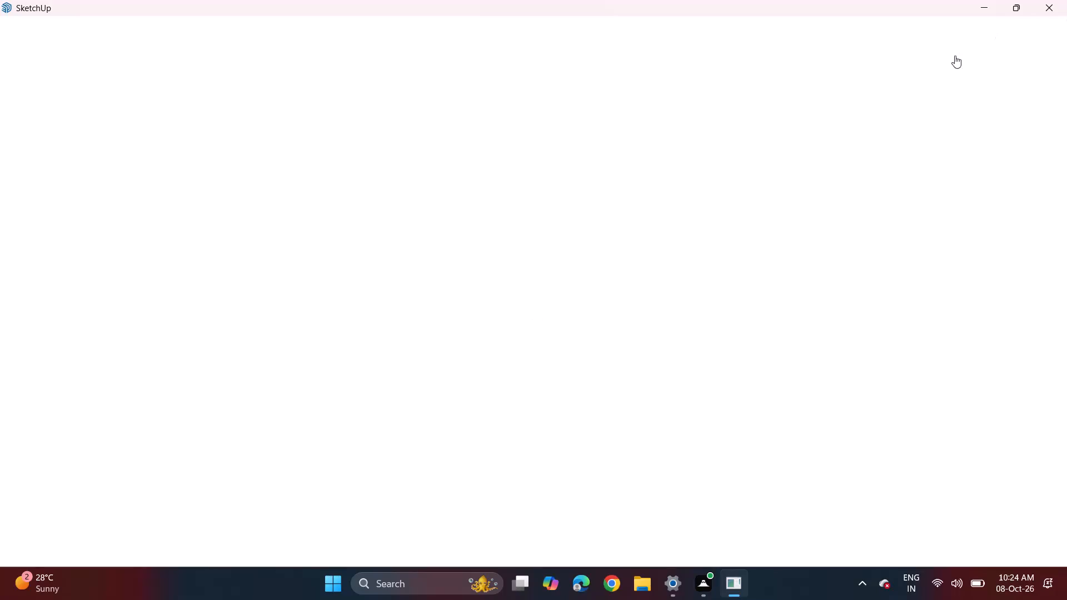
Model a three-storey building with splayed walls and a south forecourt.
Force the frozen SketchUp application to close instead of waiting for it to respond.
click(1049, 4)
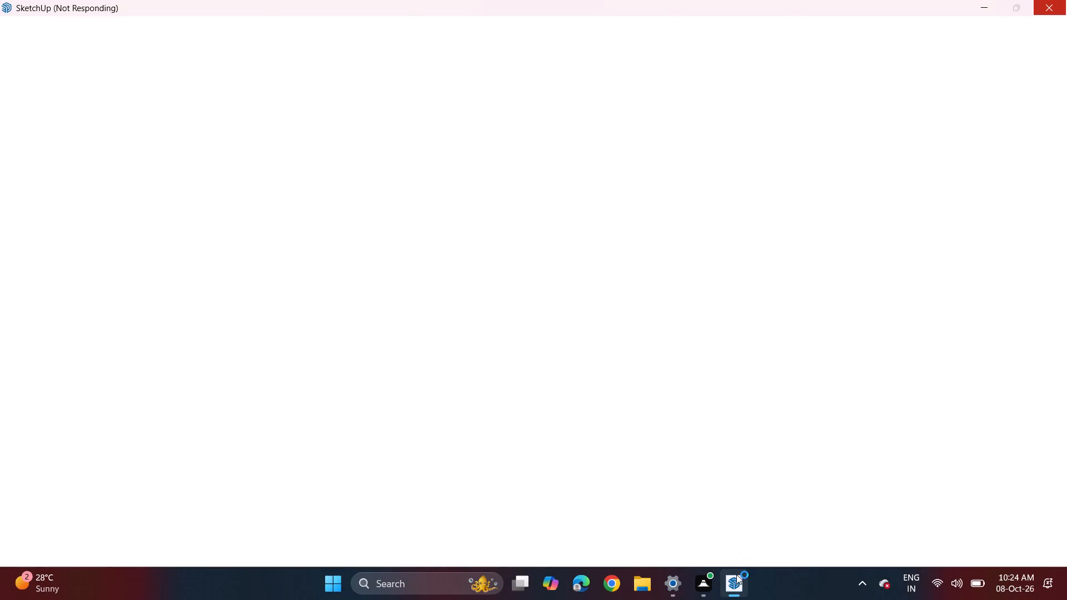
click(783, 465)
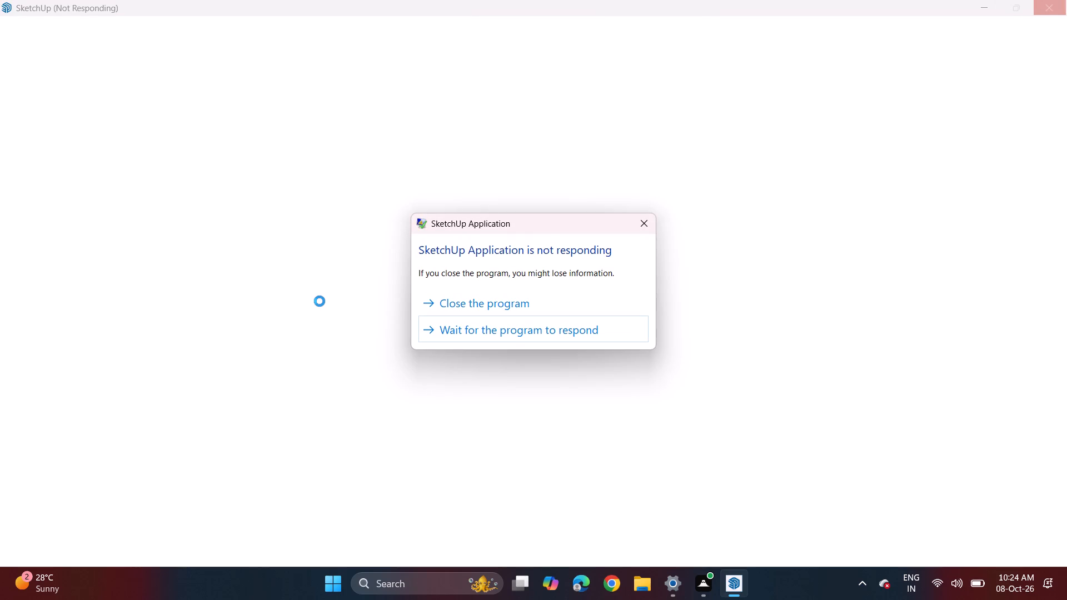
double_click(447, 309)
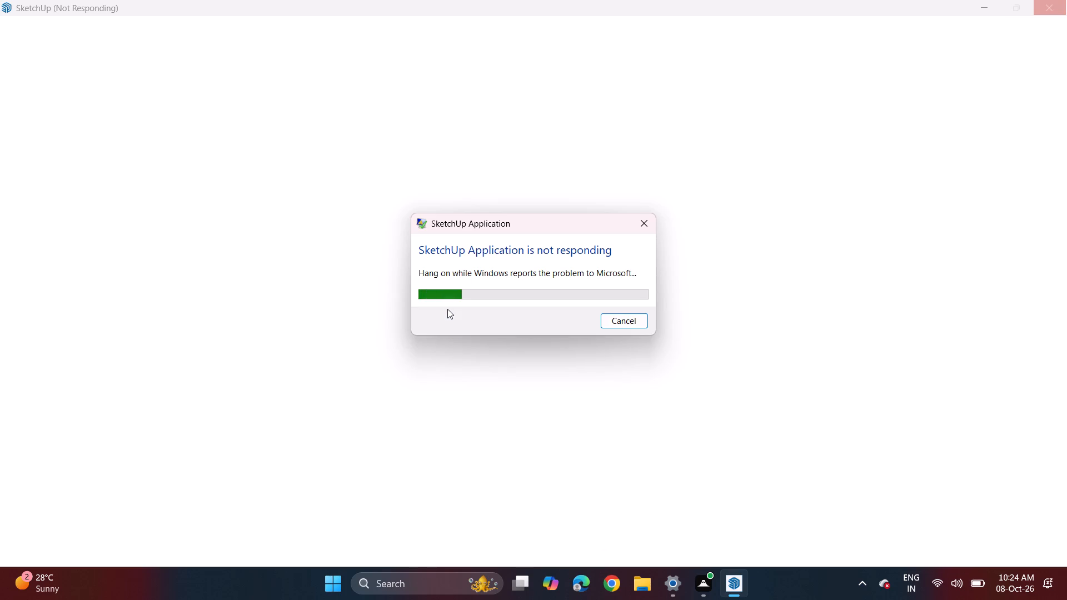
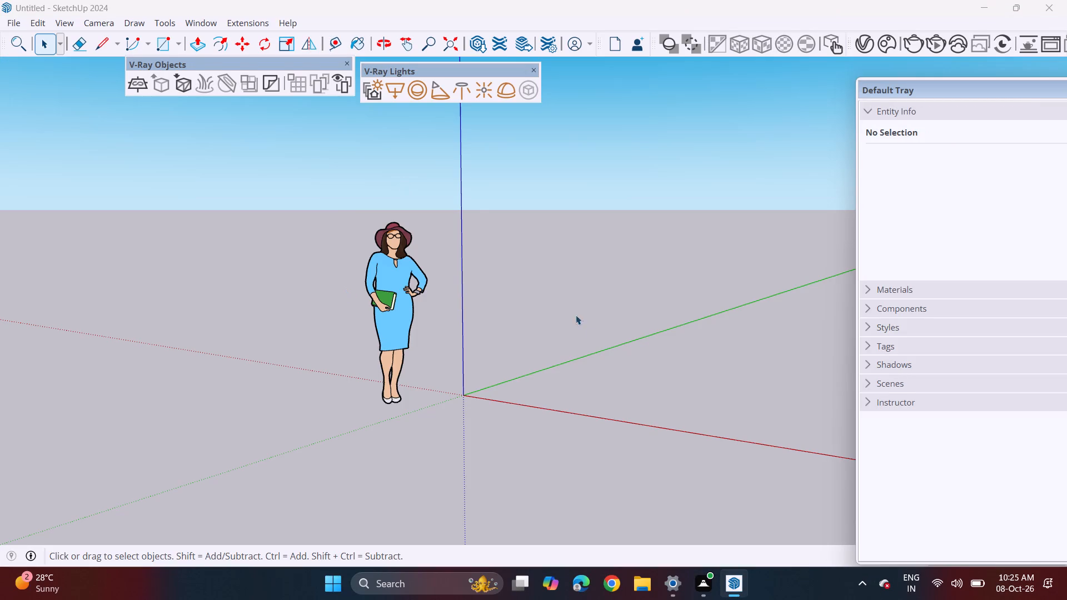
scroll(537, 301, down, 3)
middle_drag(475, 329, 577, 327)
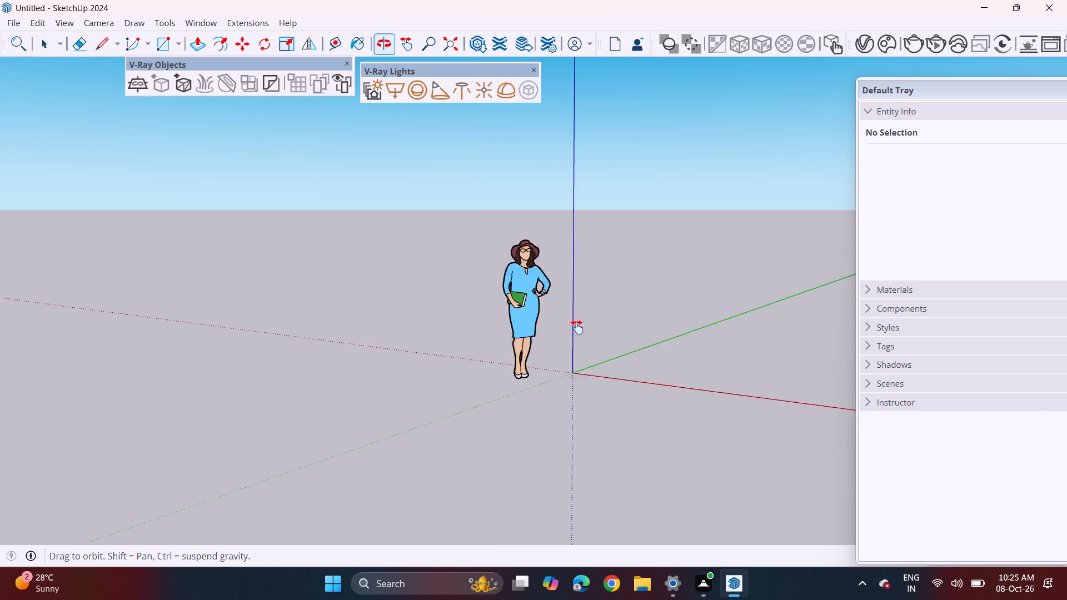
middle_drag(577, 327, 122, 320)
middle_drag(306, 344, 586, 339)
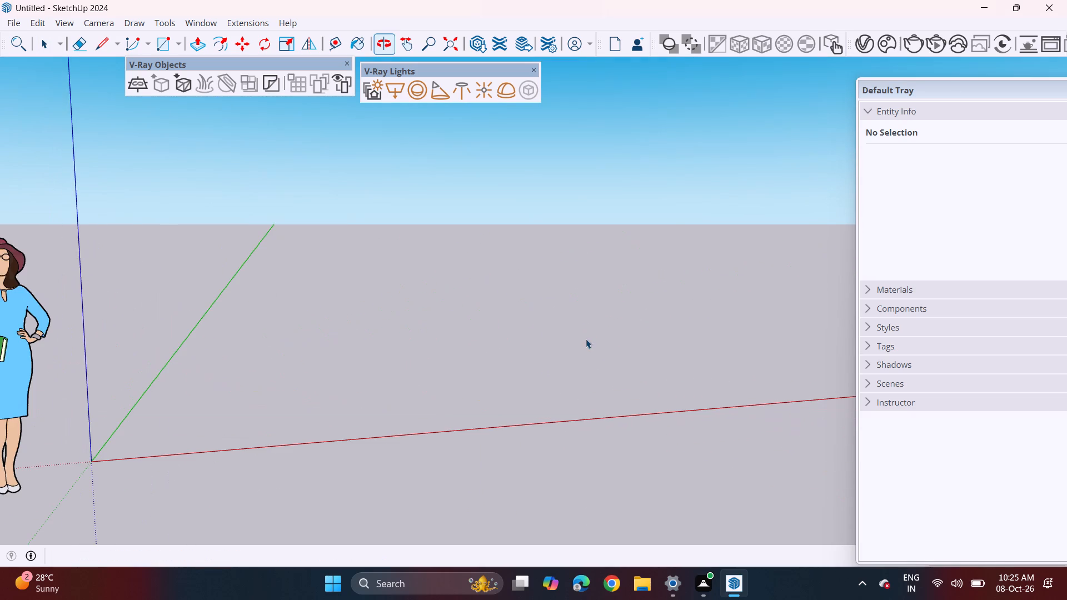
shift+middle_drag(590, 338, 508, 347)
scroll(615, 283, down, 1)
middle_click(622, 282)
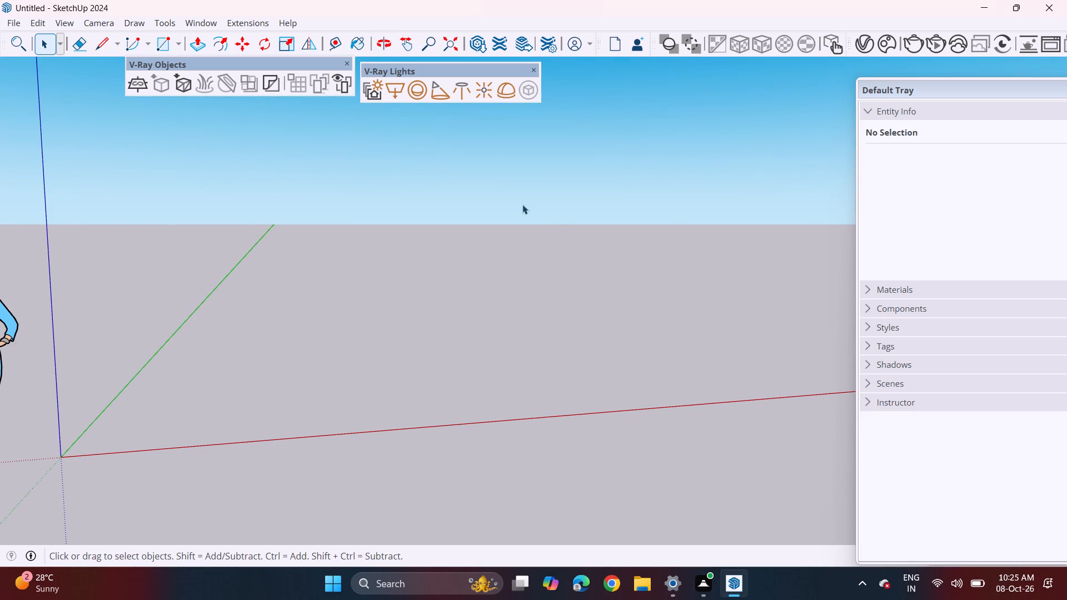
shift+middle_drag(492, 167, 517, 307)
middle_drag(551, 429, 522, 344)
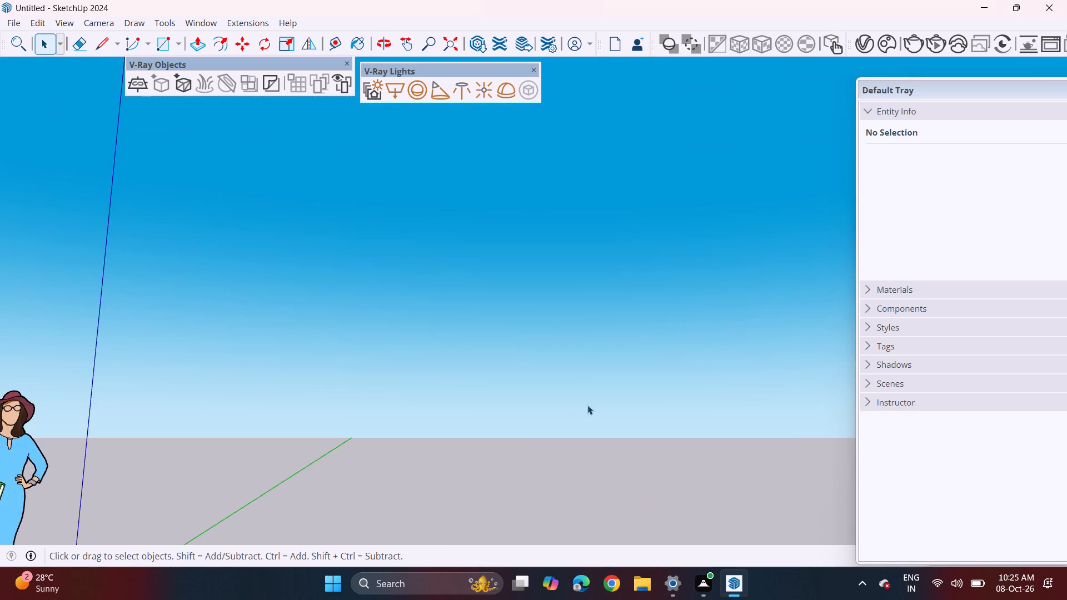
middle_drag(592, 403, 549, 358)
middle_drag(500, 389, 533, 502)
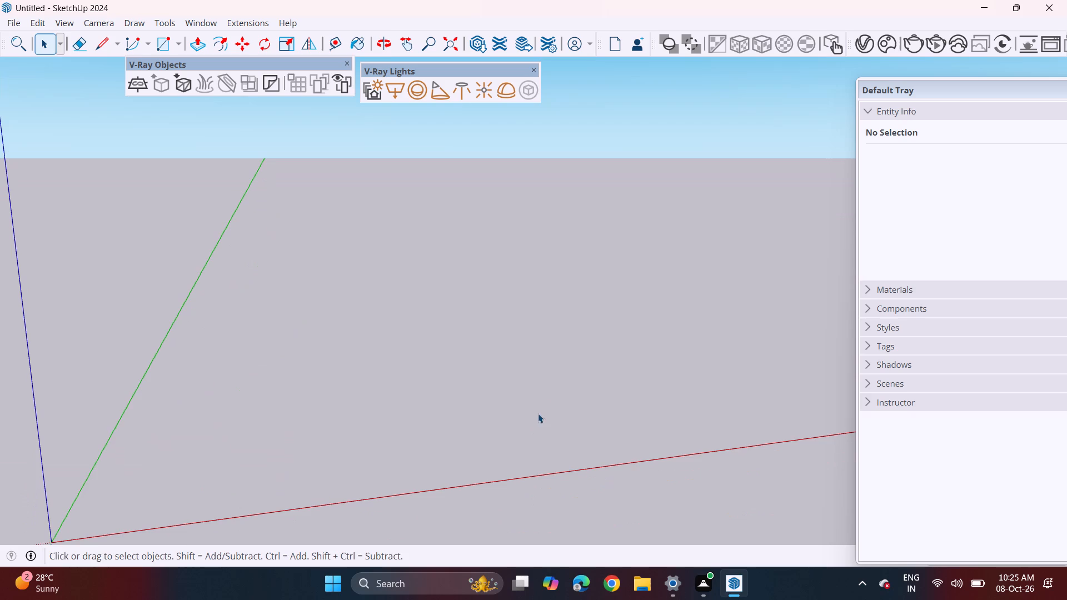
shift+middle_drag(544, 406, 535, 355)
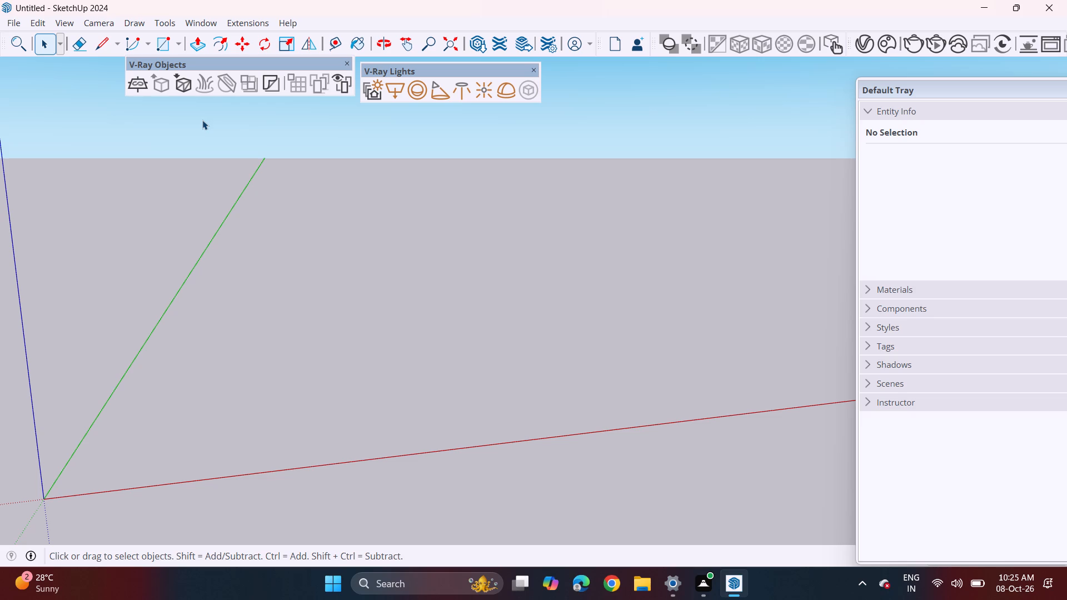
Draw a rectangle of about 1149 ft² flat on the ground between the red and green axes.
click(156, 41)
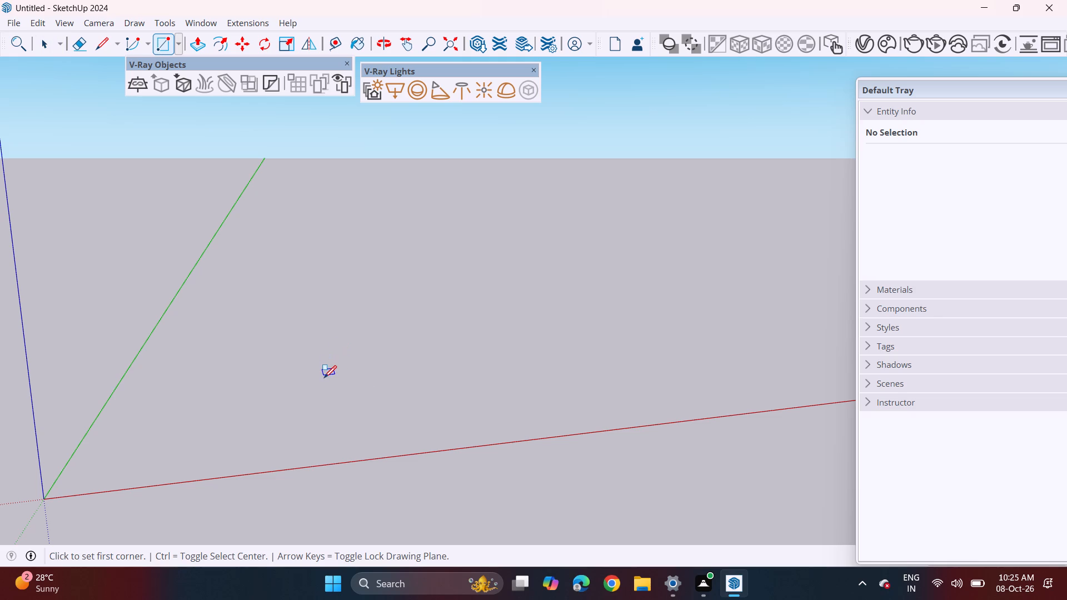
click(324, 378)
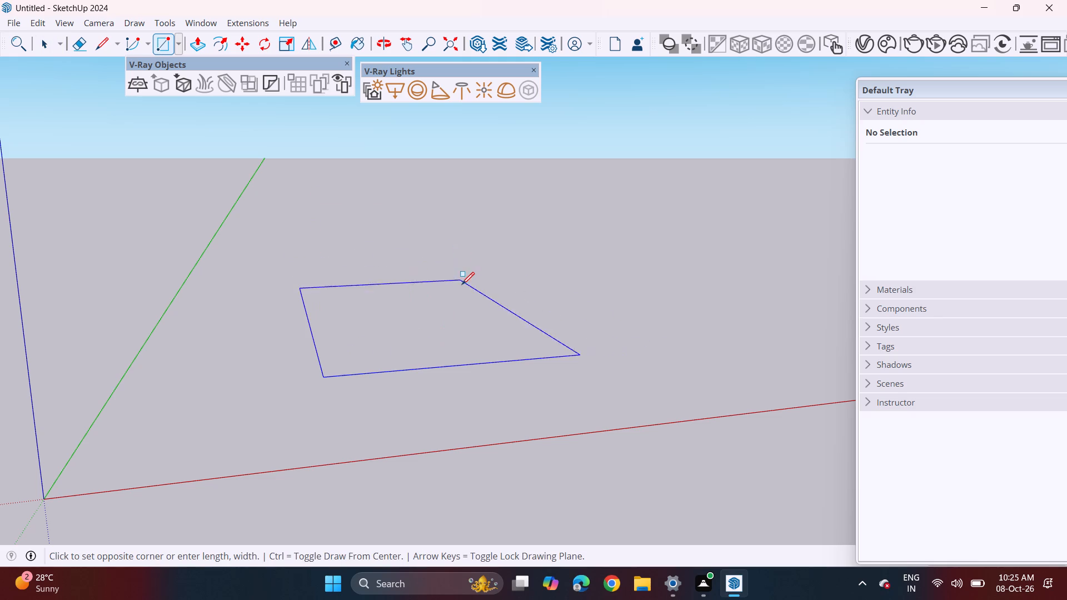
middle_drag(455, 259, 382, 203)
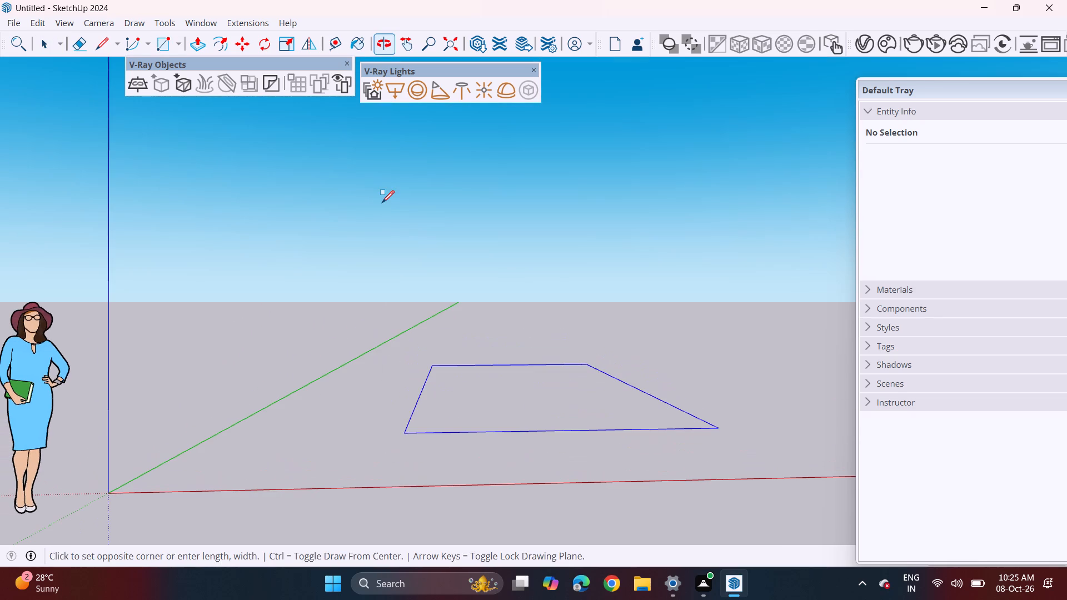
middle_drag(605, 375, 602, 432)
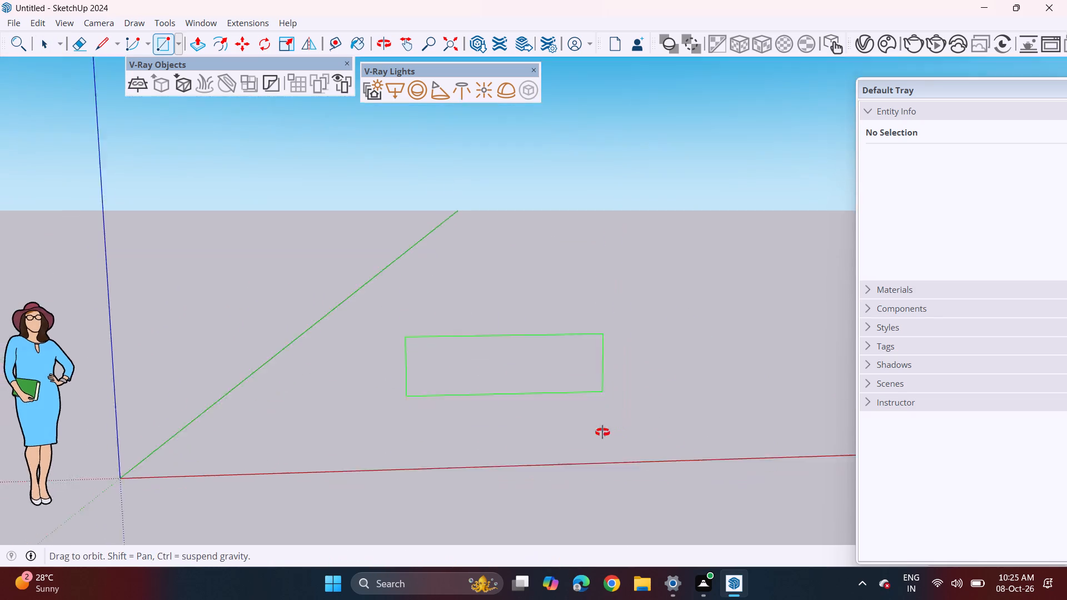
middle_drag(602, 432, 599, 453)
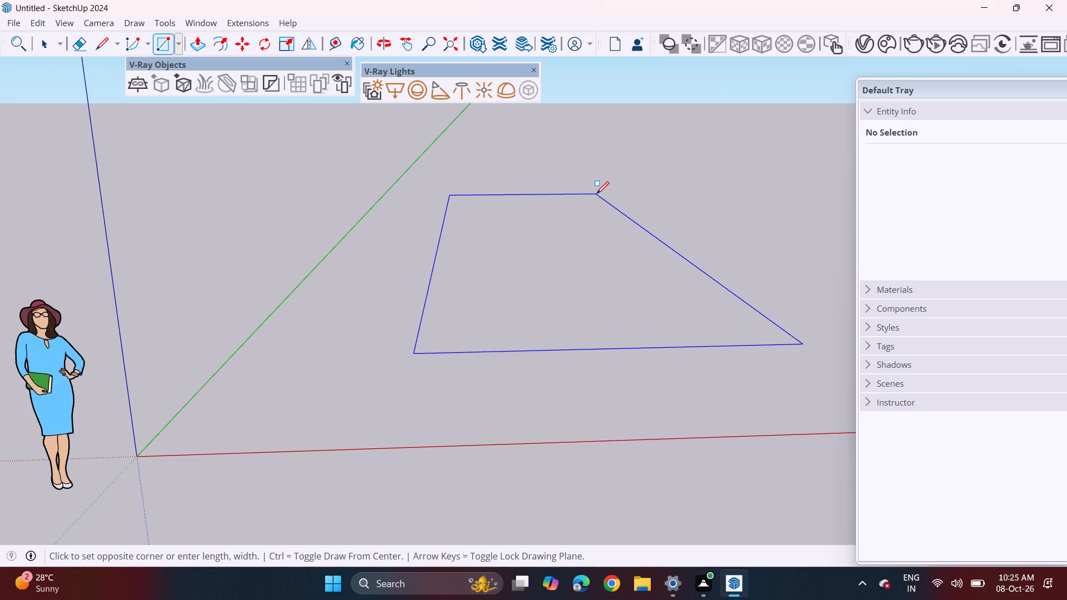
click(596, 194)
Offset the rectangle's outline inward by 9 inches to form a wall-thickness border.
middle_drag(660, 348, 587, 276)
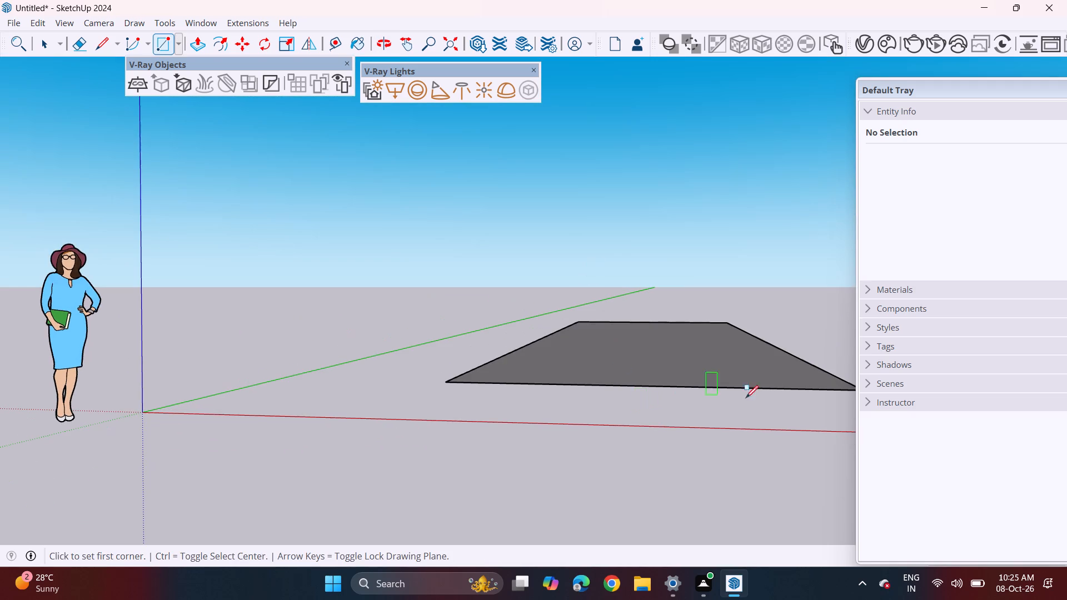
shift+middle_drag(703, 408, 573, 381)
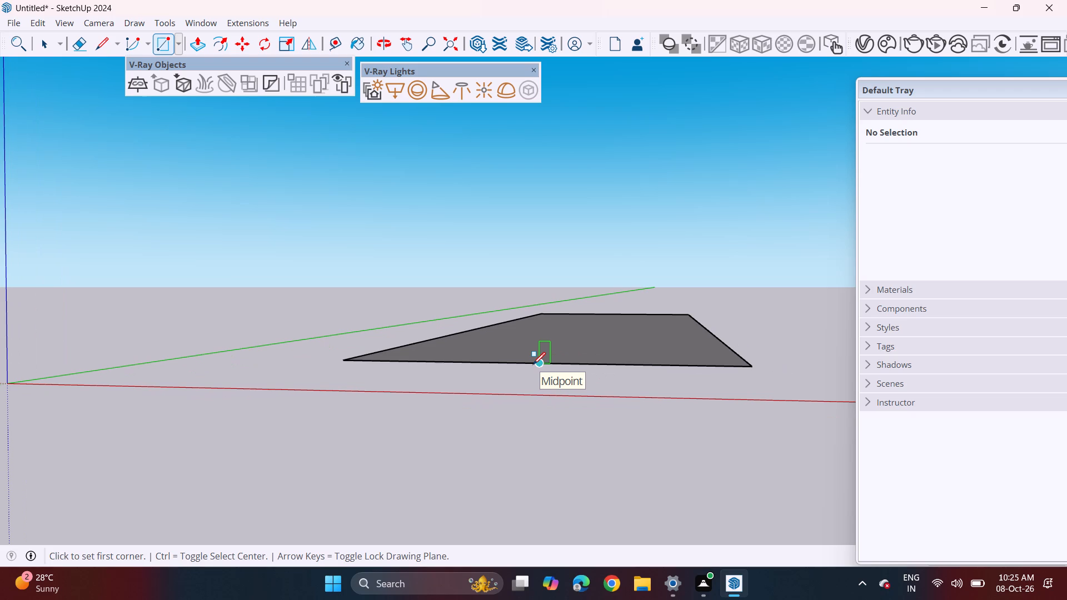
middle_drag(533, 364, 571, 388)
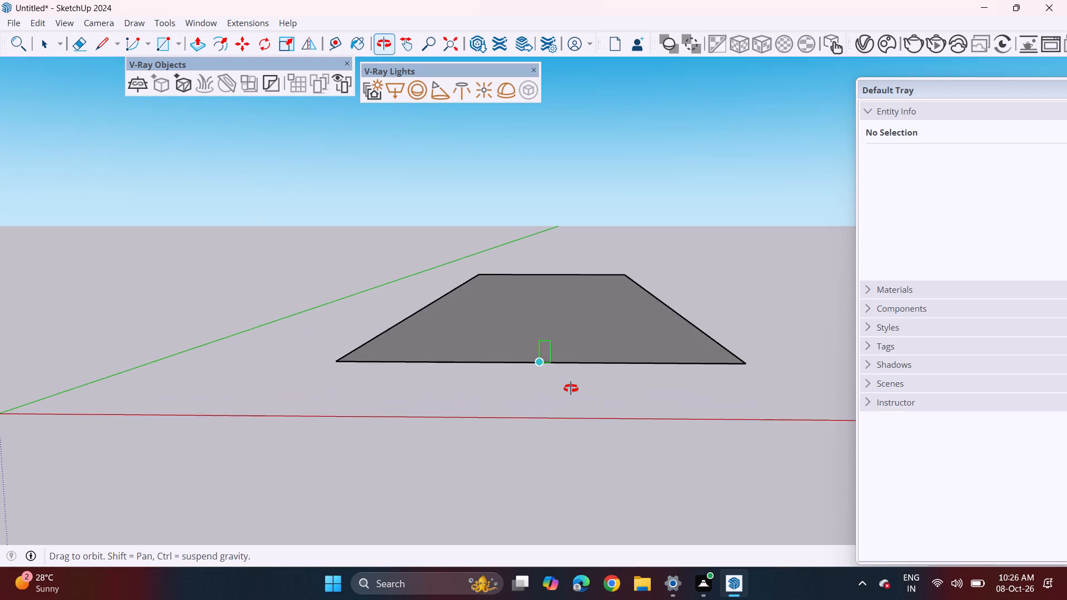
middle_drag(571, 388, 571, 372)
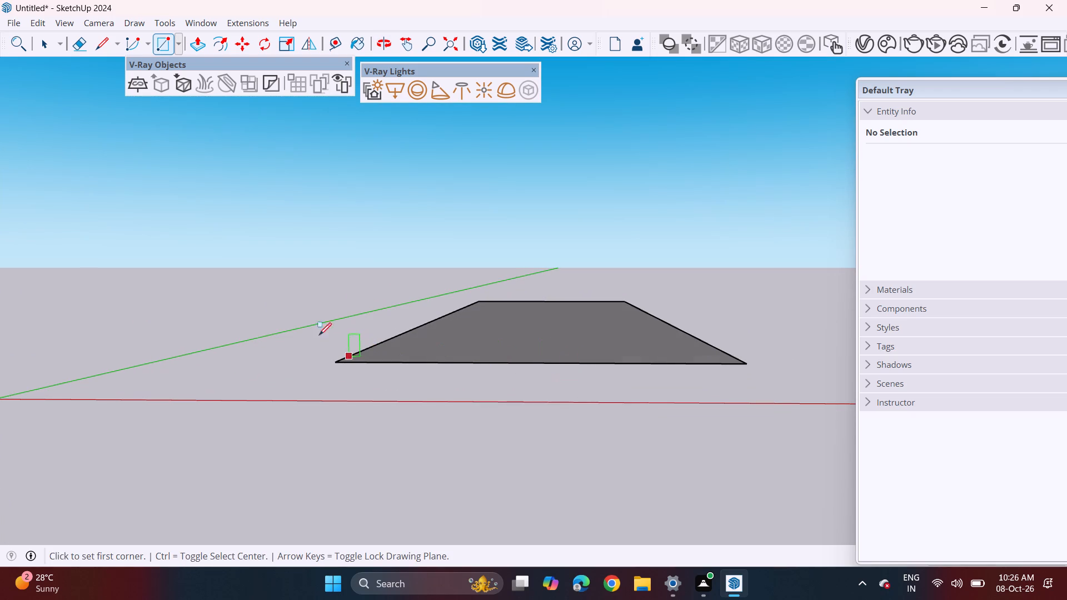
click(227, 44)
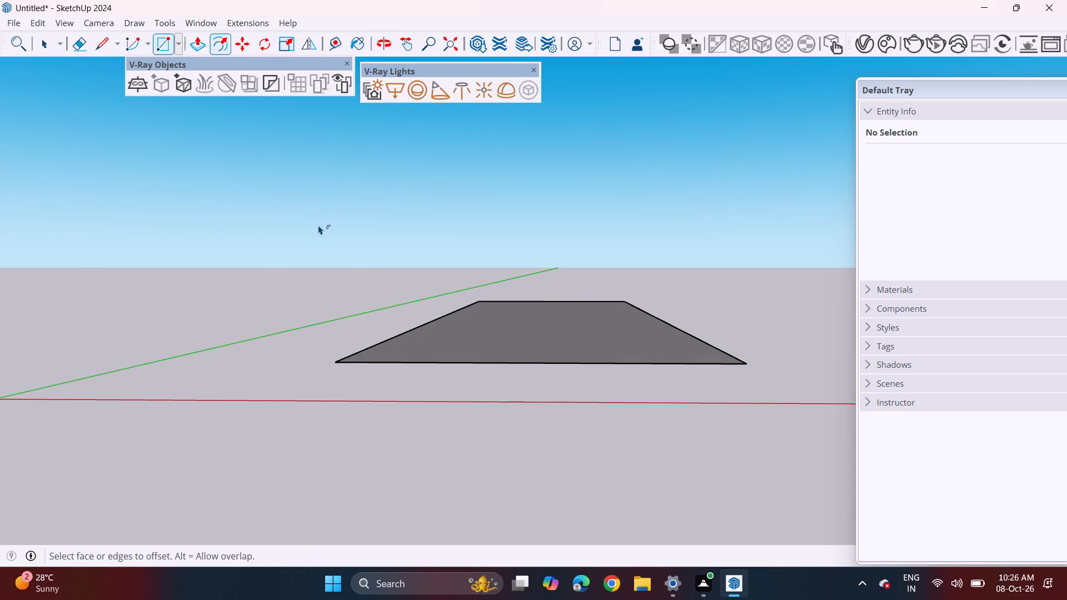
middle_drag(480, 309, 475, 334)
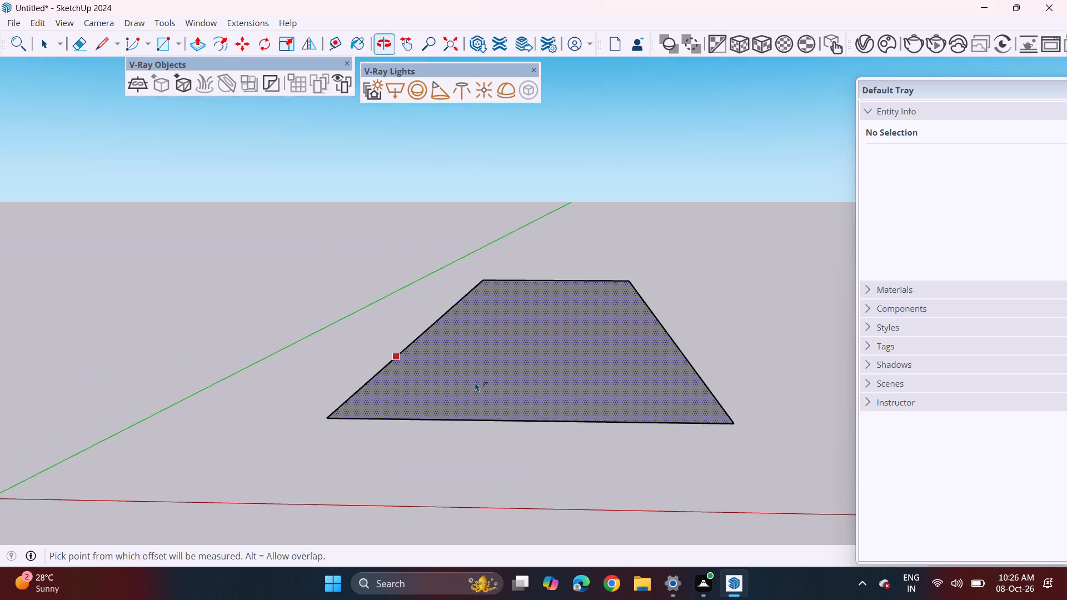
click(515, 416)
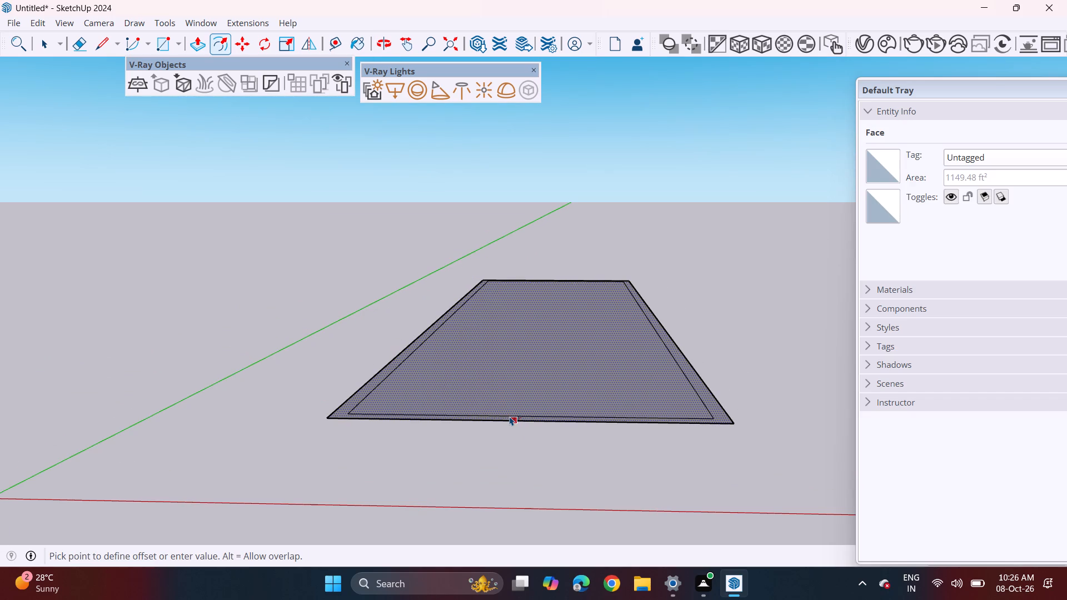
key(9)
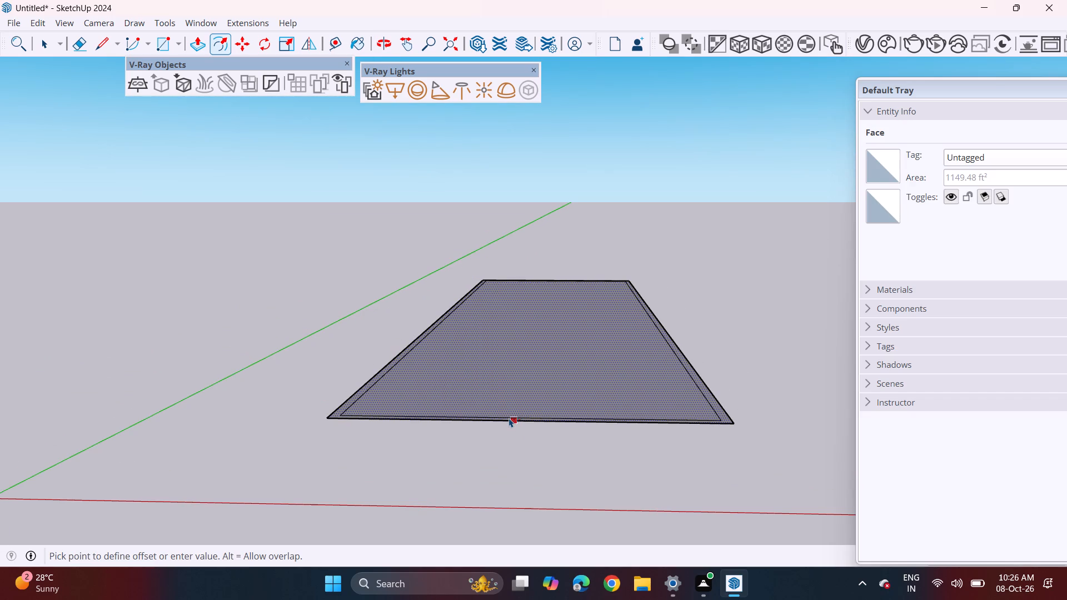
key(Return)
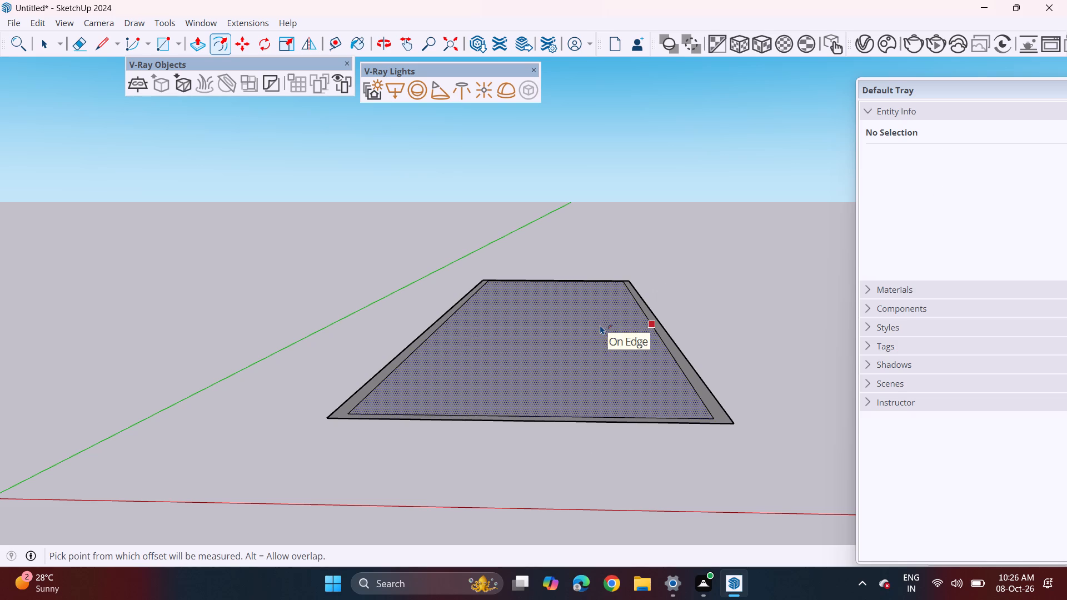
key(space)
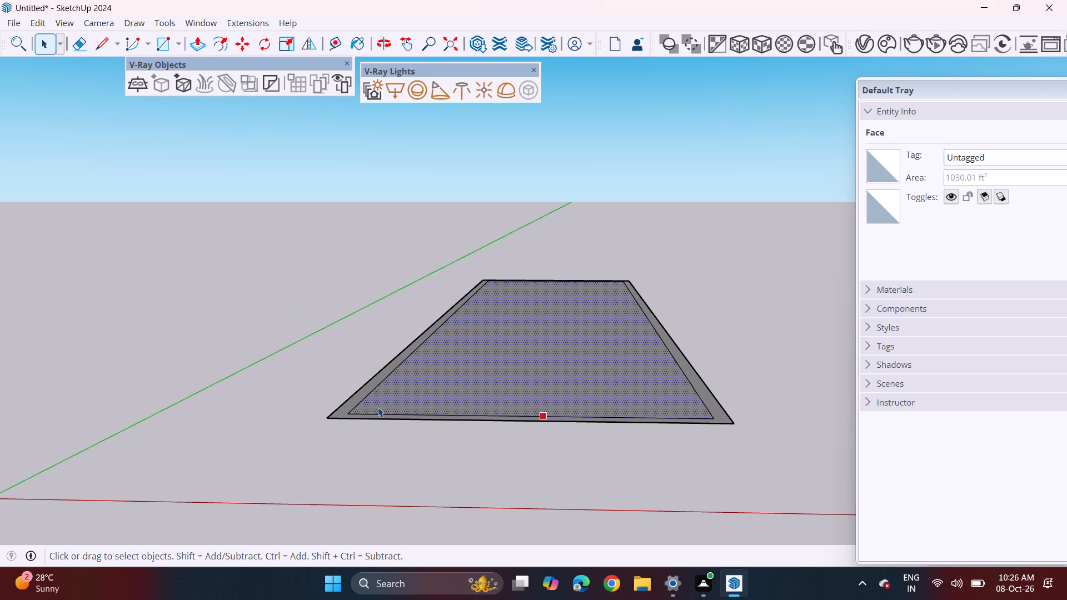
Push/Pull the border face between the two outlines up 10' to raise the walls.
click(196, 38)
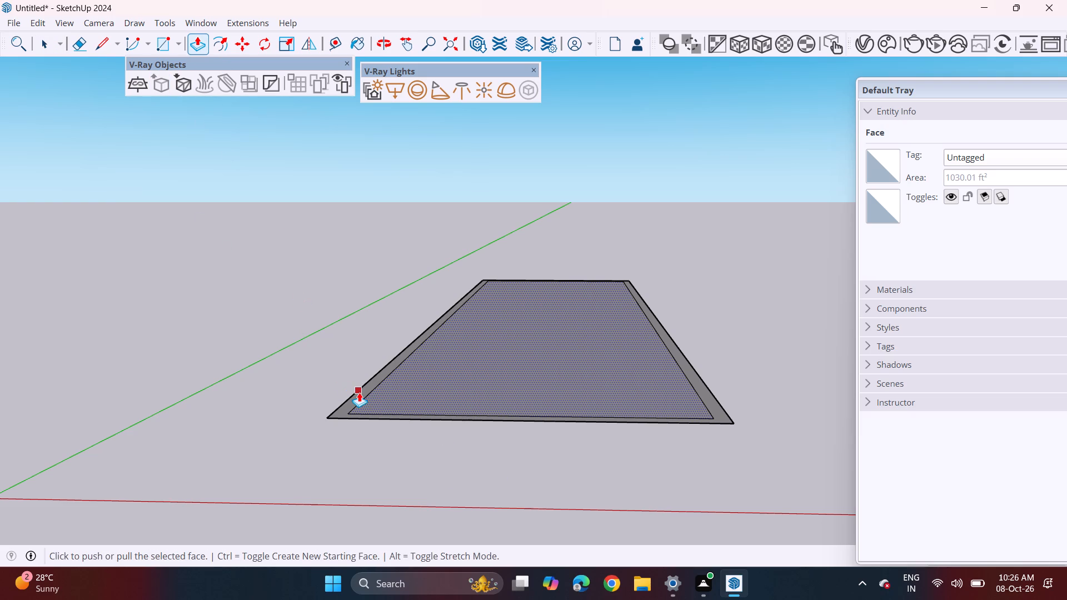
key(Escape)
click(360, 392)
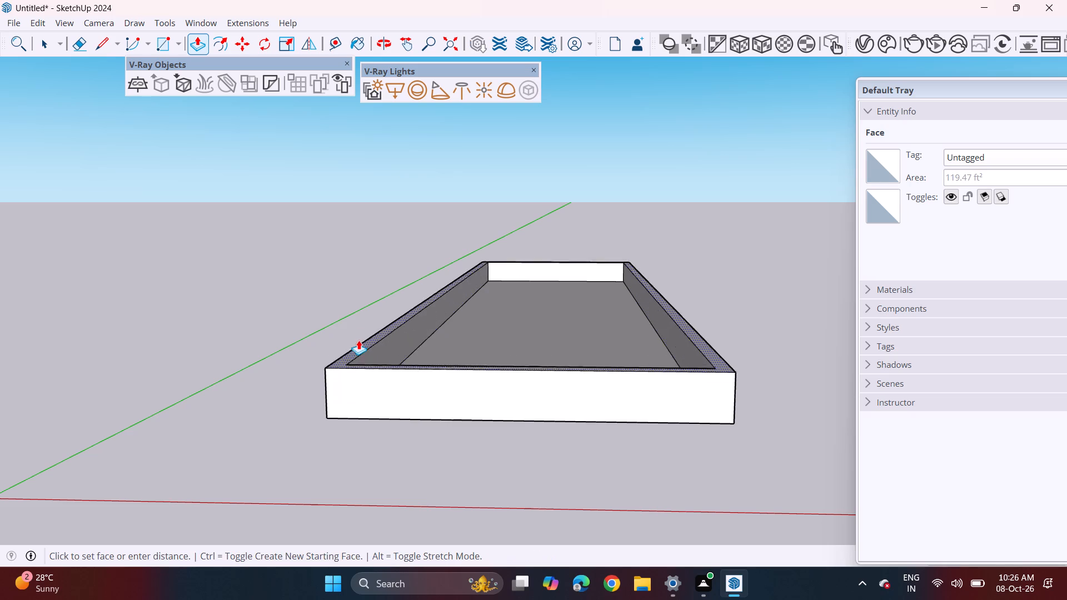
text(10')
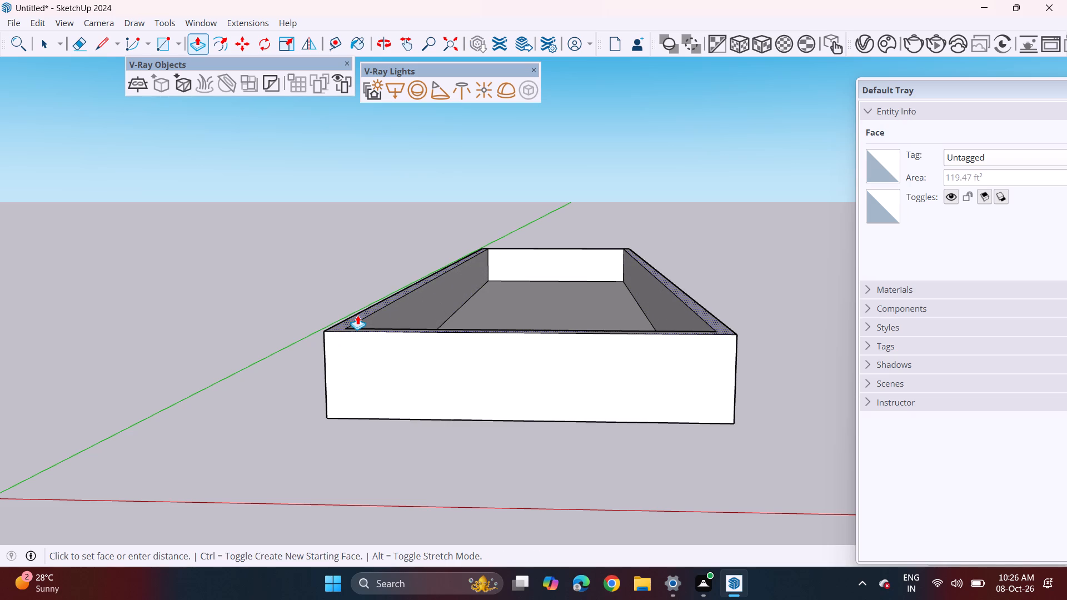
key(Return)
Place a vertical guide on the front wall about 5' 8" in from its left edge.
scroll(455, 309, down, 3)
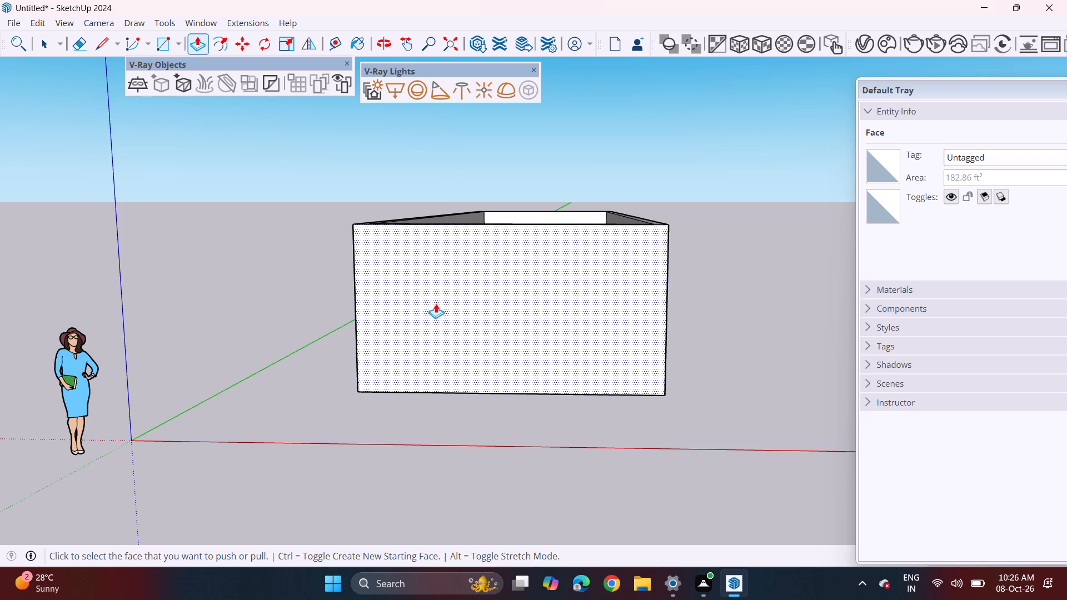
middle_drag(436, 303, 464, 297)
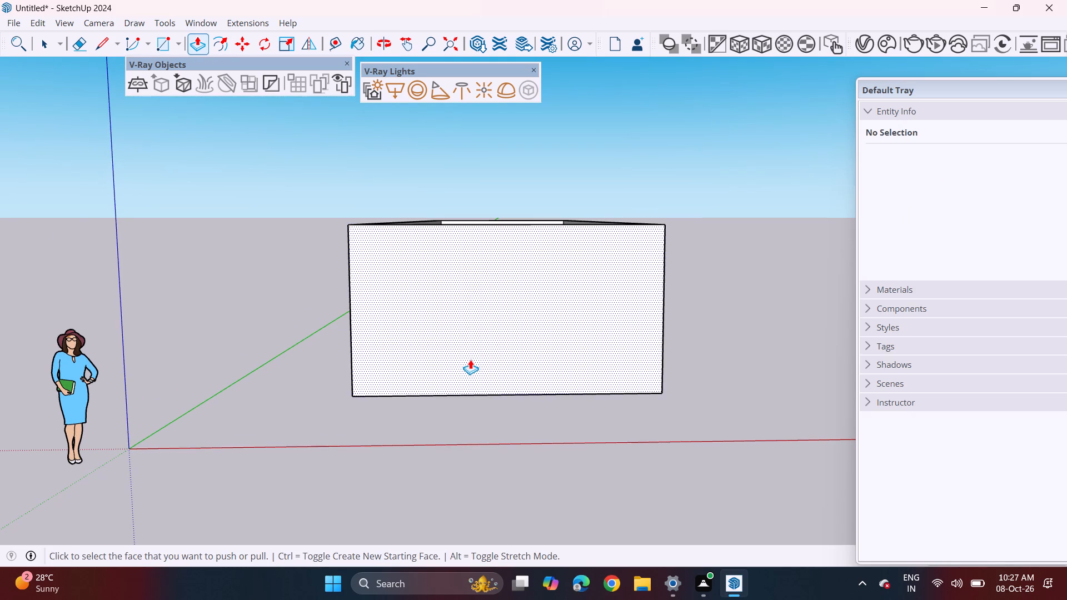
click(168, 48)
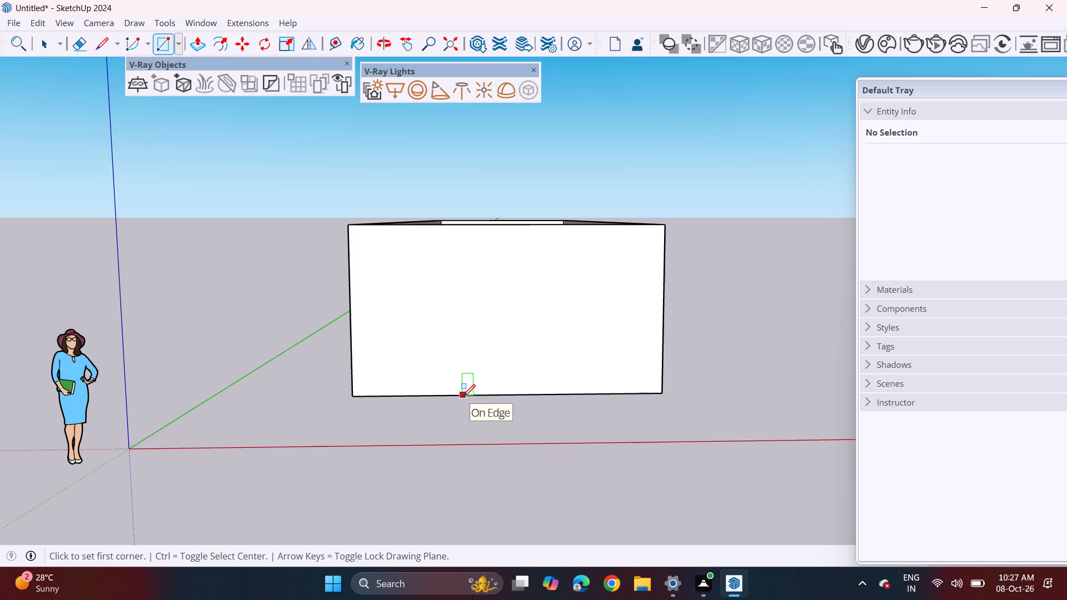
key(t)
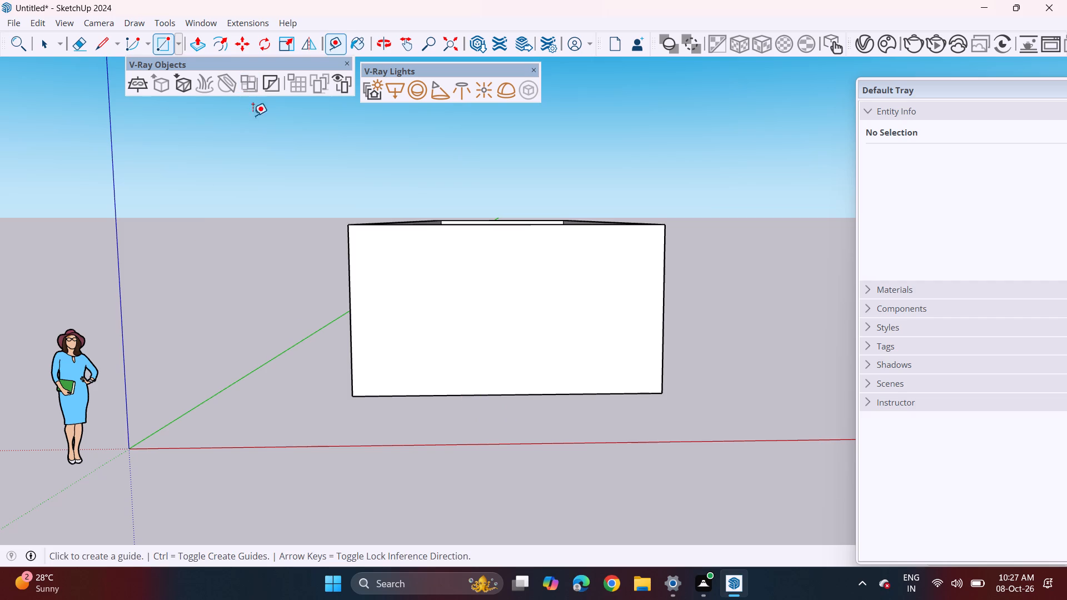
click(348, 317)
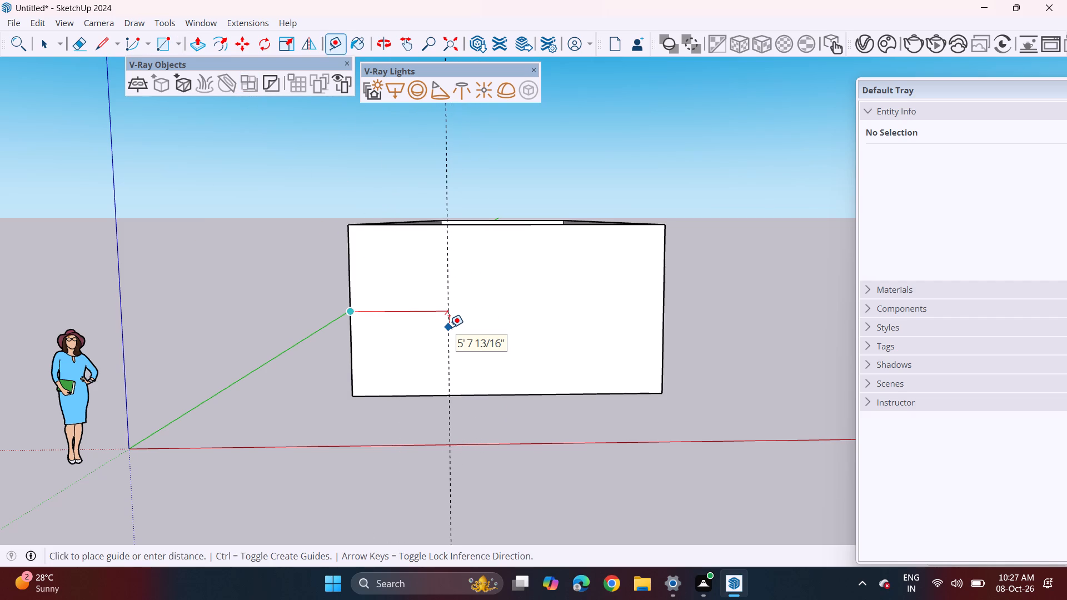
click(449, 327)
Place a second vertical guide 5' to the right of the first guide on the front wall.
click(450, 328)
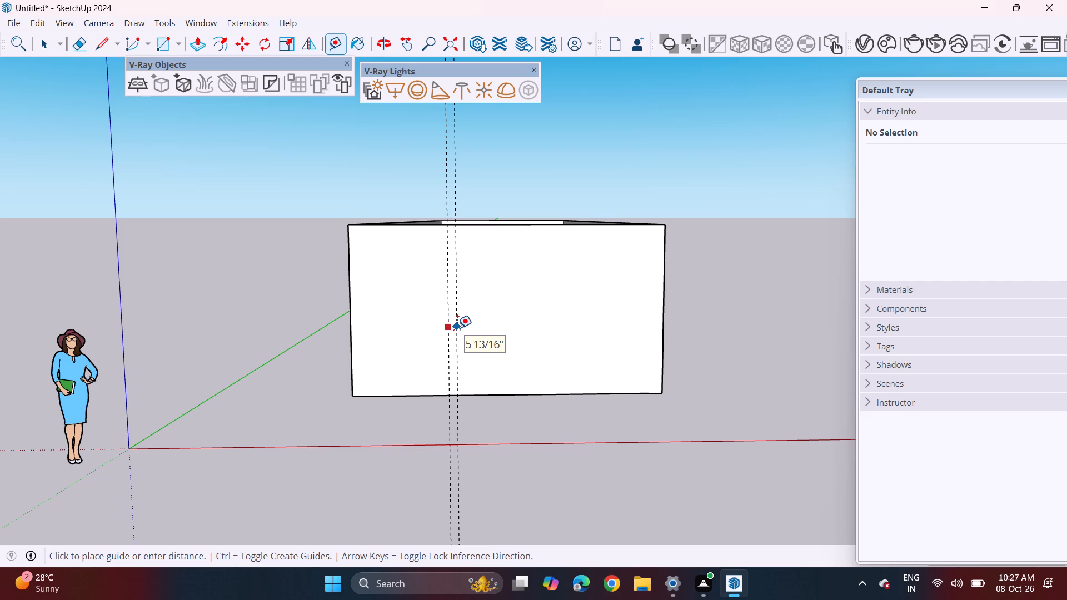
key(2)
key(BackSpace)
key(5)
key(apostrophe)
key(Return)
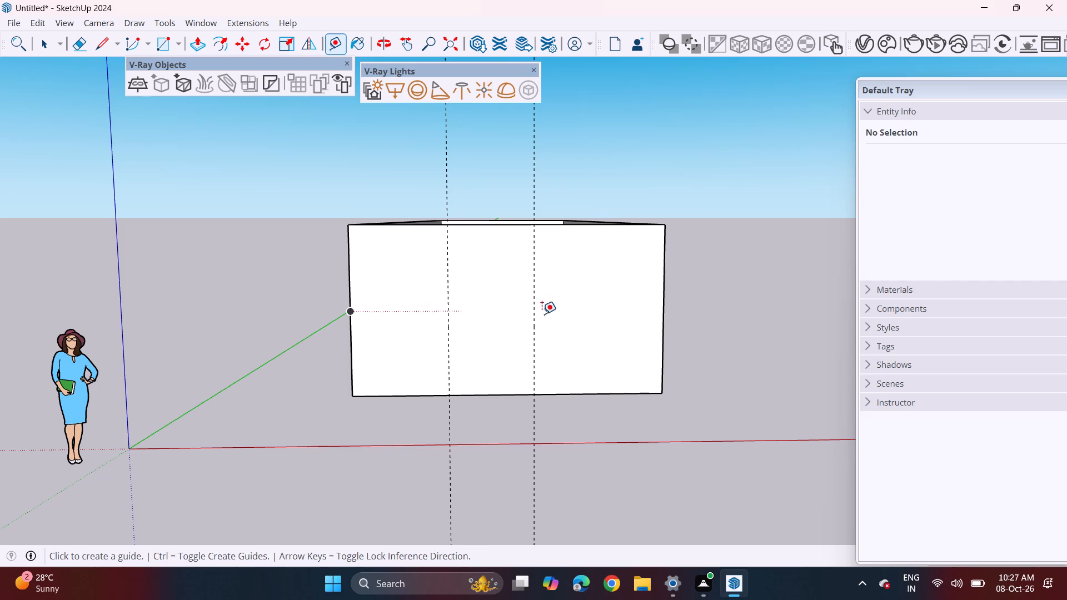
Add a vertical guide just outside each of the two guides, the right-hand one offset about 6".
click(532, 320)
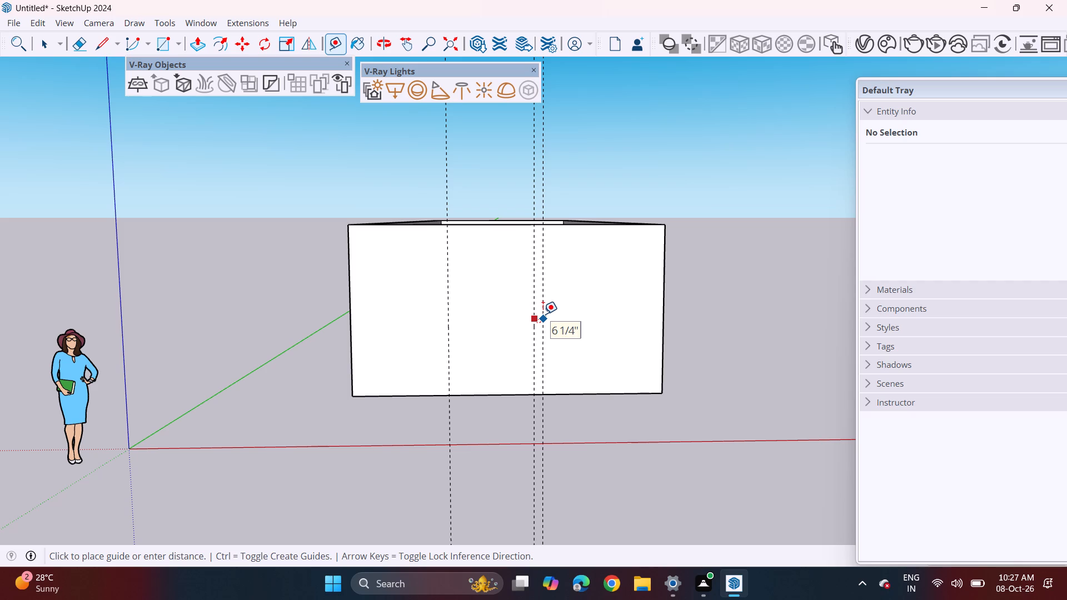
click(543, 314)
click(451, 325)
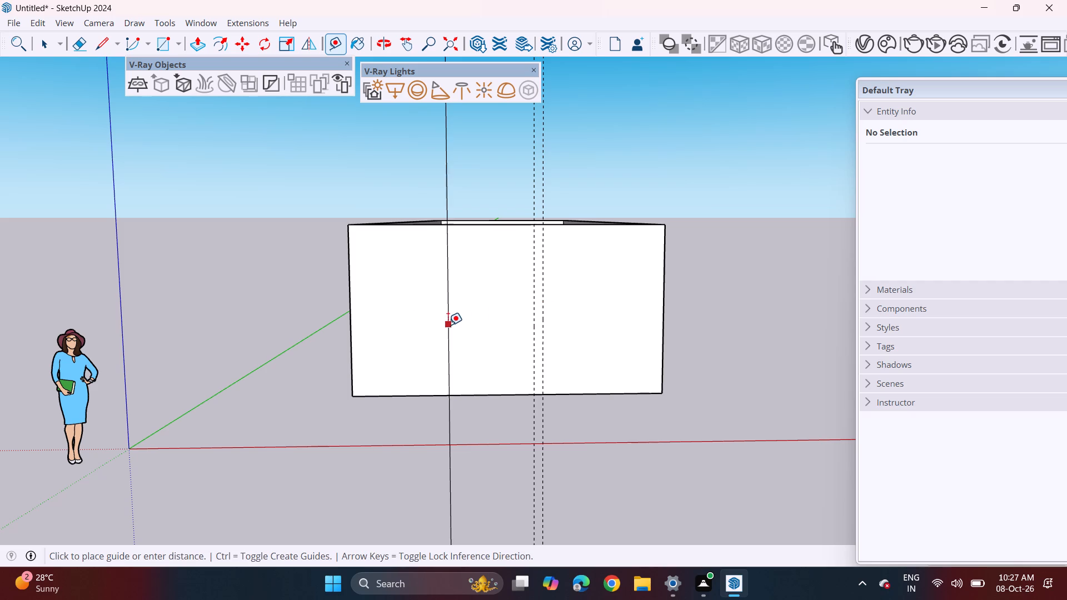
click(441, 328)
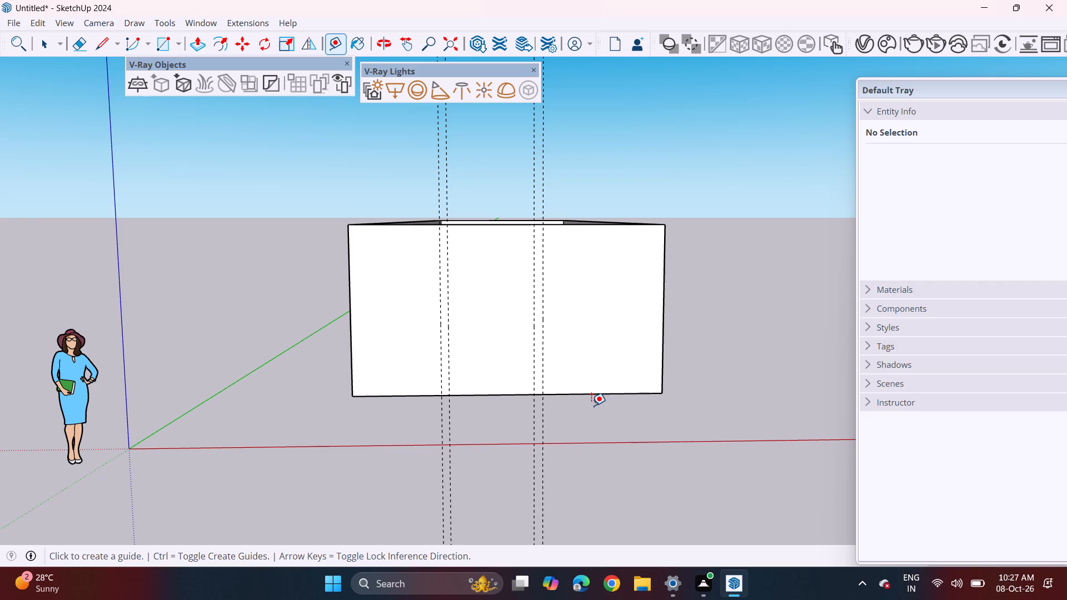
Undo the guides, the raised walls and the earlier floor outlines until the model is empty again.
scroll(491, 370, down, 2)
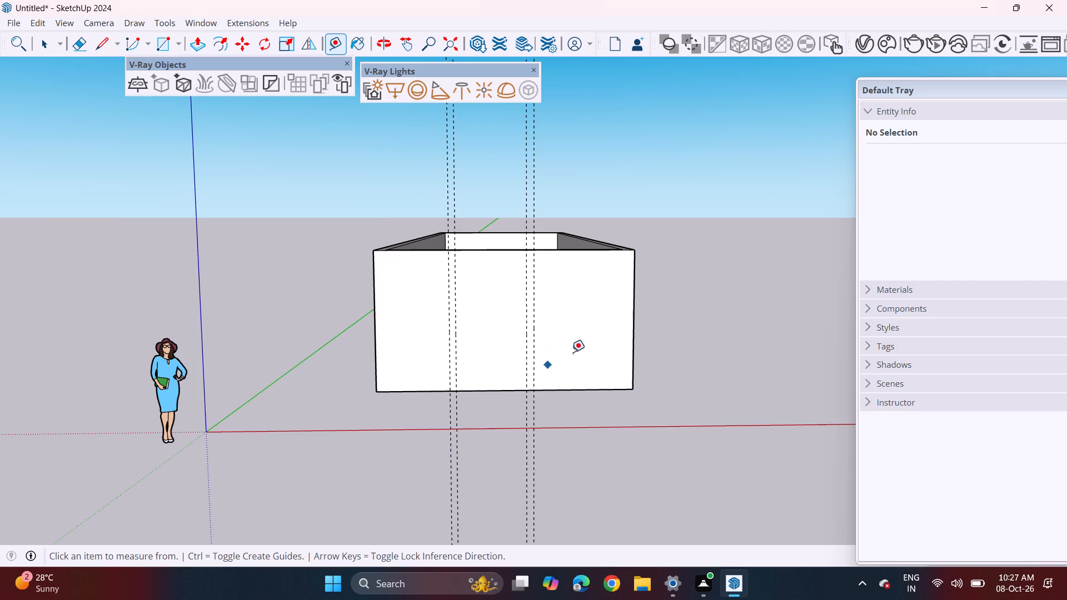
key(ctrl+z)
key(ctrl+z)
key(ctrl+z)
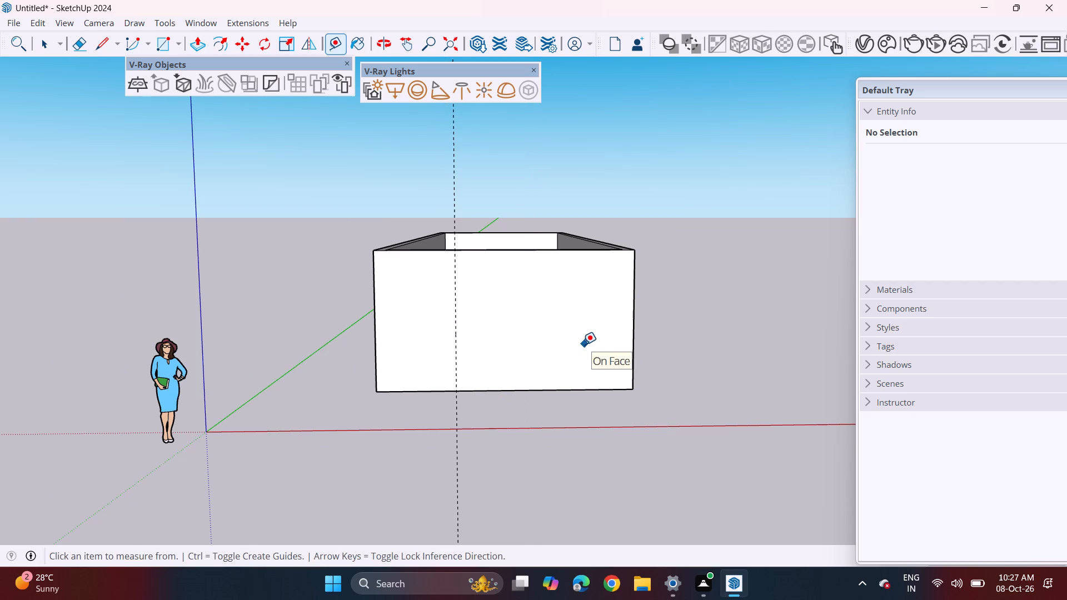
key(ctrl+z)
key(ctrl+z)
key(ctrl+z)
key(ctrl+z)
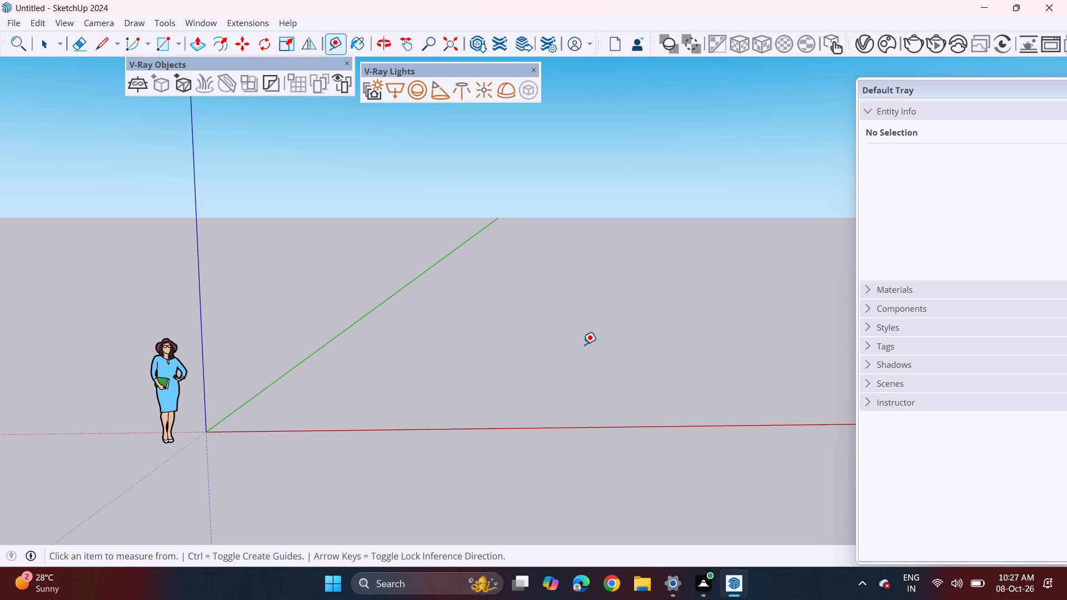
Draw a large rectangle freehand on the ground plane beside the green axis as the new floor outline.
click(162, 51)
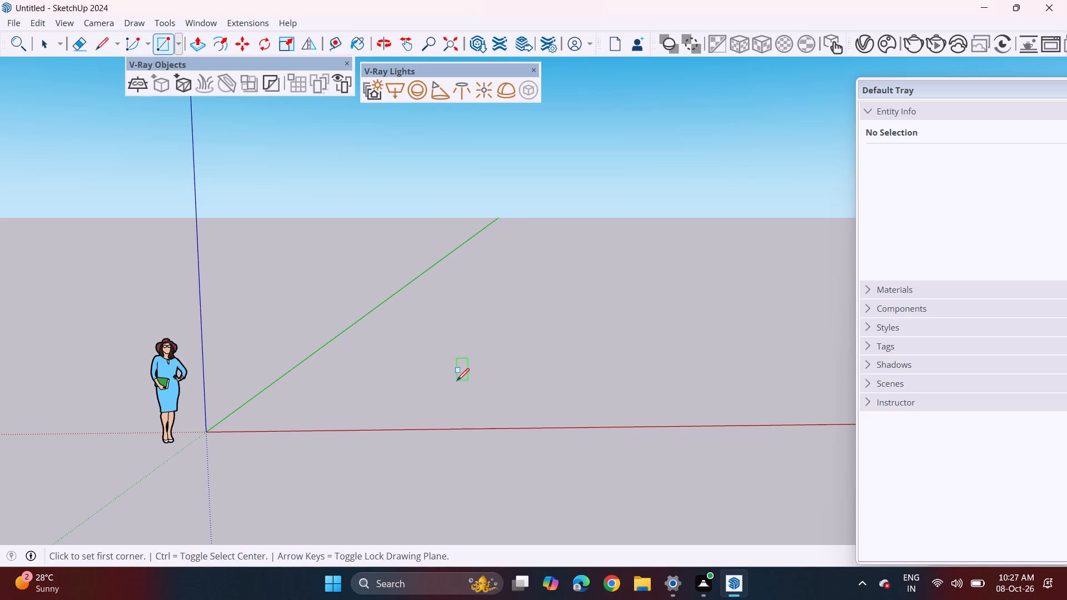
click(457, 381)
middle_drag(537, 311, 551, 366)
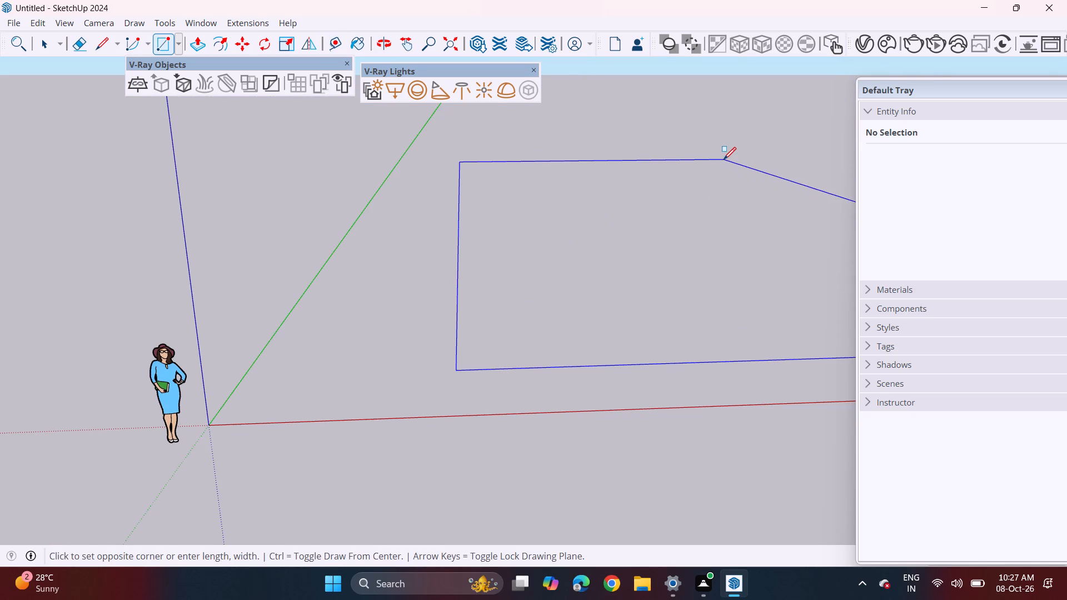
click(705, 160)
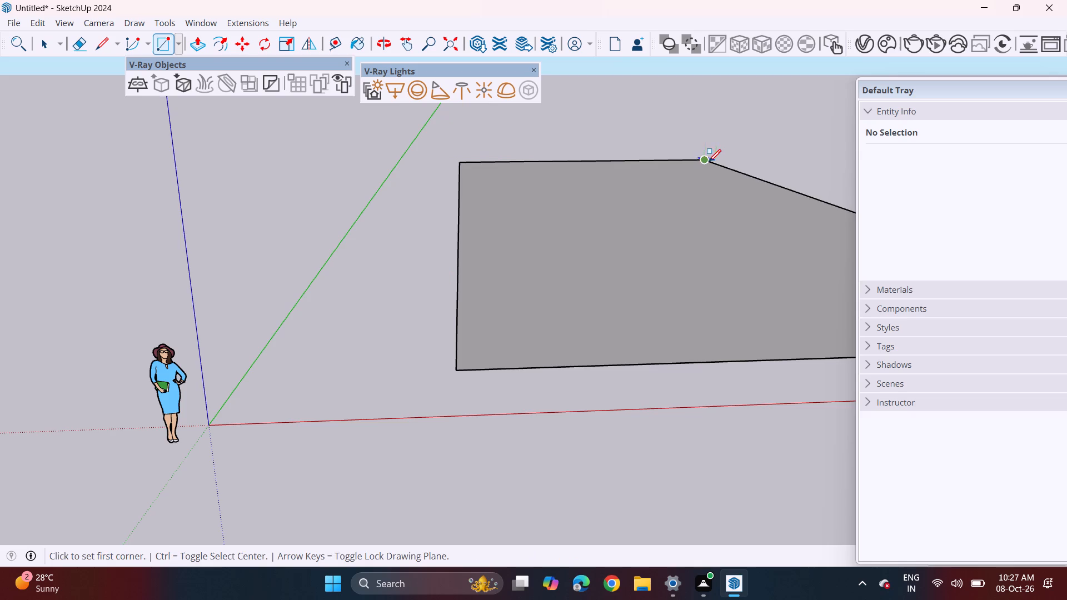
Offset the large rectangle's outline inward by 9" to form the wall thickness.
middle_drag(733, 307, 659, 269)
shift+middle_drag(742, 307, 414, 286)
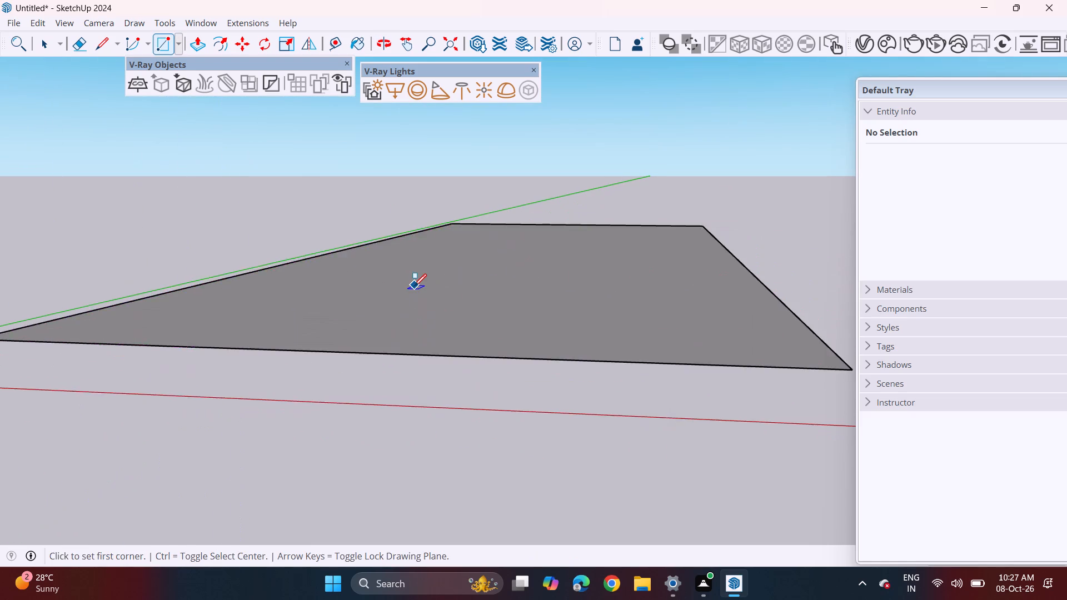
scroll(414, 286, down, 3)
middle_drag(385, 299, 453, 293)
scroll(390, 293, down, 2)
middle_drag(390, 293, 402, 352)
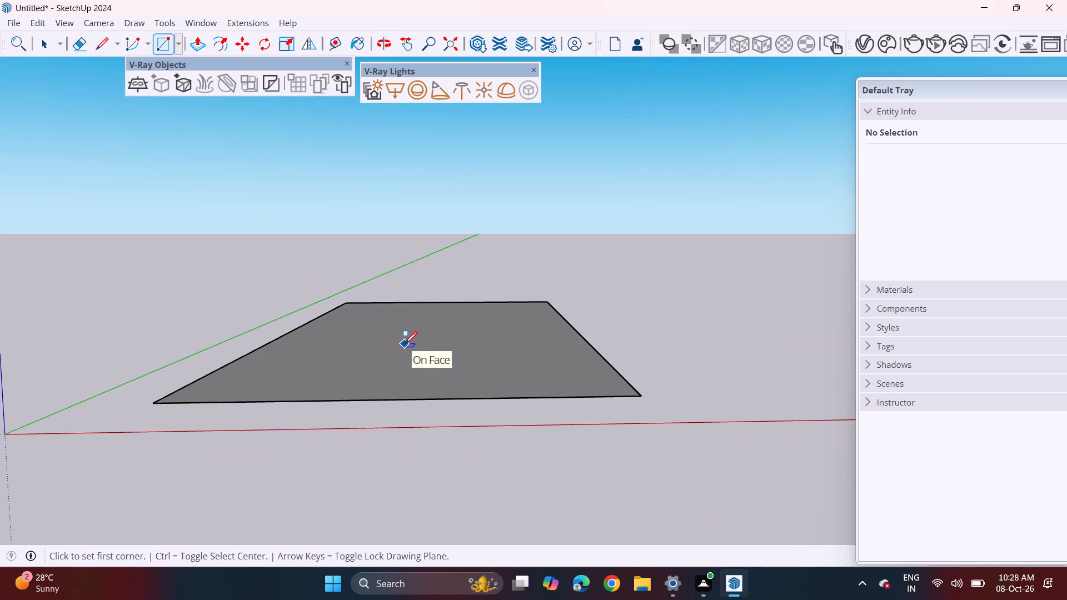
scroll(405, 344, down, 3)
middle_drag(405, 346, 411, 406)
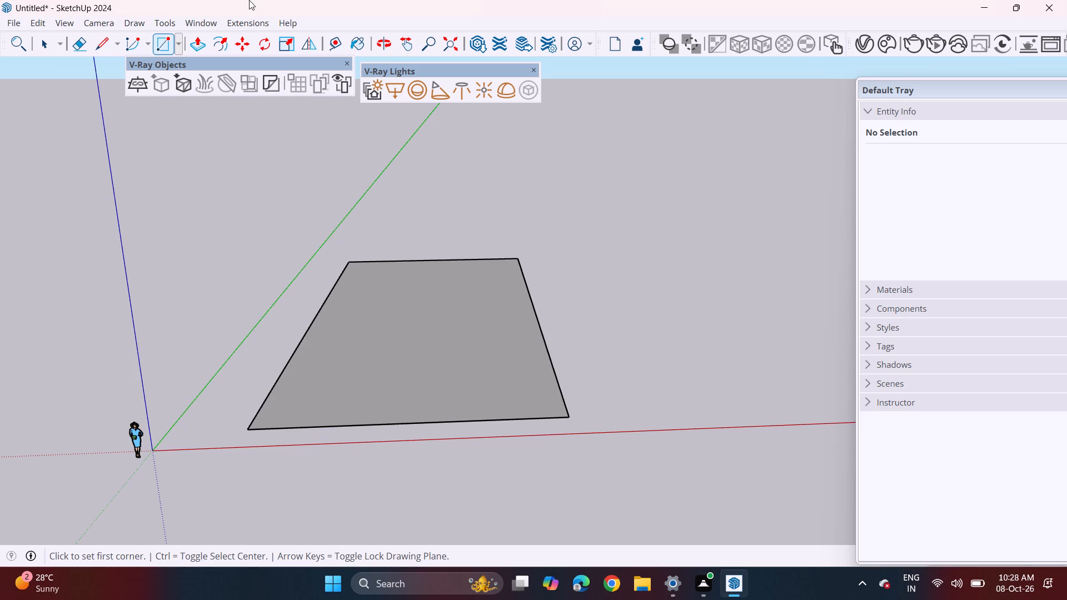
click(227, 53)
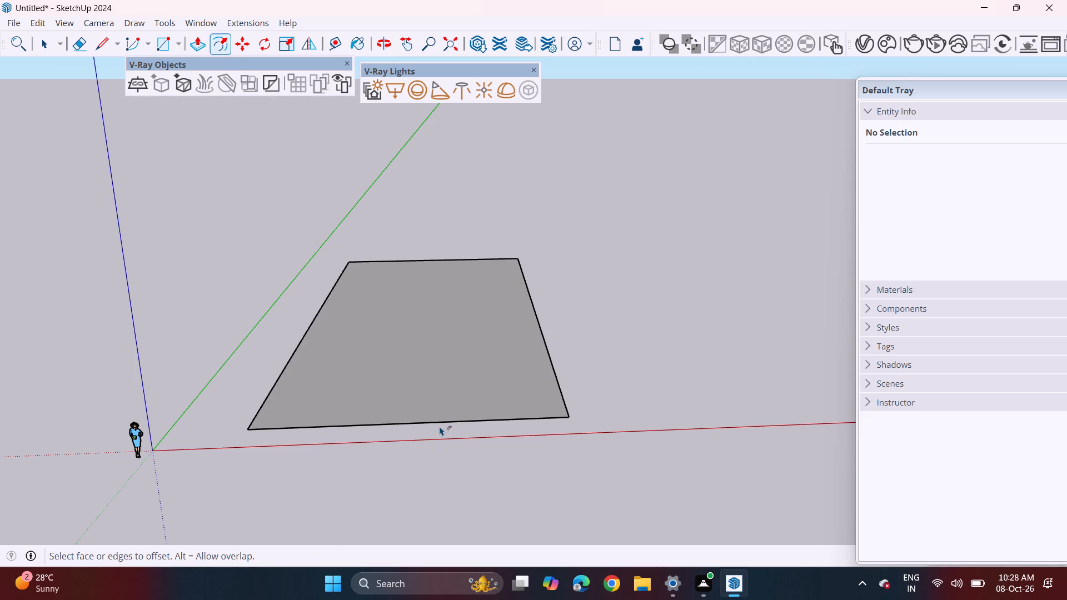
click(443, 418)
key(9)
key(Return)
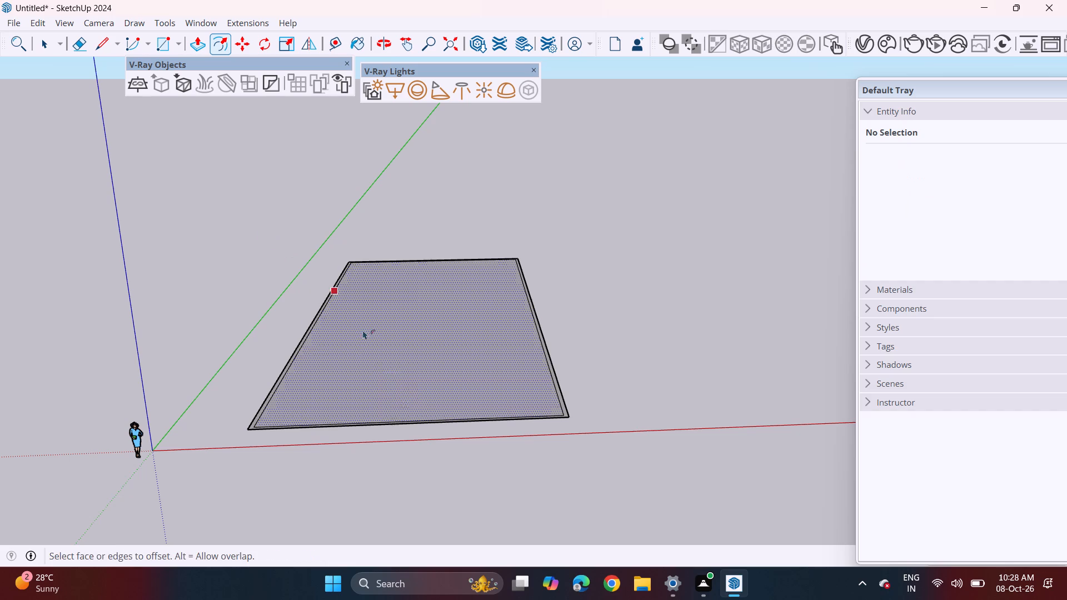
Draw a smaller rectangle freehand inside the floor, starting on the outer front edge and extending inward near the middle.
middle_drag(400, 396, 407, 426)
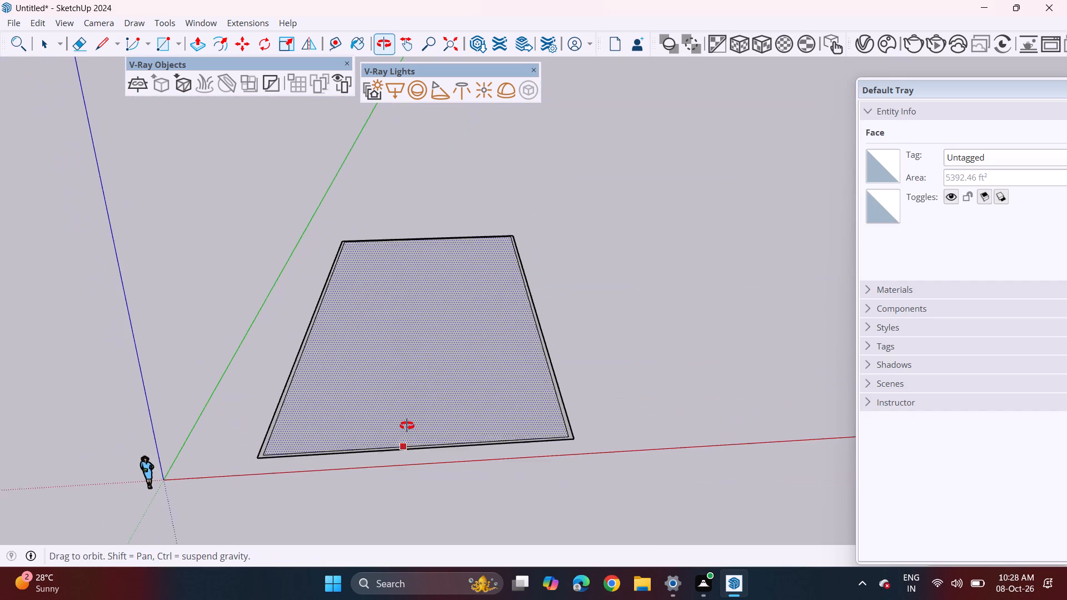
middle_drag(407, 426, 395, 459)
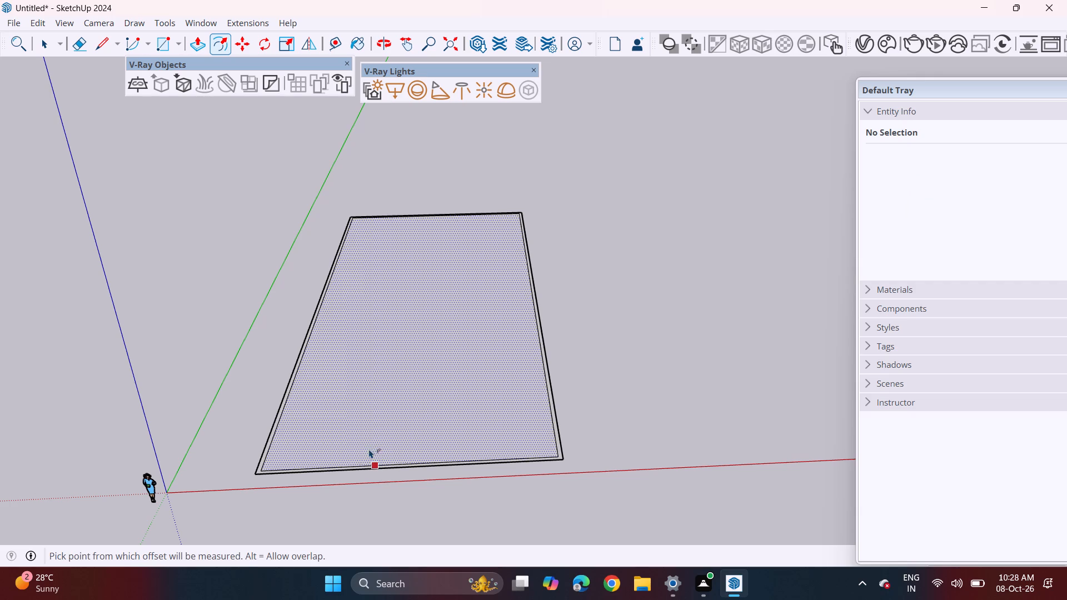
click(157, 46)
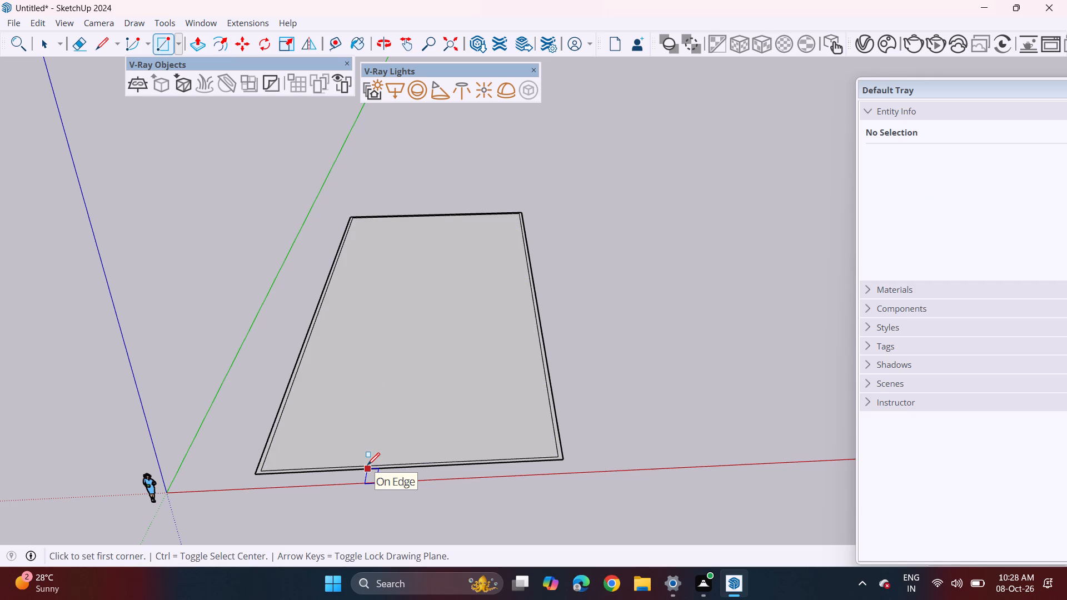
scroll(372, 452, up, 5)
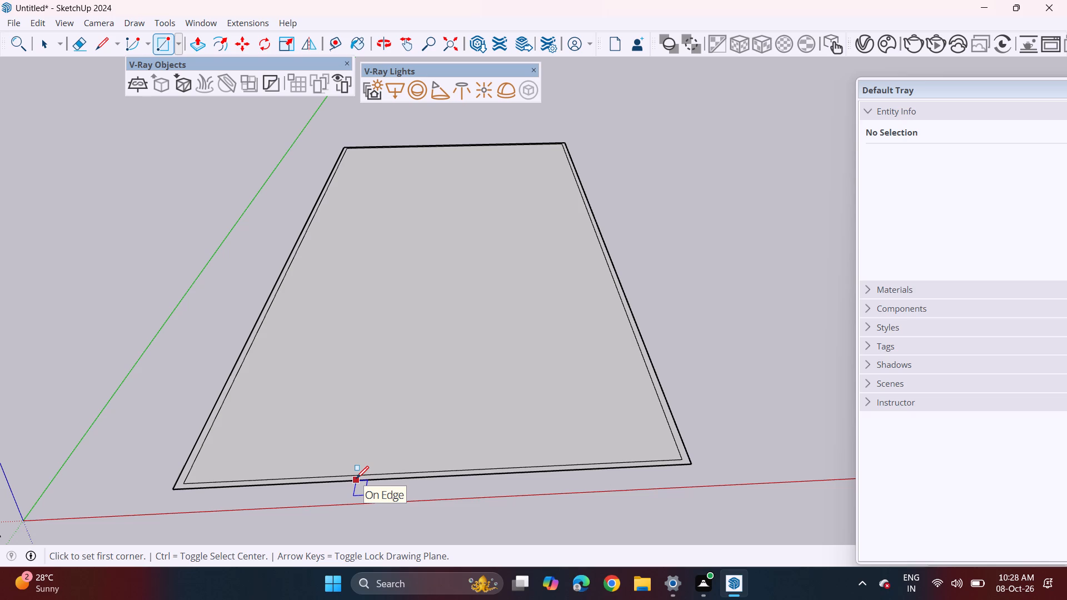
click(356, 478)
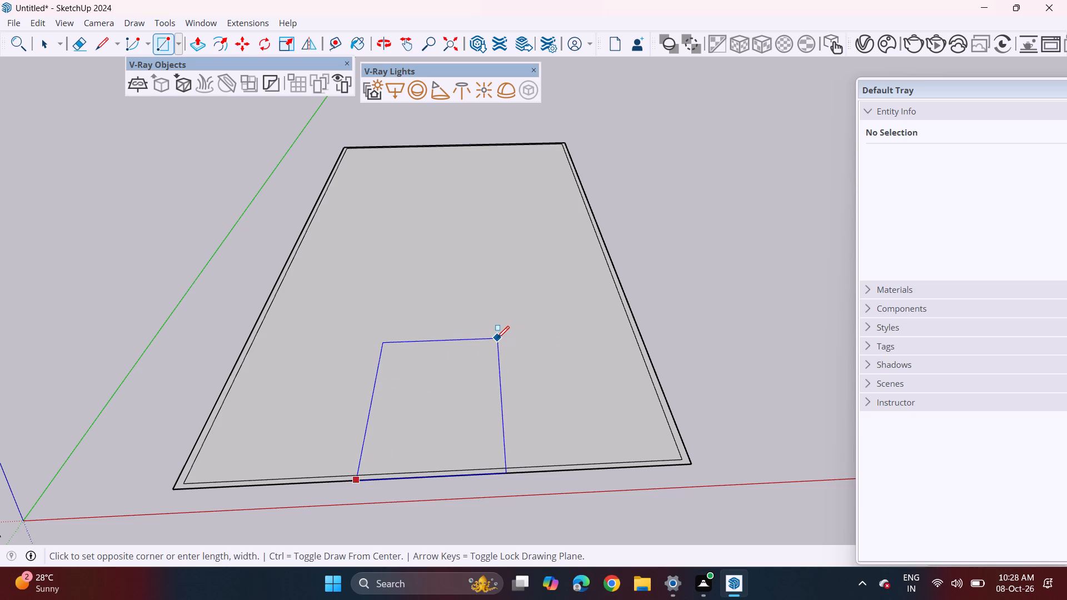
click(500, 338)
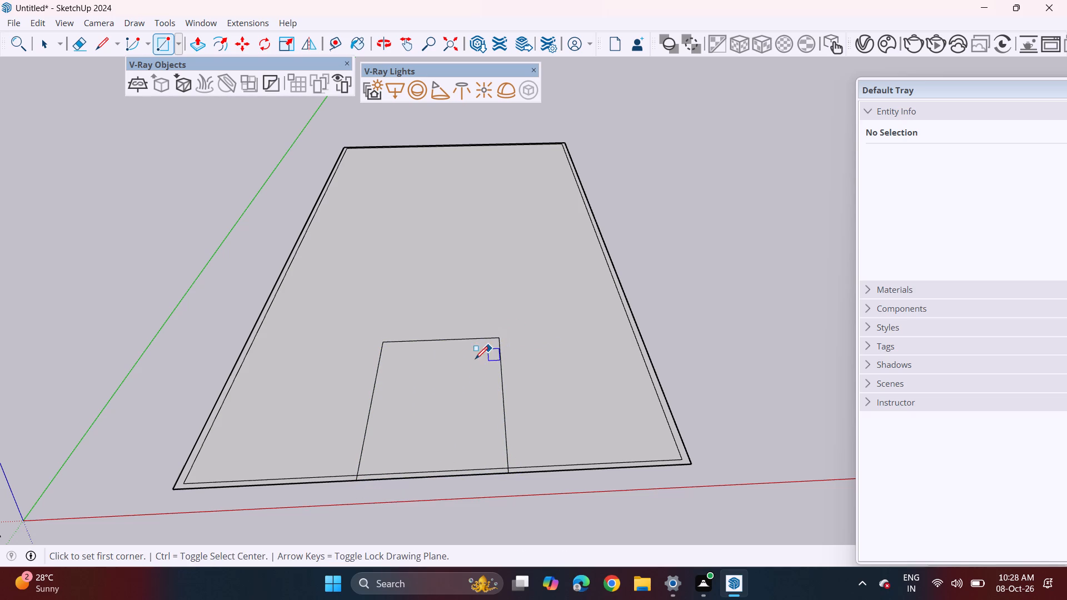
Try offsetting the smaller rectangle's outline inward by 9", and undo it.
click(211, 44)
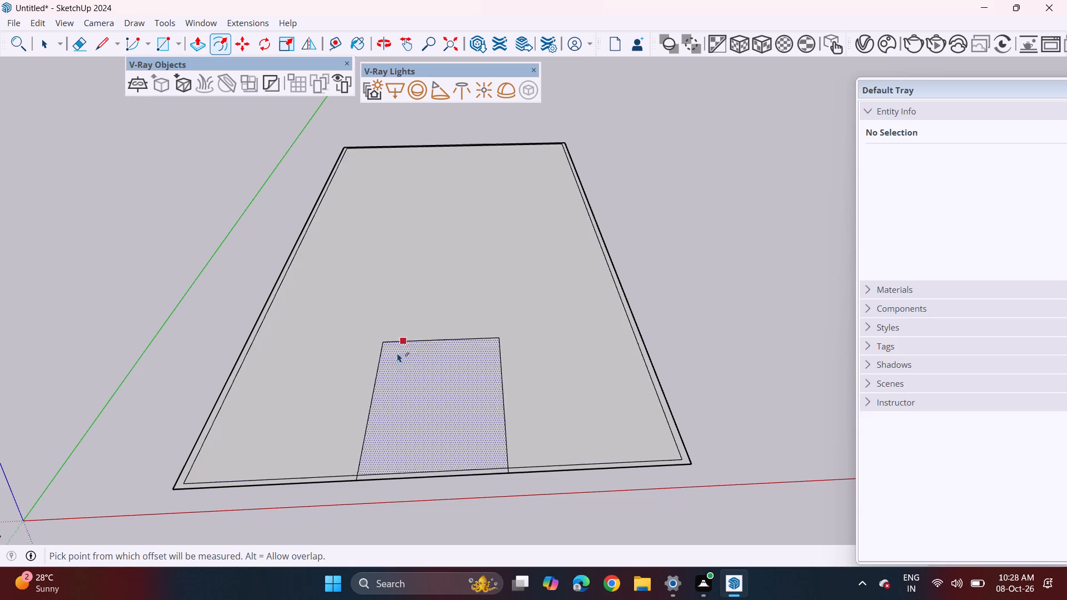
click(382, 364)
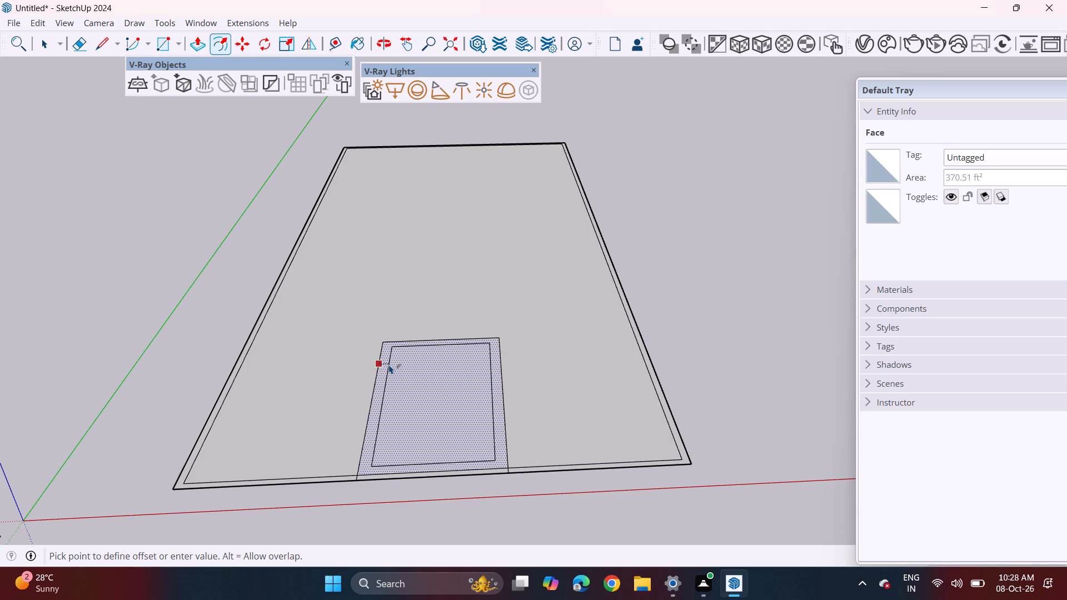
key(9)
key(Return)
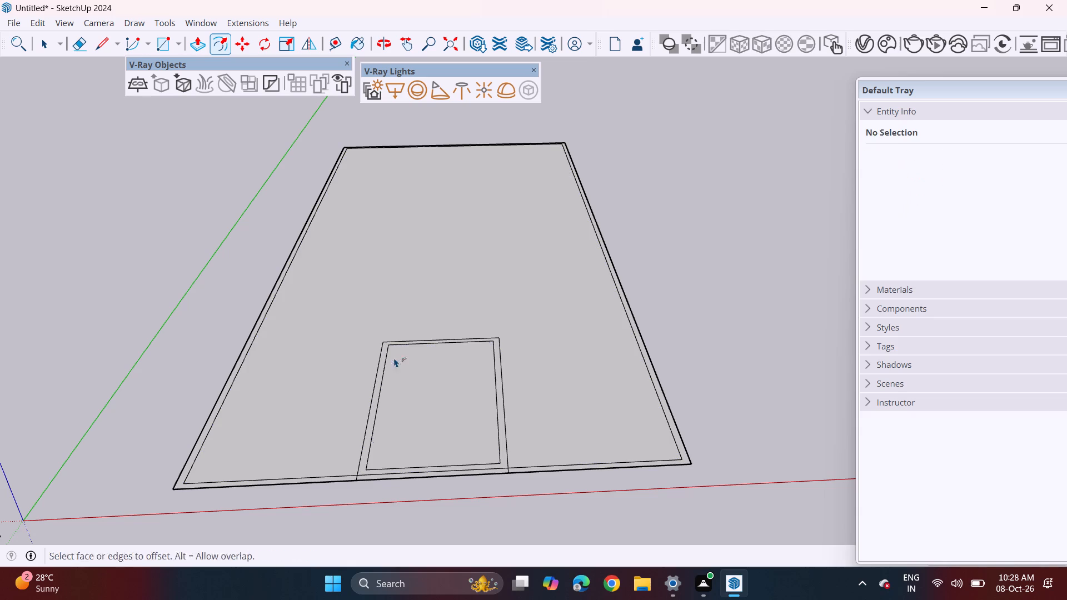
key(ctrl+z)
Offset the smaller rectangle's outline inward freehand so its inner front edge is about 11' 8" long.
click(390, 372)
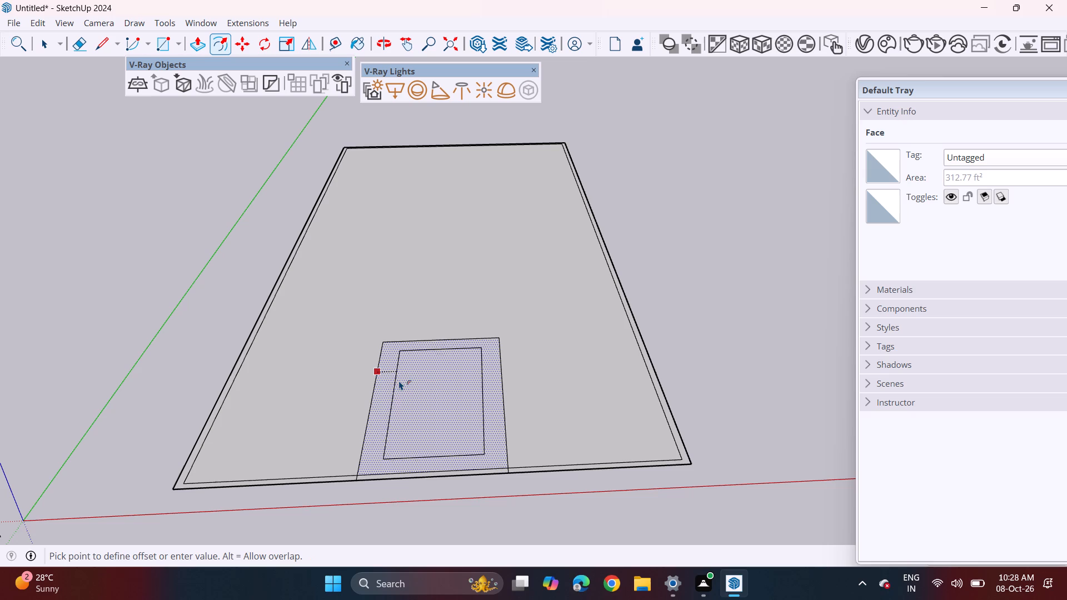
click(391, 369)
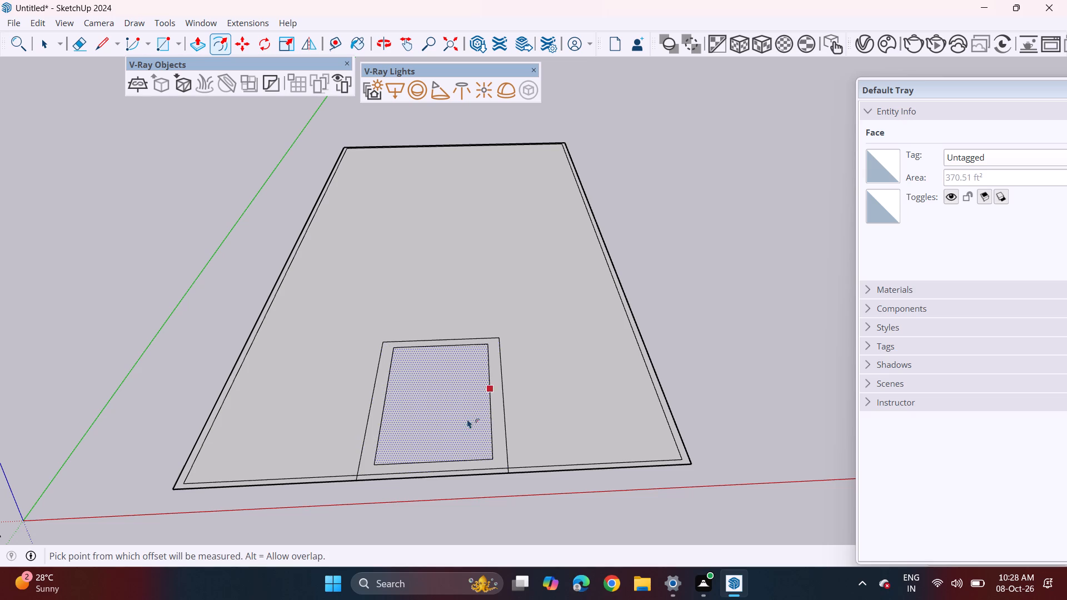
Move the front edge of the smaller rectangle's inner outline forward onto the floor's outer front edge.
key(space)
click(433, 462)
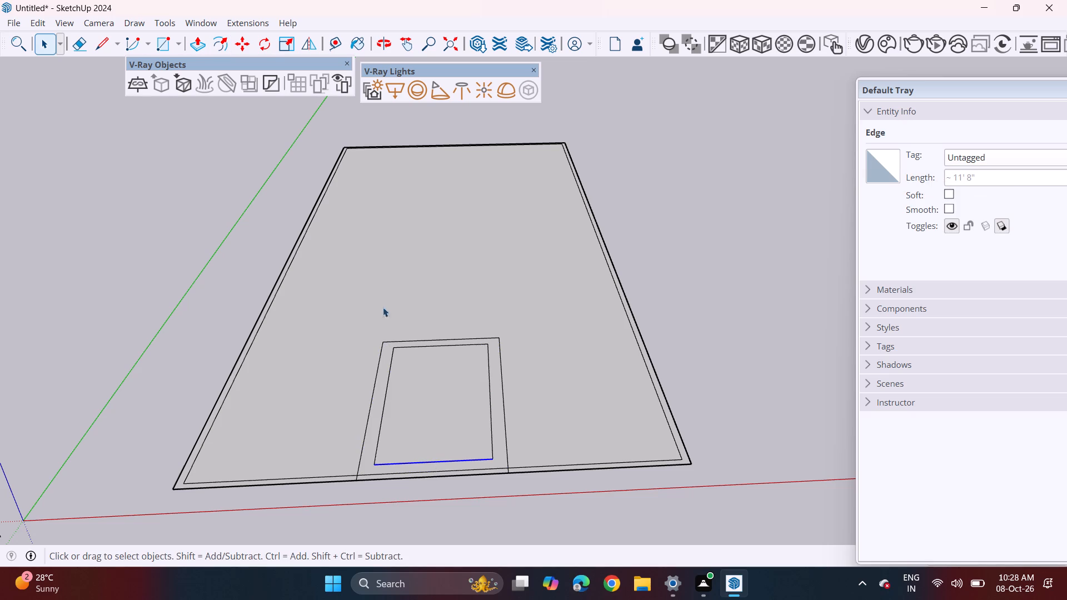
click(251, 44)
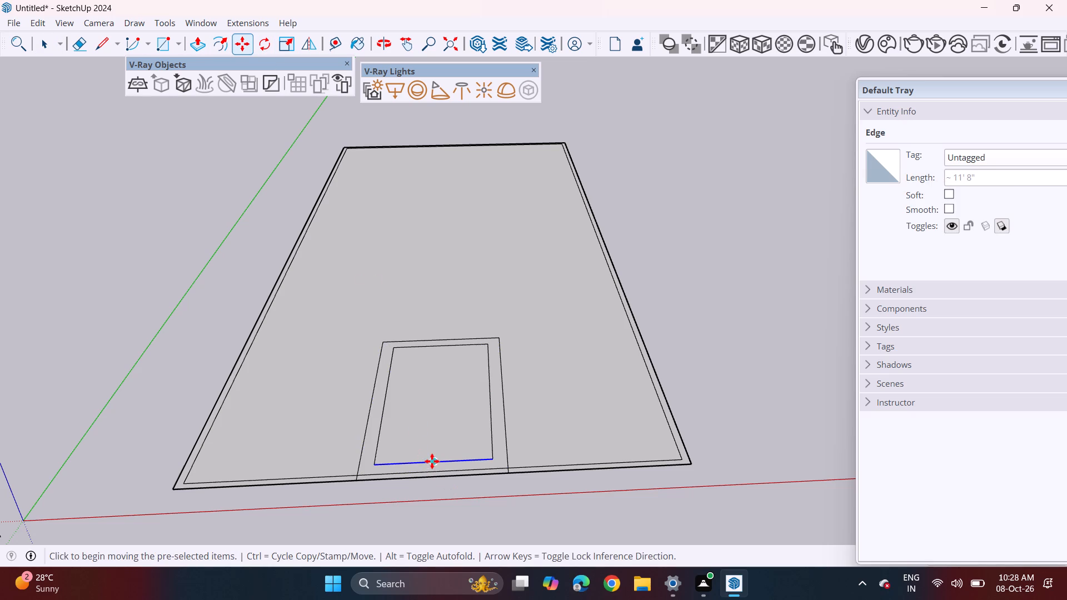
click(432, 460)
click(428, 478)
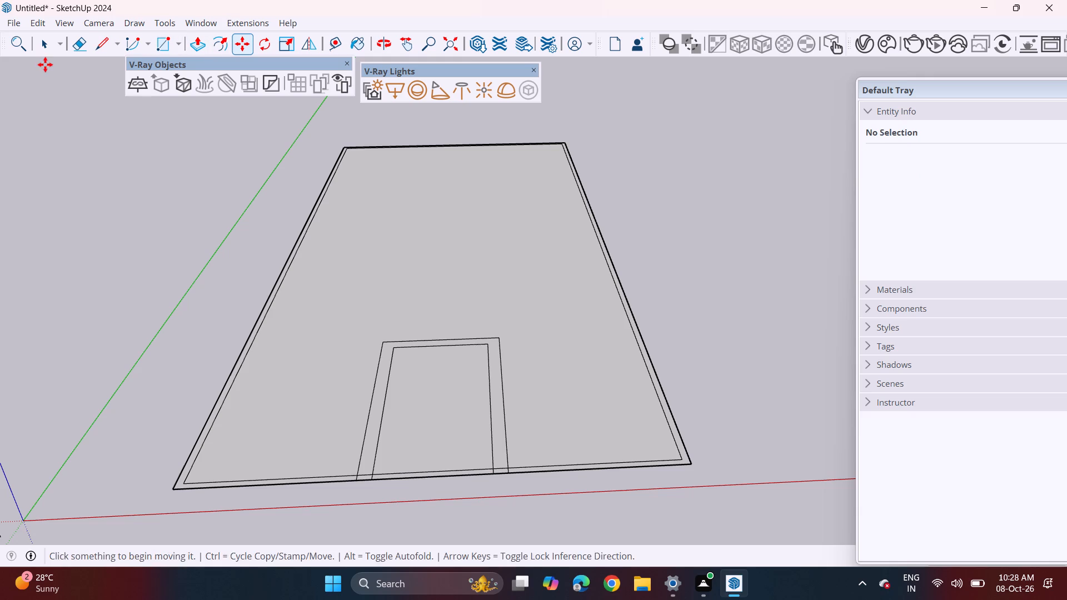
Erase the inner wall line where it spans between the two inner sides of the recess at the front.
click(81, 49)
scroll(421, 441, up, 4)
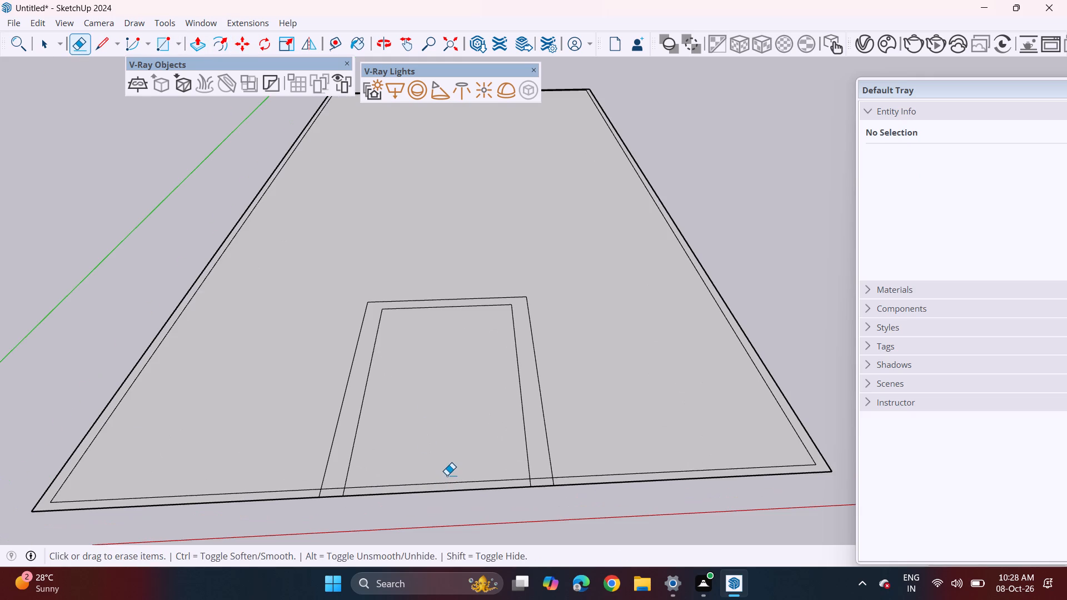
click(447, 481)
click(447, 483)
Erase the leftover line segments at both front junctions so the recess walls join the front wall as one border.
scroll(447, 463, down, 1)
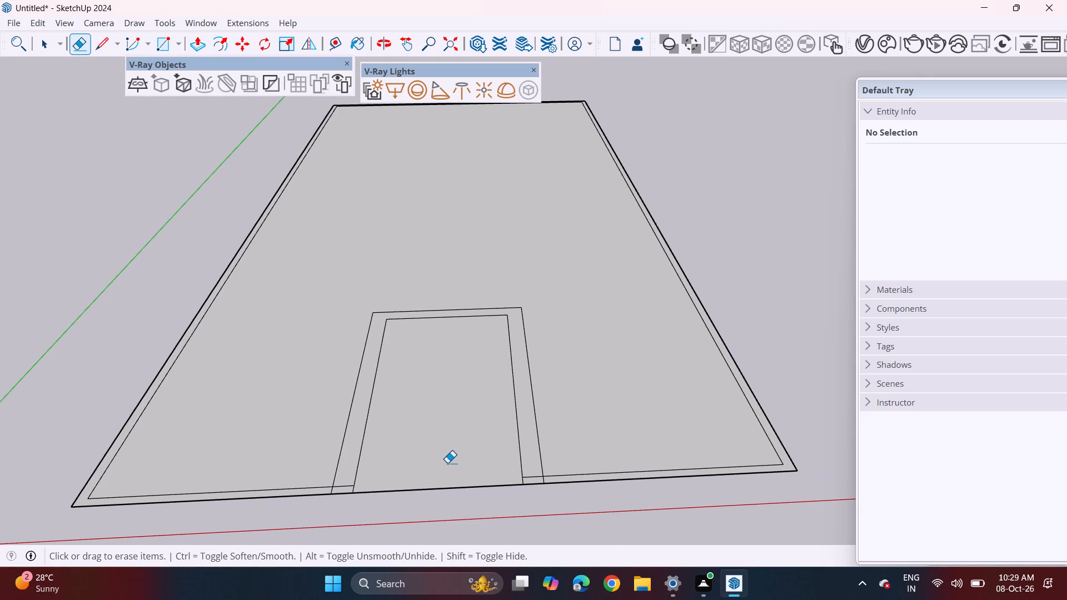
scroll(447, 463, down, 1)
click(528, 472)
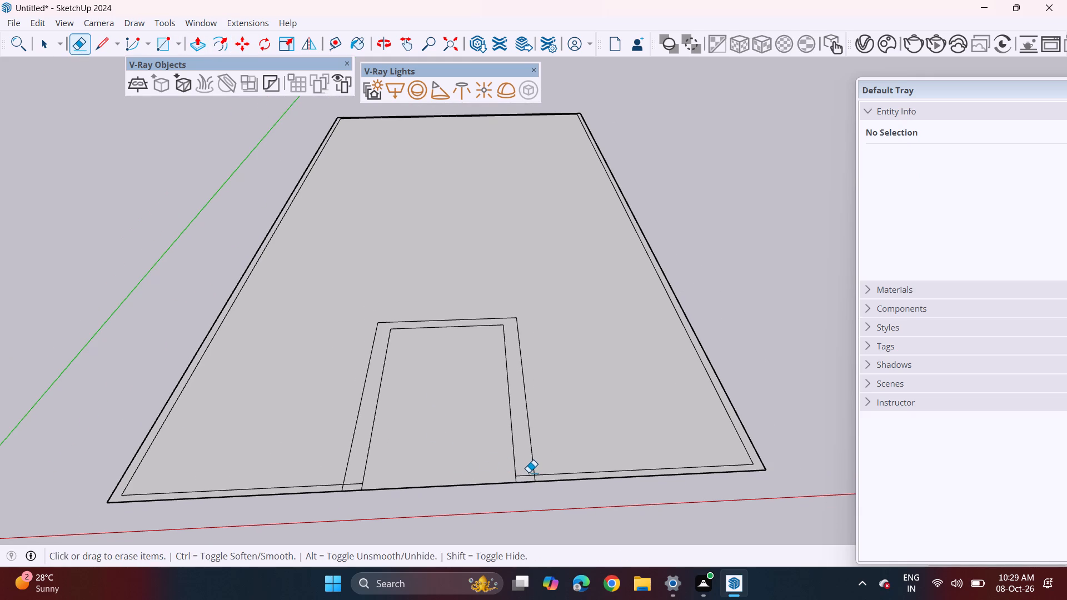
click(528, 473)
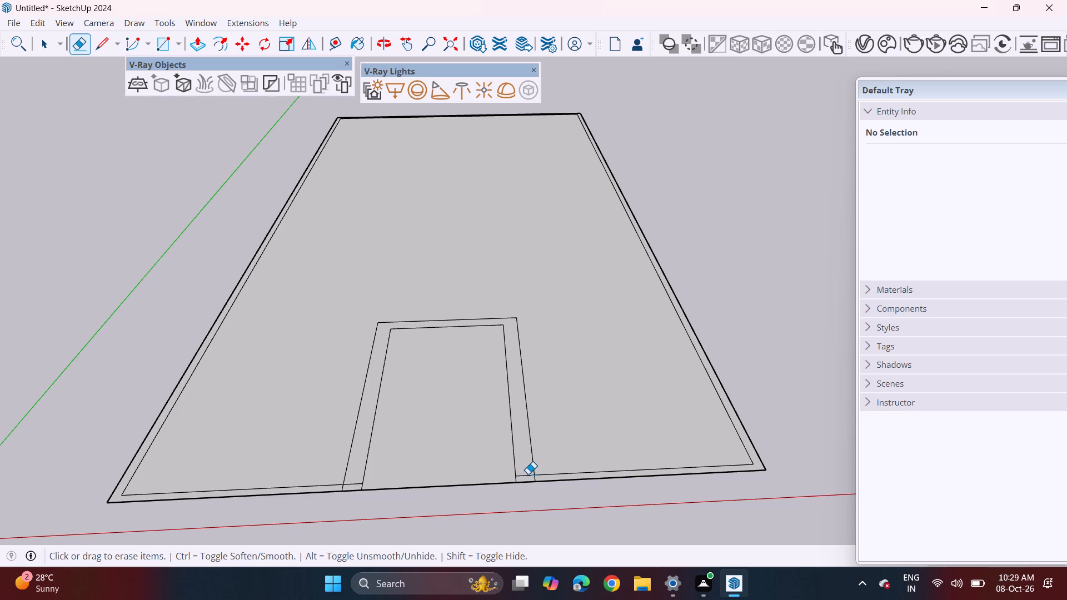
click(528, 474)
click(535, 477)
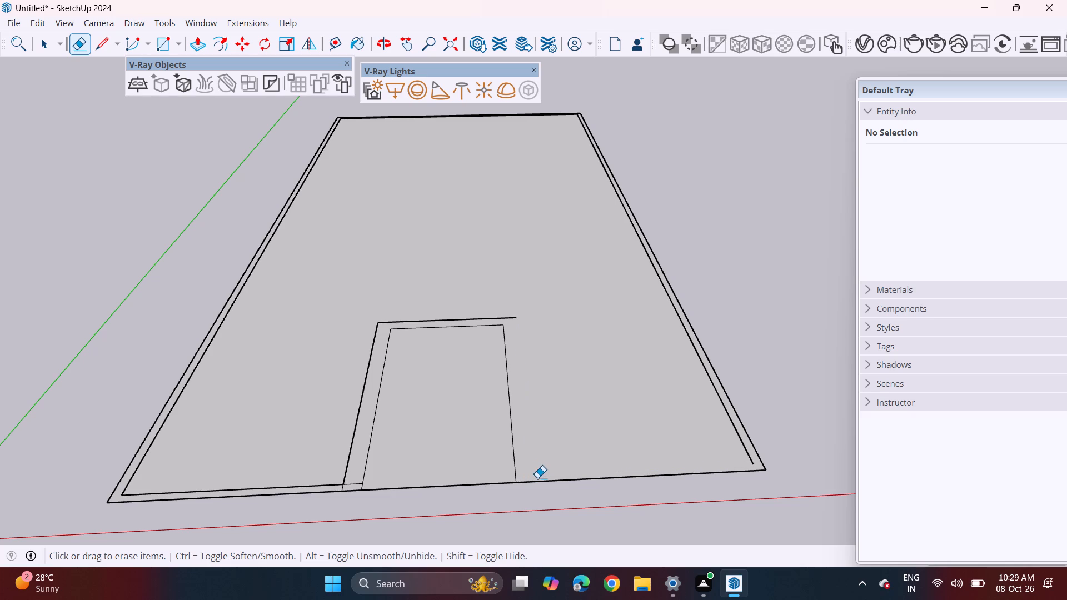
key(ctrl+z)
scroll(539, 472, up, 4)
click(533, 480)
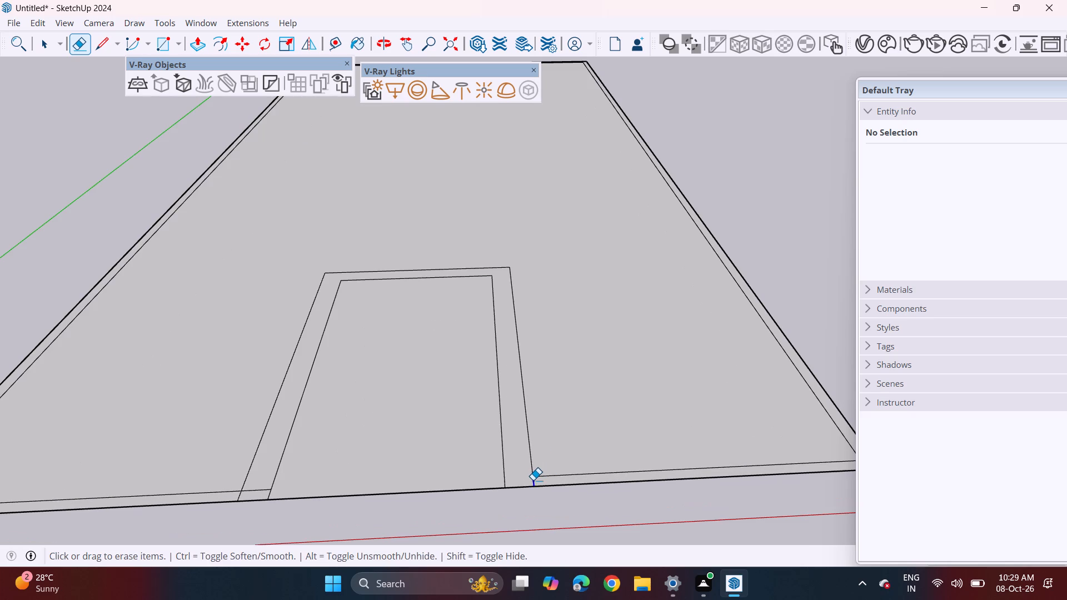
click(238, 494)
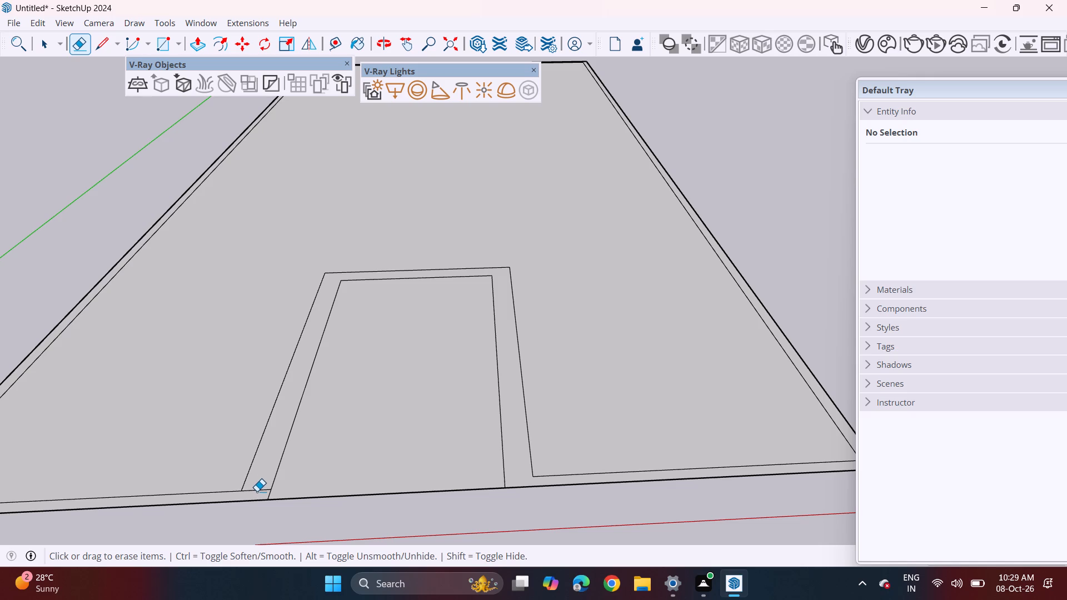
click(257, 491)
Raise the continuous wall border, including the recess walls, to a height of 10' with Push/Pull.
scroll(263, 481, down, 3)
middle_drag(276, 476, 288, 407)
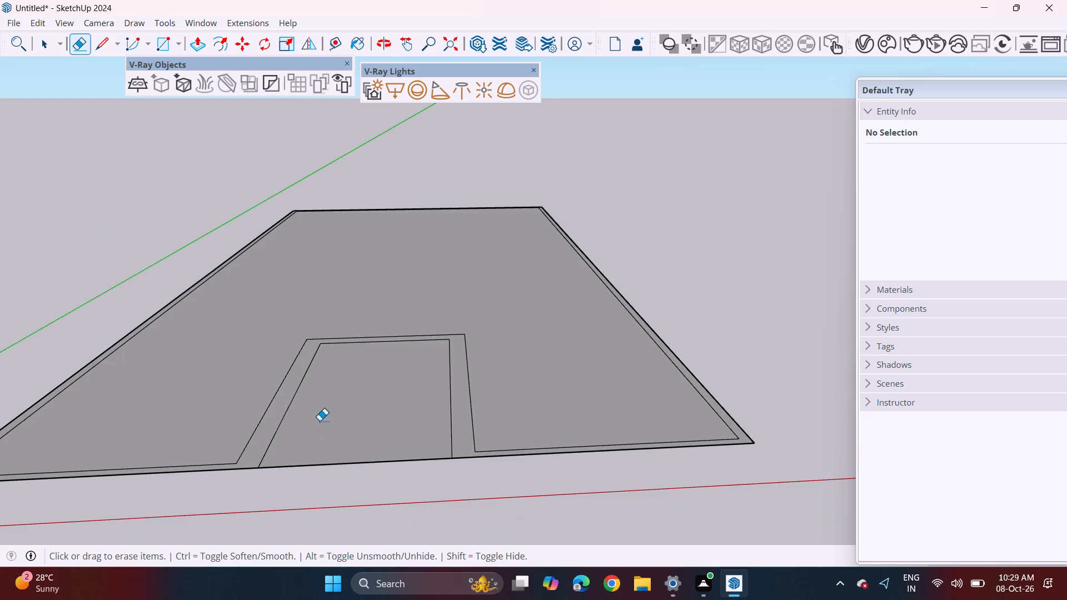
middle_drag(317, 405, 423, 423)
middle_drag(423, 423, 409, 411)
drag(193, 47, 198, 47)
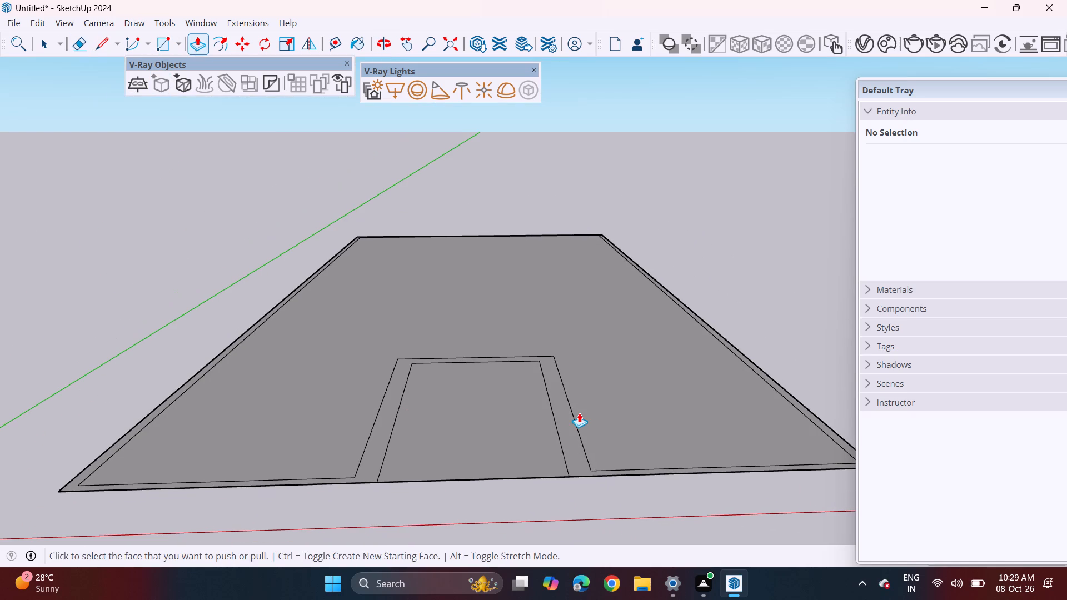
click(589, 466)
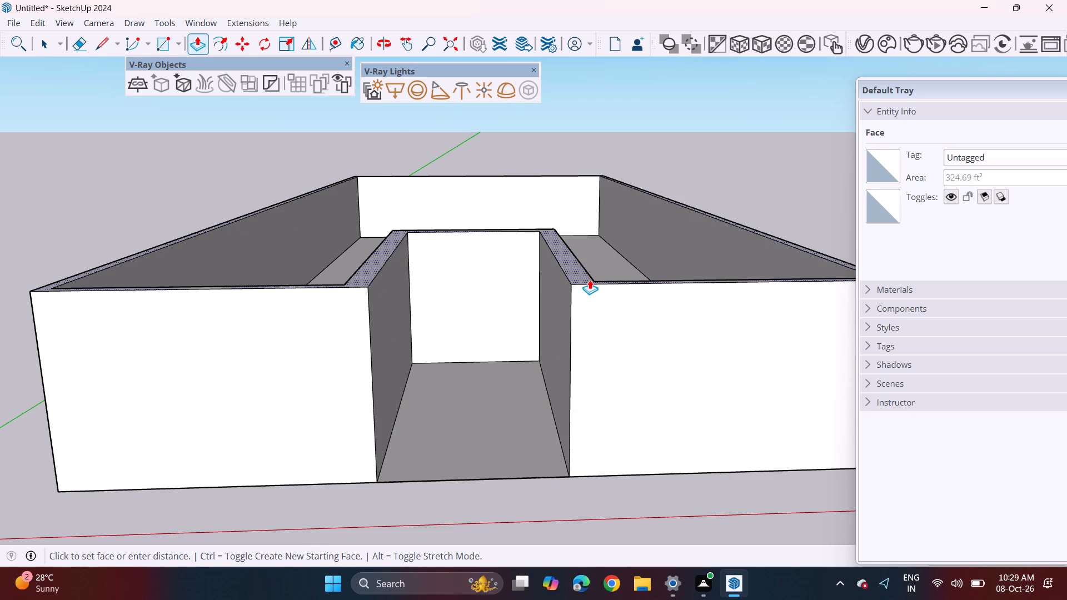
text(10')
key(Return)
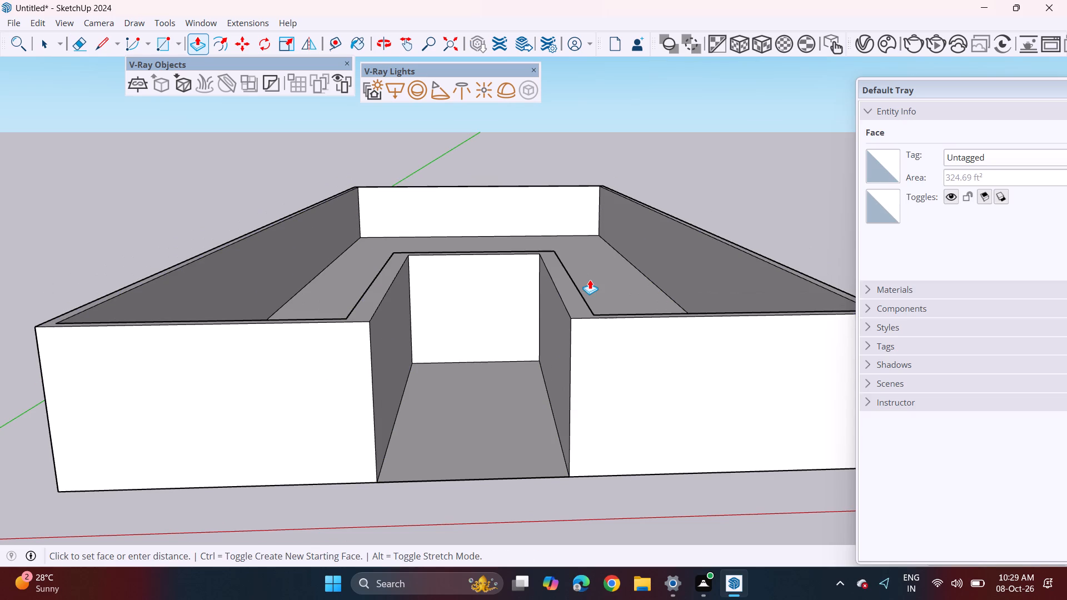
Draw an upright rotated rectangle 6" deep hanging down along the full width of the building's rear bottom edge.
middle_drag(495, 449, 496, 404)
scroll(476, 397, down, 6)
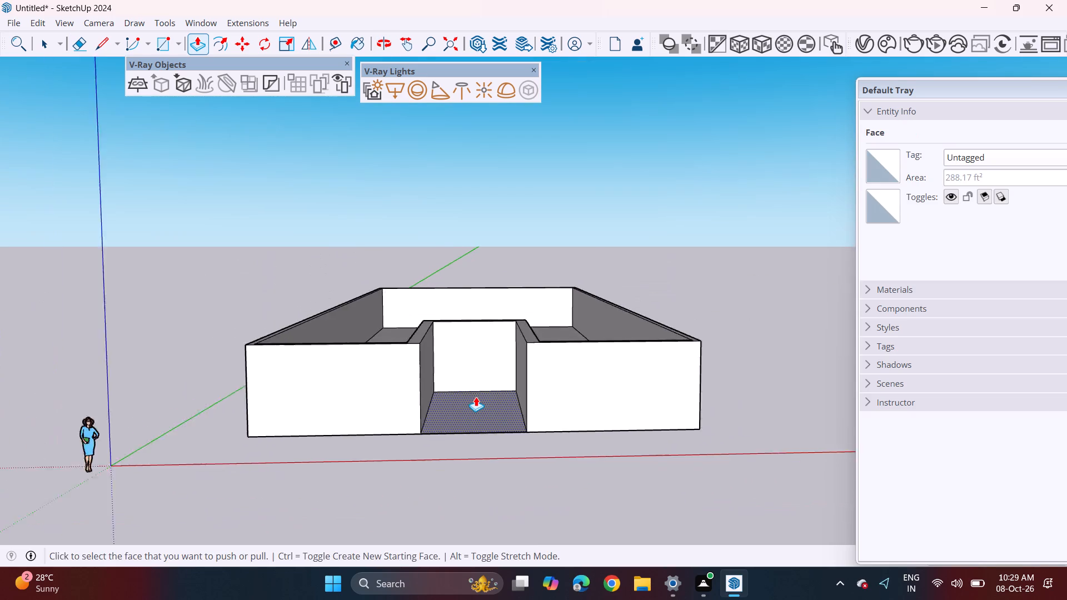
middle_drag(488, 389, 488, 357)
scroll(490, 358, up, 1)
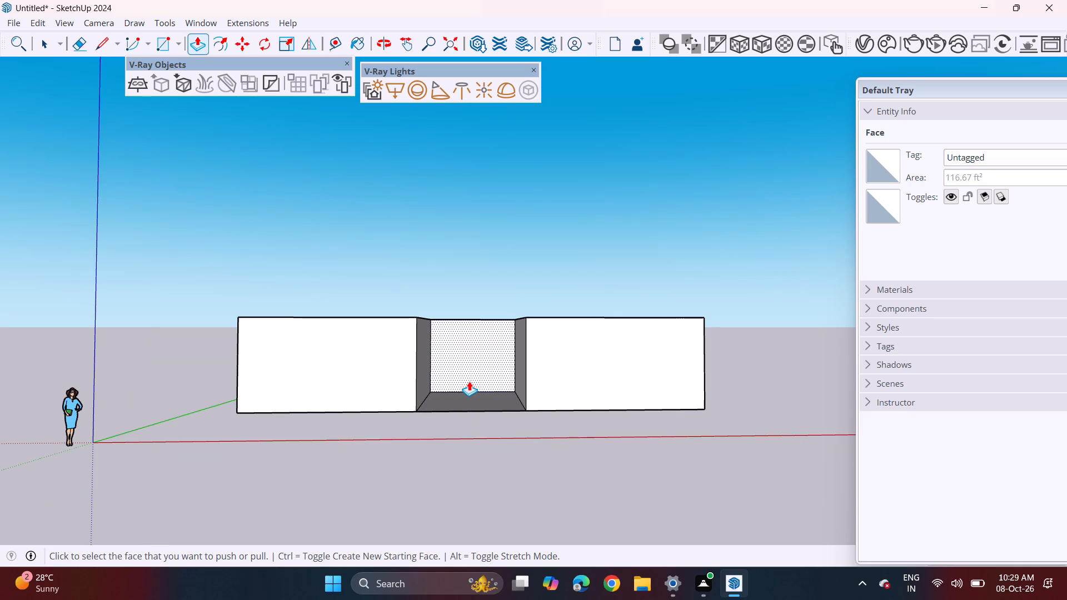
middle_drag(512, 370, 393, 273)
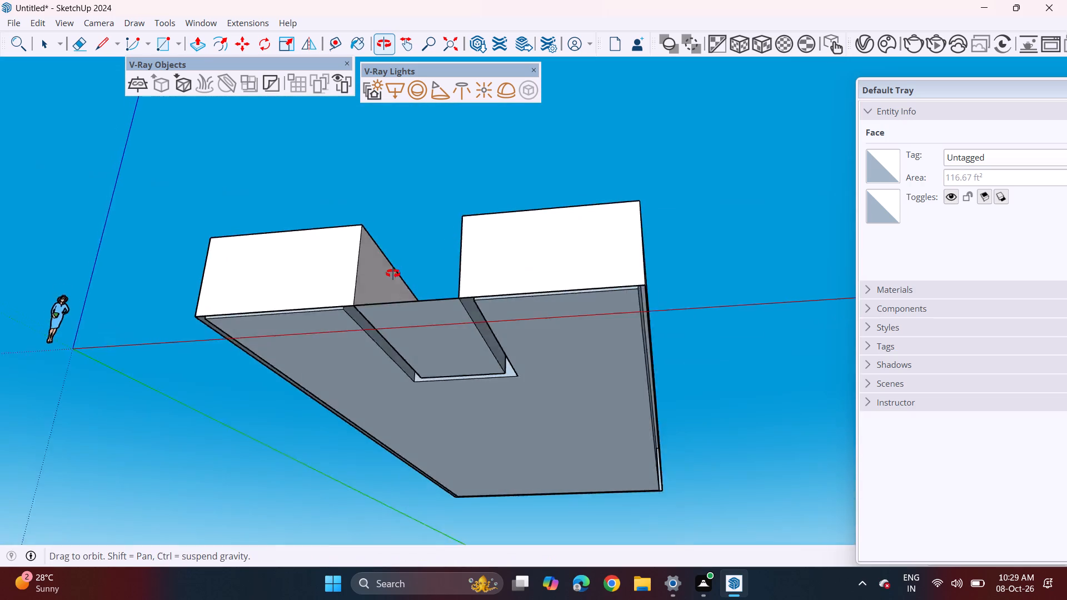
middle_drag(393, 273, 392, 274)
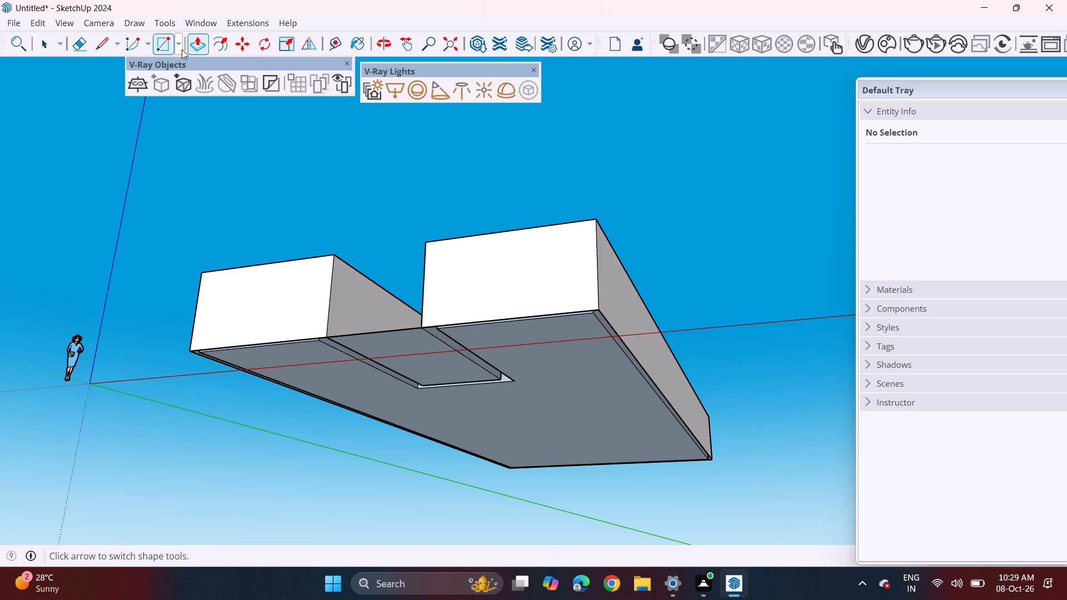
click(182, 49)
click(183, 81)
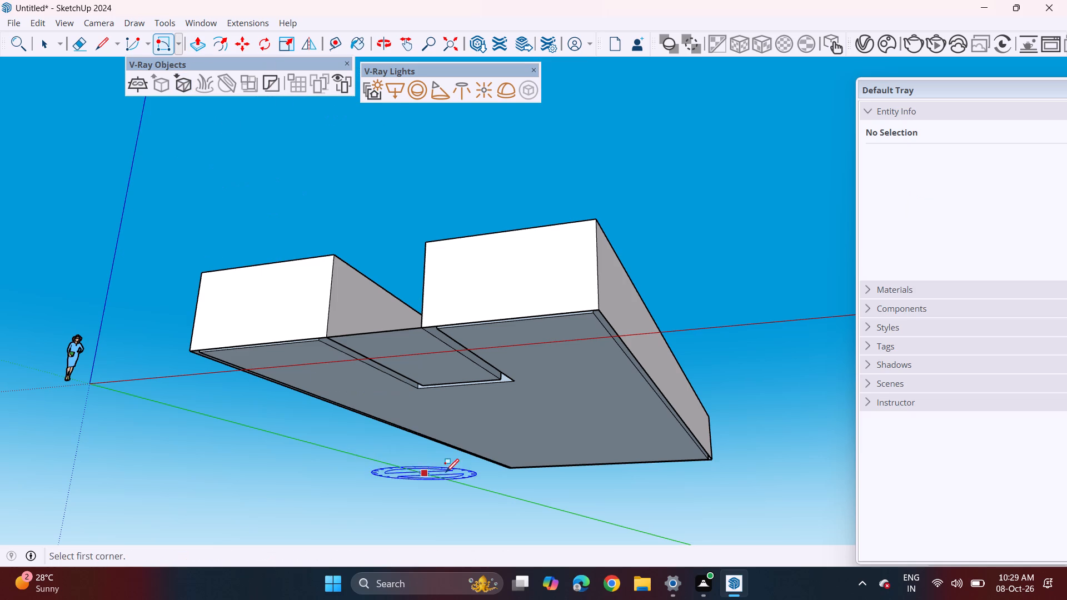
scroll(500, 471, up, 2)
scroll(556, 491, up, 2)
middle_drag(559, 491, 483, 468)
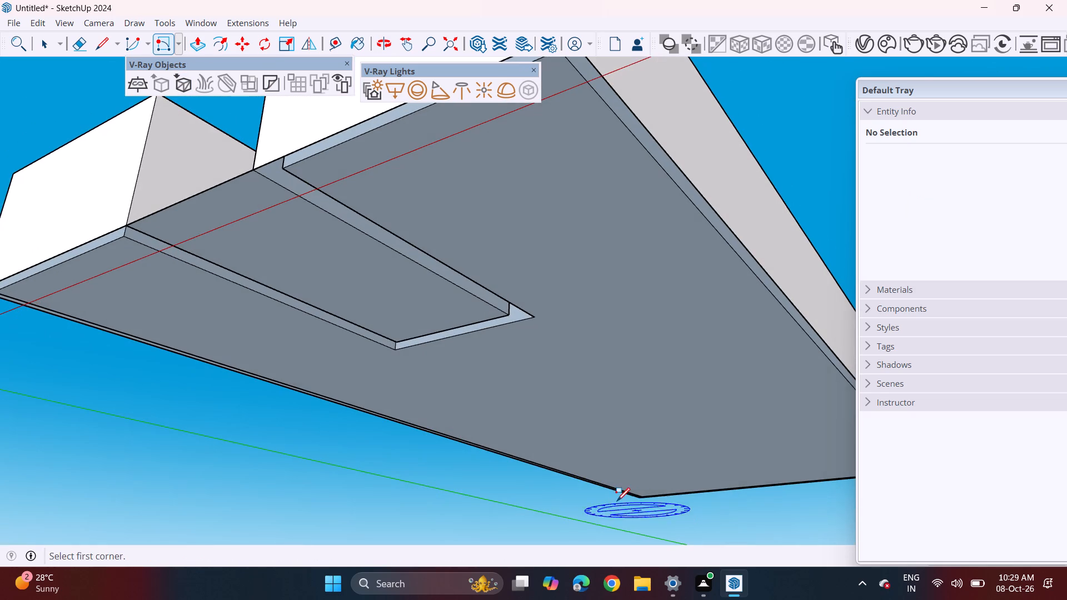
click(636, 499)
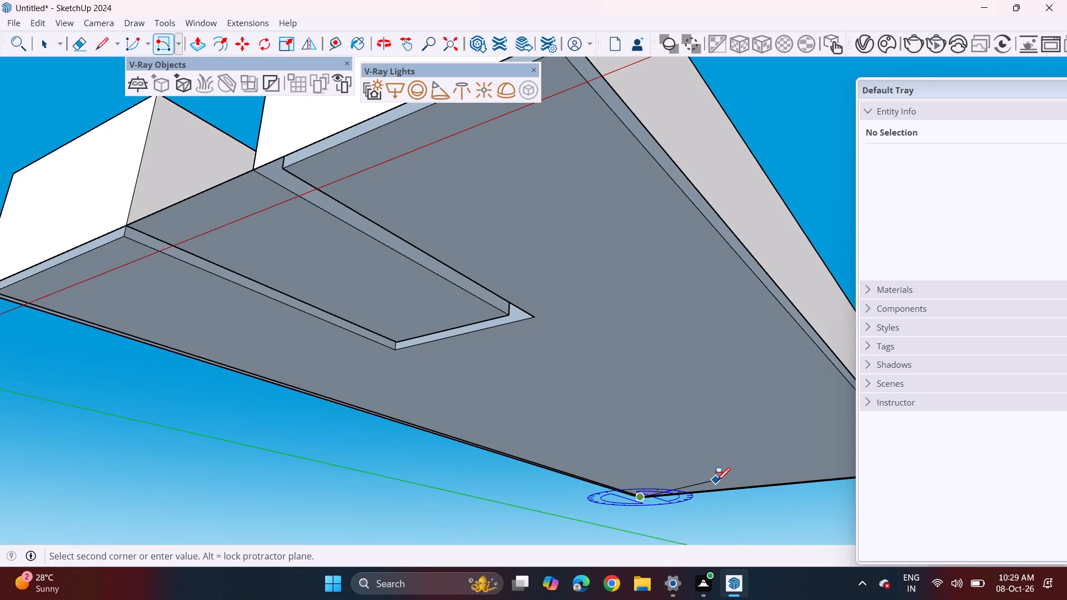
shift+middle_drag(717, 480, 507, 414)
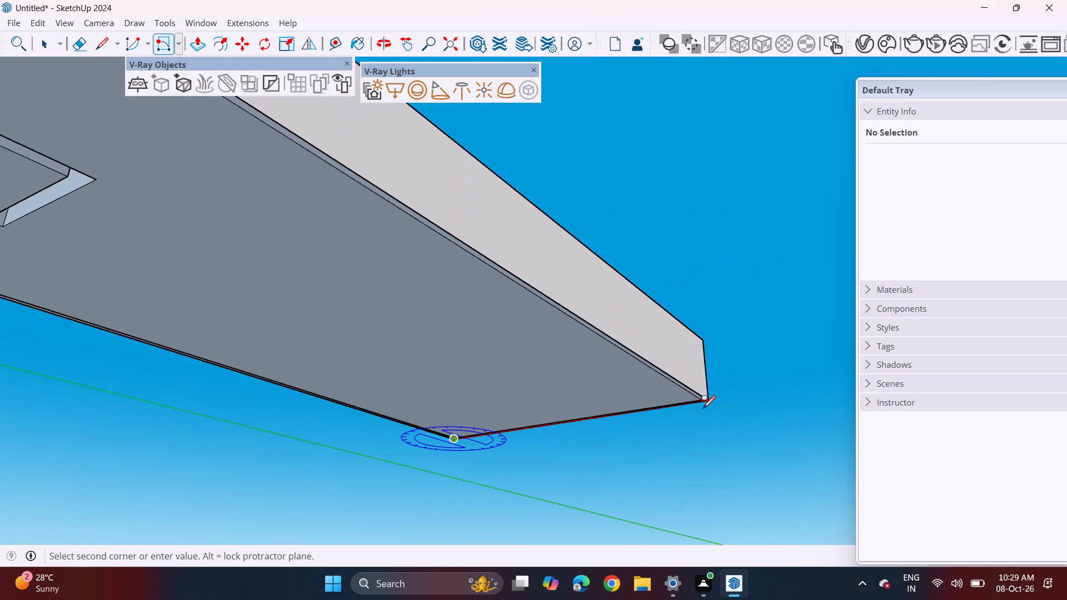
click(704, 401)
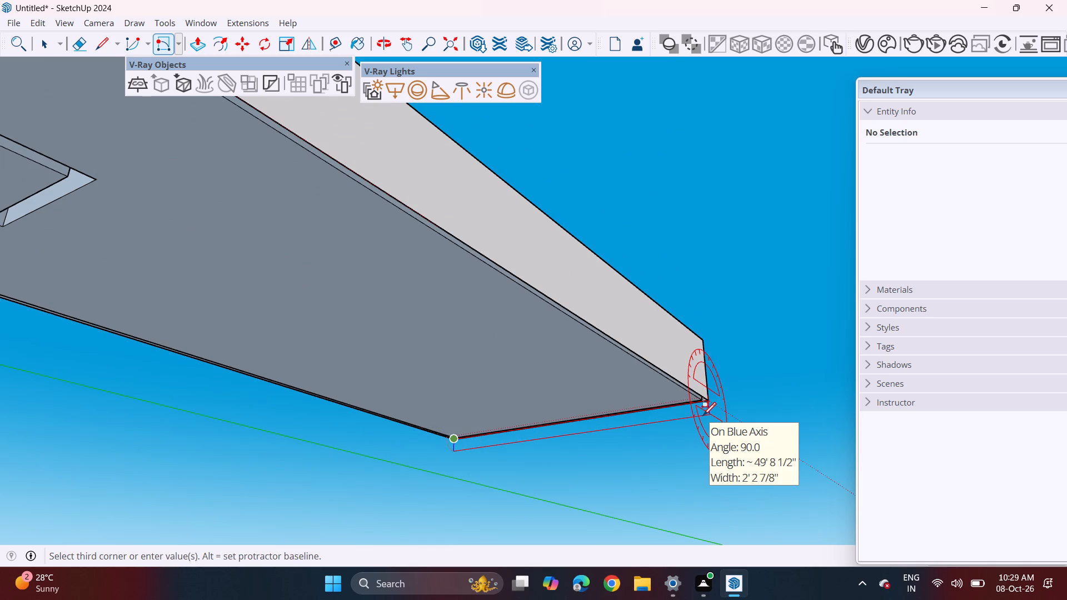
key(6)
key(Return)
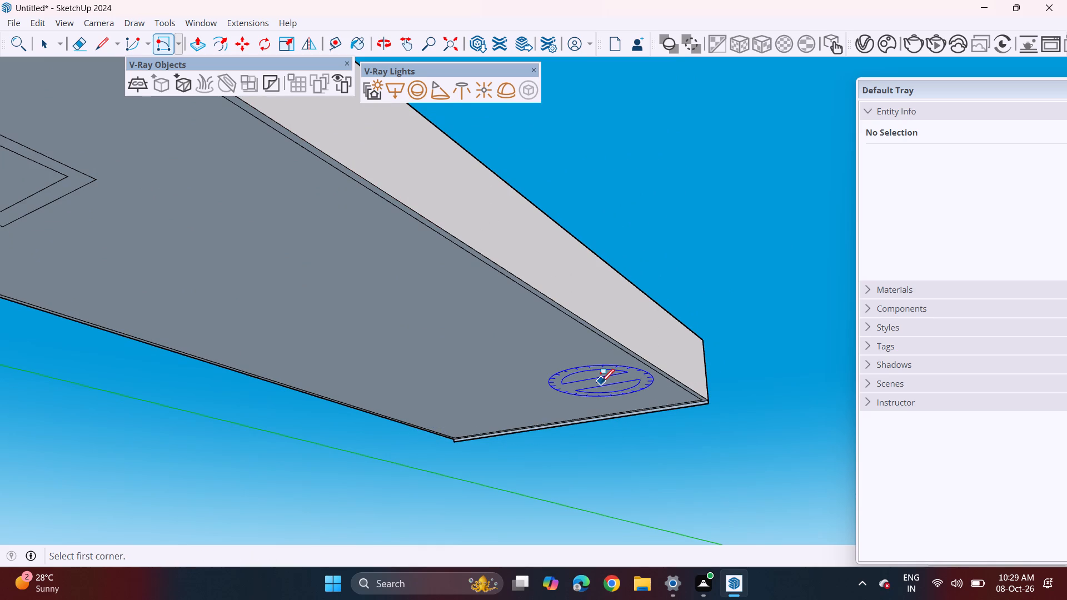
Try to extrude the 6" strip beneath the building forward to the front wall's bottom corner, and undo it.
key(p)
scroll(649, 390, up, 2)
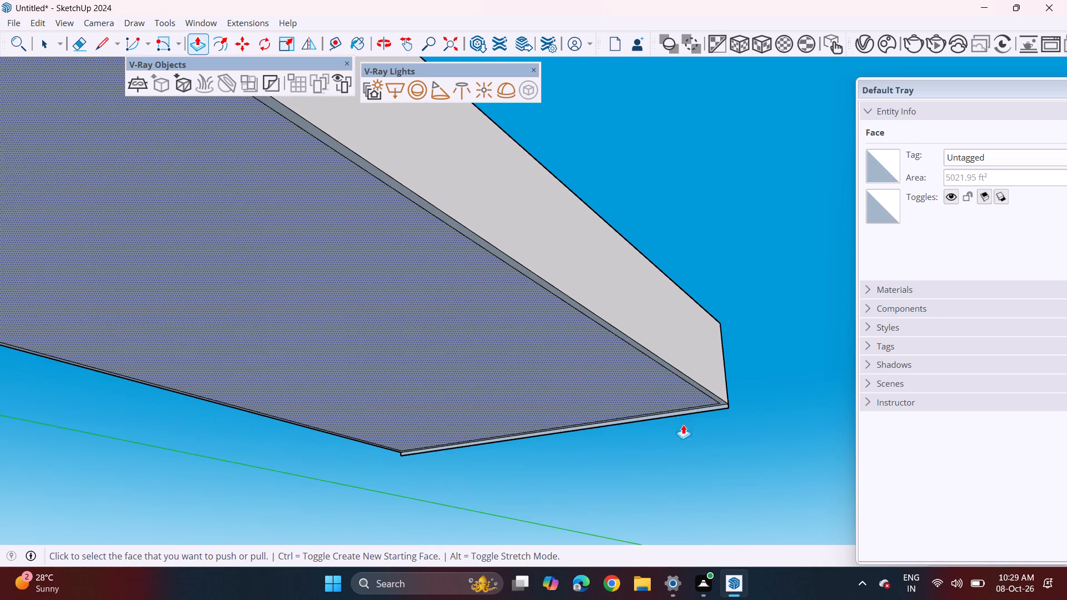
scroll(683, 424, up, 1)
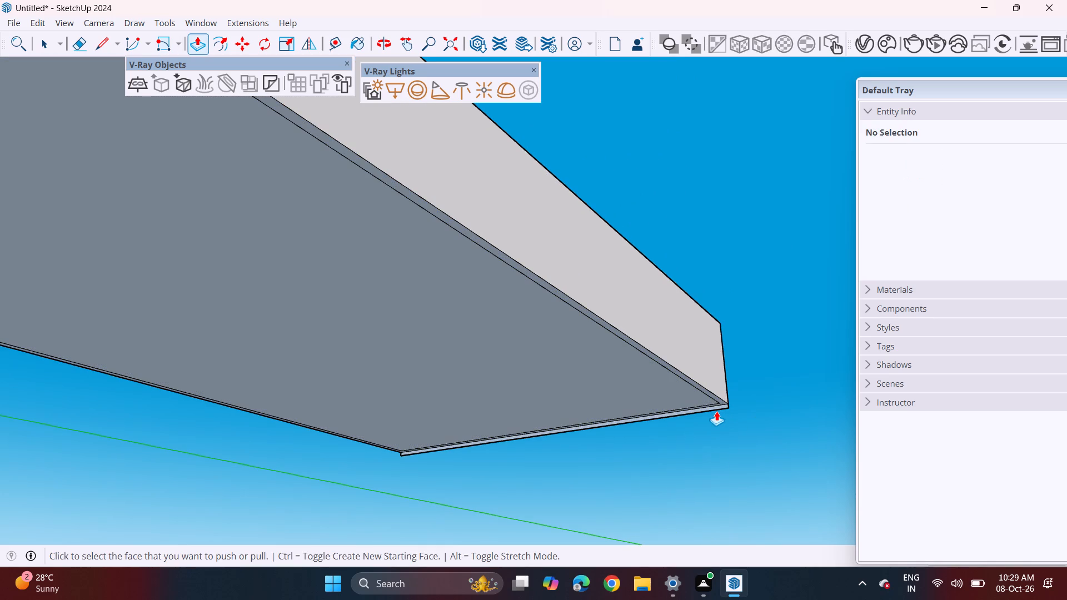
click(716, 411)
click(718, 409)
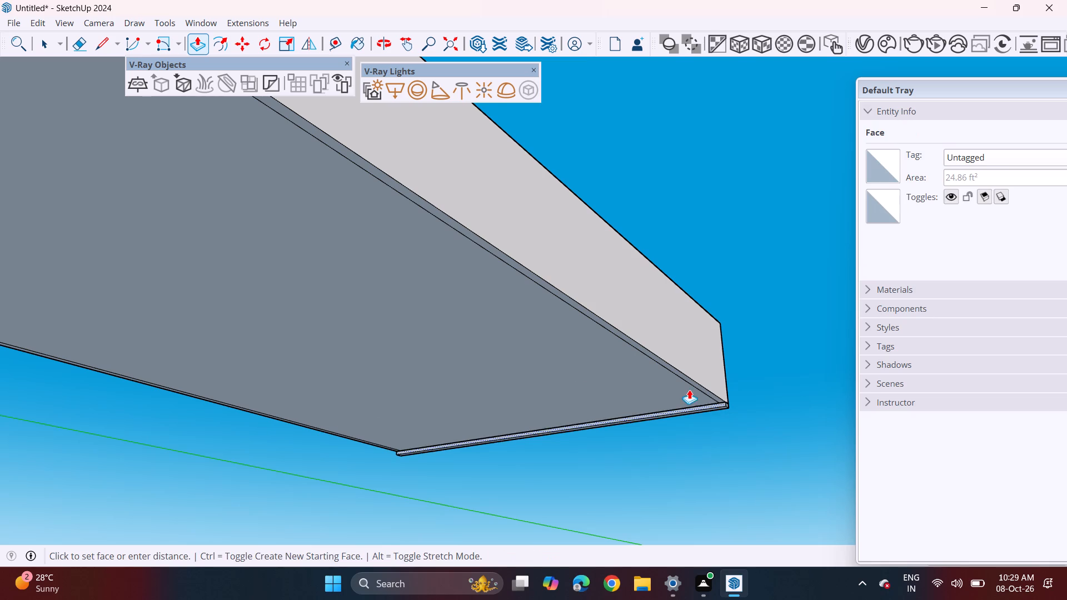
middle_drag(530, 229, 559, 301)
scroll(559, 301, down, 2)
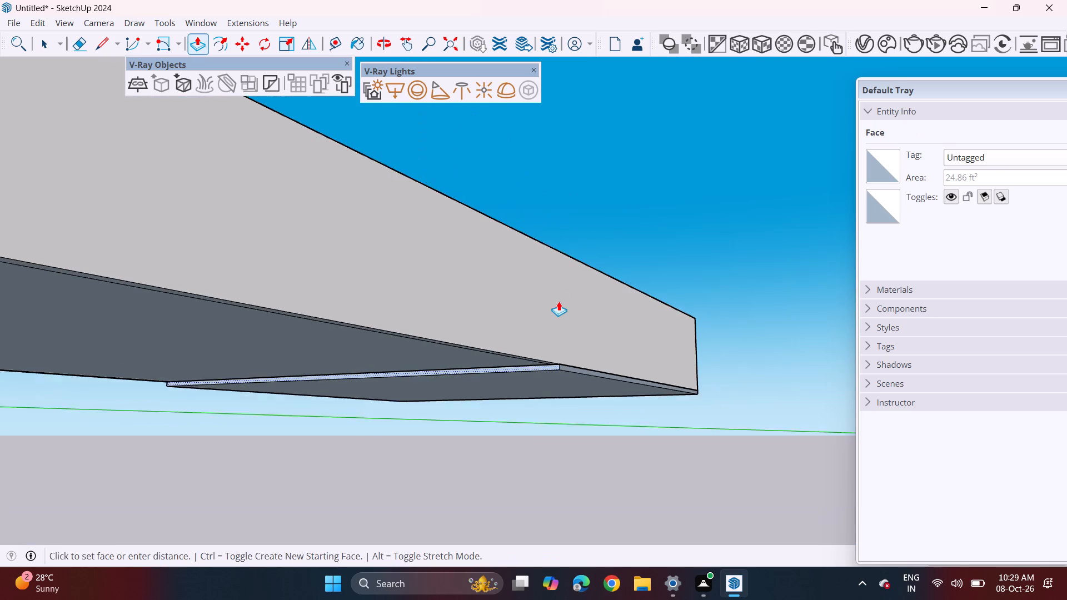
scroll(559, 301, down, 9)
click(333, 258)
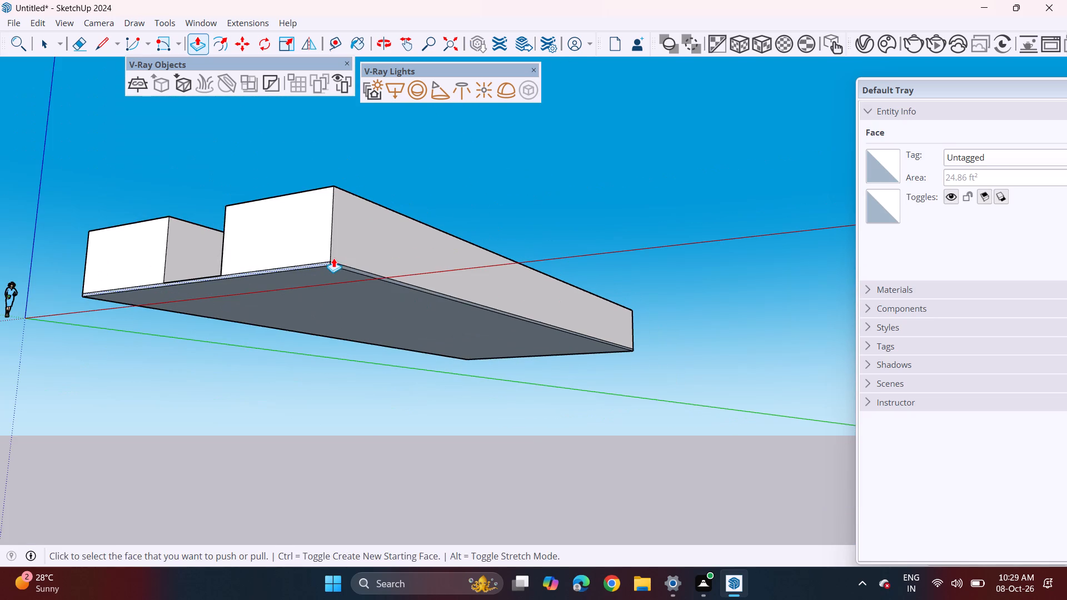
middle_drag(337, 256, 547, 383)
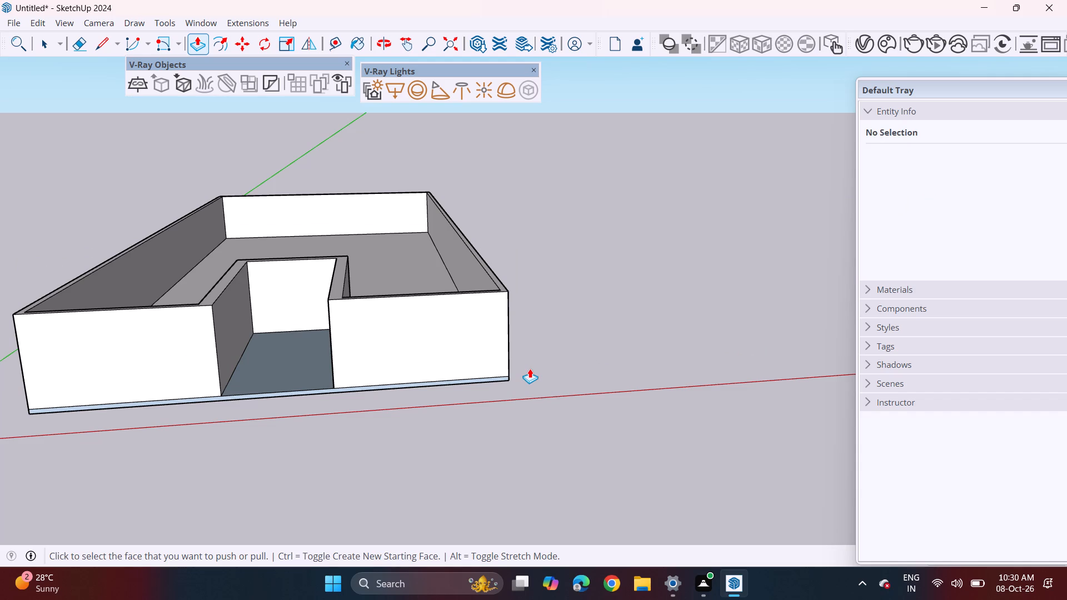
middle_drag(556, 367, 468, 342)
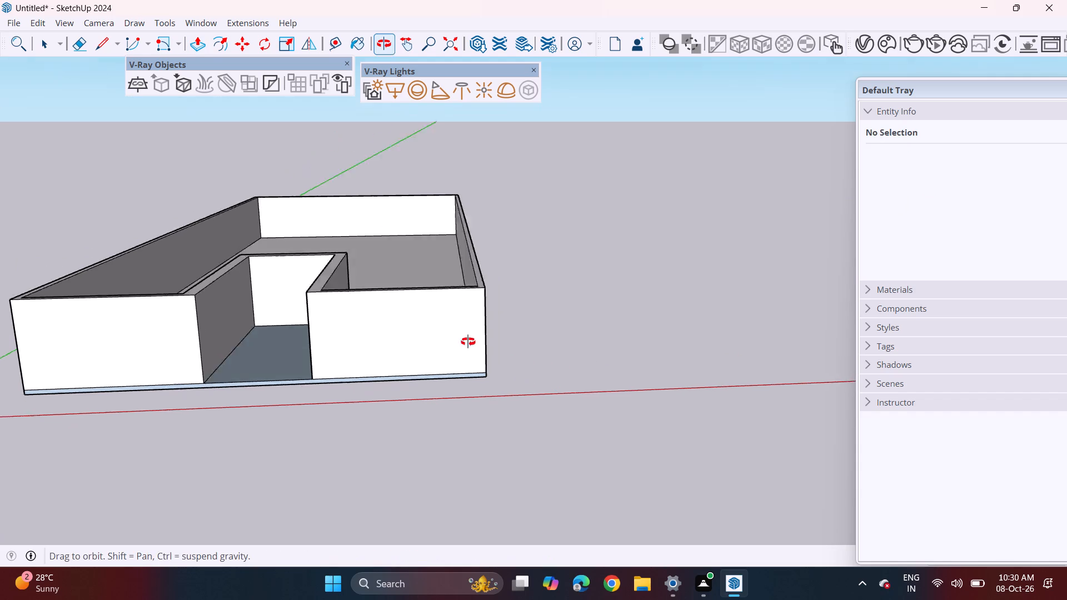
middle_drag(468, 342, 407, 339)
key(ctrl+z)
Extrude the 6" rear strip again beneath the building to form the base slab.
middle_drag(416, 328, 416, 232)
scroll(586, 372, up, 2)
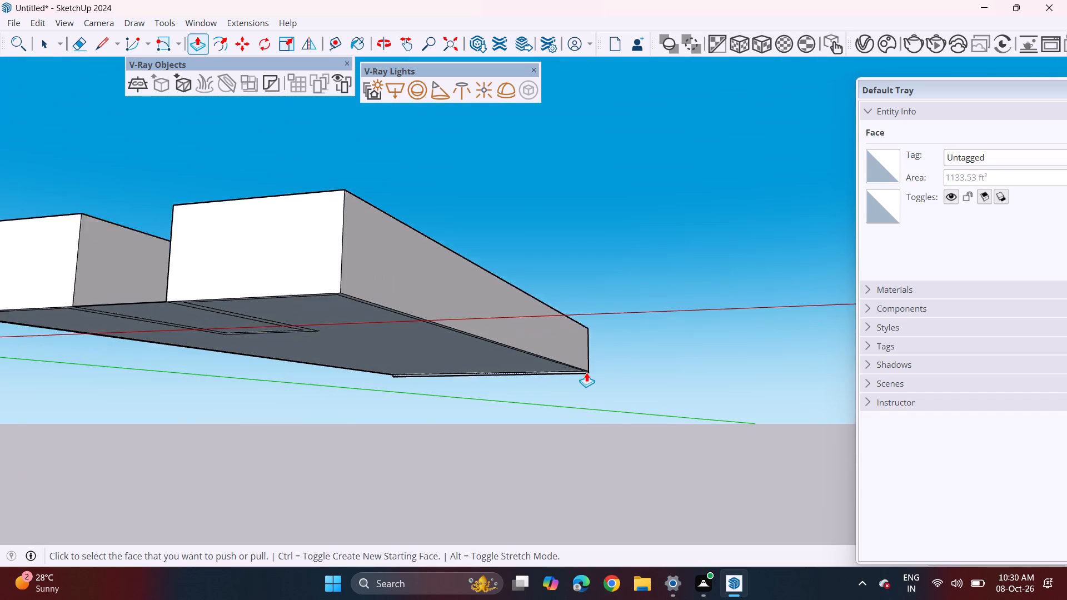
scroll(586, 372, up, 2)
click(584, 373)
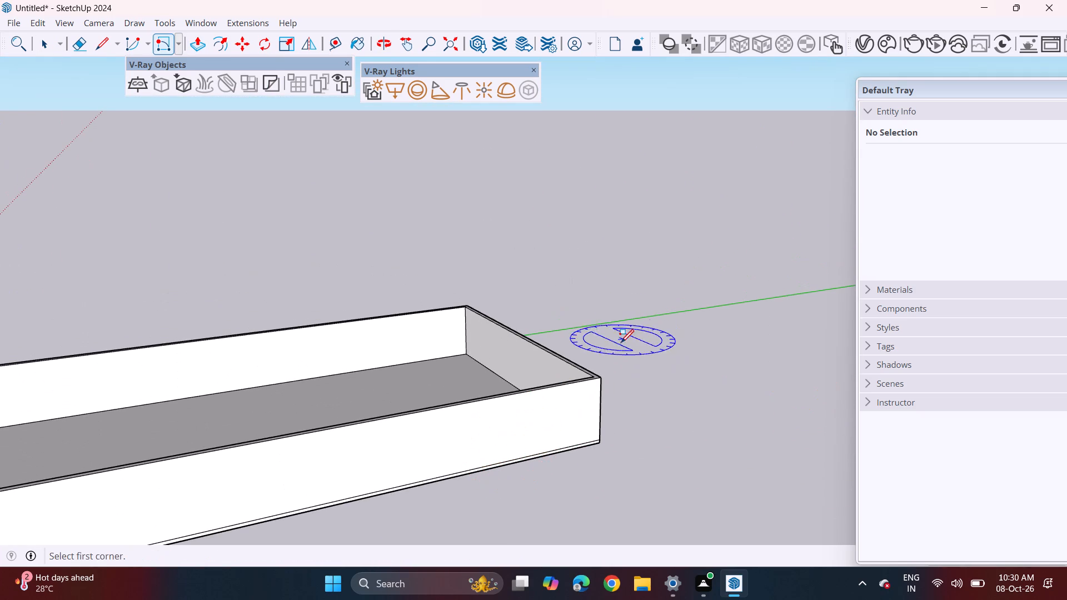
Draw an upright rotated rectangle 6" high along the full width of the rear wall's outer top edge.
click(602, 375)
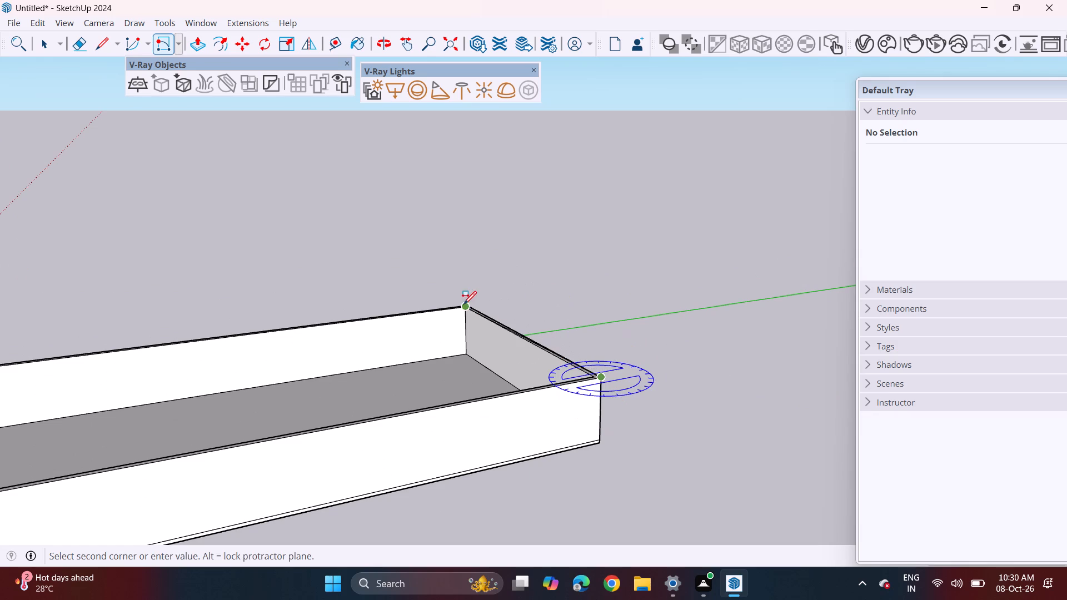
click(465, 303)
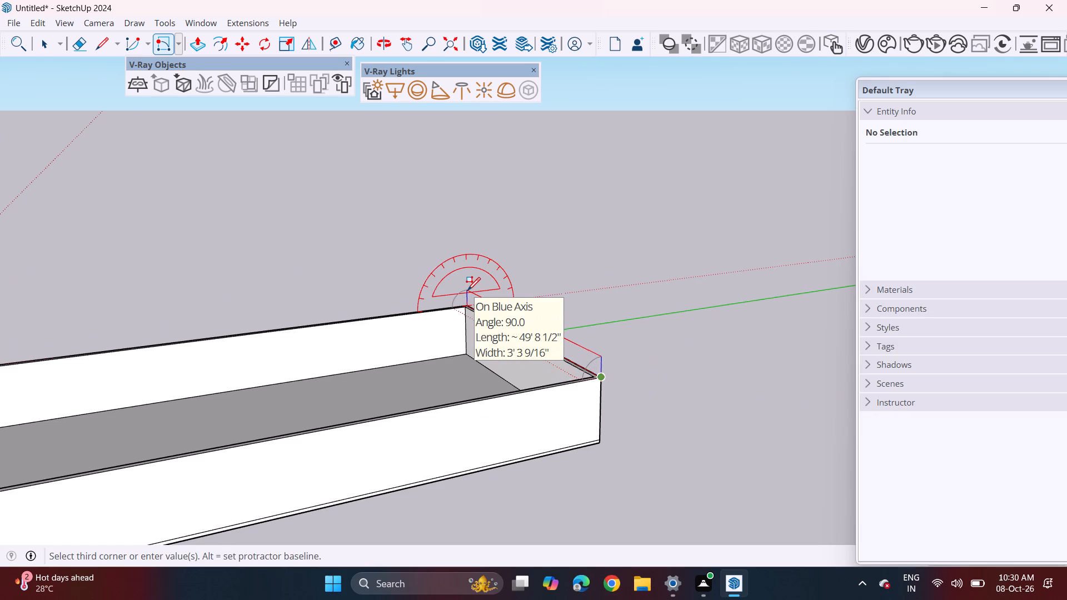
key(6)
key(Return)
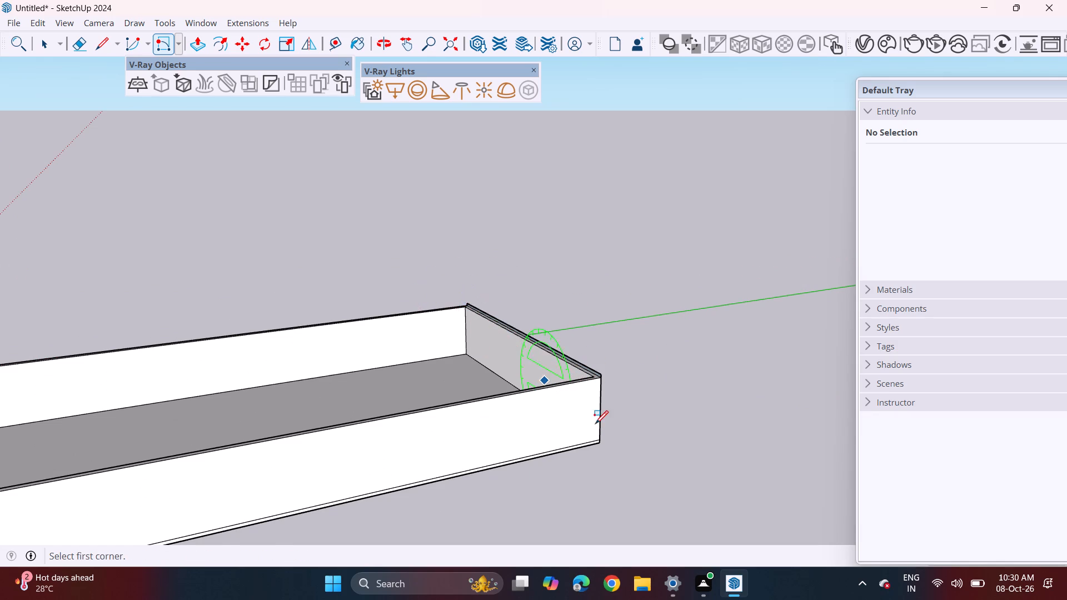
Extrude the 6" strip on the rear wall forward to the building's front face to form the roof slab.
scroll(601, 423, up, 4)
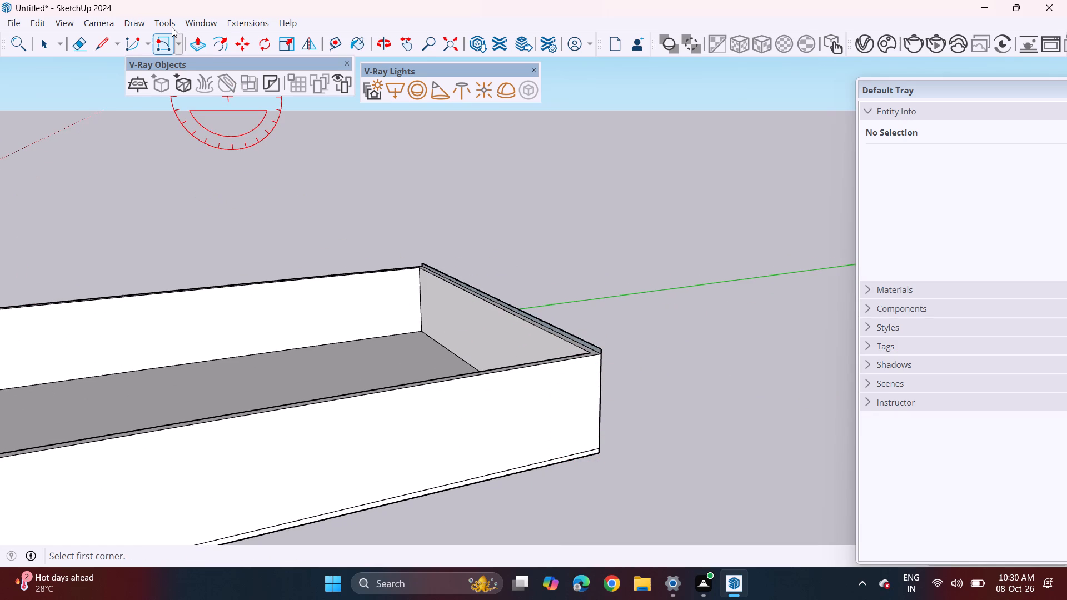
click(186, 47)
scroll(506, 312, up, 3)
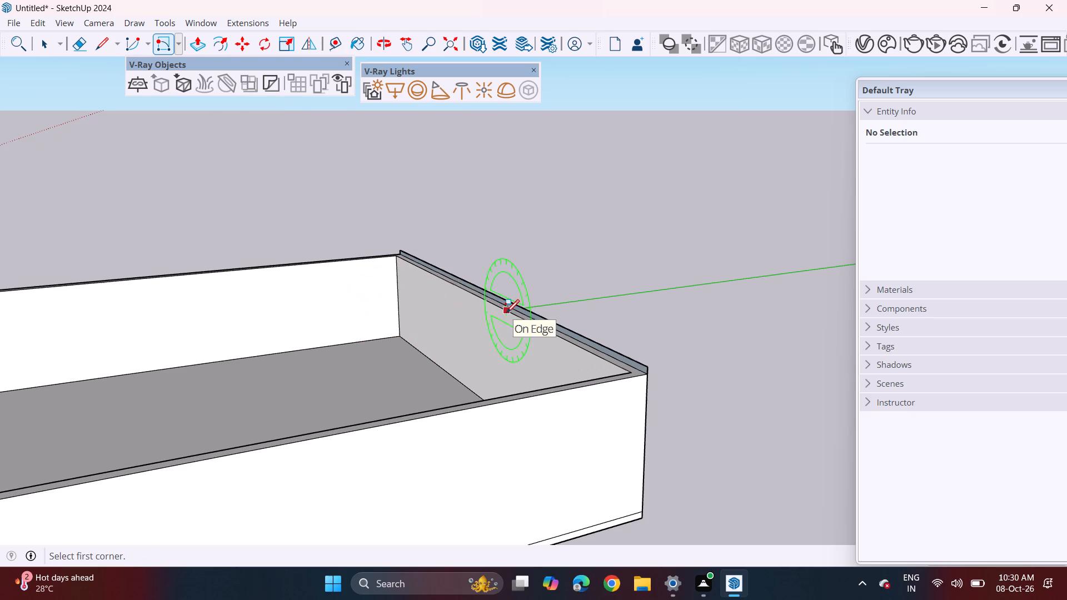
click(207, 48)
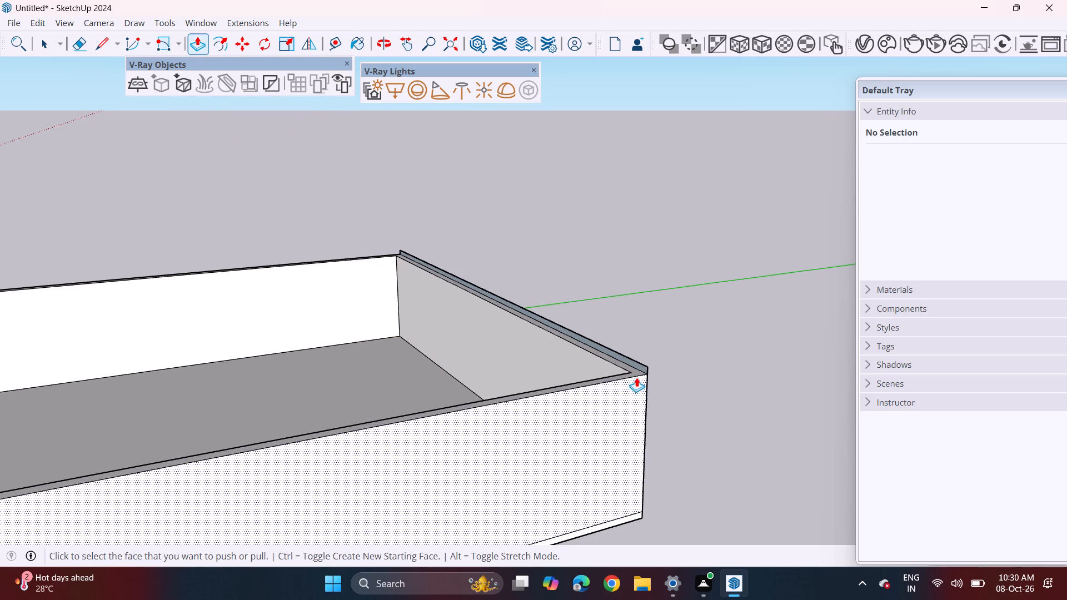
click(638, 369)
scroll(476, 418, down, 6)
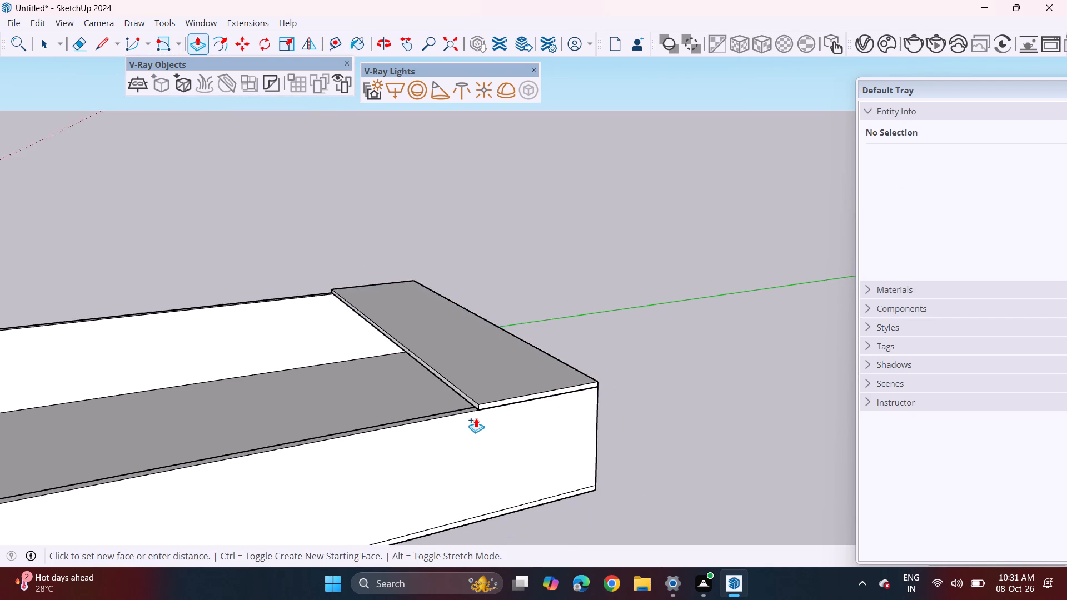
scroll(476, 418, down, 4)
shift+middle_drag(407, 419, 798, 279)
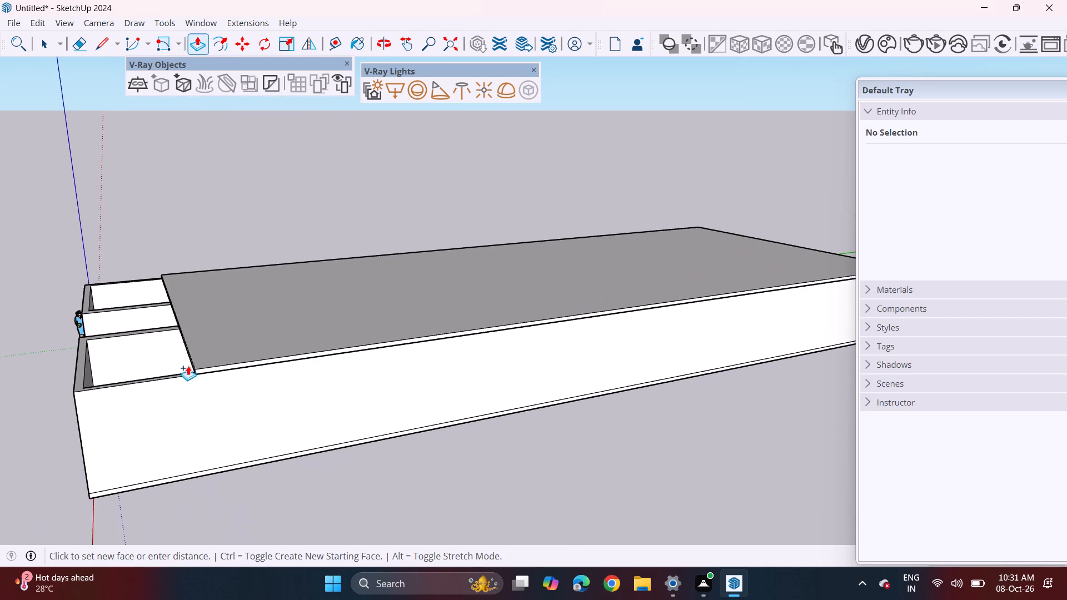
click(74, 403)
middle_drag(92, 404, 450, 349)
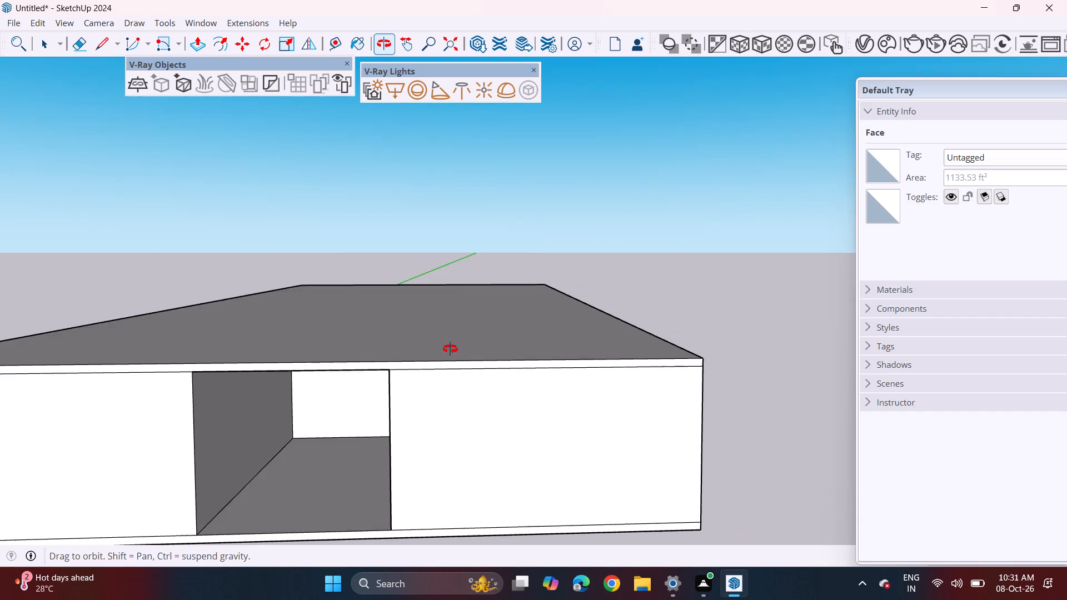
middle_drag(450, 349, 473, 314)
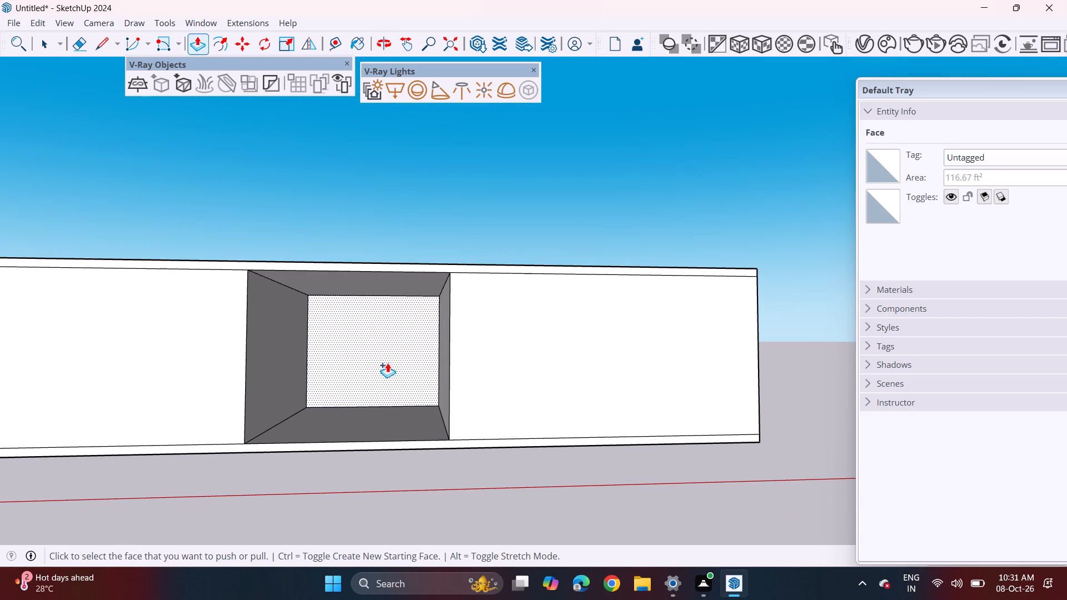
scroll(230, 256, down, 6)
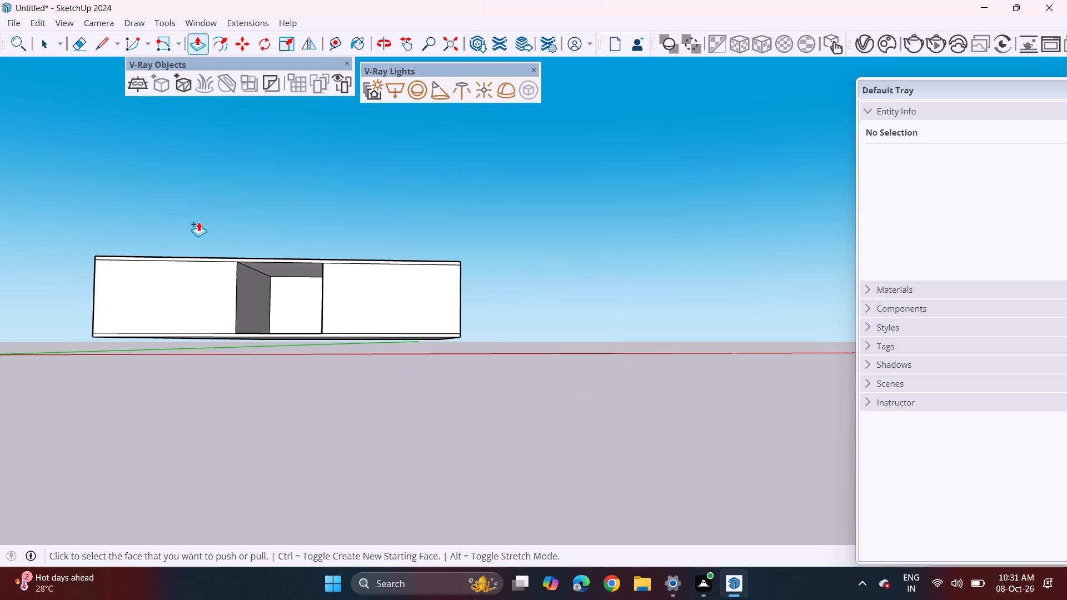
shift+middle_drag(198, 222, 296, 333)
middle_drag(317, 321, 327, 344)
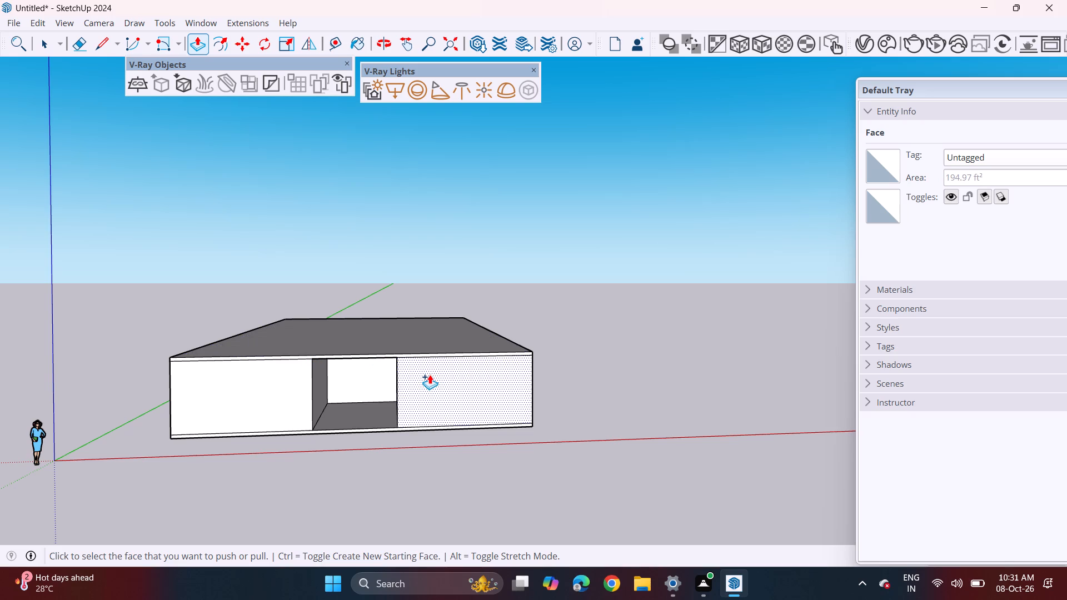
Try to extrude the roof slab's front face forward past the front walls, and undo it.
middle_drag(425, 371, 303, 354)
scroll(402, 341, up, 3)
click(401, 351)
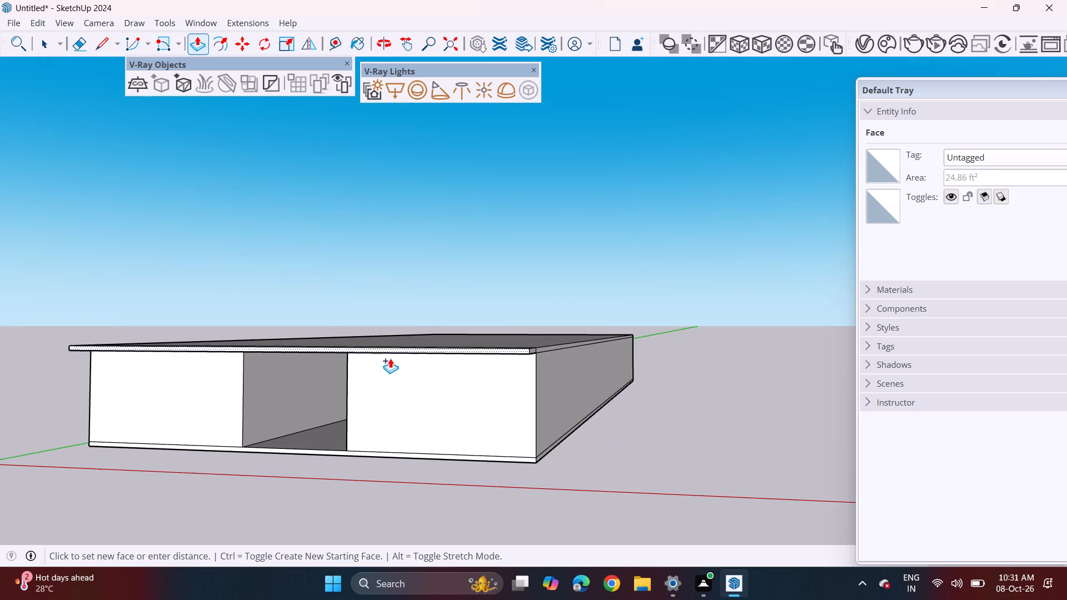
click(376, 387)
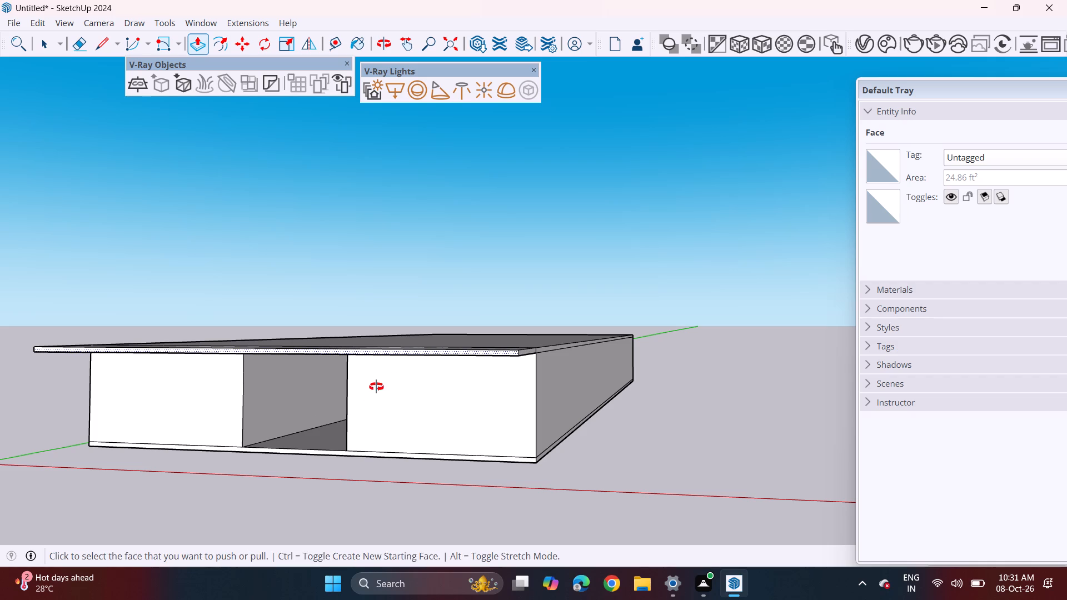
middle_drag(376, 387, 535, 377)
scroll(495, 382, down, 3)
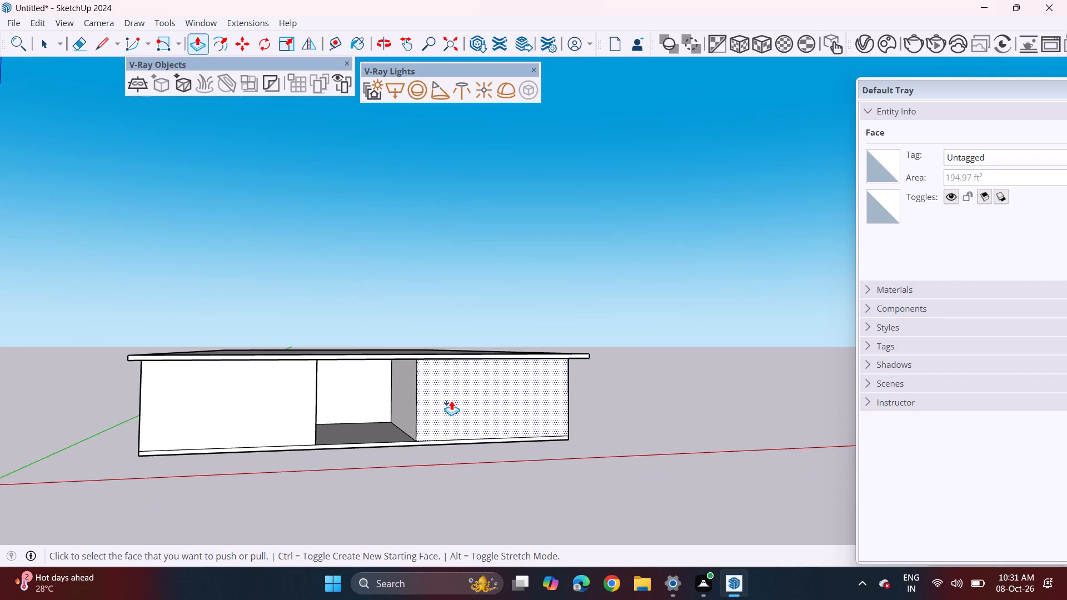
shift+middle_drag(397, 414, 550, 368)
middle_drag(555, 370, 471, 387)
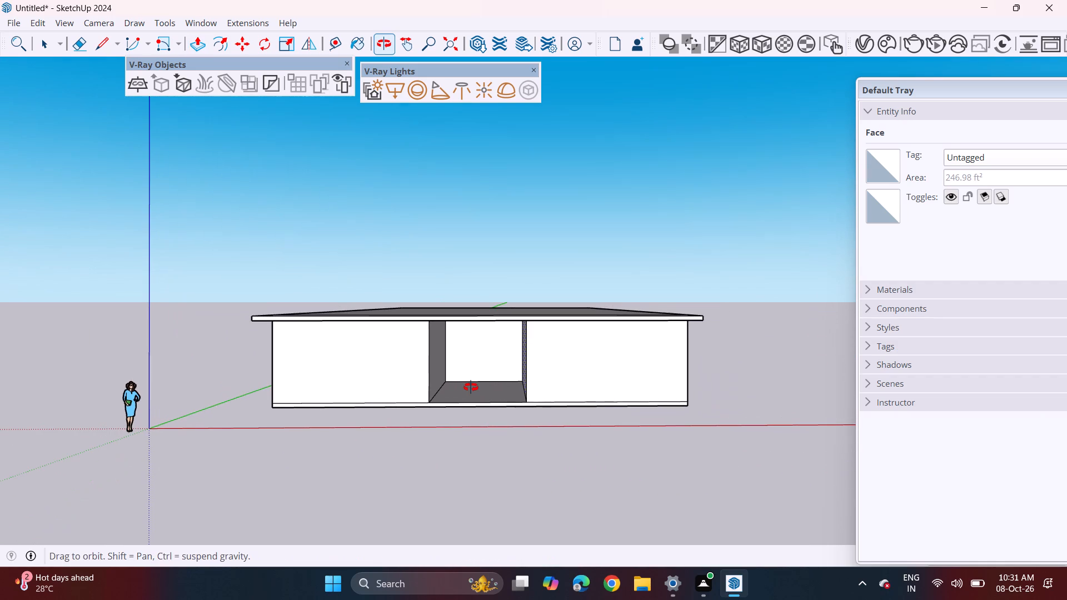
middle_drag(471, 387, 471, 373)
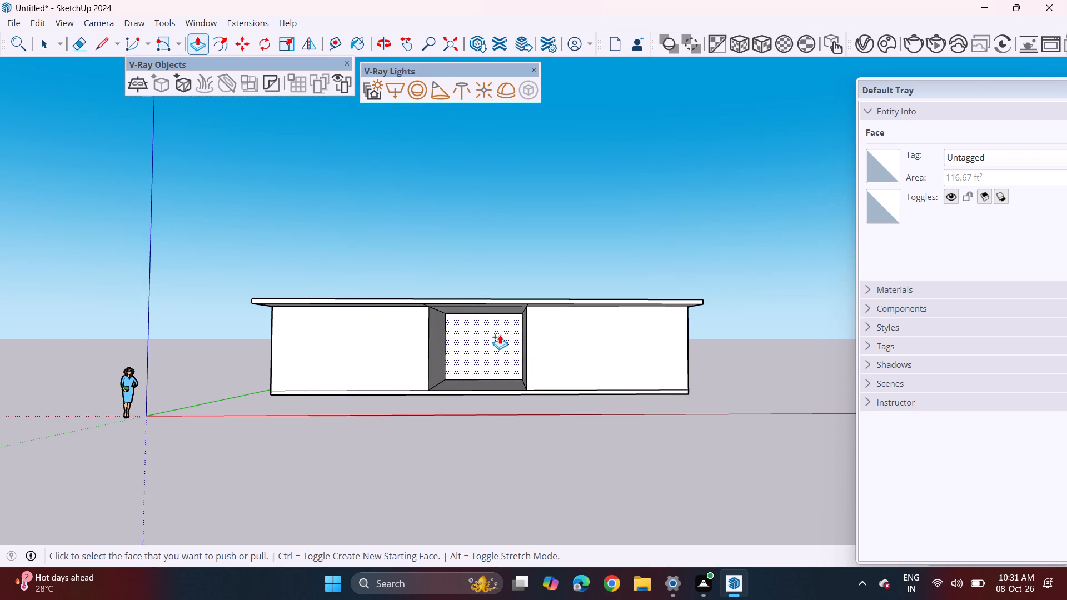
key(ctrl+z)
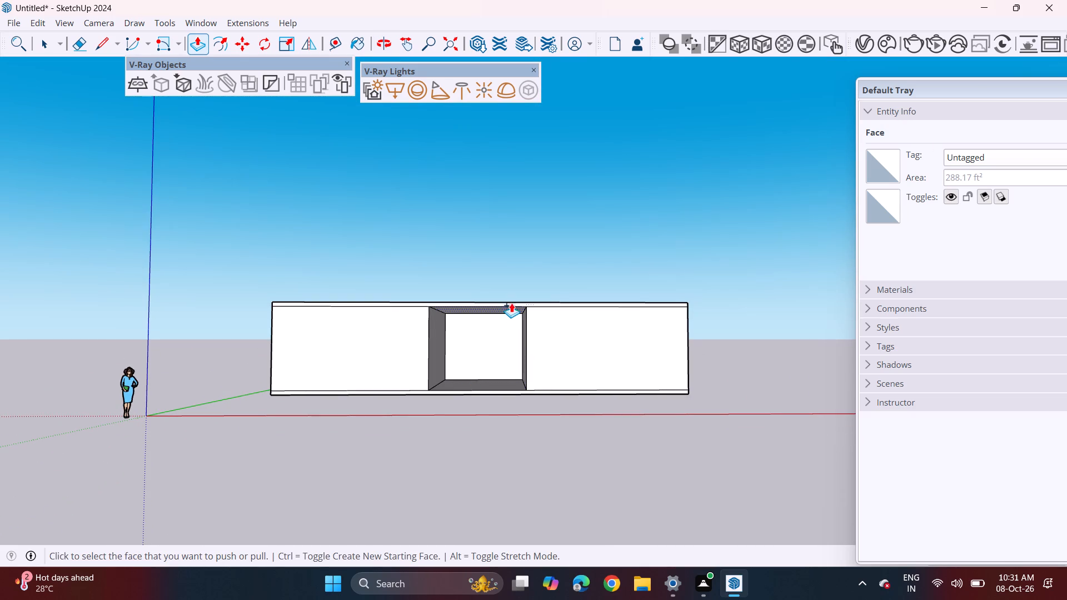
Extrude the roof slab's front face forward again to form an overhang beyond the front walls.
double_click(511, 301)
click(506, 302)
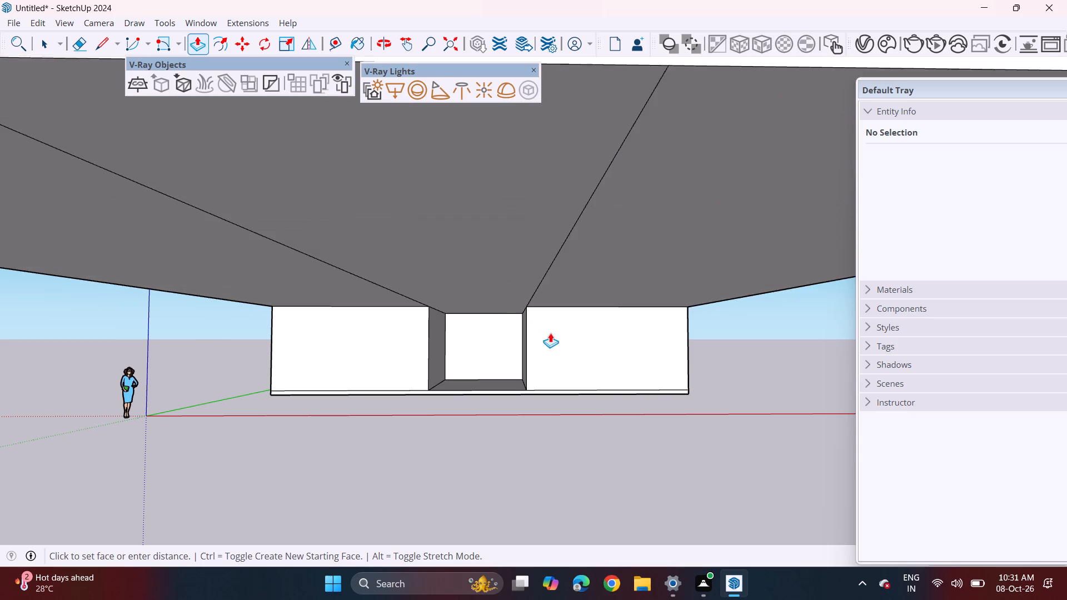
middle_drag(549, 333, 397, 346)
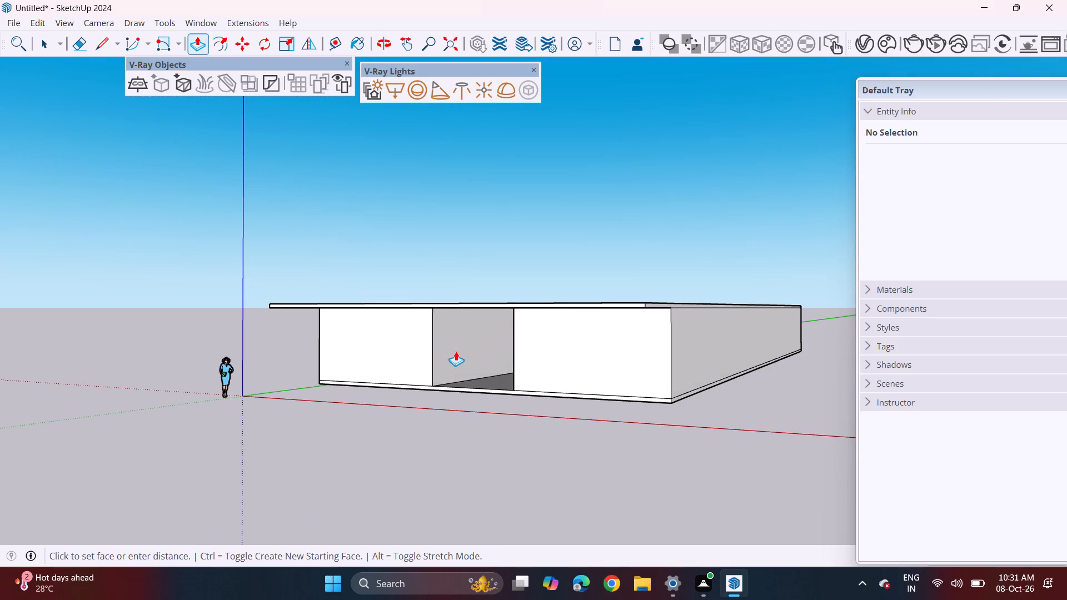
click(413, 359)
Push the roof slab's front face back to shorten the overhang over the front walls.
middle_drag(441, 343, 547, 254)
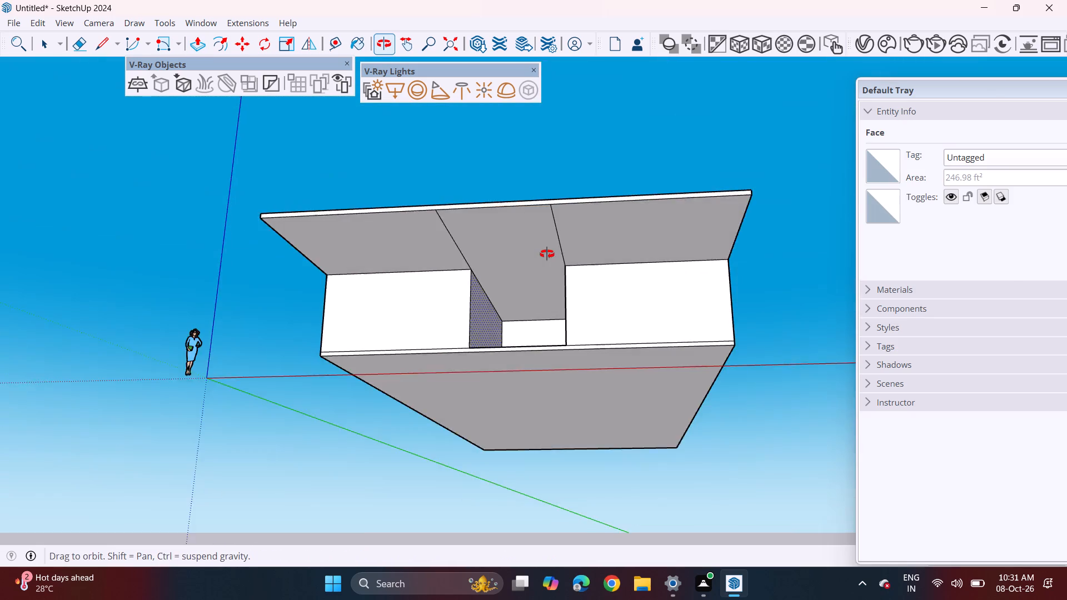
middle_drag(547, 254, 491, 294)
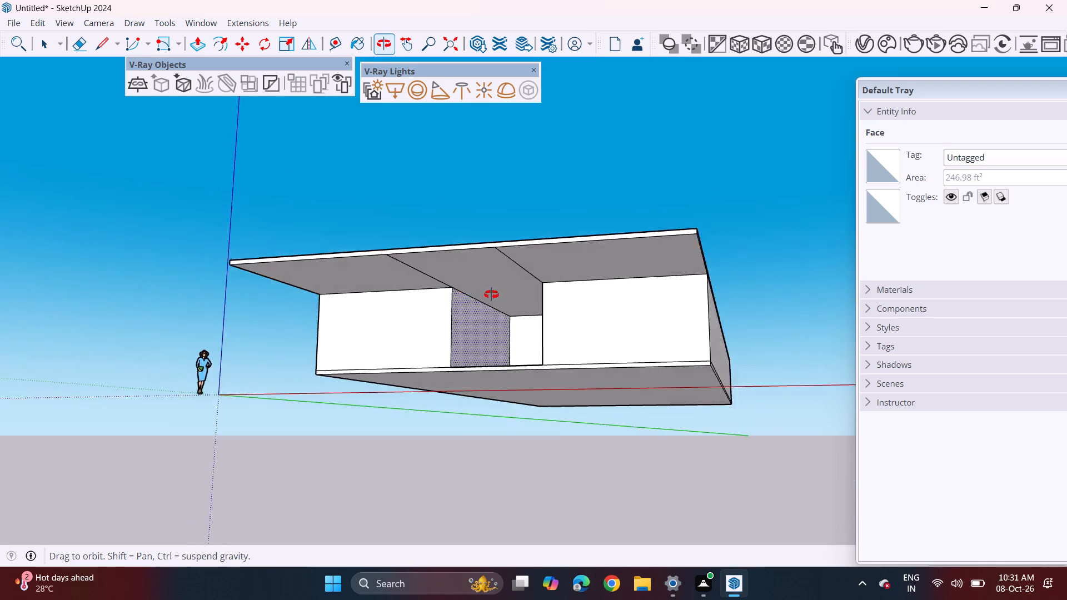
middle_drag(491, 294, 286, 341)
scroll(355, 302, up, 2)
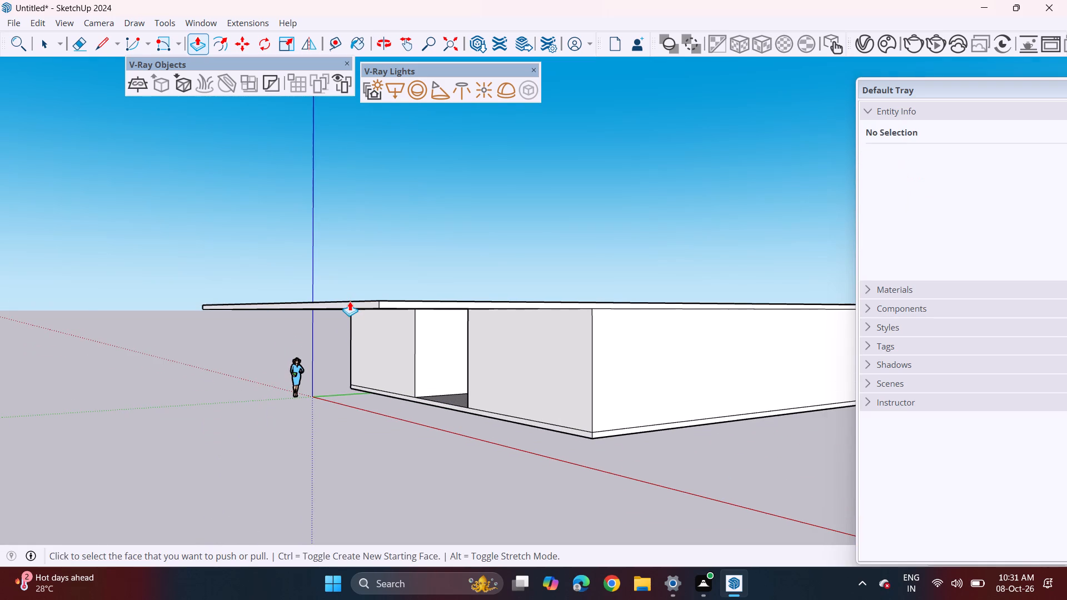
click(348, 305)
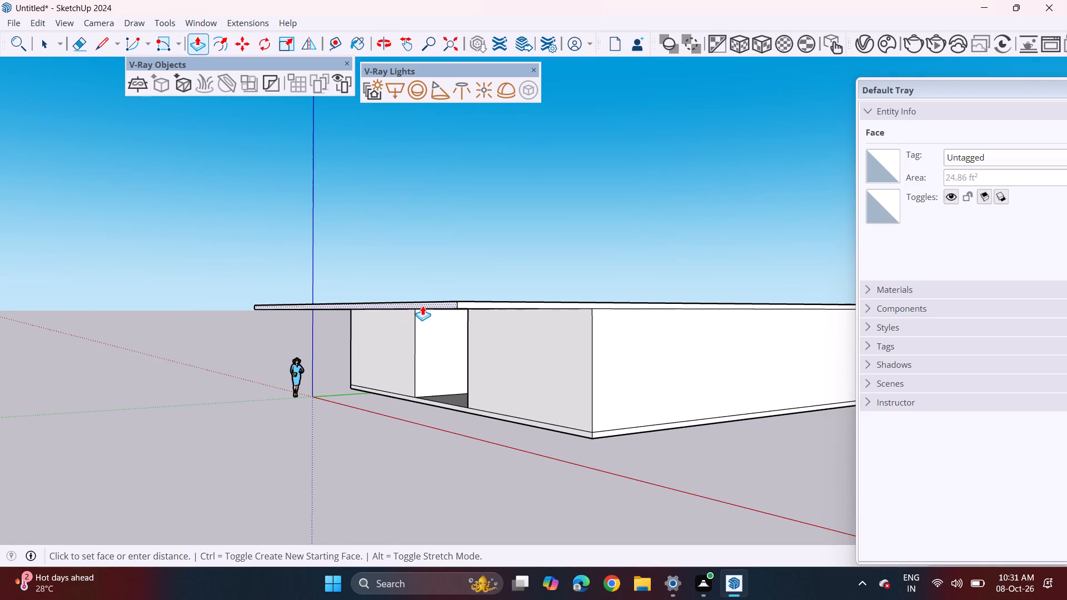
click(422, 306)
Offset the outline of the roof slab's top face inward to leave a narrow border along all edges.
middle_drag(423, 382, 620, 385)
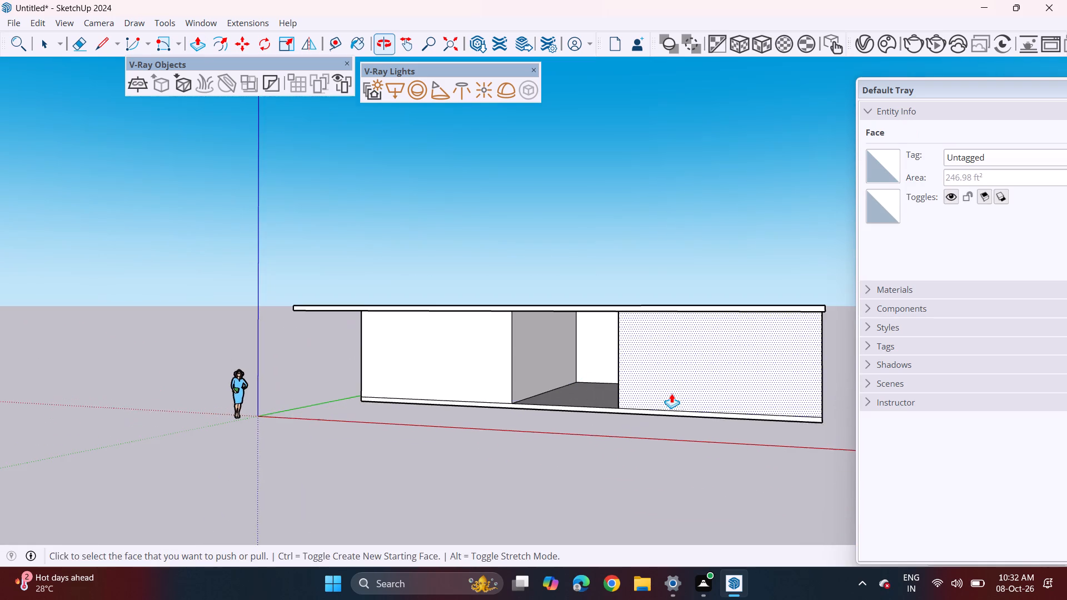
scroll(662, 396, down, 2)
shift+middle_drag(662, 396, 398, 414)
middle_drag(332, 403, 500, 399)
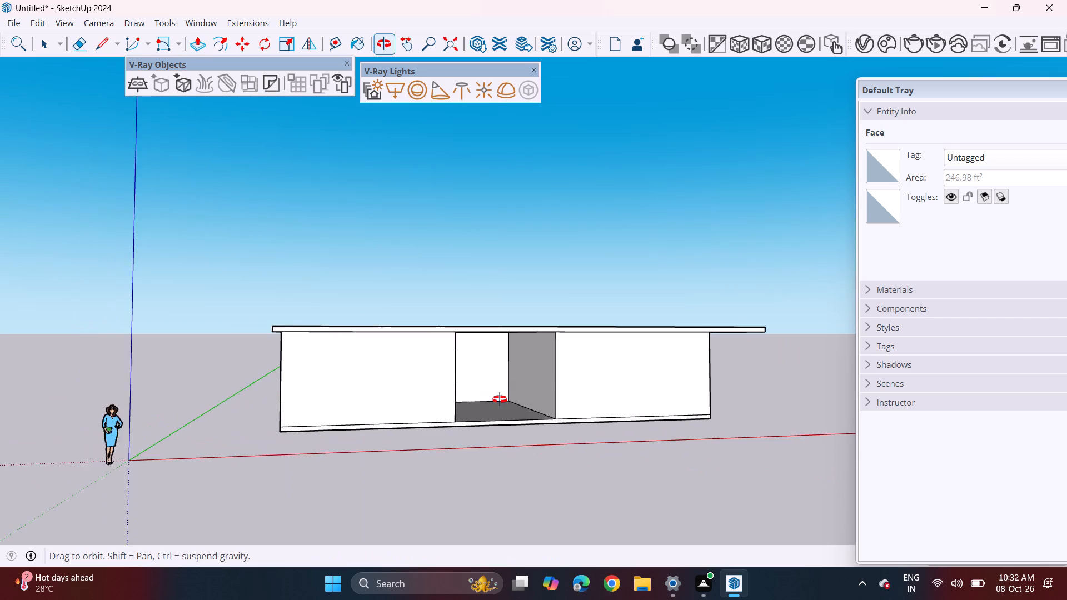
middle_drag(500, 399, 454, 402)
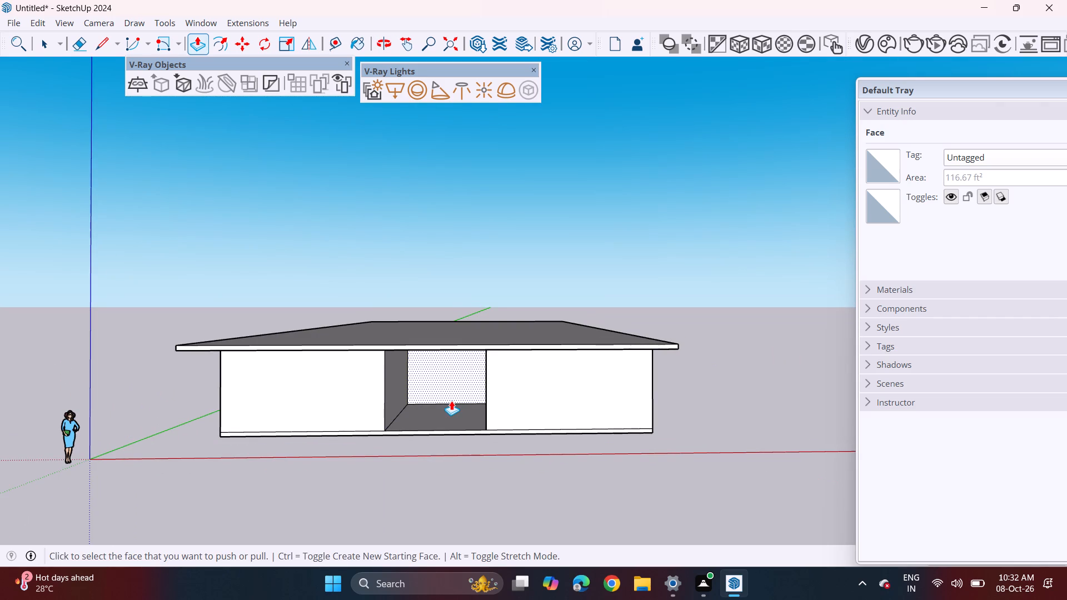
middle_drag(396, 352, 386, 446)
click(228, 46)
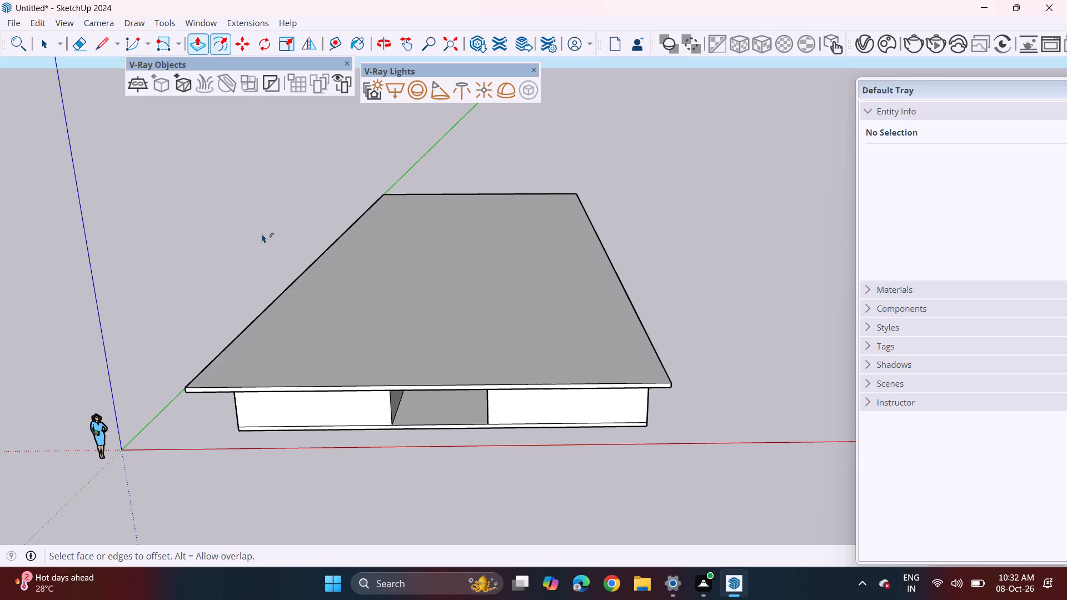
click(258, 332)
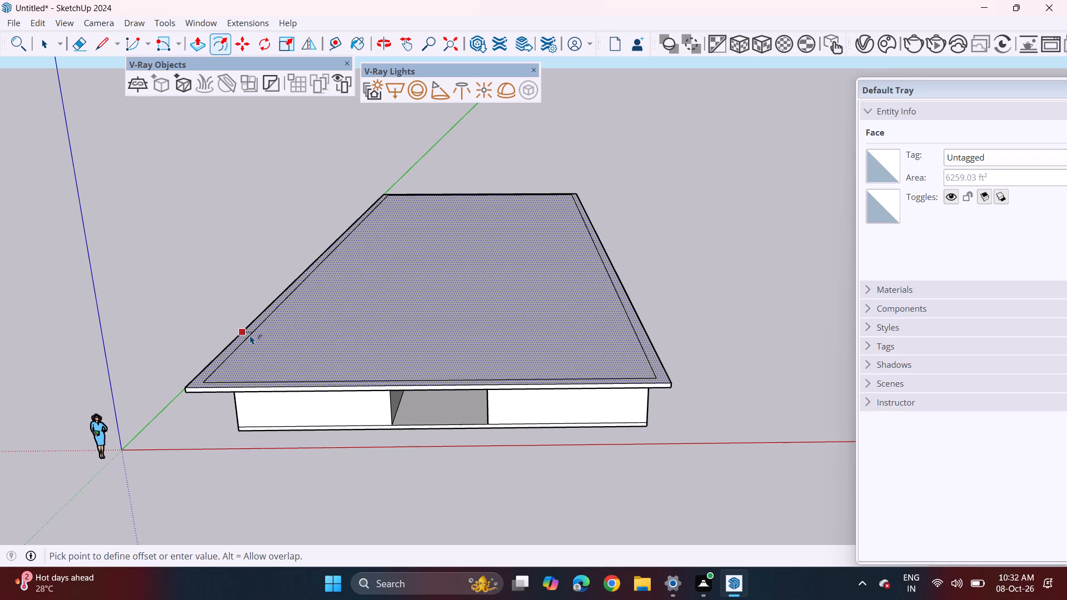
click(250, 335)
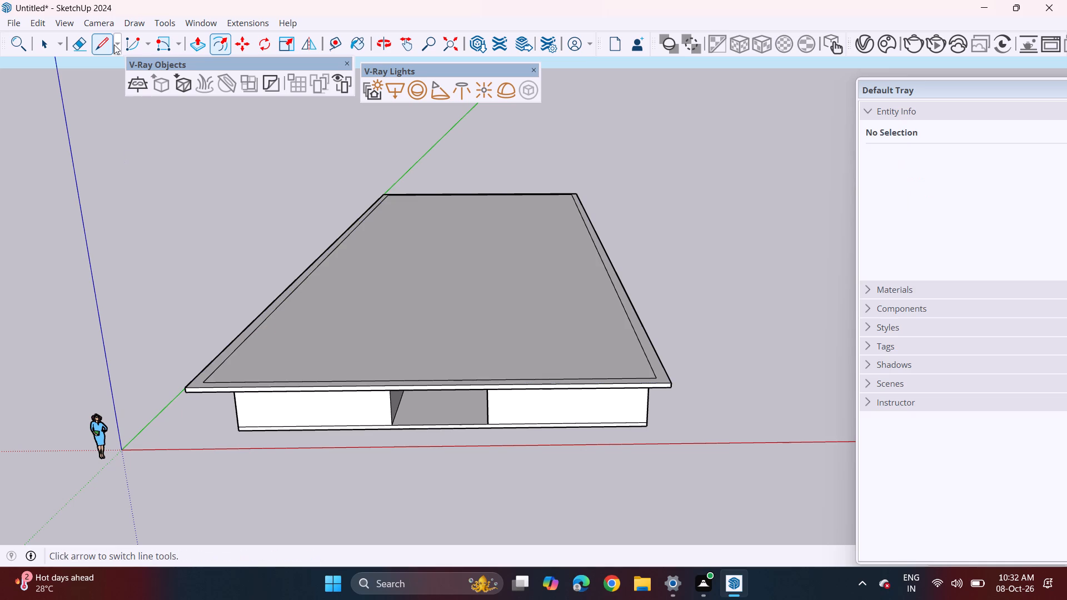
Draw two closely spaced parallel lines across the roof's inner outline near the front, from one side edge to the other.
click(106, 48)
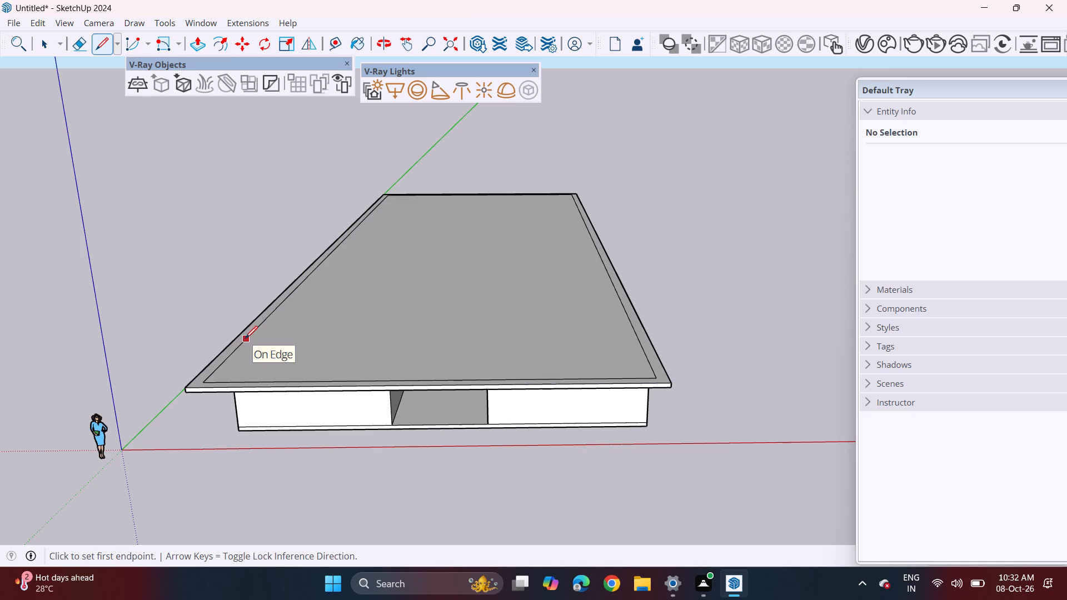
click(245, 338)
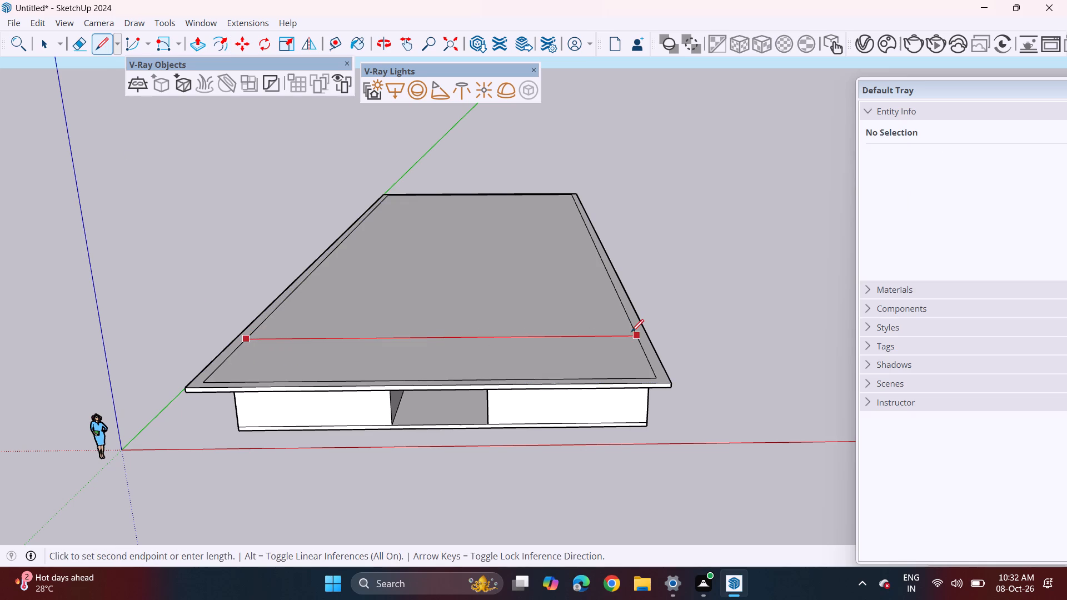
click(633, 333)
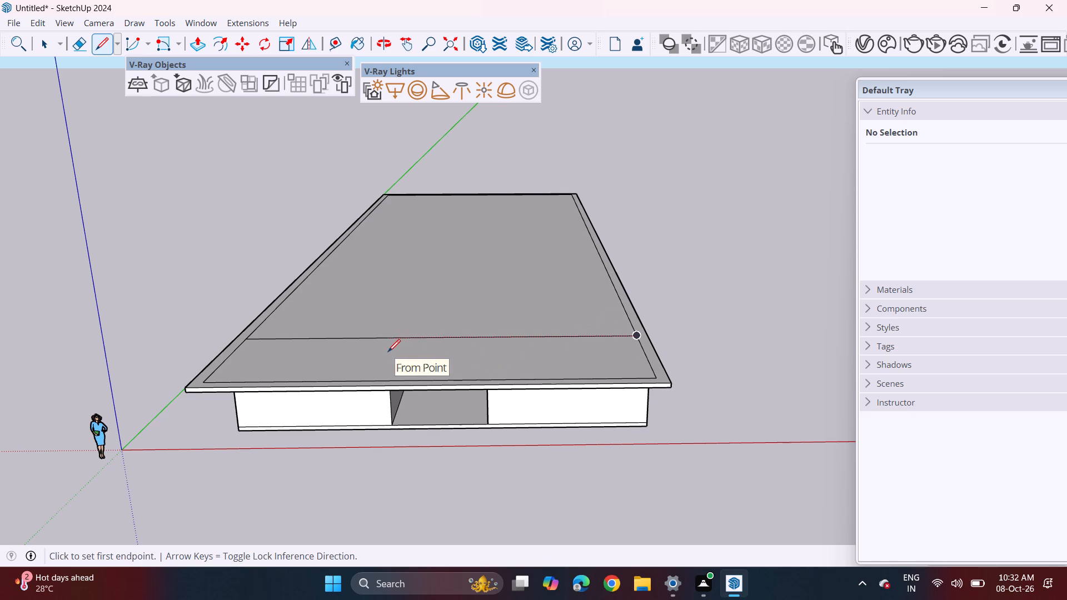
middle_drag(336, 335, 336, 223)
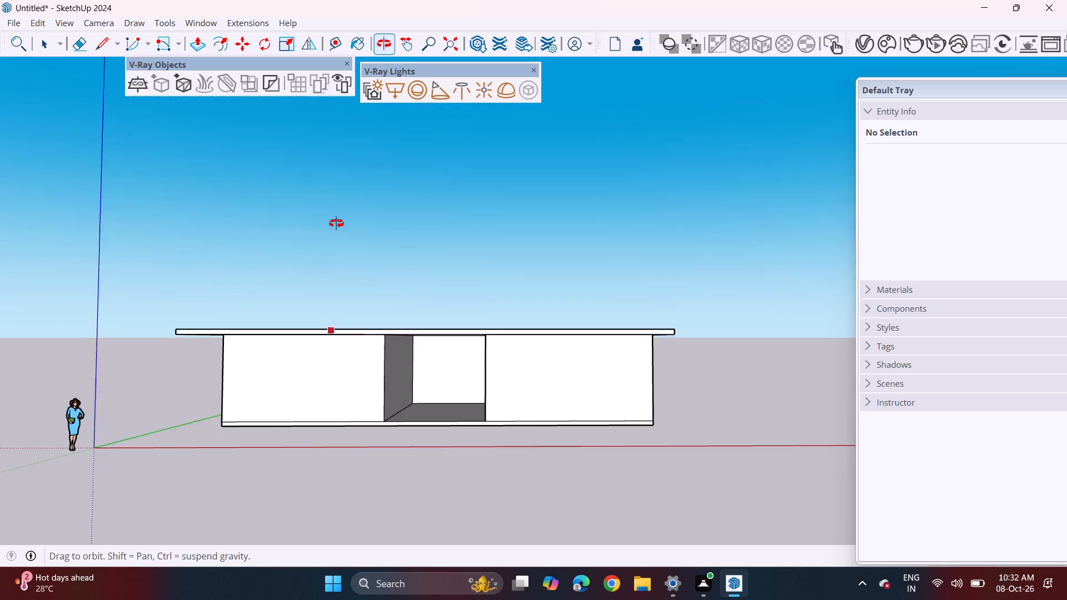
middle_drag(336, 223, 311, 261)
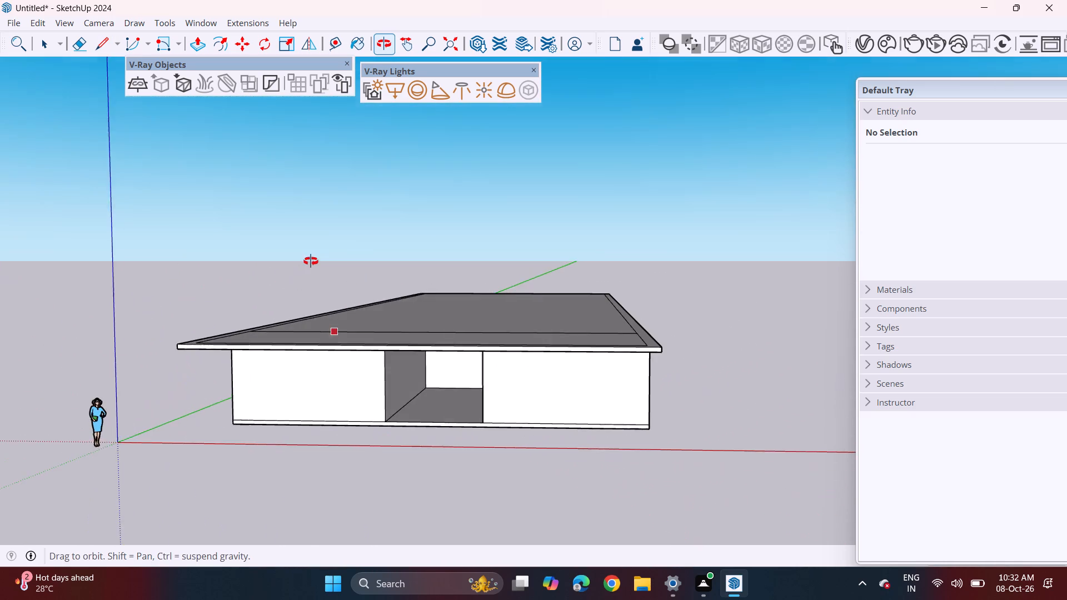
middle_drag(311, 261, 355, 300)
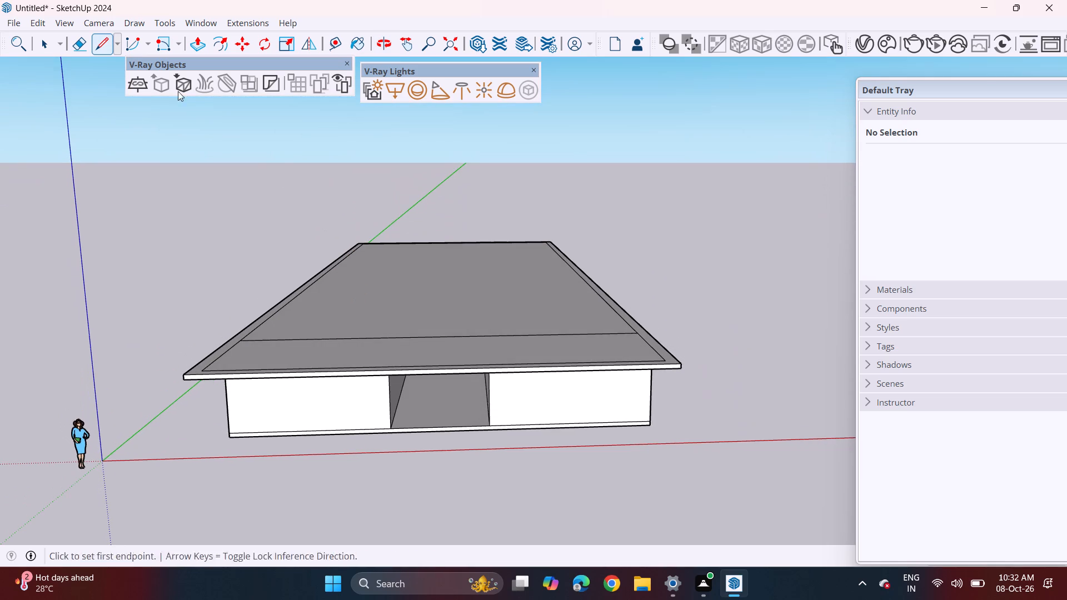
click(222, 42)
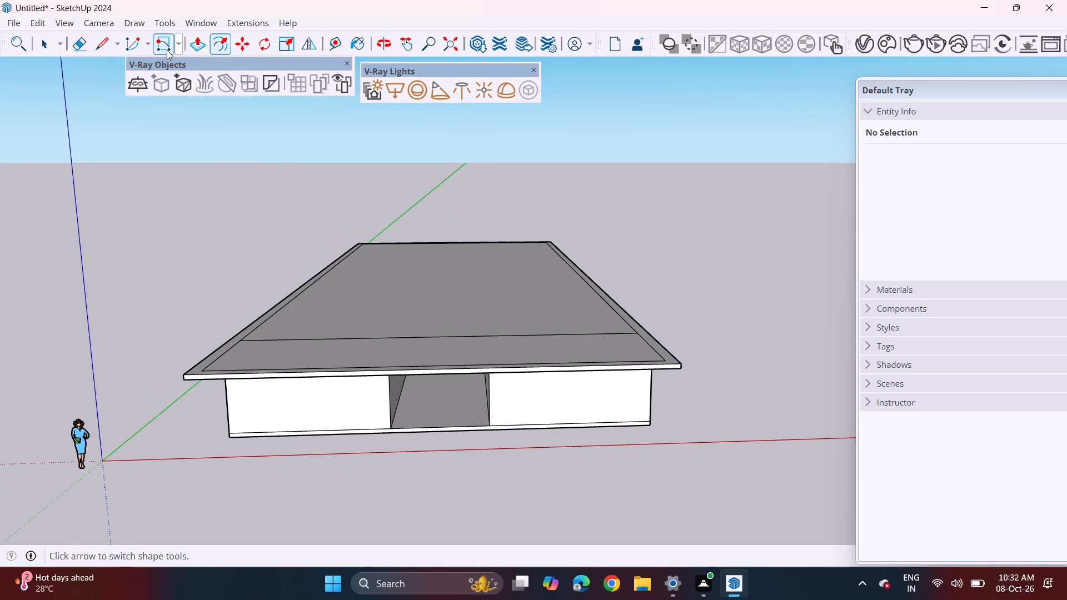
click(108, 49)
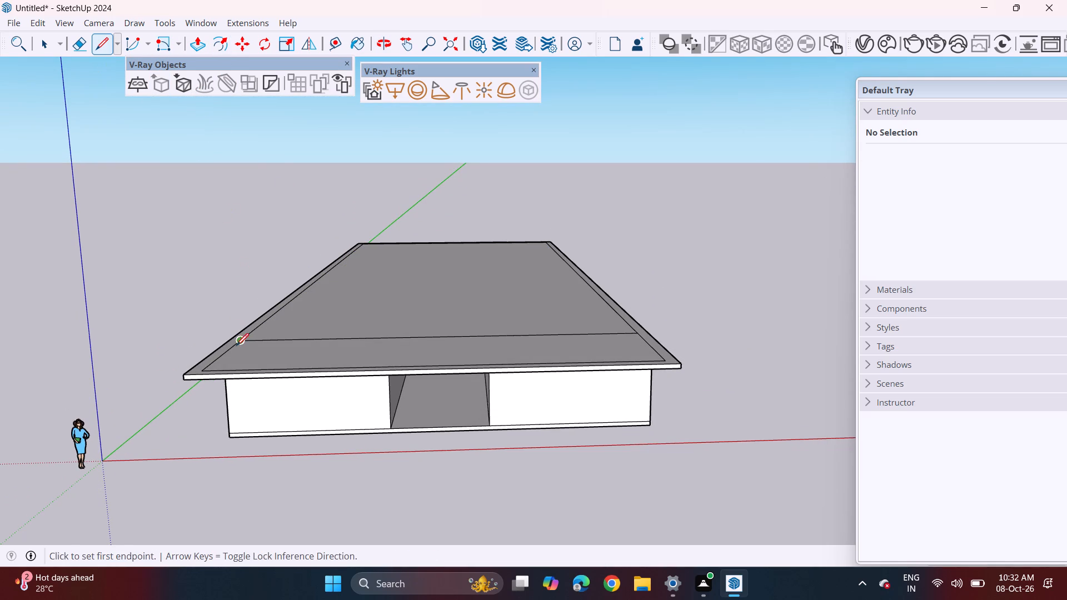
click(233, 344)
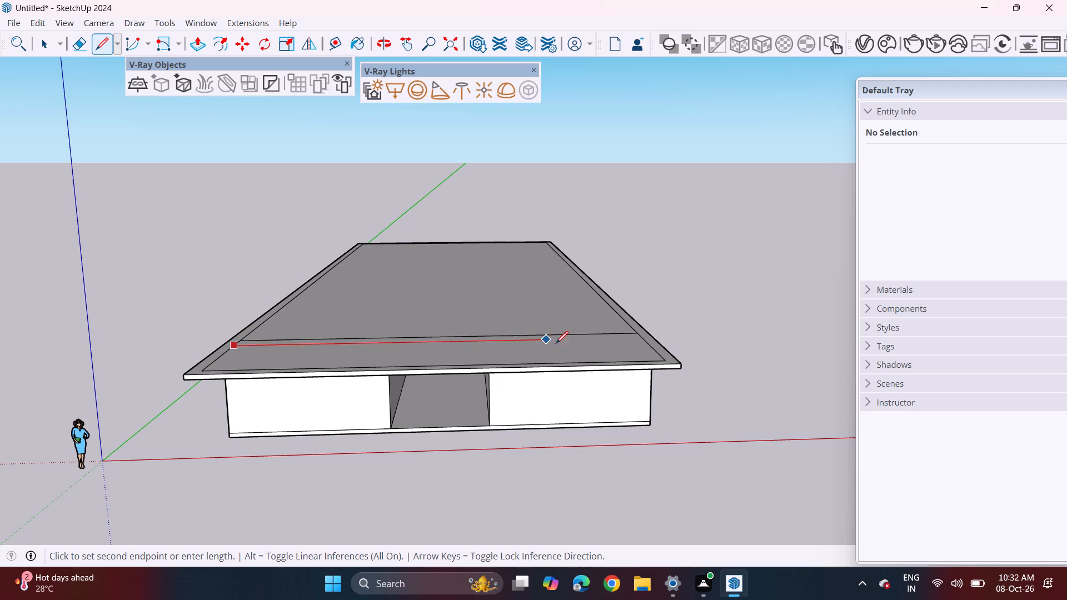
click(644, 344)
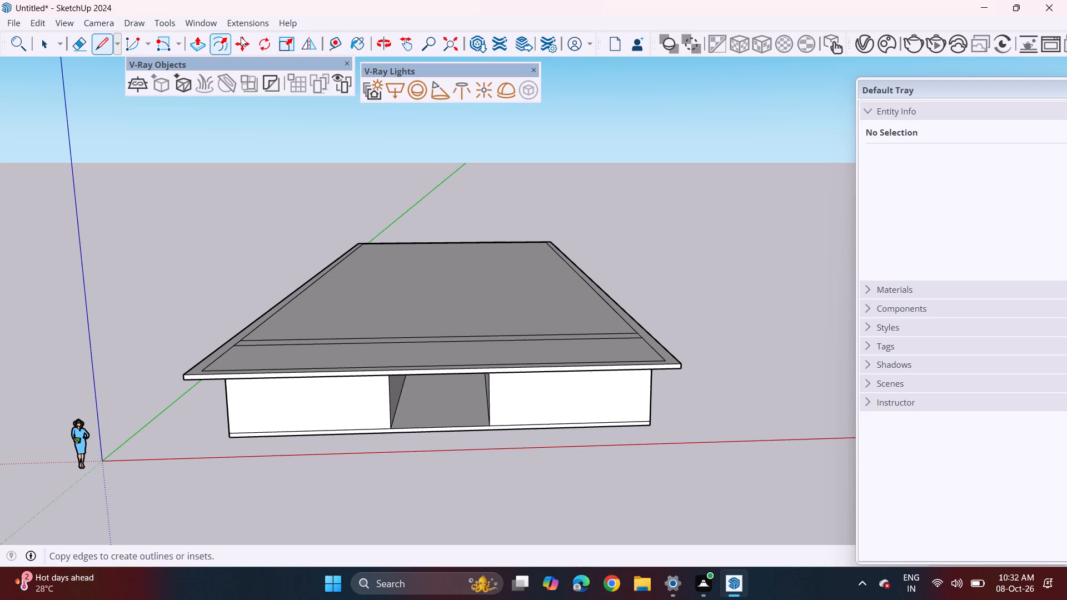
Erase the short inner-outline segments between the two parallel lines at both ends to join the cross band with the border.
click(80, 49)
scroll(651, 382, up, 3)
scroll(628, 307, up, 7)
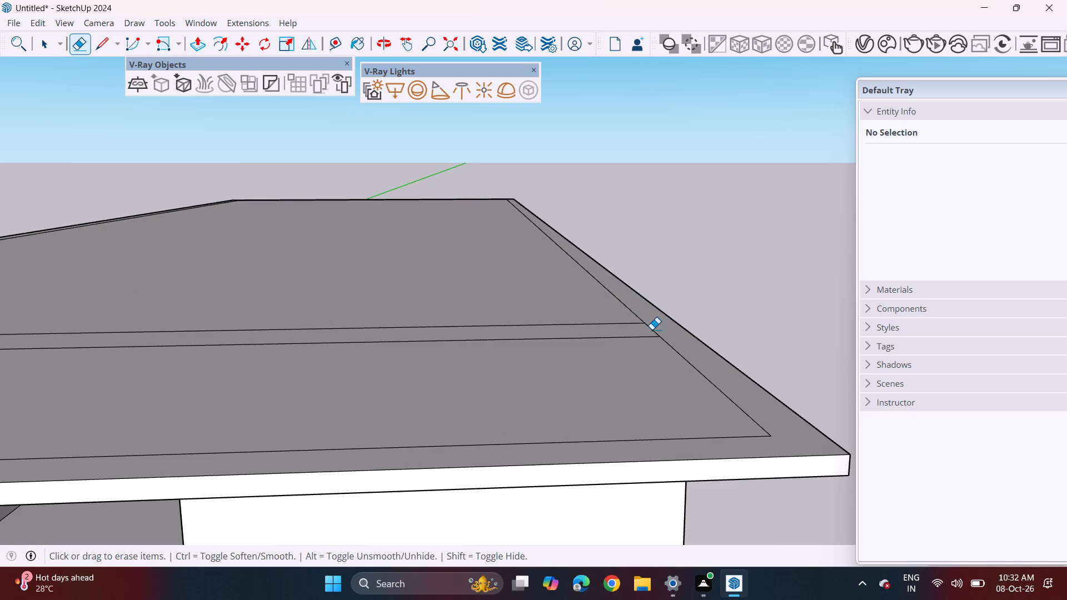
click(652, 329)
scroll(551, 340, down, 12)
scroll(129, 323, up, 4)
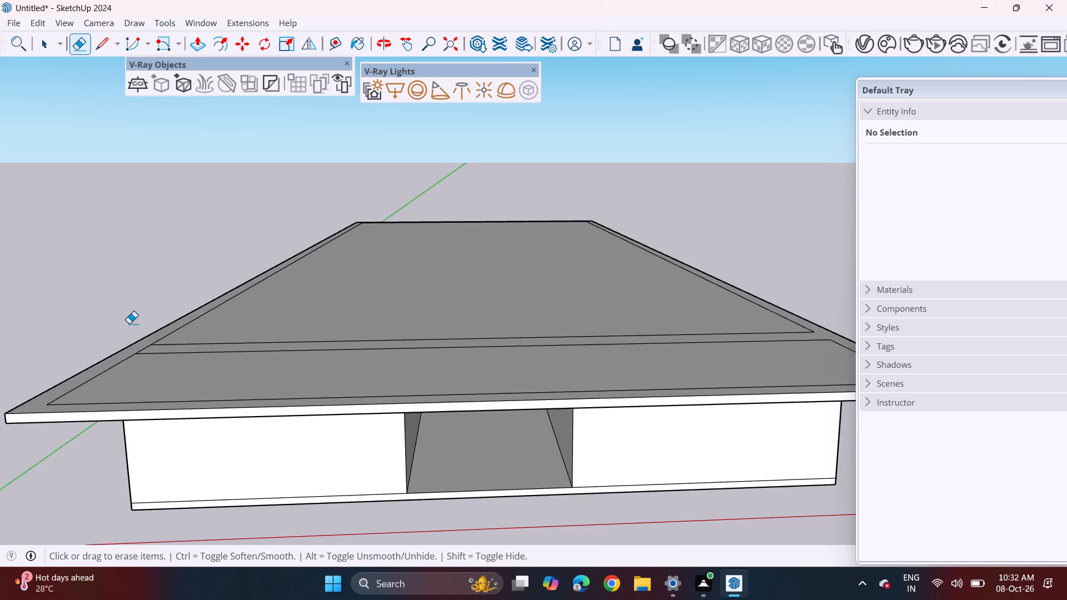
scroll(129, 323, up, 3)
click(156, 366)
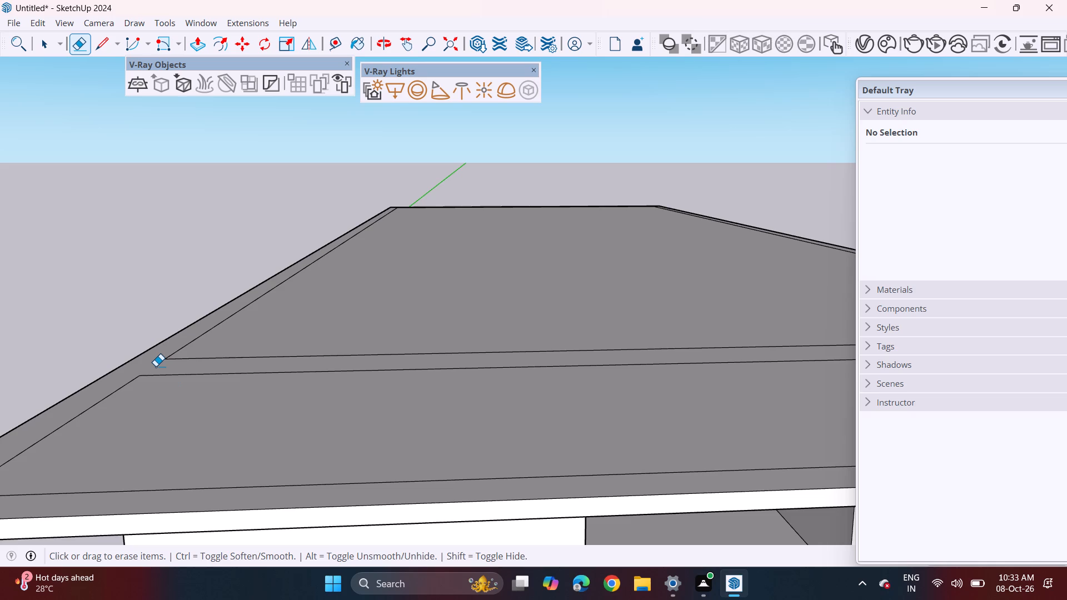
scroll(156, 366, down, 10)
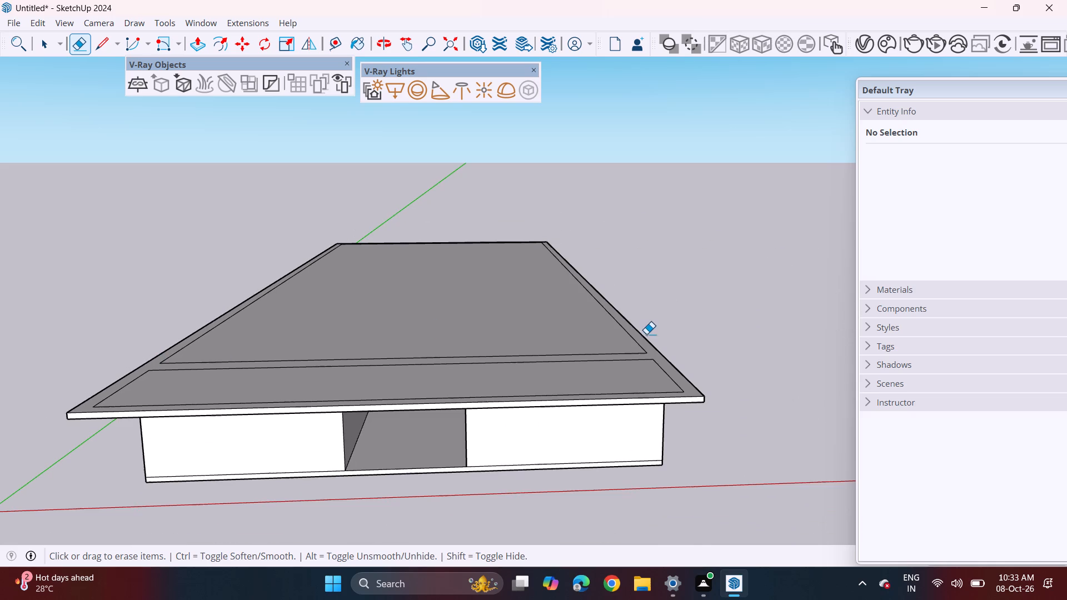
Draw short lines extending both ends of the front parallel line out to the roof slab's outer side edges.
click(106, 48)
scroll(672, 356, up, 3)
click(647, 363)
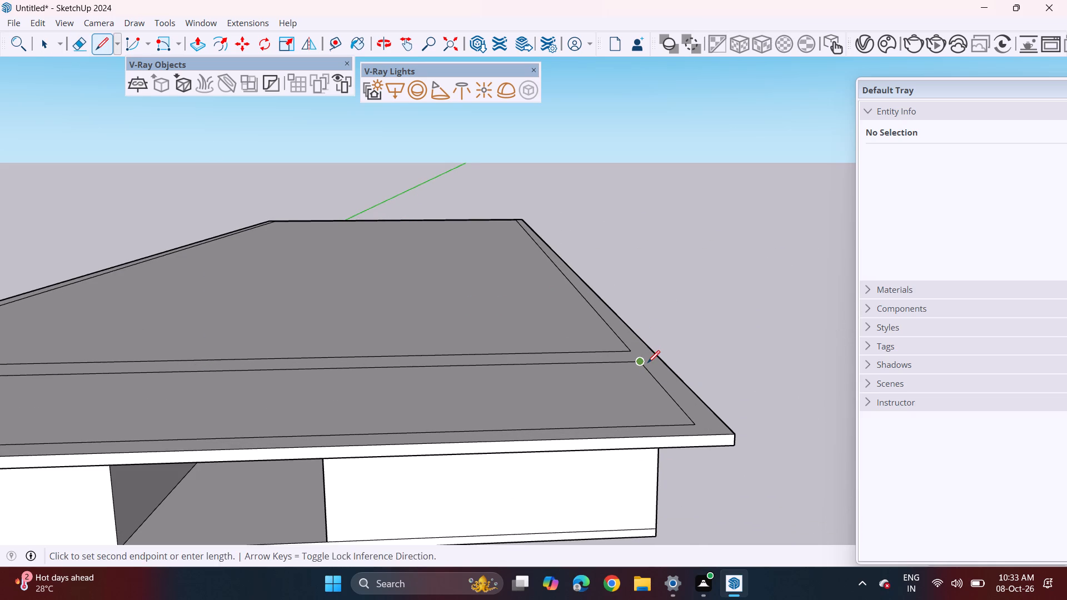
click(666, 369)
scroll(513, 392, down, 6)
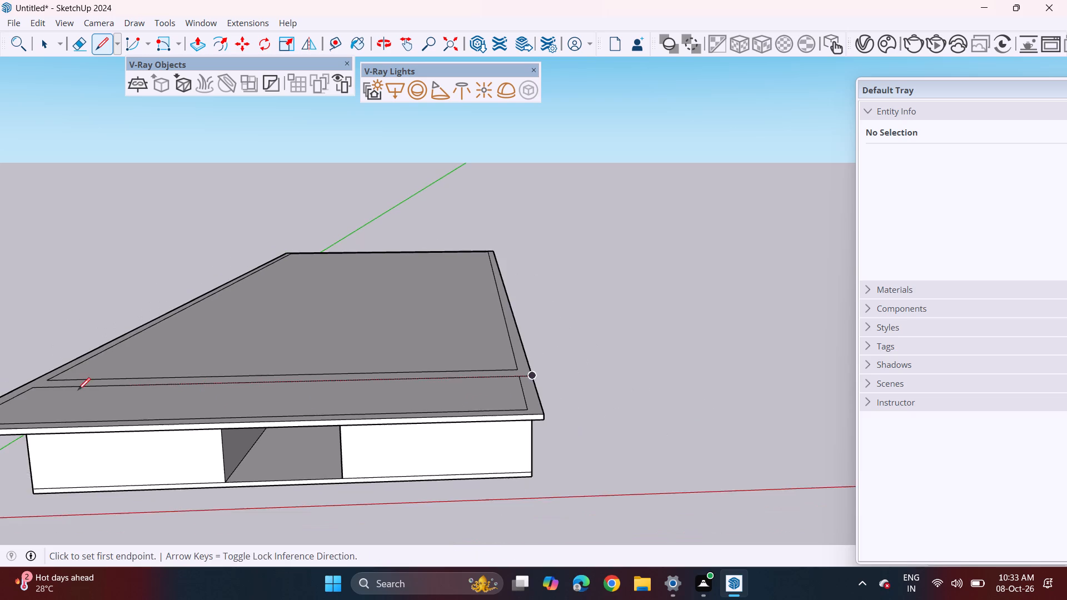
scroll(78, 390, down, 3)
shift+middle_drag(33, 386, 266, 389)
scroll(269, 388, up, 8)
click(260, 404)
click(237, 400)
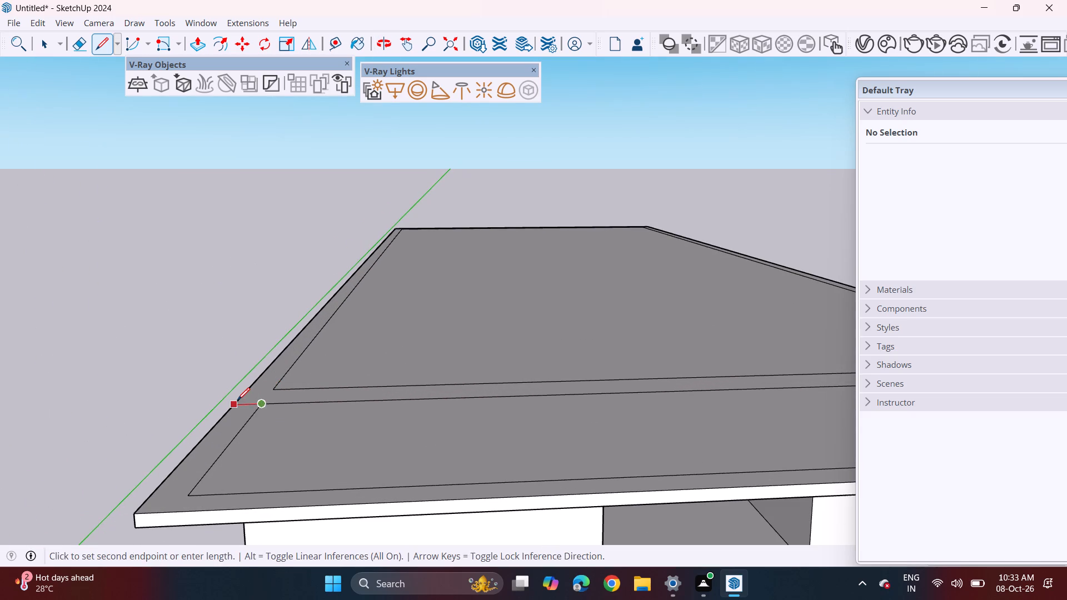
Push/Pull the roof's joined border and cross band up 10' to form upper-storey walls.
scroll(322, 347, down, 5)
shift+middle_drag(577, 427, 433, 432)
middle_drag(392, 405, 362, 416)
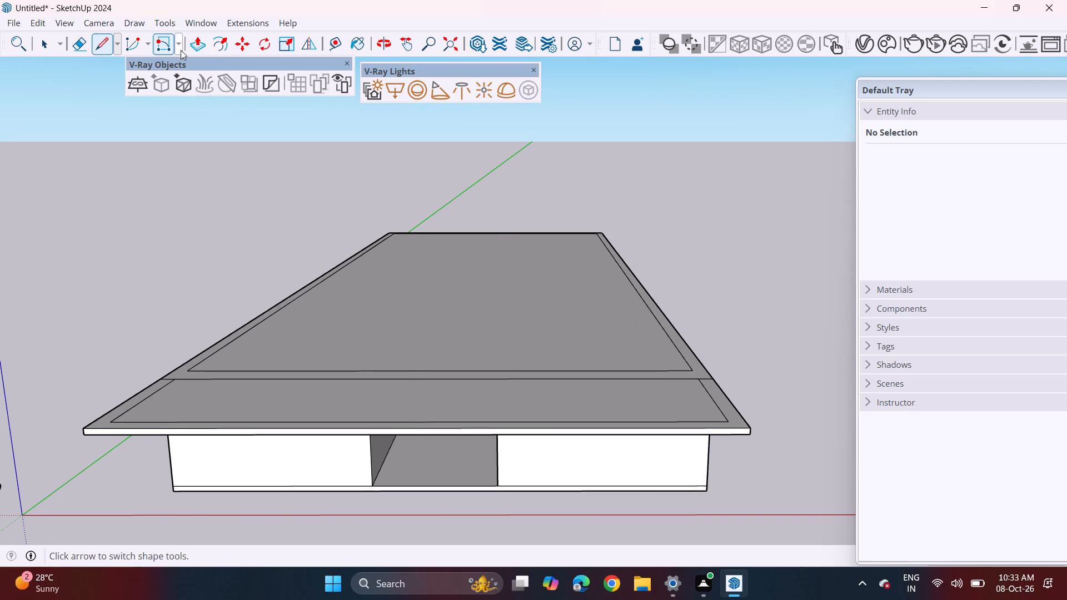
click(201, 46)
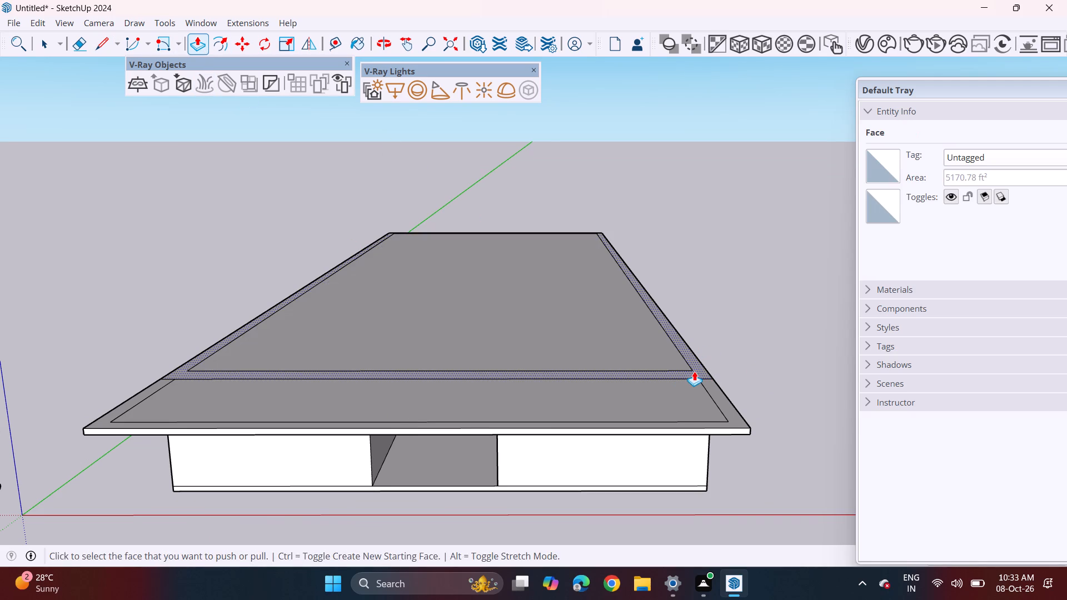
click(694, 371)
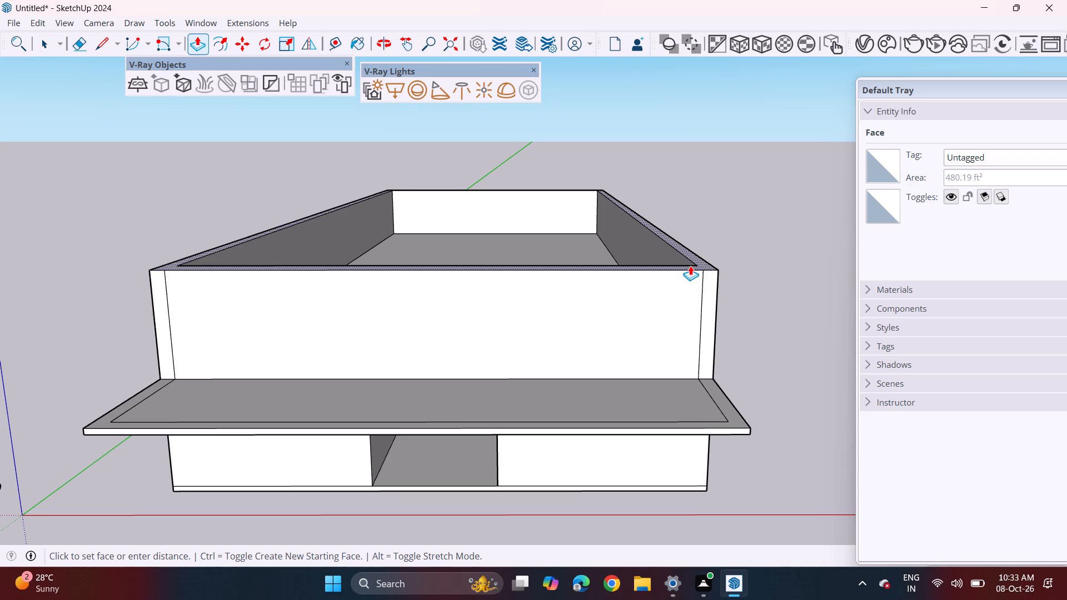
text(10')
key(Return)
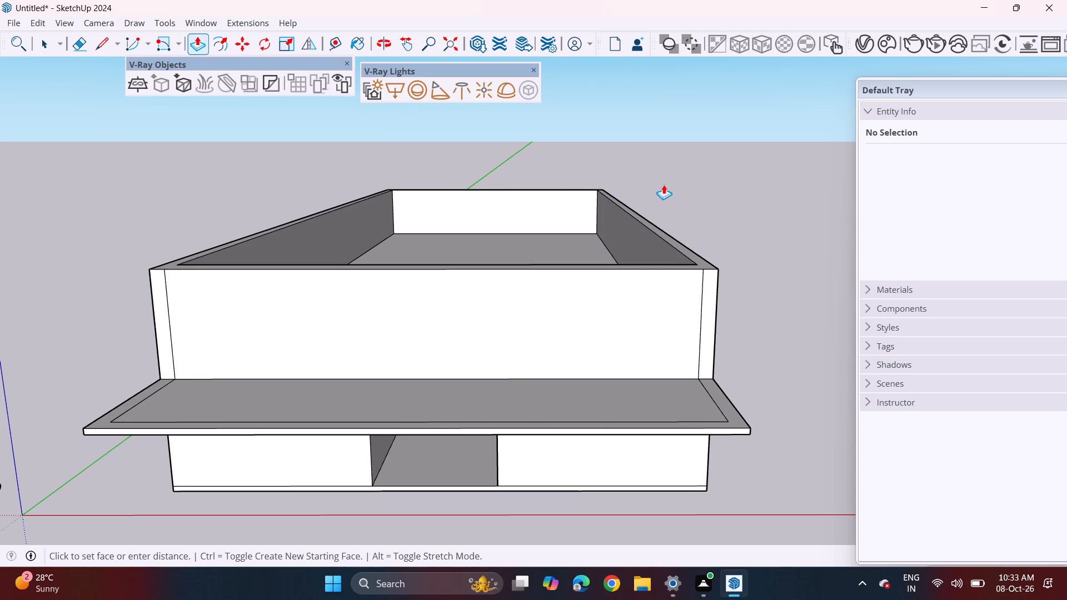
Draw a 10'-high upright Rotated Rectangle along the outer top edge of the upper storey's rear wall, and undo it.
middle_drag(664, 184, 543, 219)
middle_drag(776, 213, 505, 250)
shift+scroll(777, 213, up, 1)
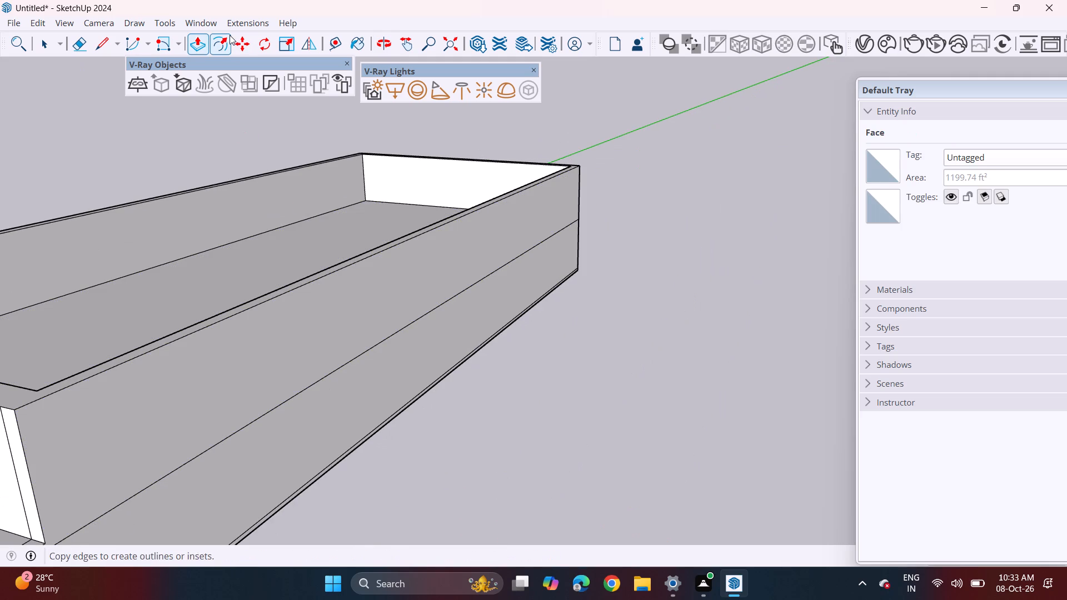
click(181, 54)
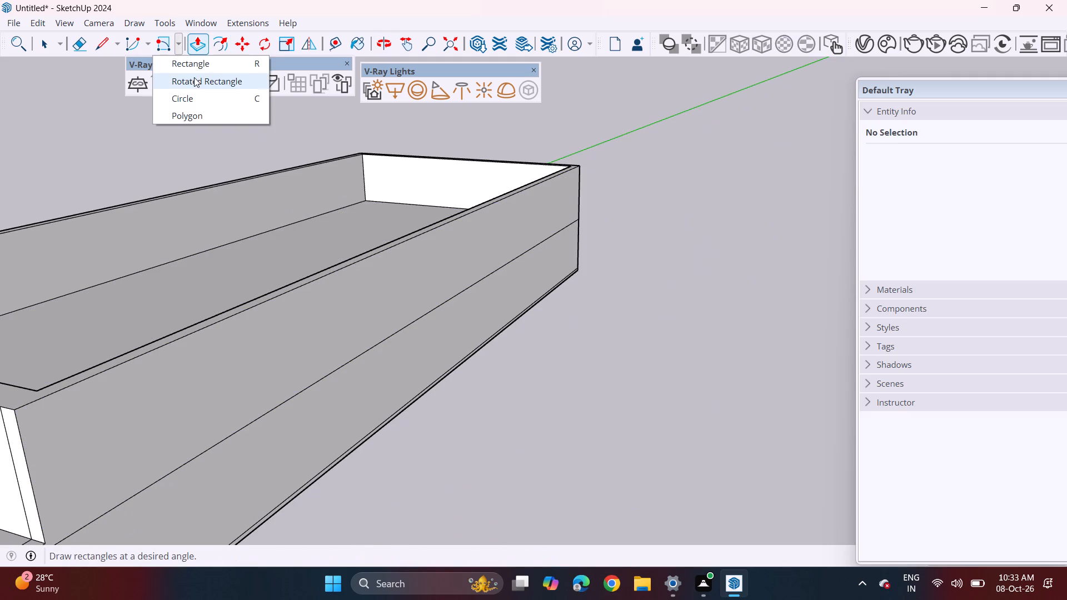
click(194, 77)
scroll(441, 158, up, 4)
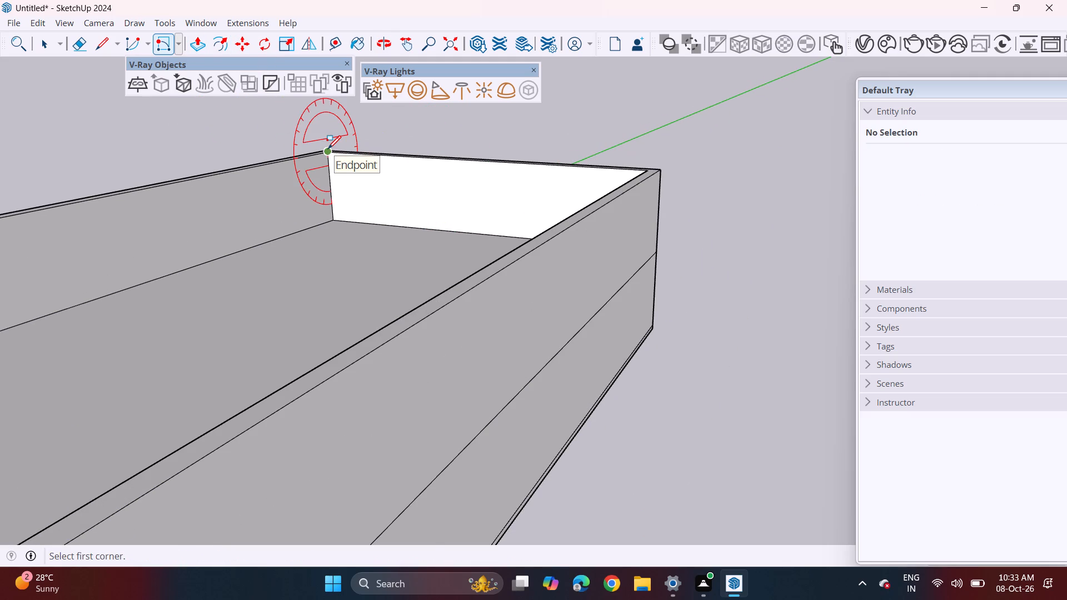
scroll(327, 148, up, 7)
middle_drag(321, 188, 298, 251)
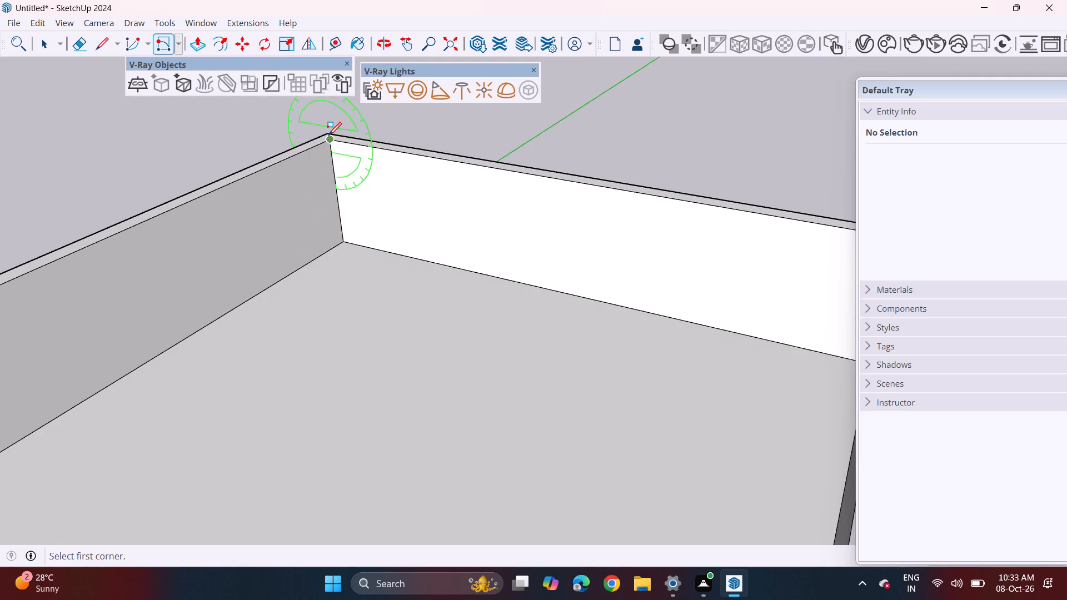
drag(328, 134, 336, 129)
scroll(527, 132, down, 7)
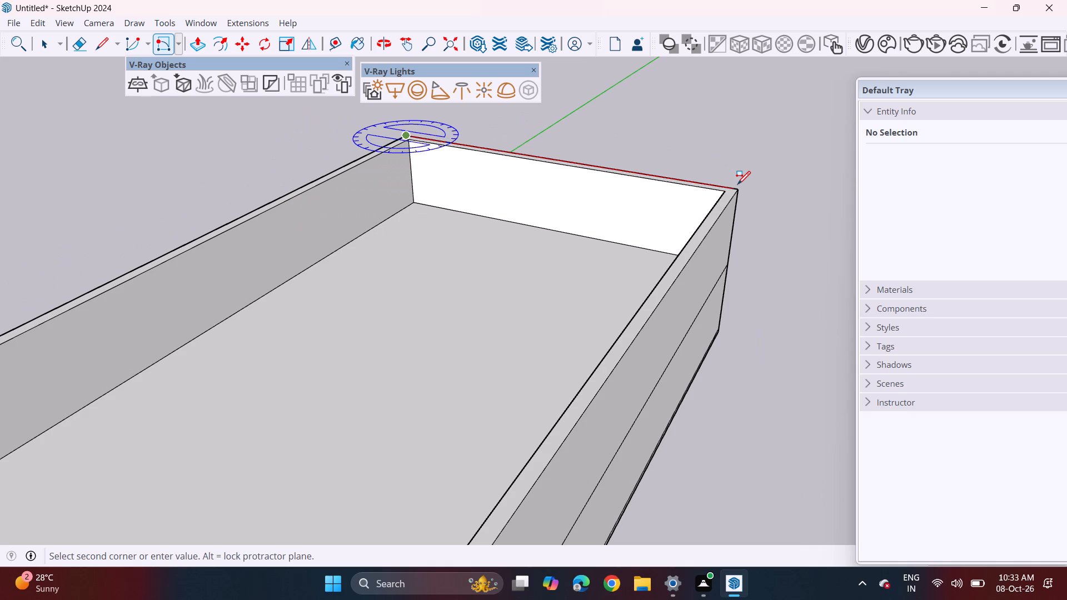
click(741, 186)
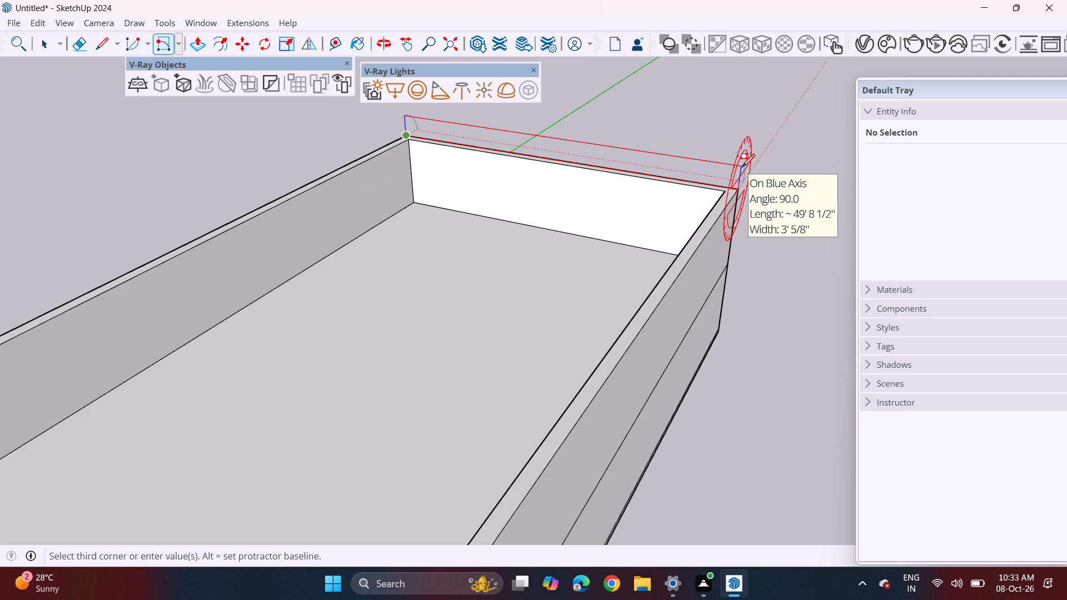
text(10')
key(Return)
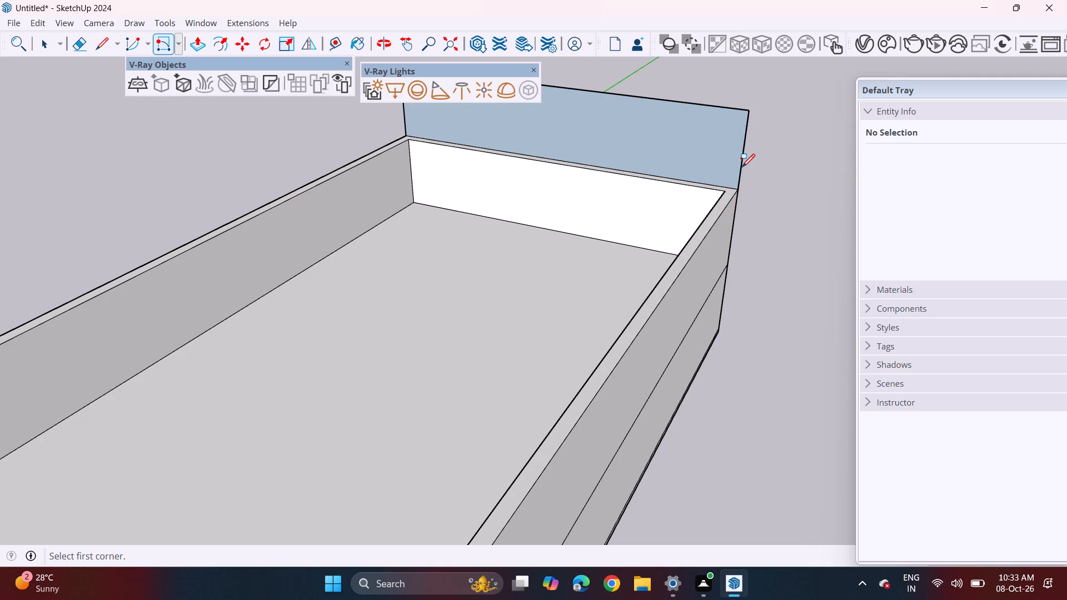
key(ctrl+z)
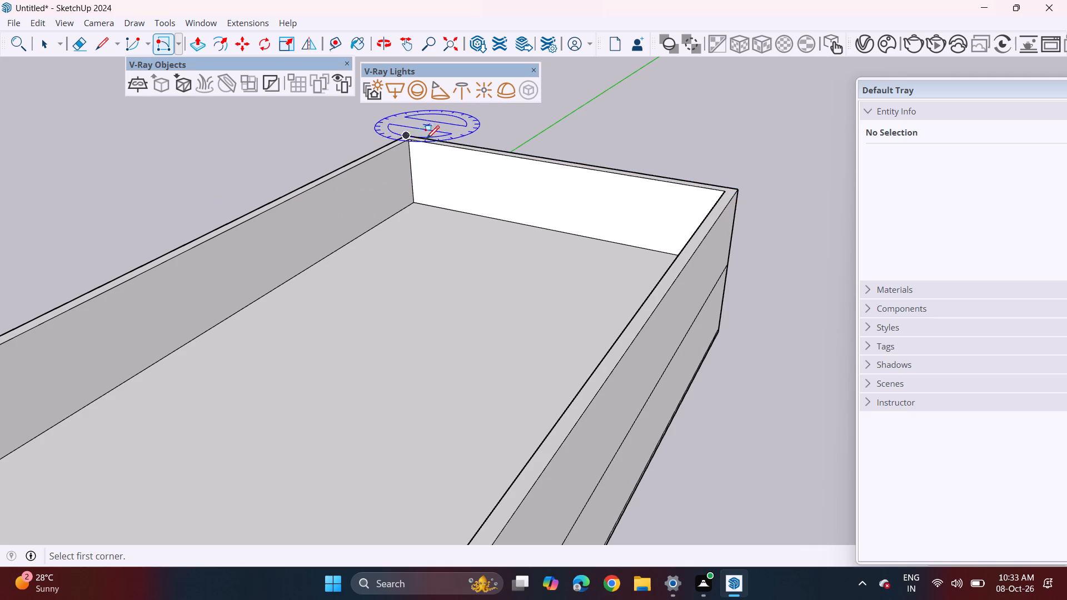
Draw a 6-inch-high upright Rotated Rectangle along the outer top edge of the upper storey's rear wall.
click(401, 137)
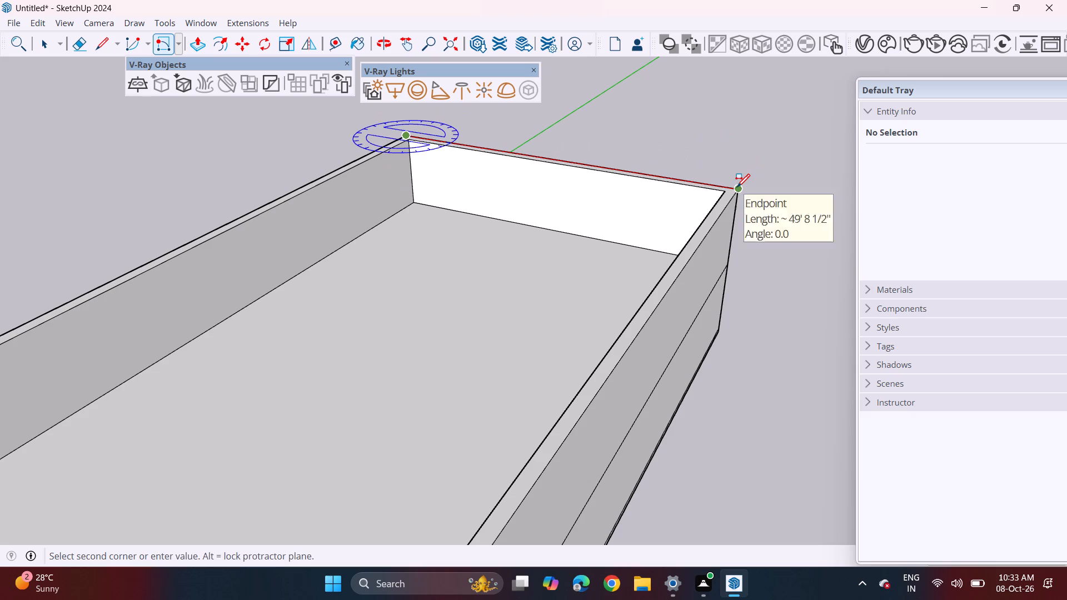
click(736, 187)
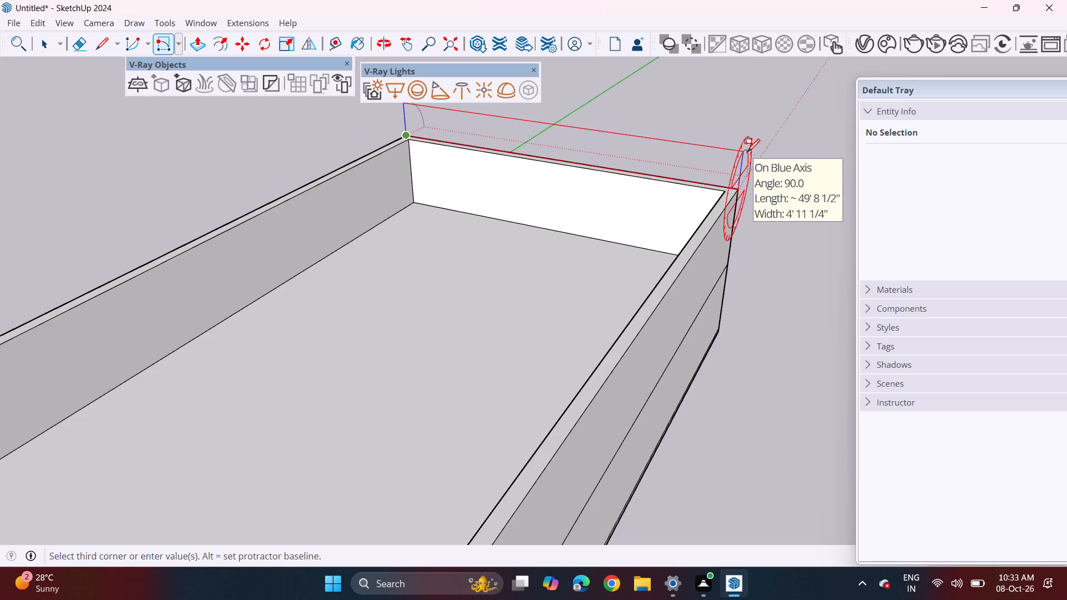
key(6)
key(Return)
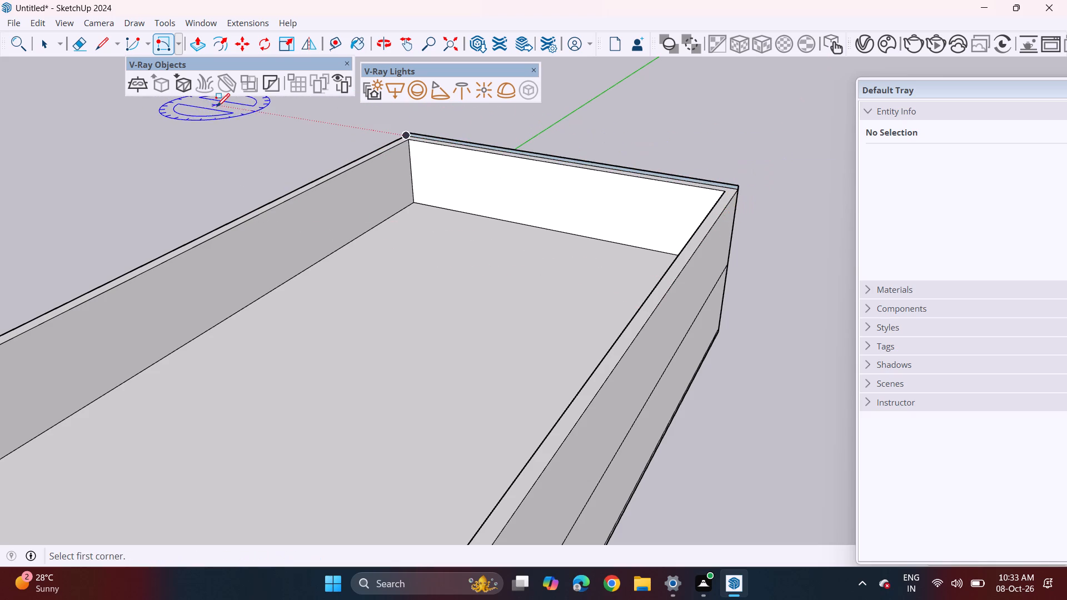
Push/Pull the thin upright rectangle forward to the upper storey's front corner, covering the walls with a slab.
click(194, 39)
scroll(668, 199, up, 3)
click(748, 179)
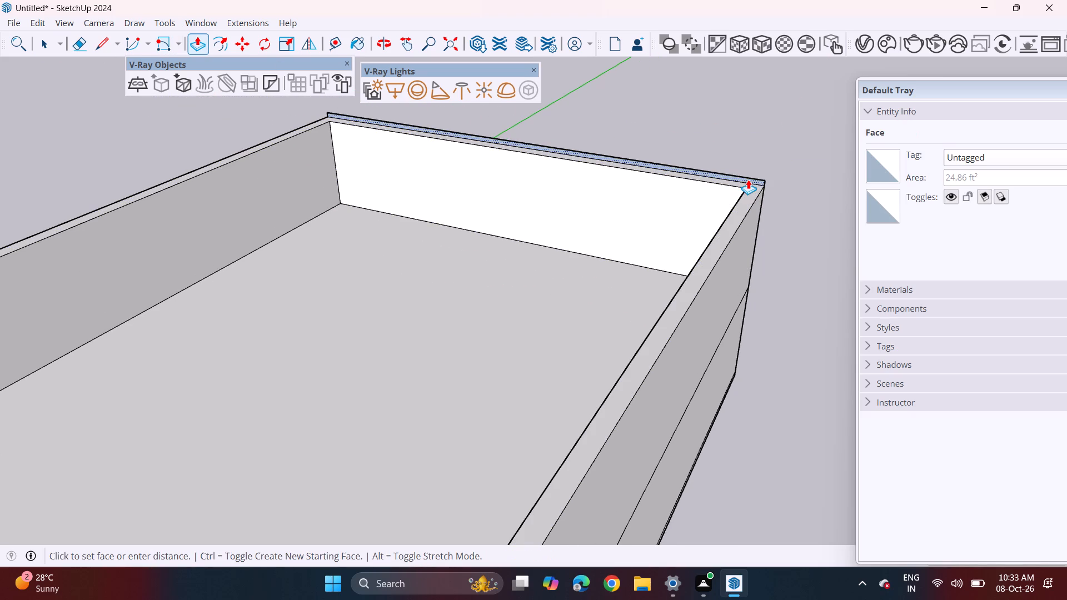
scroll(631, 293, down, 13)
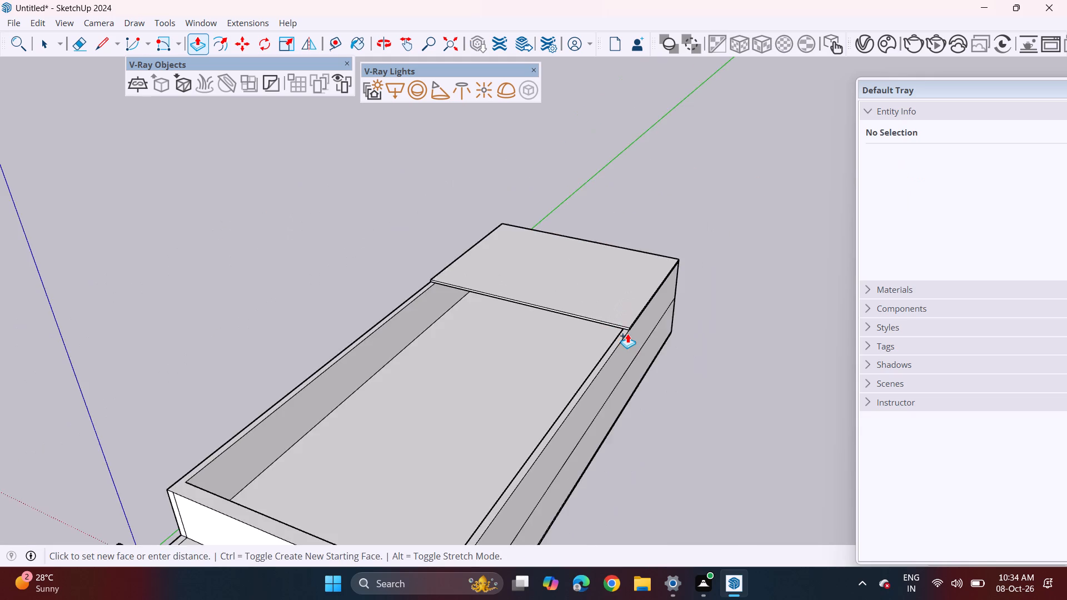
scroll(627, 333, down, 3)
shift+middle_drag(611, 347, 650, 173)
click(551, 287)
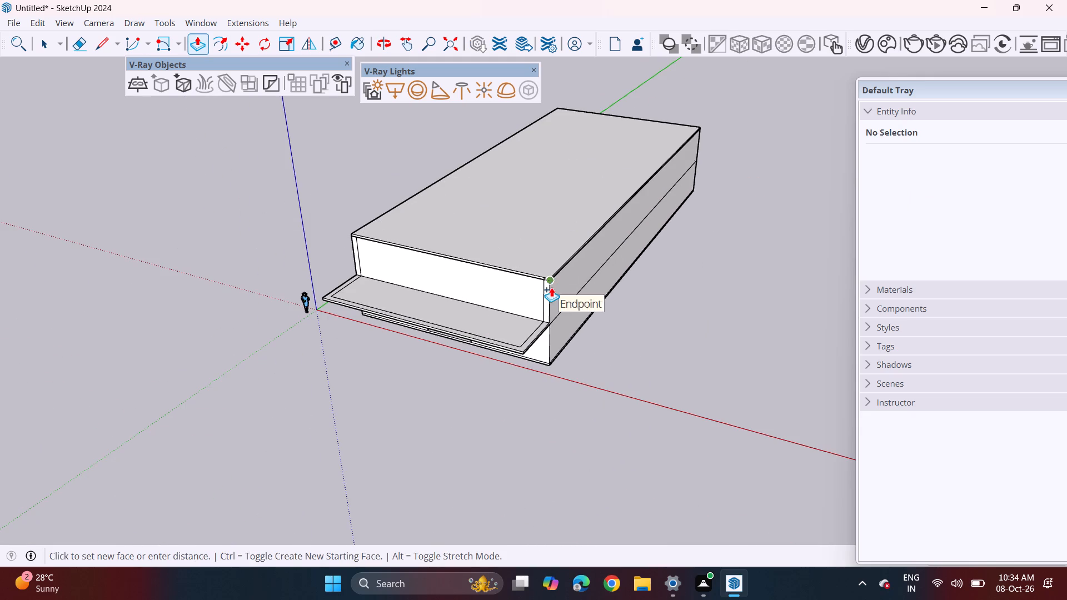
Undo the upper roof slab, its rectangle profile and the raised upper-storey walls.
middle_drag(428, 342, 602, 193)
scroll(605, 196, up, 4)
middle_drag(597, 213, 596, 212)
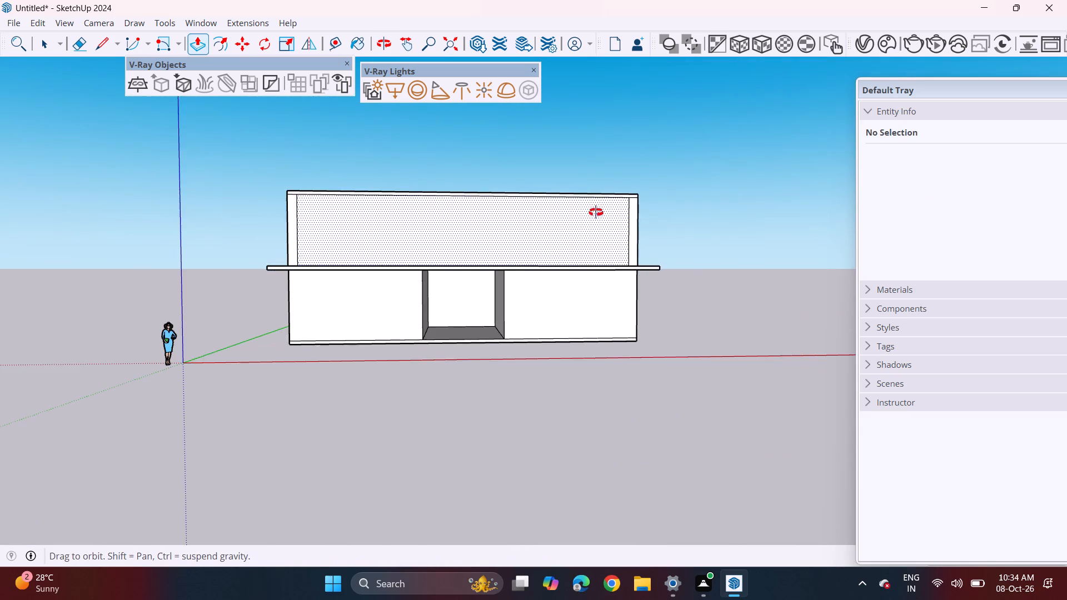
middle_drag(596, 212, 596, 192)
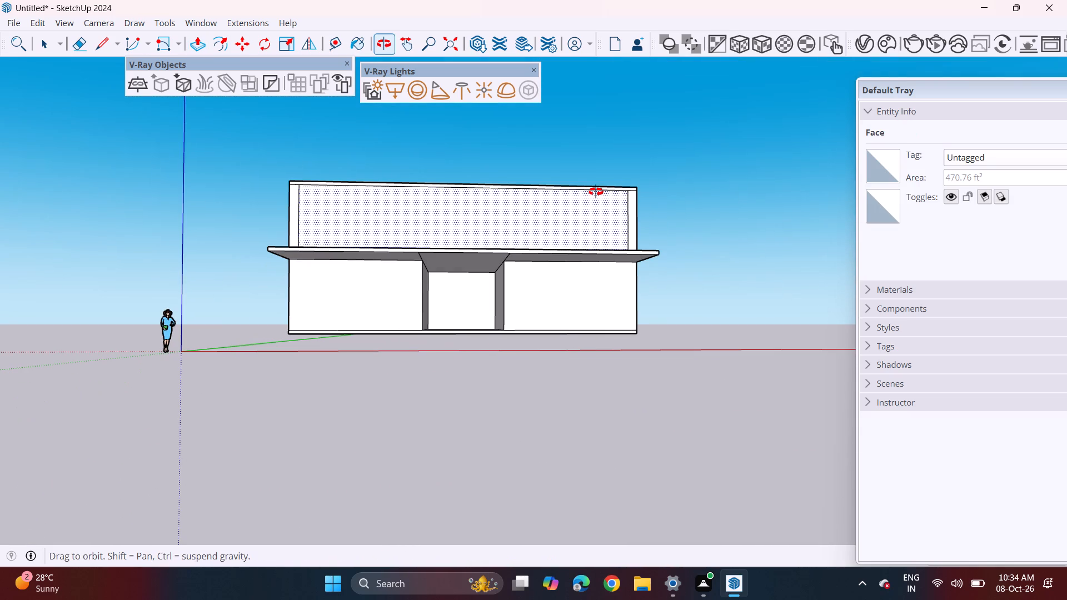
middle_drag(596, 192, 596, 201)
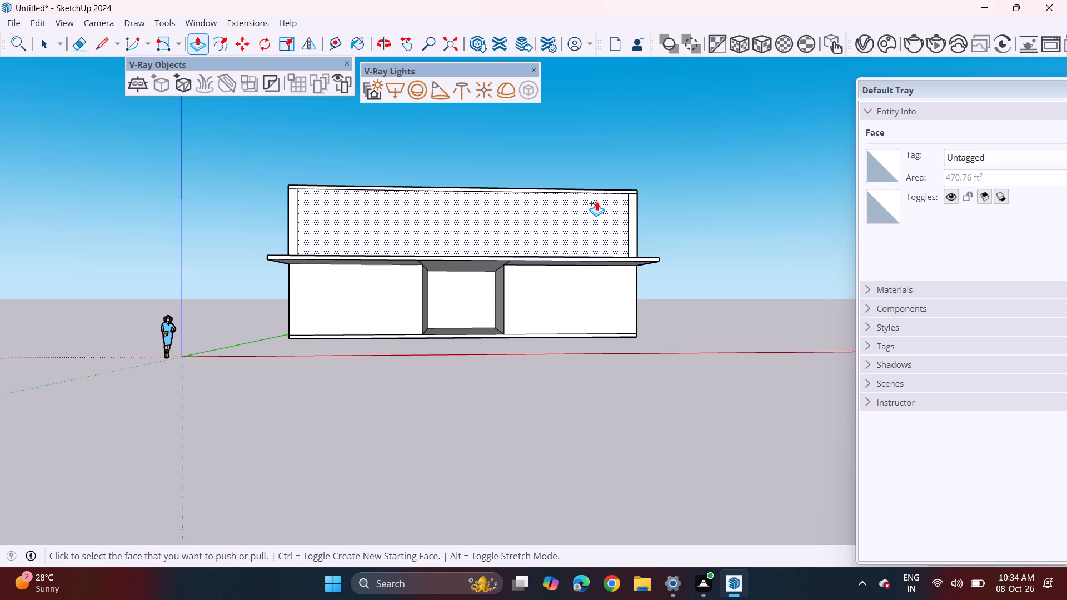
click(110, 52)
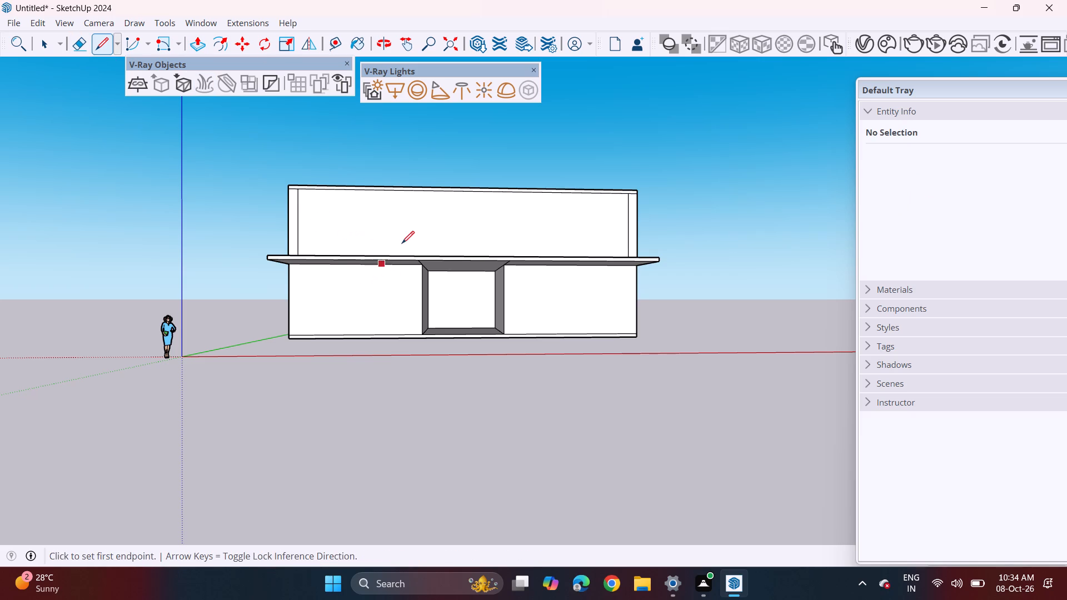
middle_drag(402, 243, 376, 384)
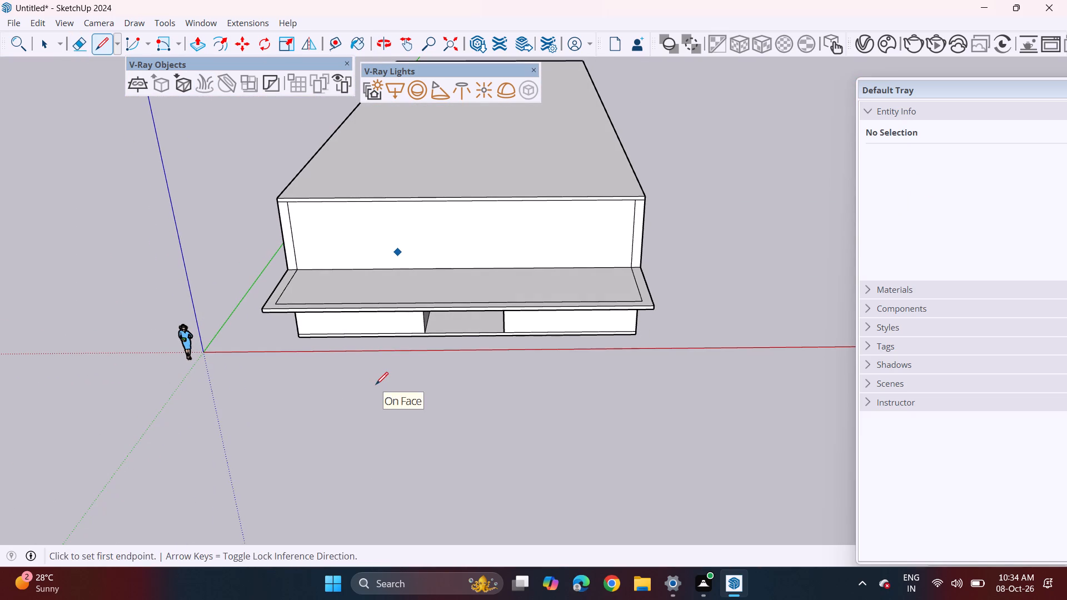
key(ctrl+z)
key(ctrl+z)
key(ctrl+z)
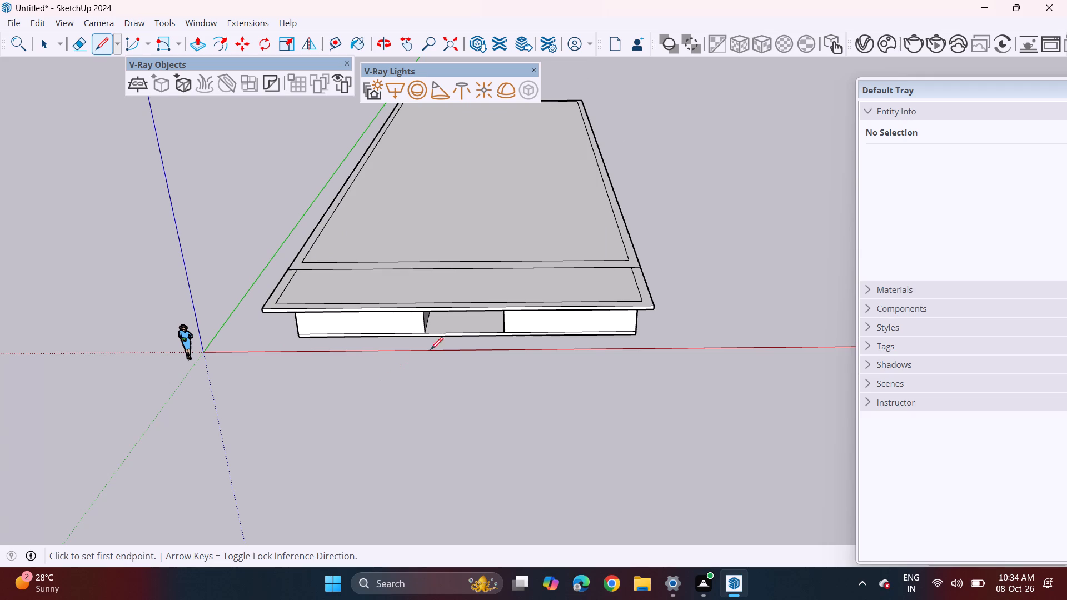
Draw a three-sided rectangular outline on the roof, running back from the cross band's front line behind the recessed entrance.
middle_drag(426, 271, 428, 152)
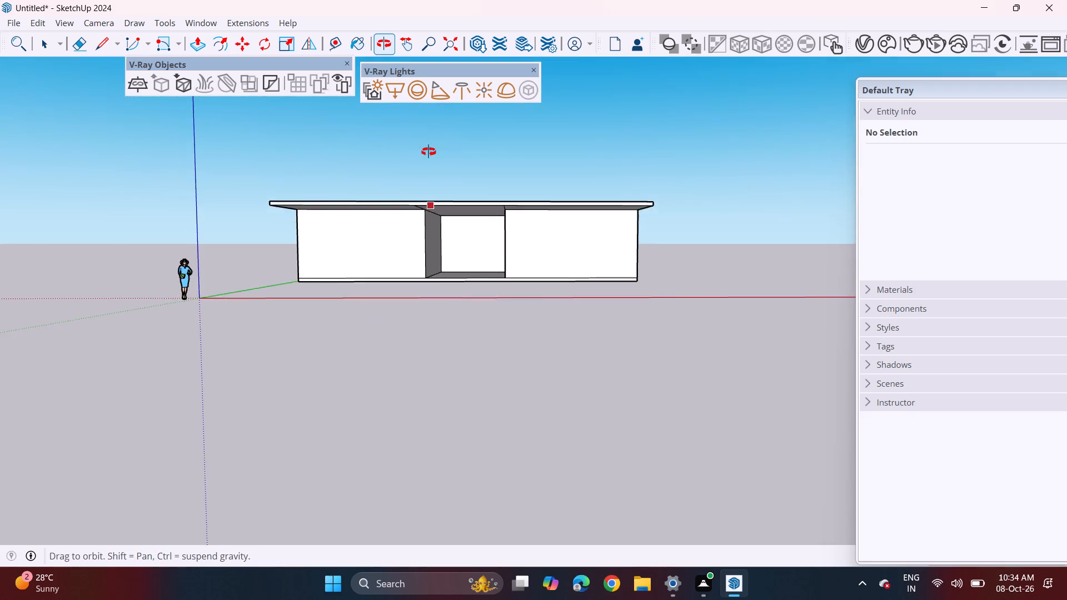
middle_drag(428, 152, 440, 198)
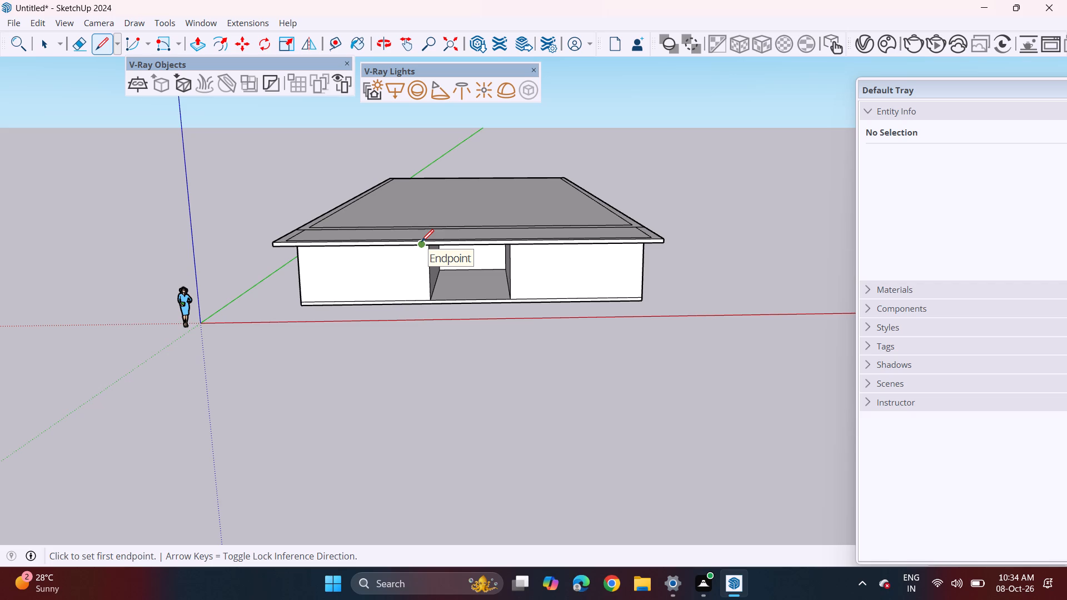
middle_drag(420, 238, 427, 251)
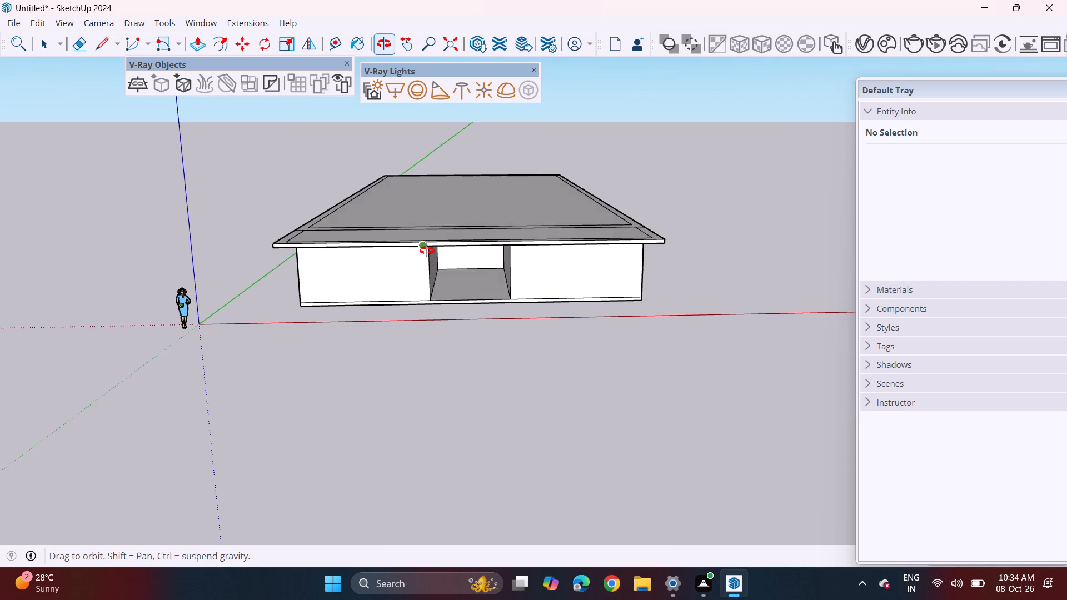
middle_drag(427, 251, 429, 314)
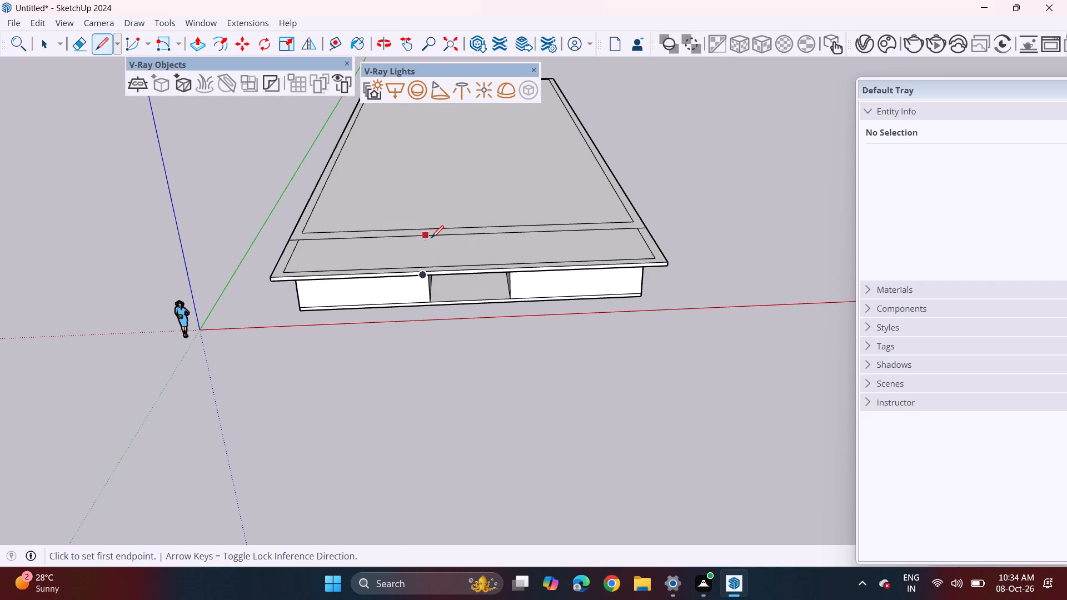
click(427, 235)
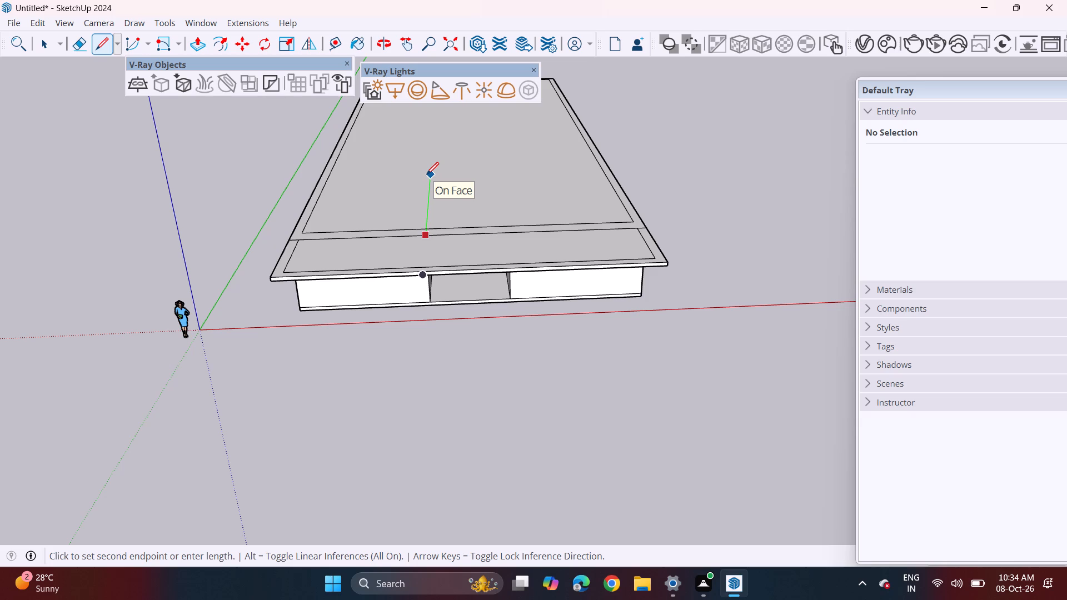
click(426, 174)
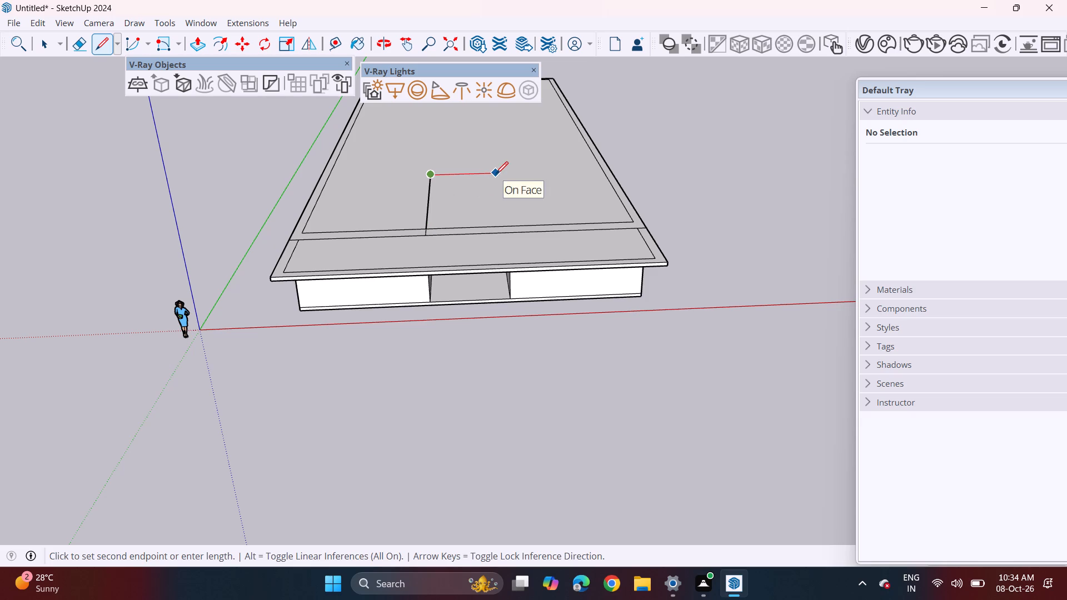
drag(507, 172, 507, 177)
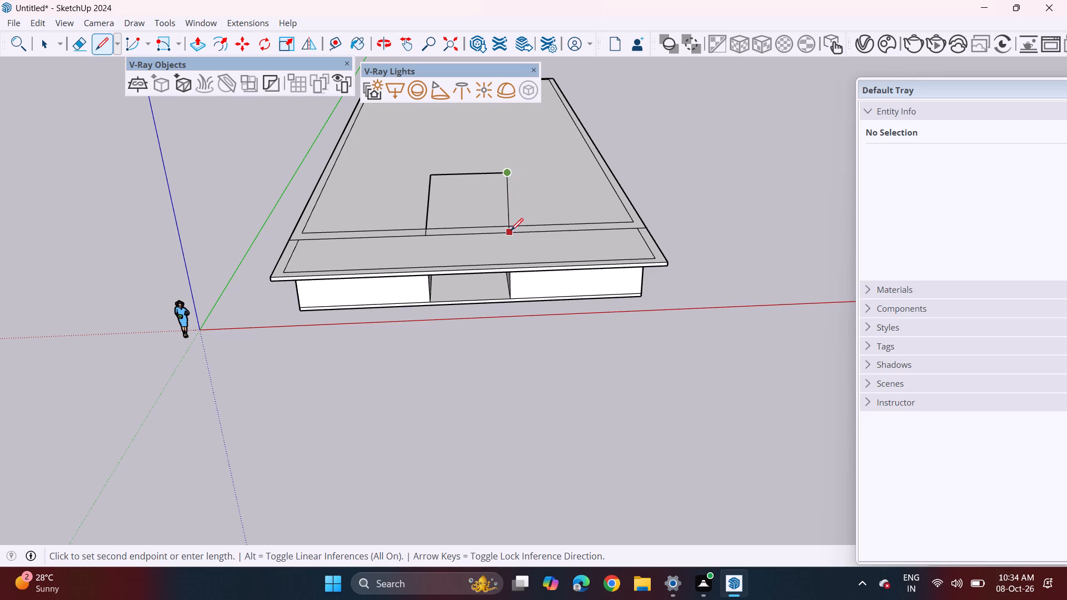
click(514, 230)
Draw a line just inside the outline's right side, from the cross band's front line to the outline's rear edge, aligned with the recess wall.
middle_drag(515, 203, 506, 128)
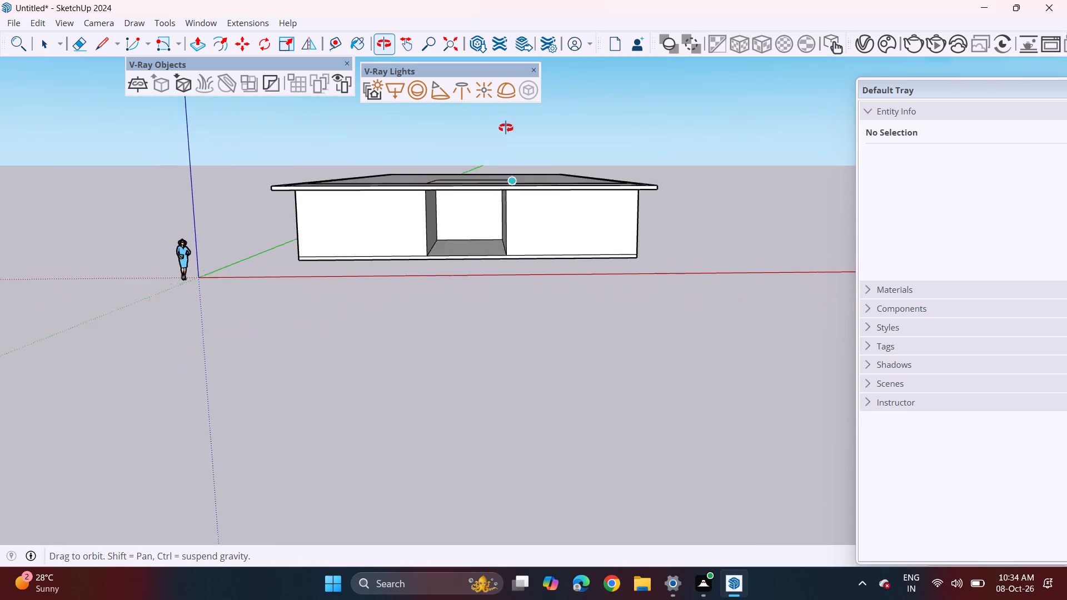
middle_drag(506, 128, 507, 145)
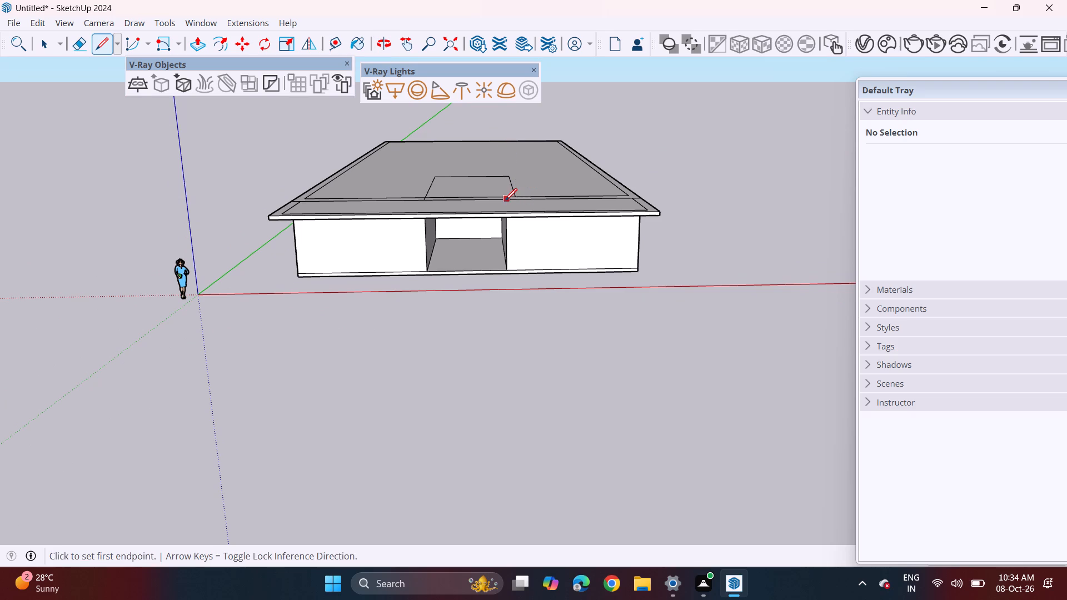
scroll(505, 201, up, 2)
click(506, 200)
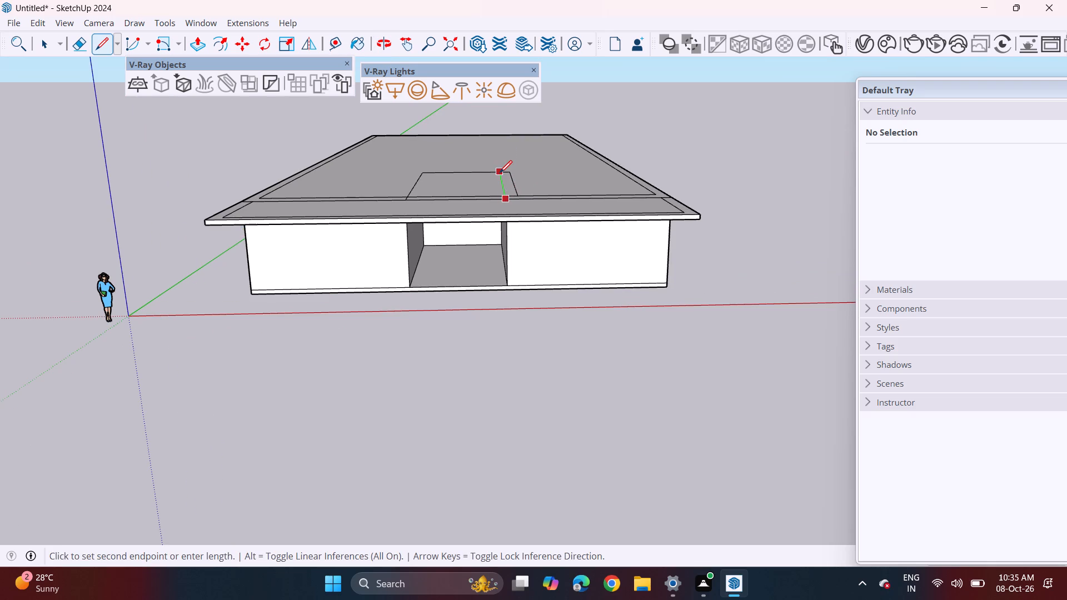
click(500, 173)
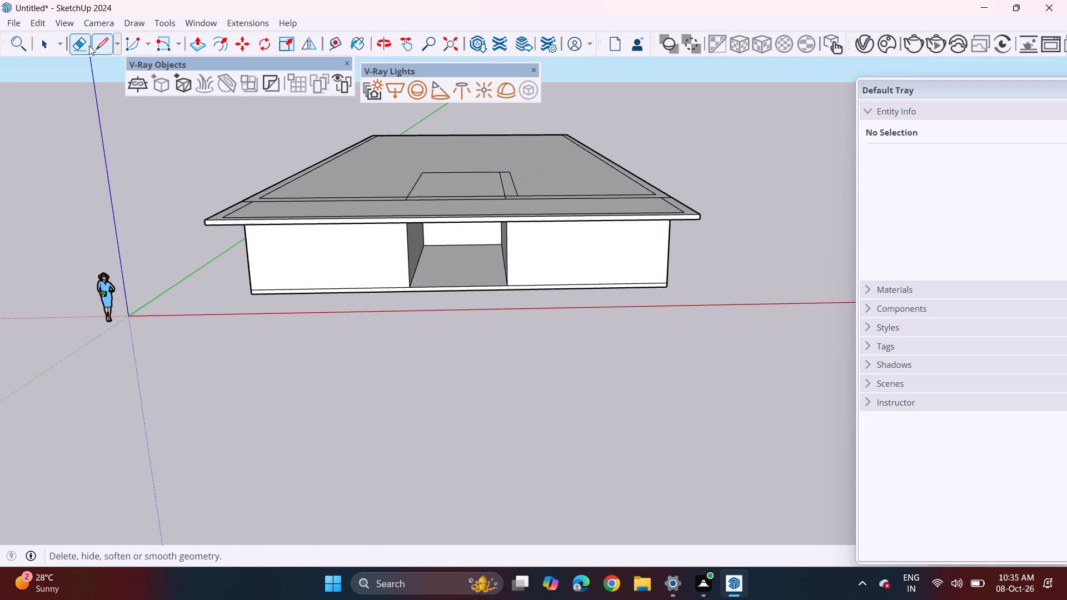
Erase the roof outline's outer right side, keeping the line aligned with the recess wall.
click(89, 46)
click(511, 173)
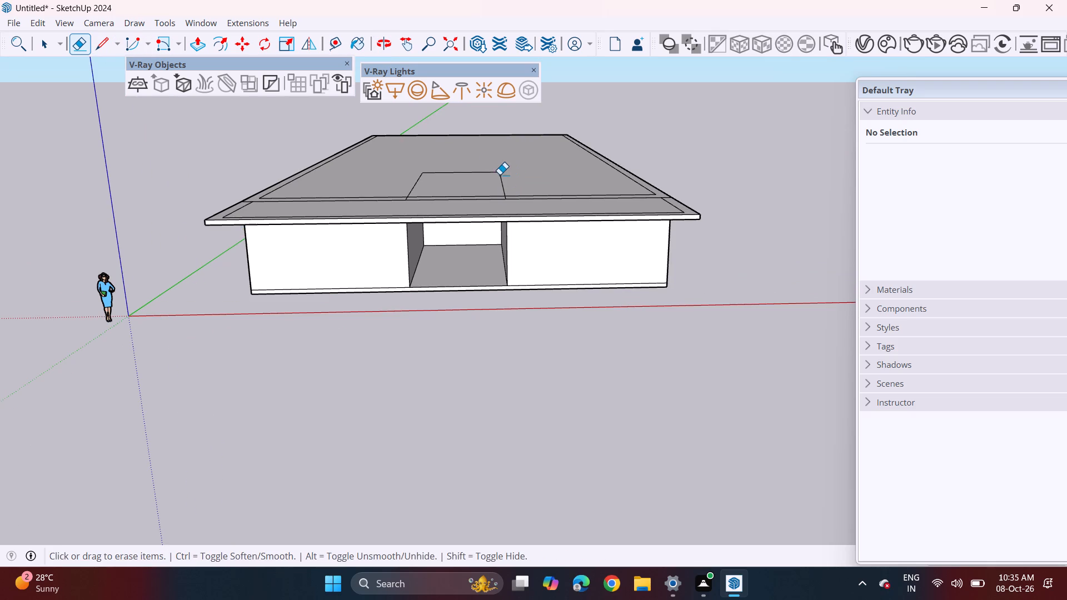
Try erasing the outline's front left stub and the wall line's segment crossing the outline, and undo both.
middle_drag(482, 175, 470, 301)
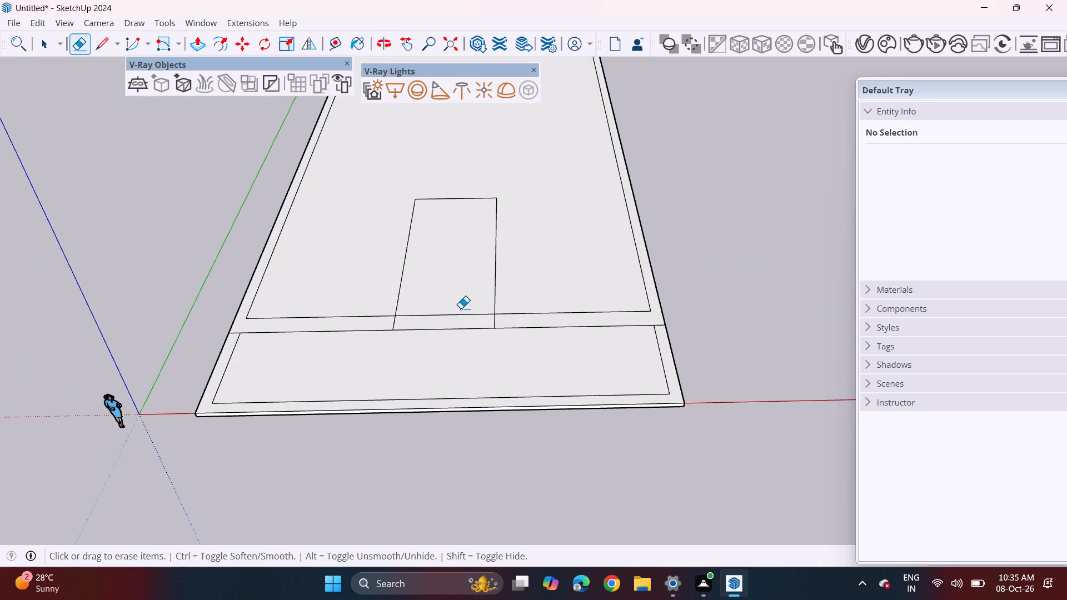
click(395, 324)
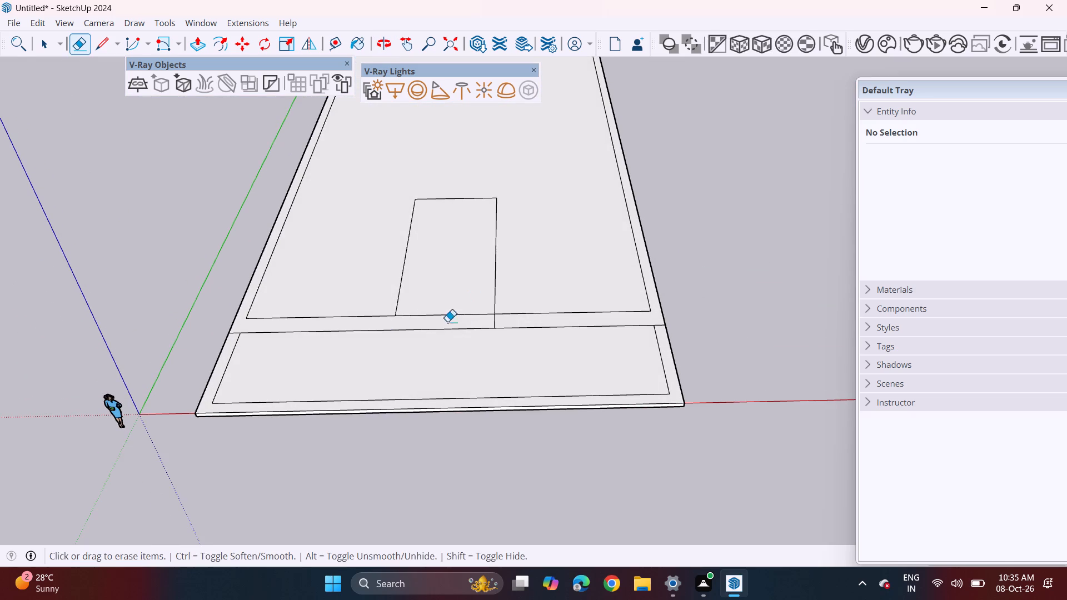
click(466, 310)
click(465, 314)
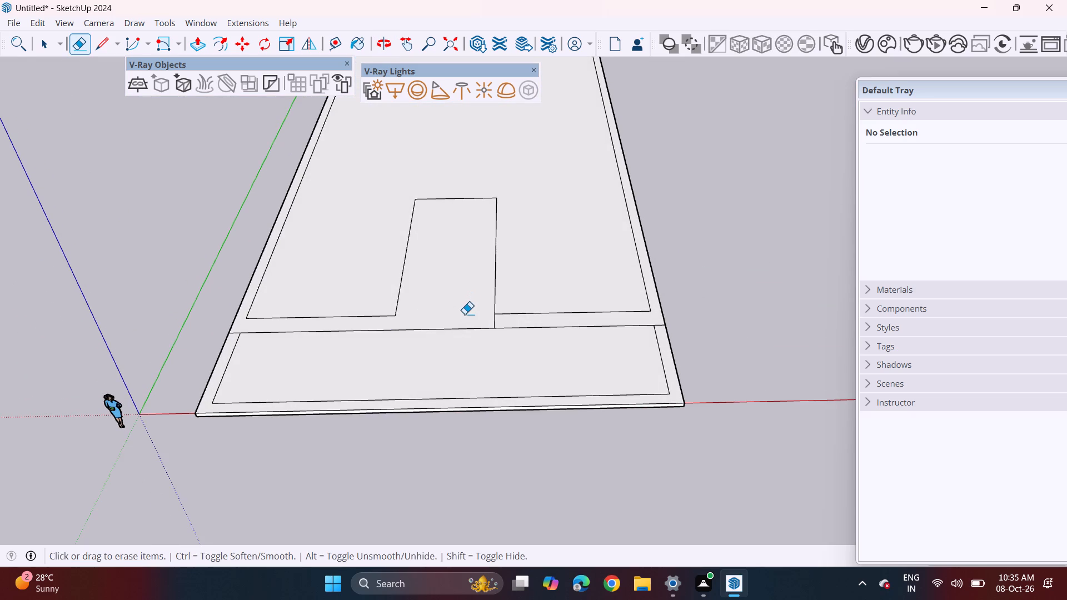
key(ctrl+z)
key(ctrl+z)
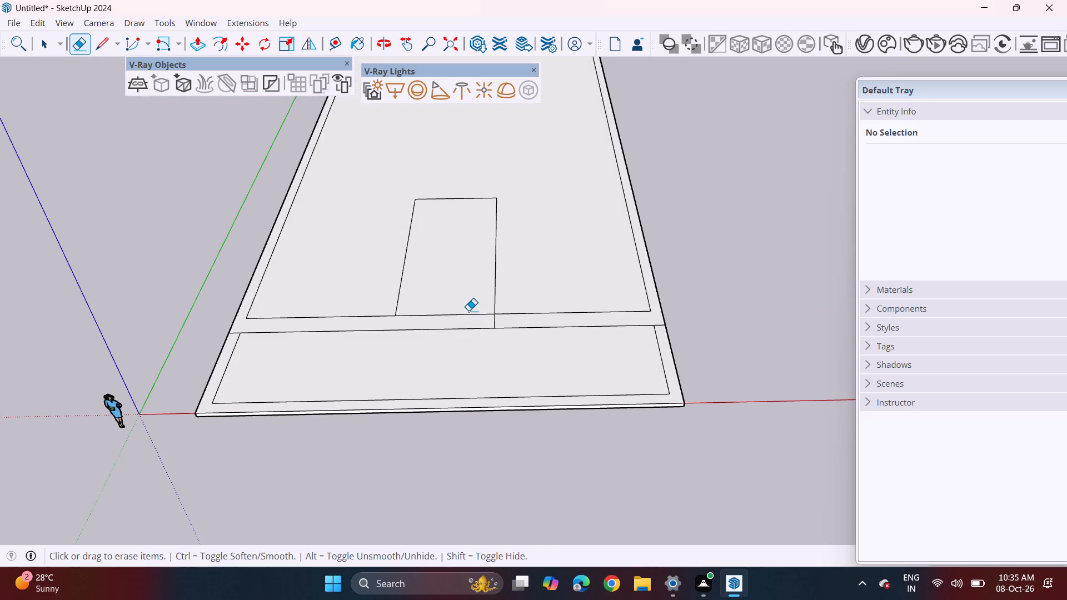
Erase the inner front wall line's segment between the recess outline's two sides.
click(462, 313)
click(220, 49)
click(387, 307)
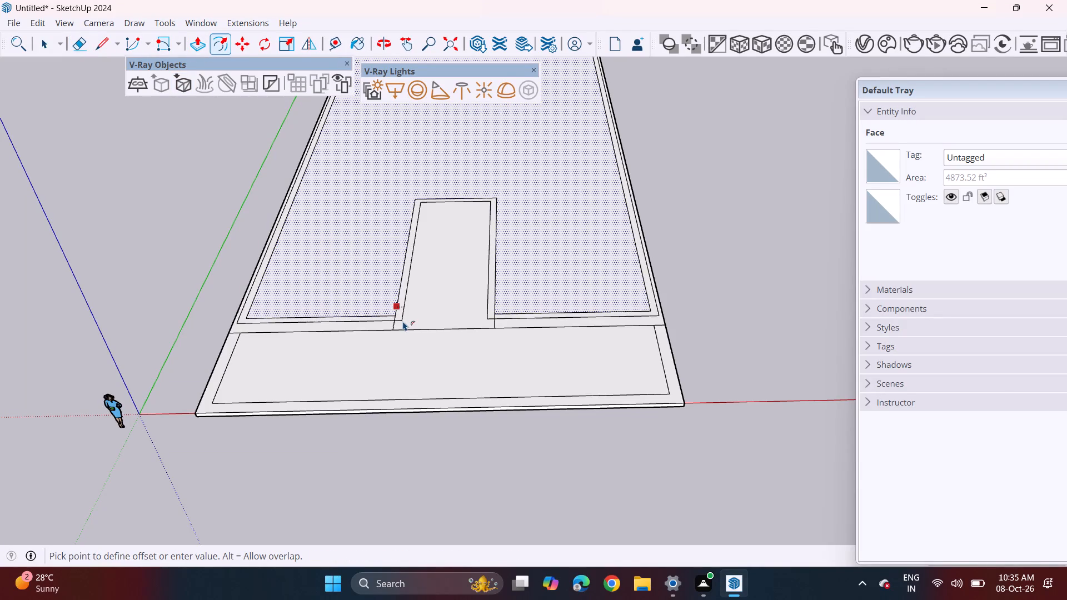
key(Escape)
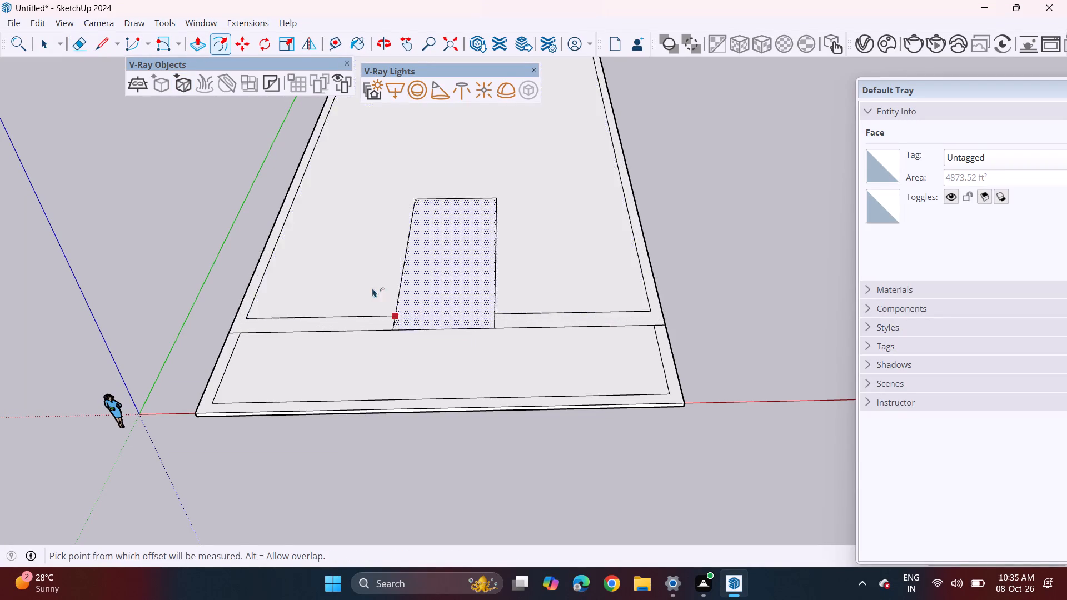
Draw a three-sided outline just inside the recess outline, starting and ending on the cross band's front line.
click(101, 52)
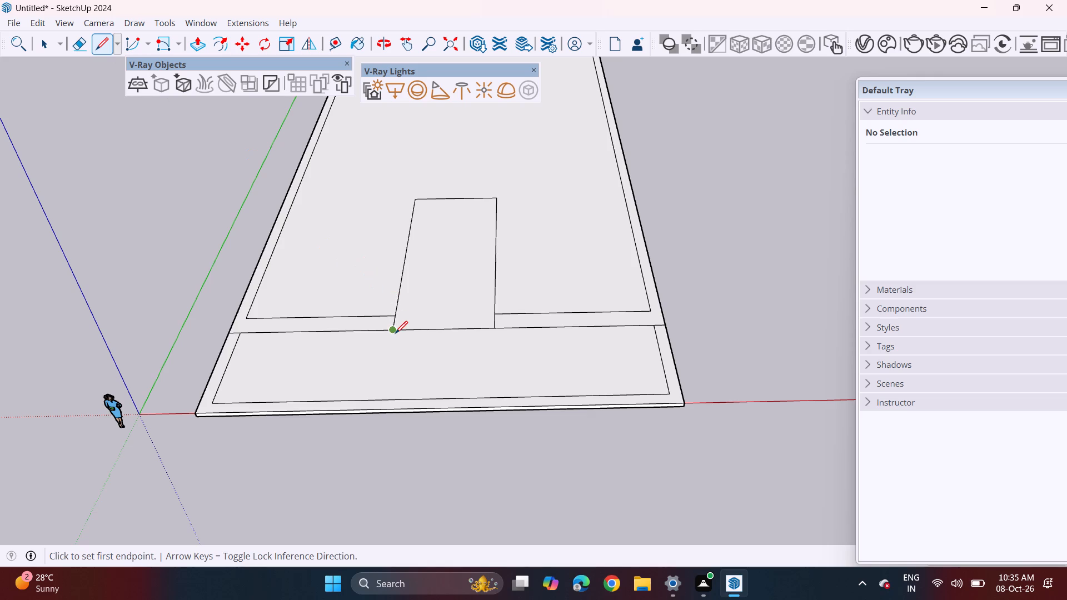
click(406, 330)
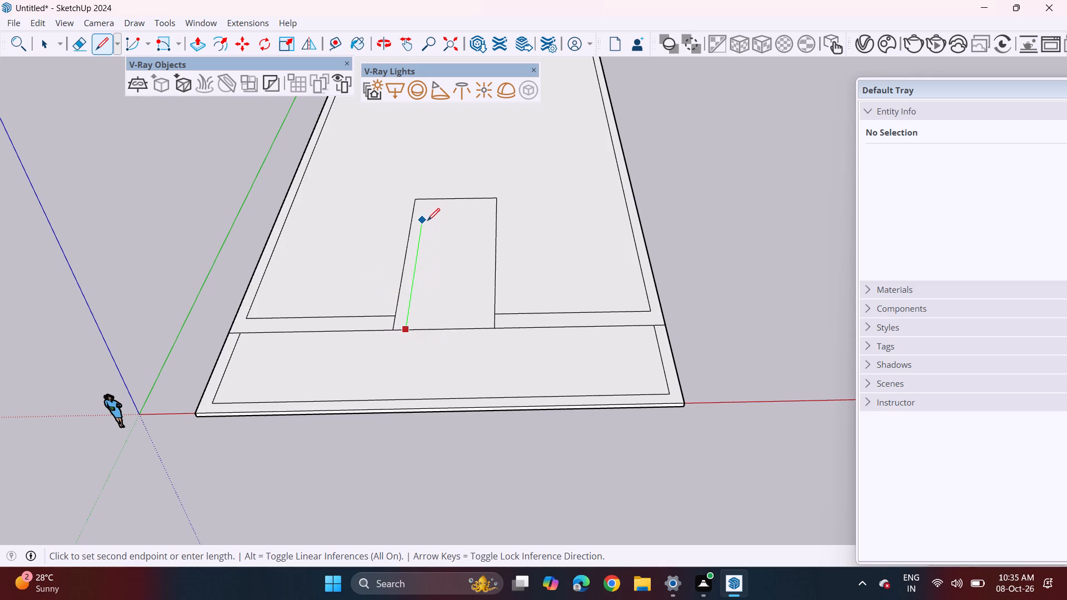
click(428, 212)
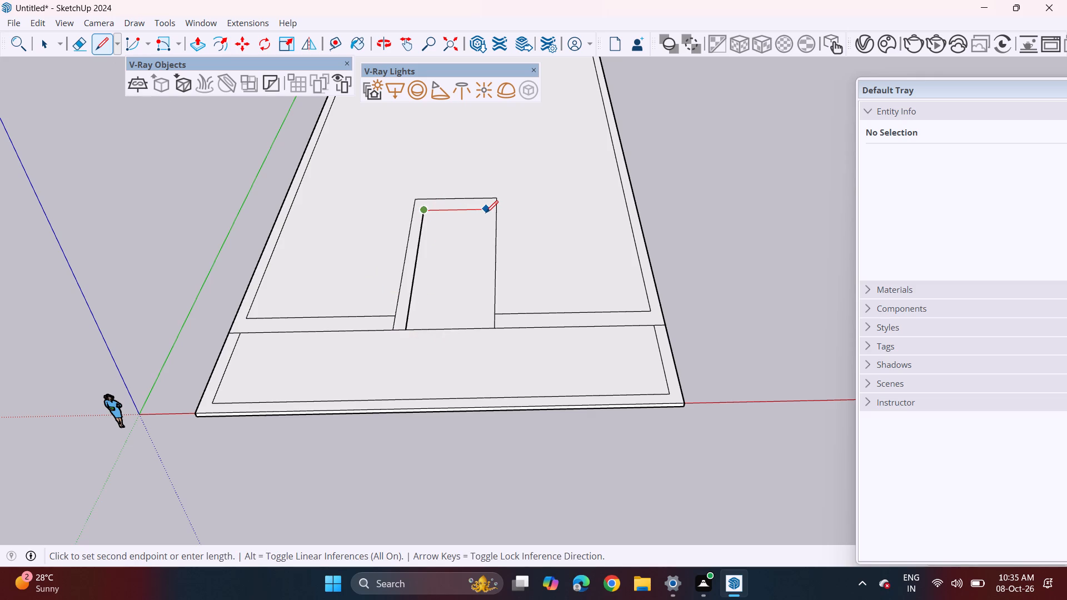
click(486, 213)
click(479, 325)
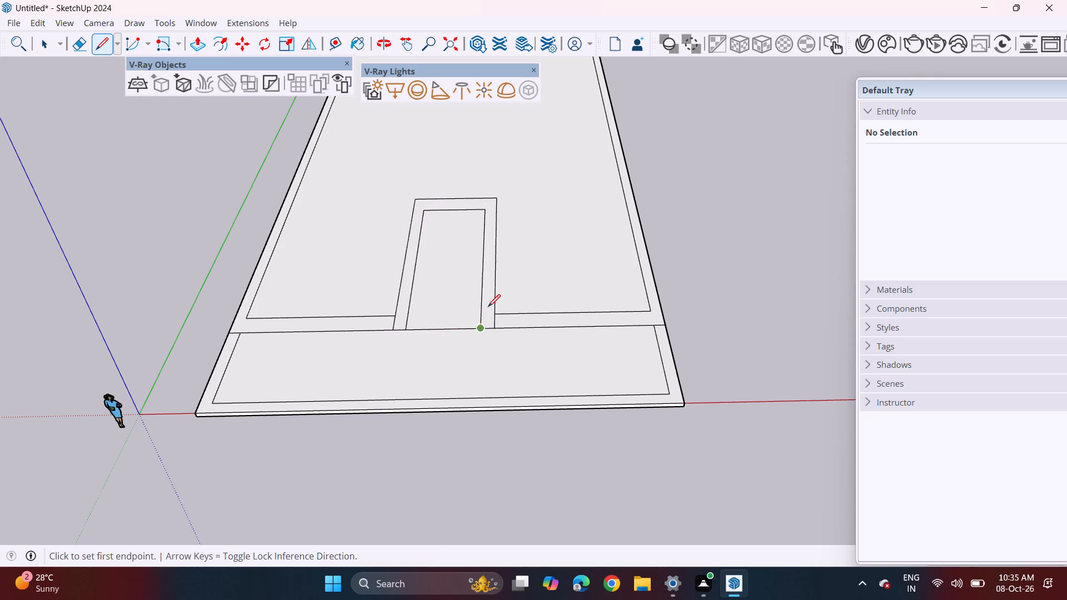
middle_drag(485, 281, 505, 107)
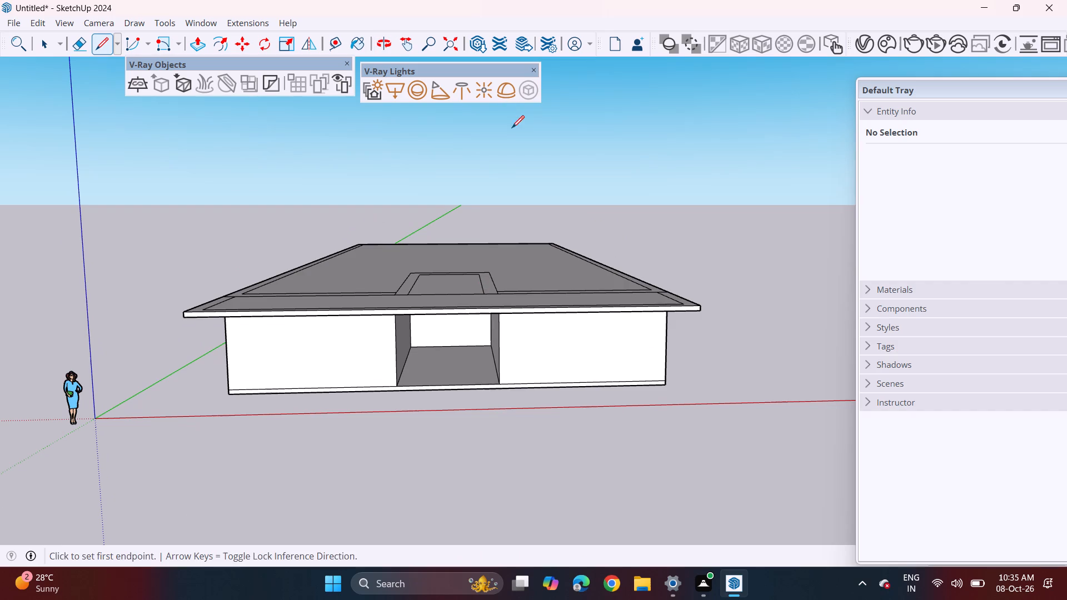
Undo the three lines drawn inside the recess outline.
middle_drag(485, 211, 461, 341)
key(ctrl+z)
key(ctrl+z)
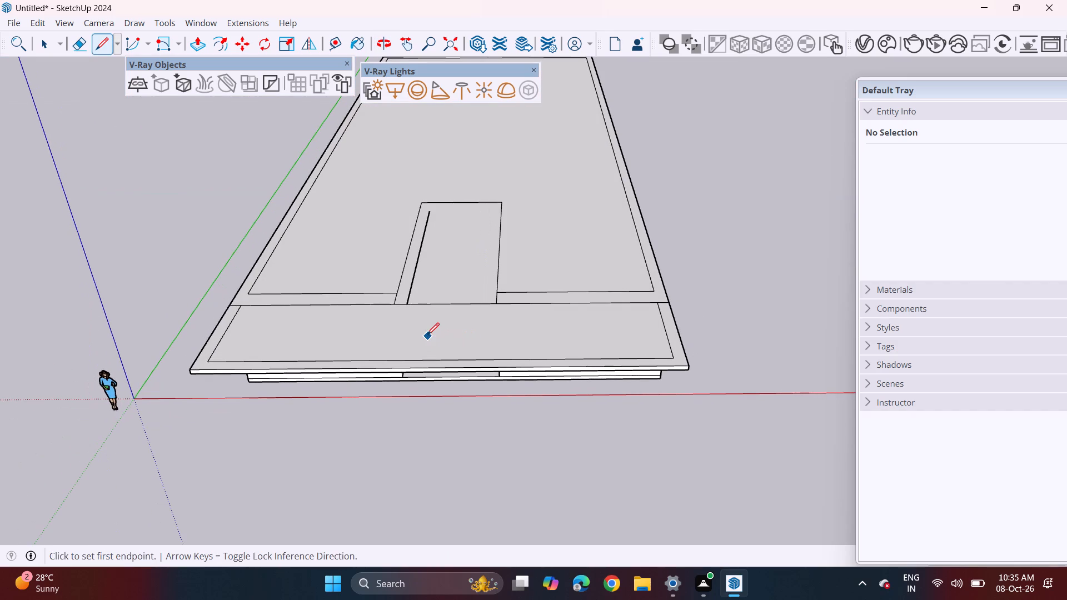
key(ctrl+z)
Draw a three-sided outline just outside the recess outline, starting and ending on the inner front wall line.
click(388, 291)
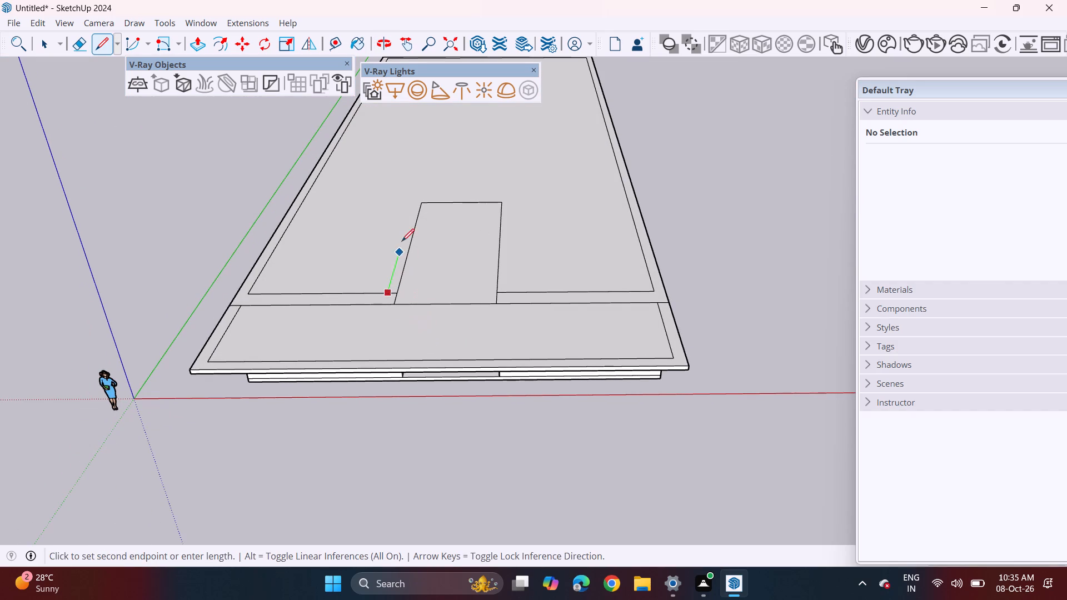
double_click(421, 196)
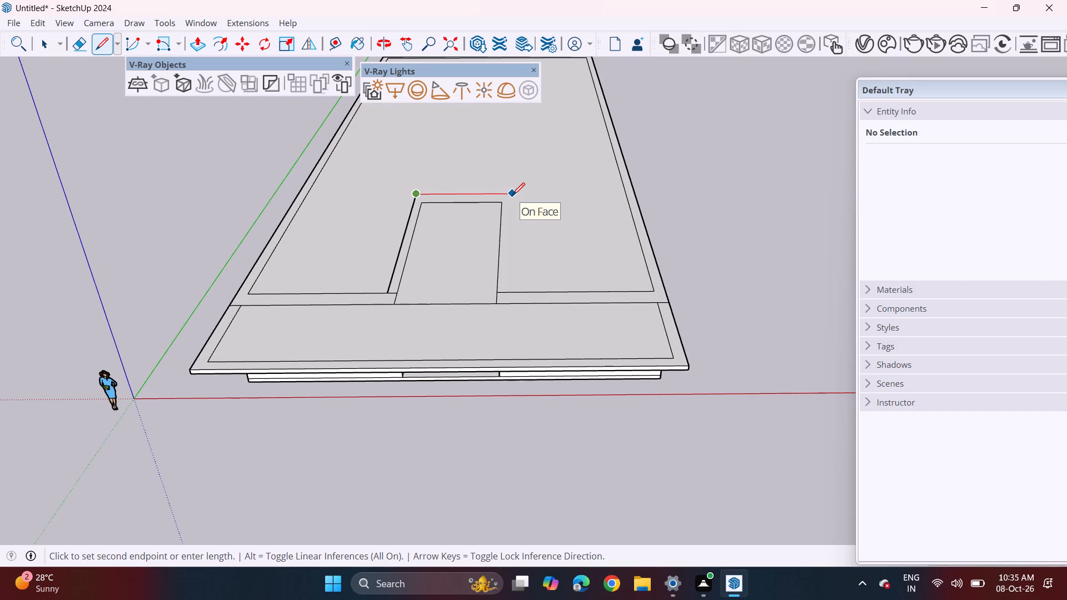
click(512, 195)
click(511, 296)
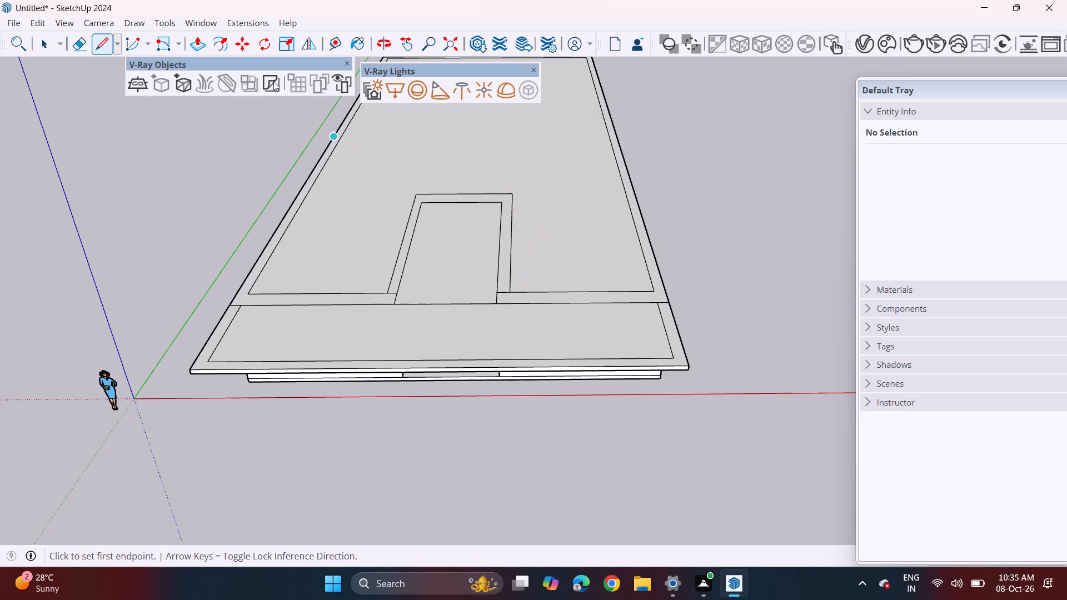
Erase the short wall line segments between the two recess outlines on both sides, joining the wall band.
click(87, 43)
scroll(412, 284, up, 4)
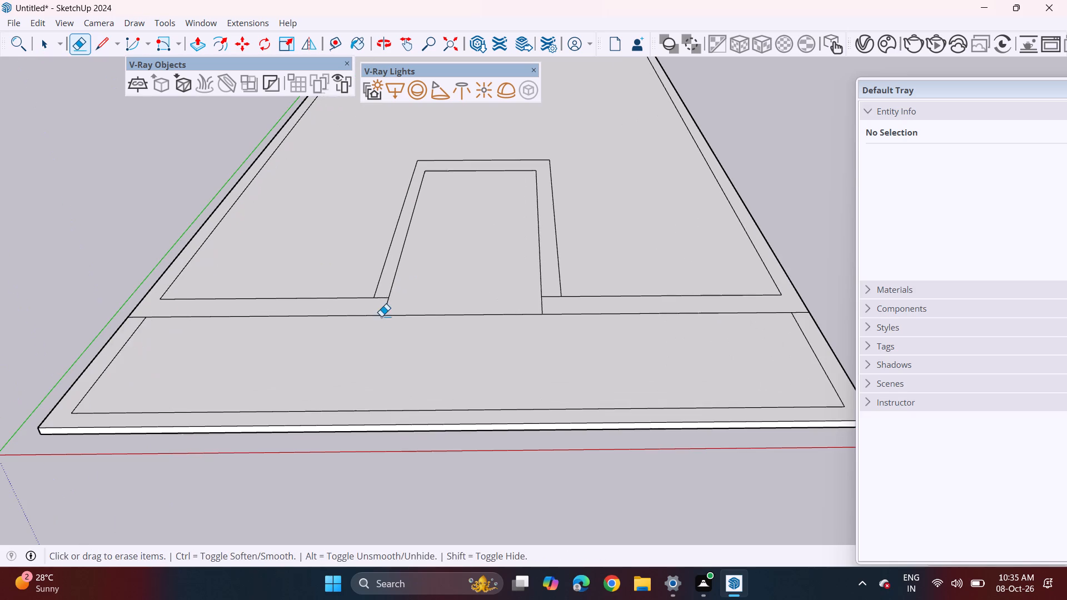
click(381, 298)
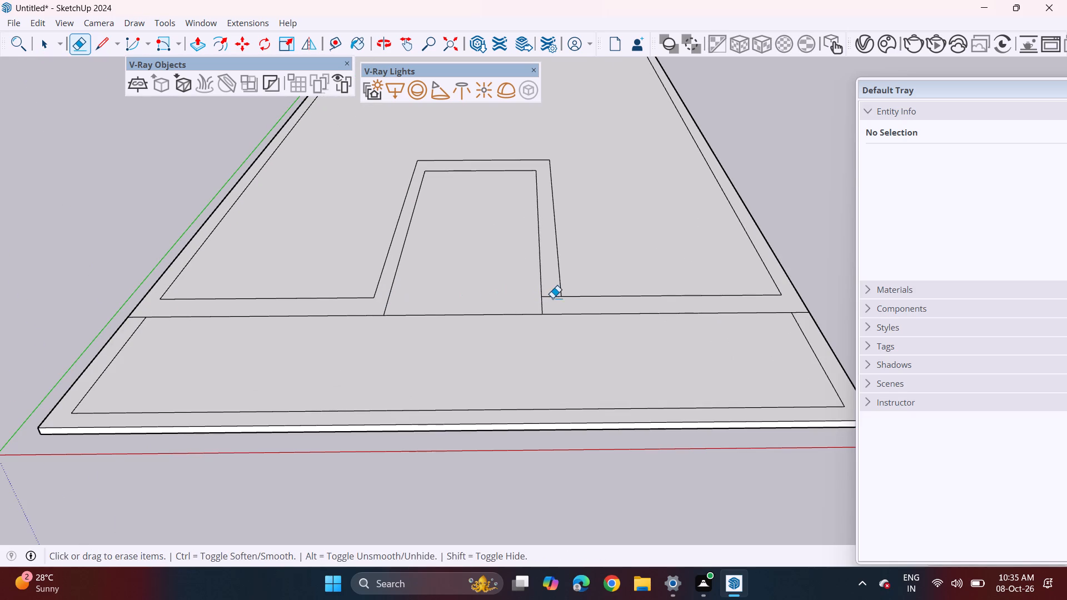
click(551, 301)
click(551, 292)
click(552, 298)
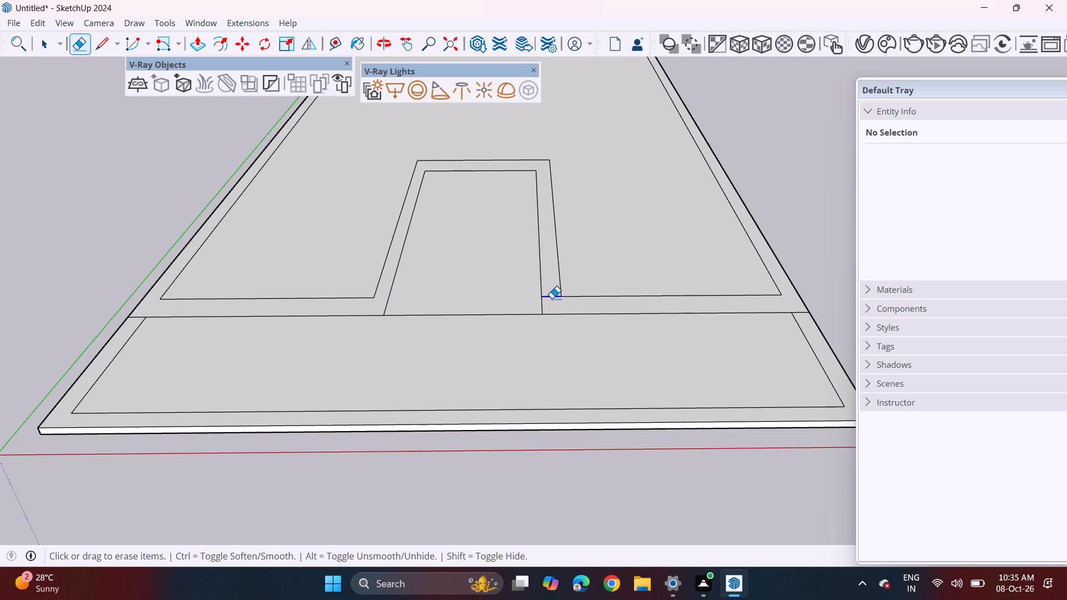
Push/Pull the continuous upper-storey wall band up 10'.
scroll(495, 273, down, 5)
middle_drag(498, 273, 491, 234)
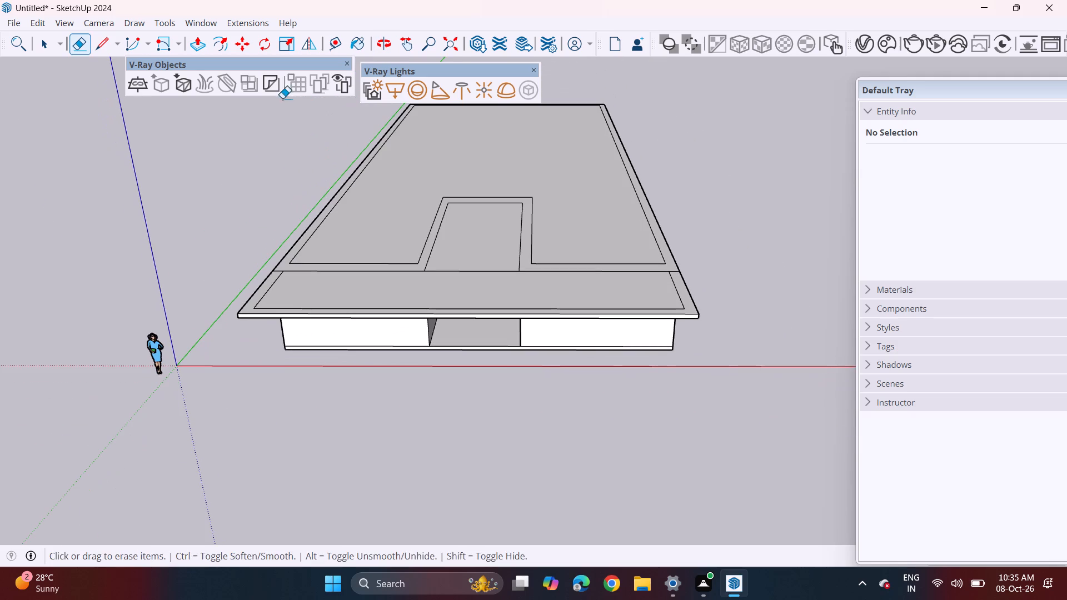
click(204, 42)
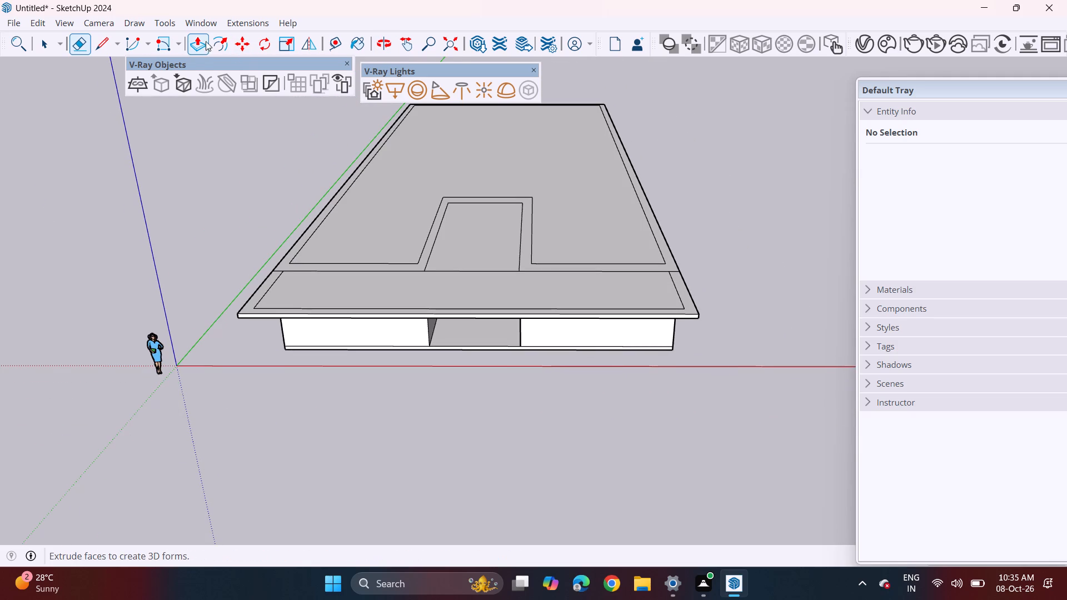
click(670, 262)
text(10')
key(Return)
middle_drag(510, 241, 528, 105)
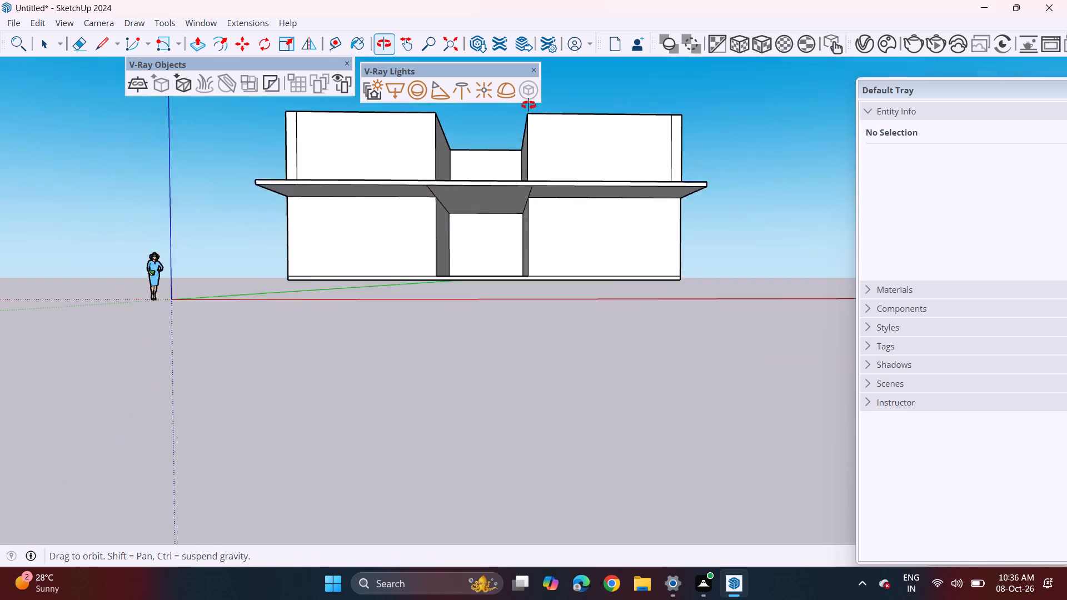
middle_drag(528, 105, 524, 136)
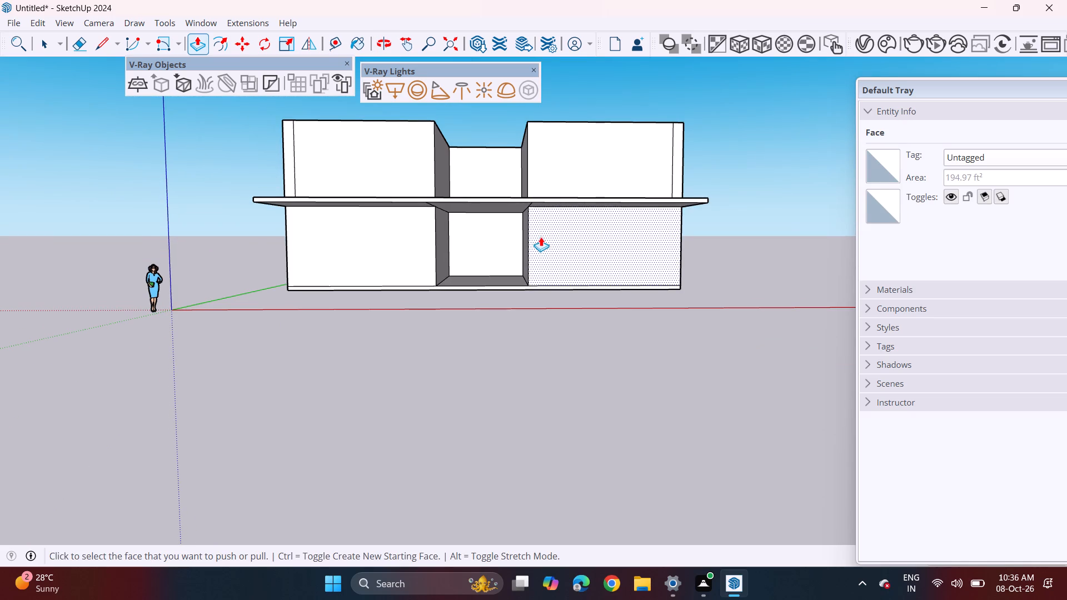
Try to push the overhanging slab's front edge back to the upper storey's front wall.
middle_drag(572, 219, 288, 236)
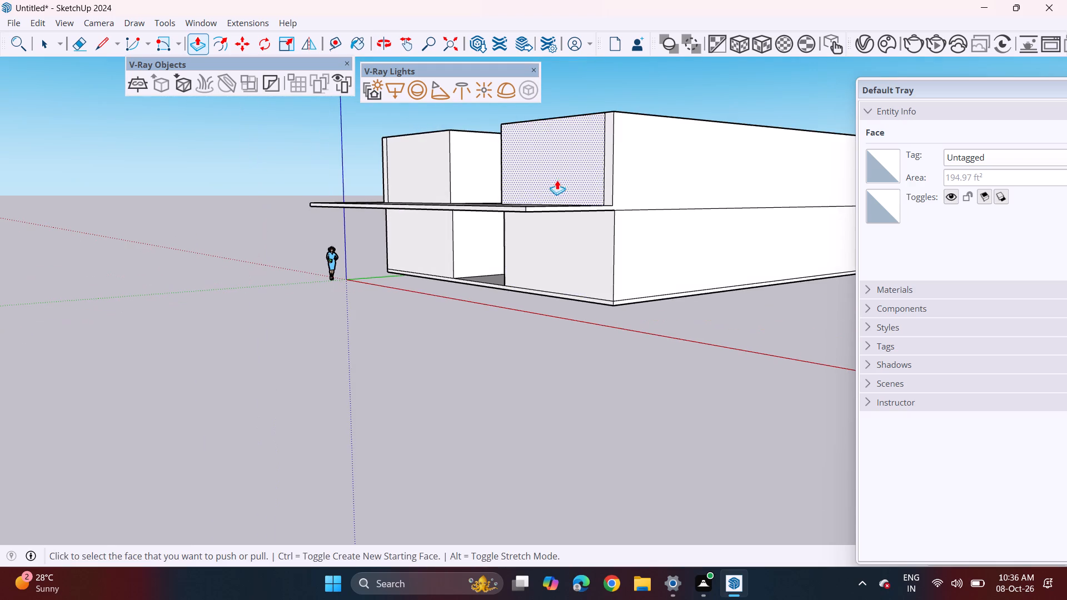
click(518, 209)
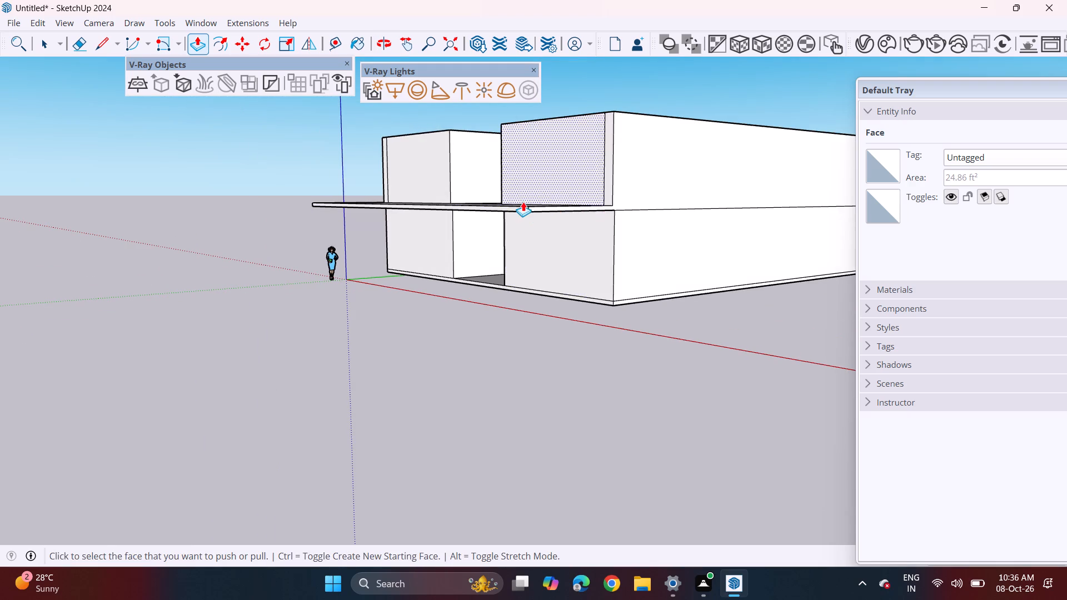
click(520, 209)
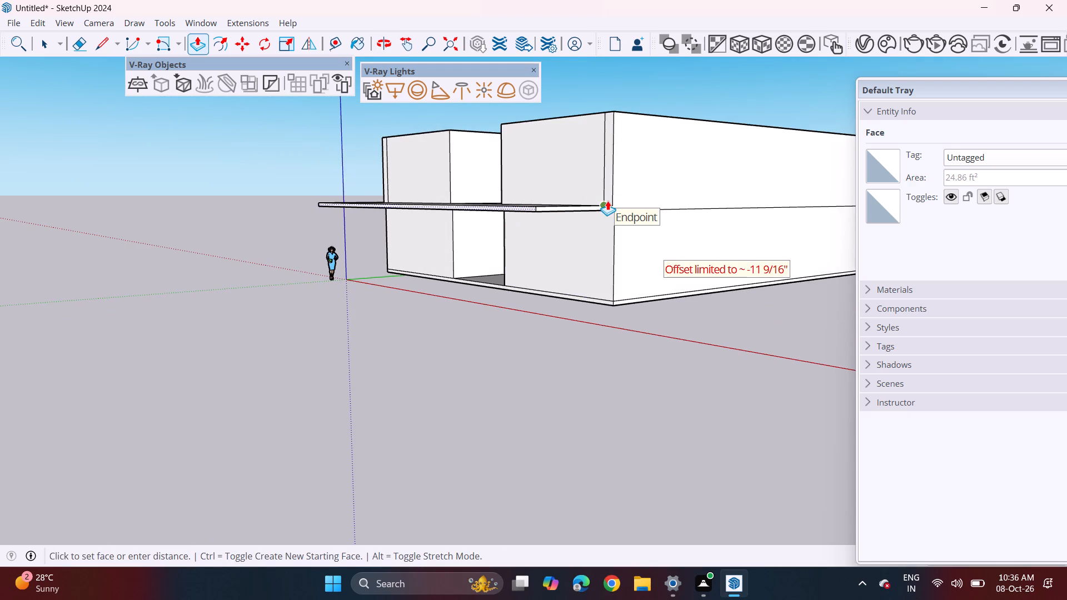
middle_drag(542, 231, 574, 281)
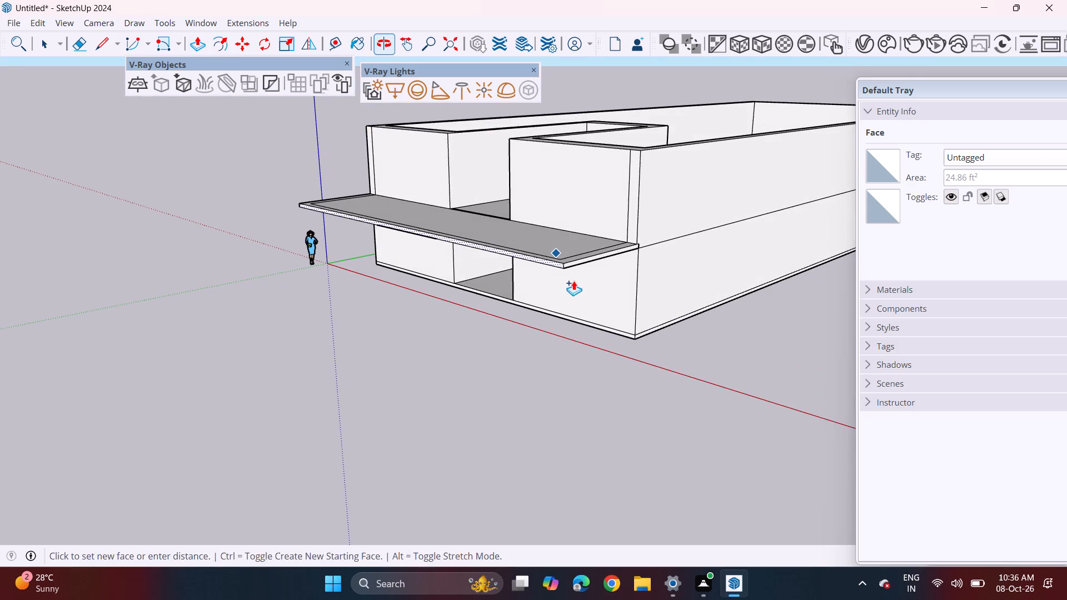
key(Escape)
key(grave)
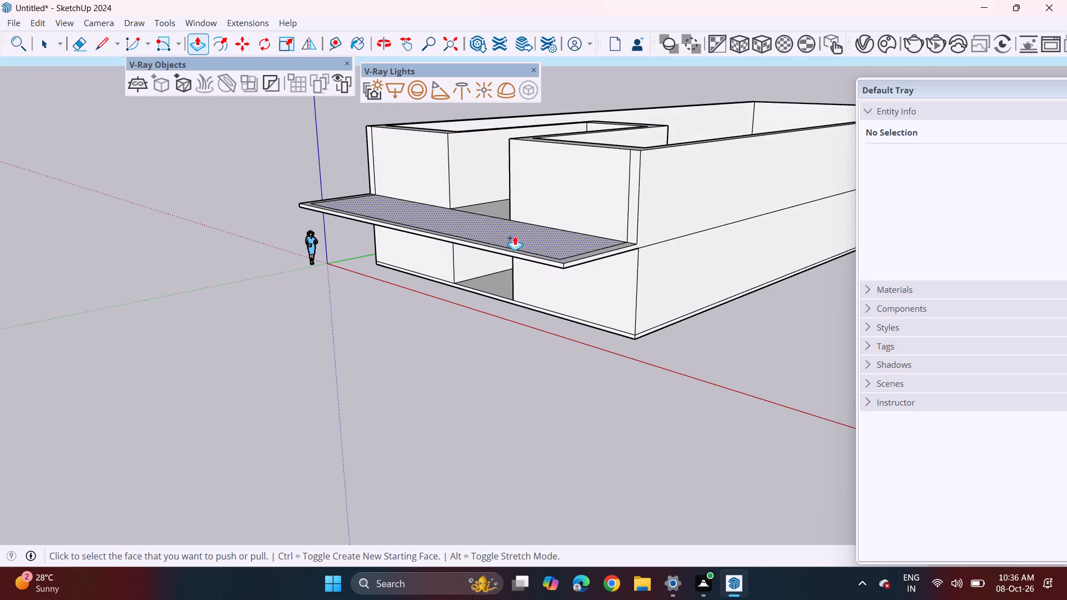
Erase the inner front line on the overhanging slab in front of the upper storey.
middle_drag(501, 231, 562, 349)
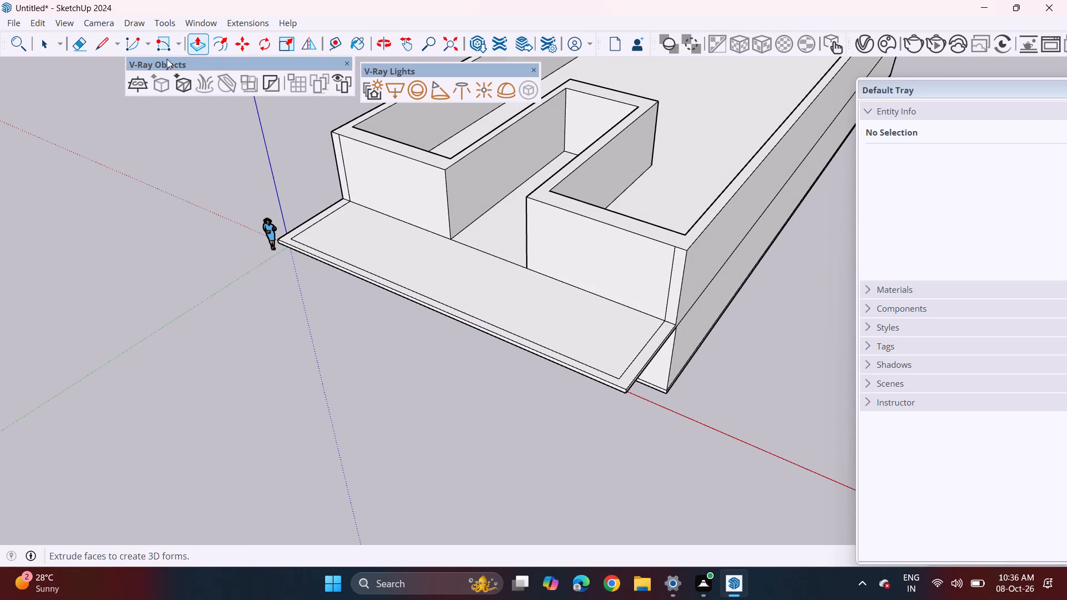
drag(74, 46, 95, 56)
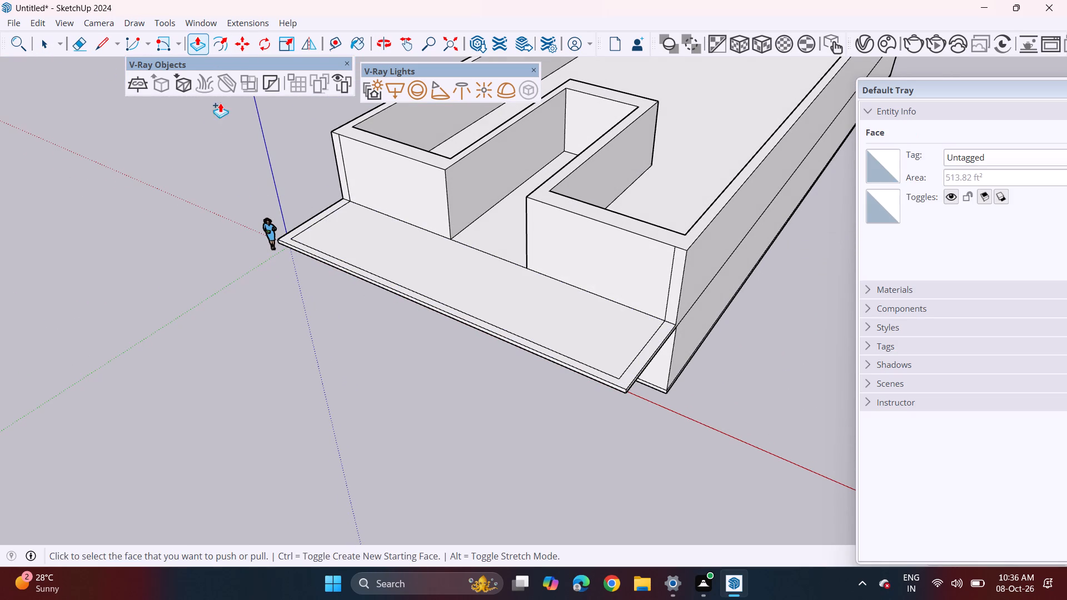
click(84, 39)
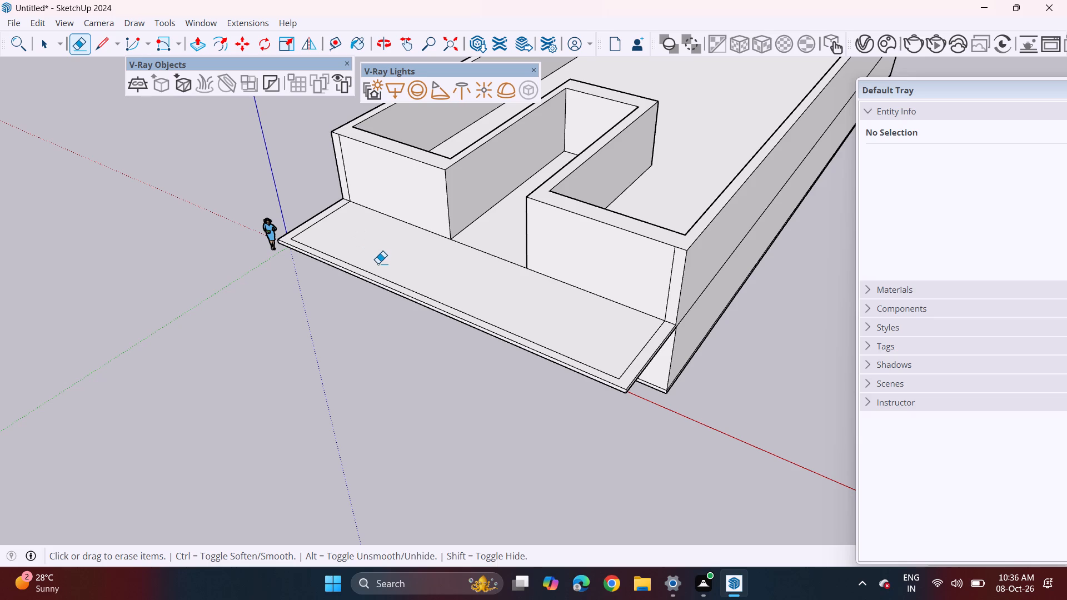
click(391, 283)
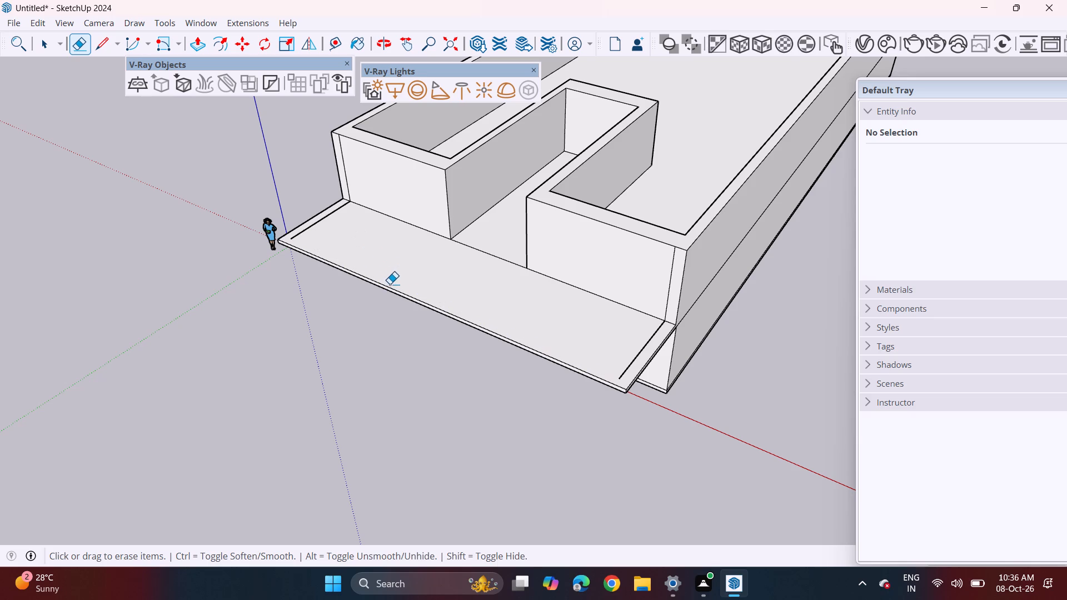
Push/Pull the overhanging slab's front edge back until it is flush with the building's front walls.
click(201, 48)
middle_drag(594, 372, 508, 199)
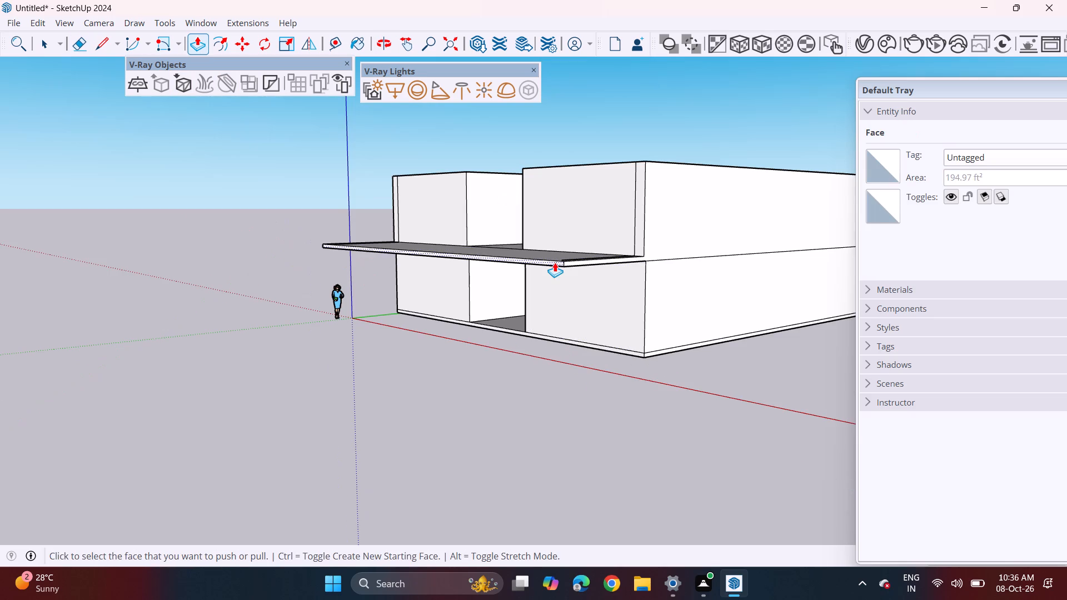
click(555, 262)
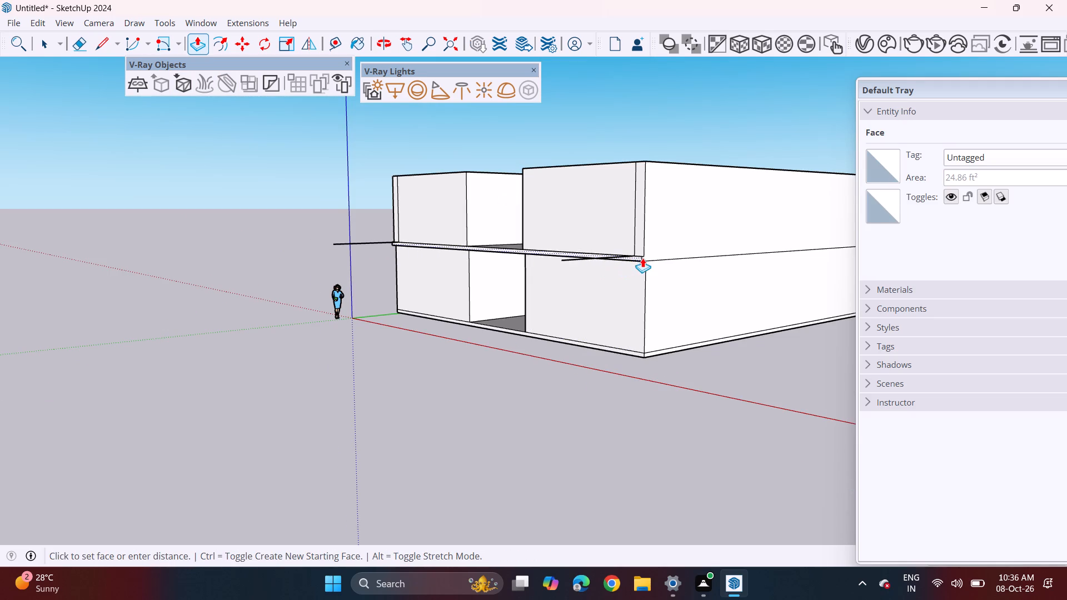
click(647, 272)
Erase the two stray lines left projecting from the slab at both front corners of the building.
middle_drag(546, 289, 751, 349)
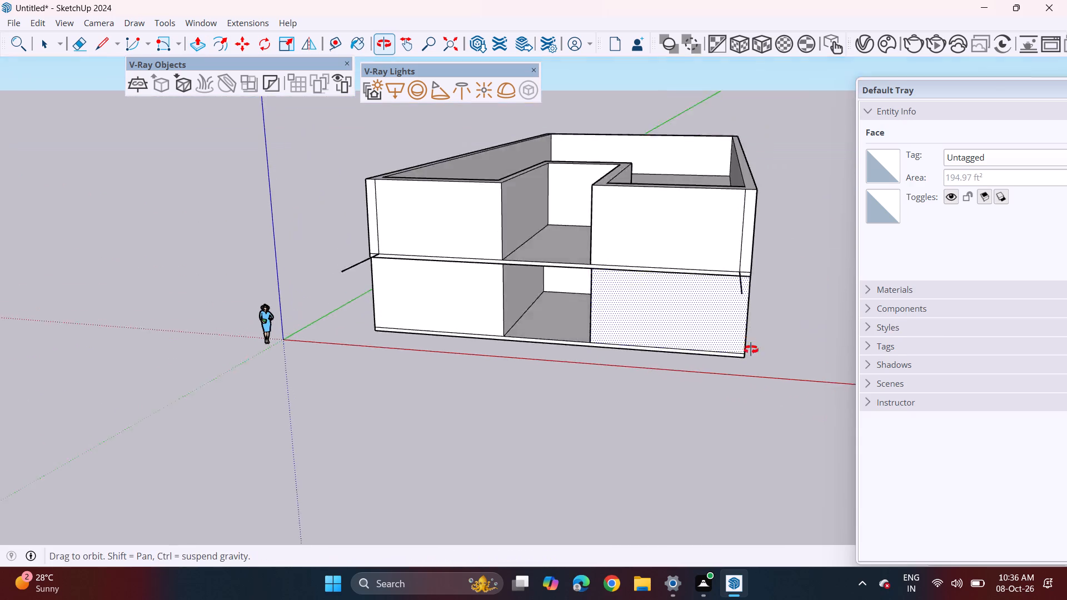
middle_drag(751, 349, 762, 372)
click(70, 50)
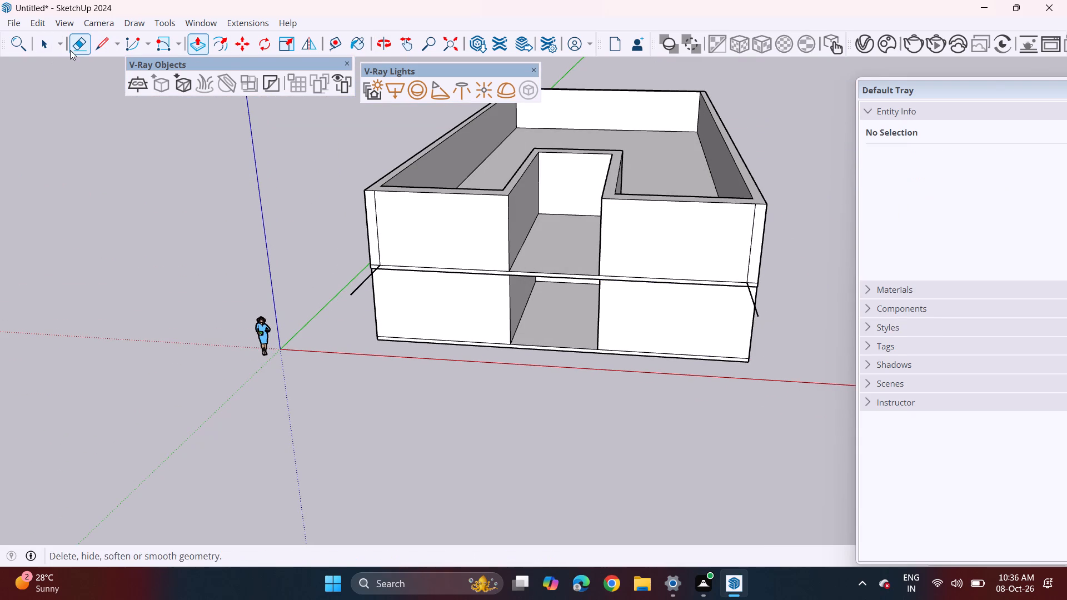
click(76, 47)
click(354, 291)
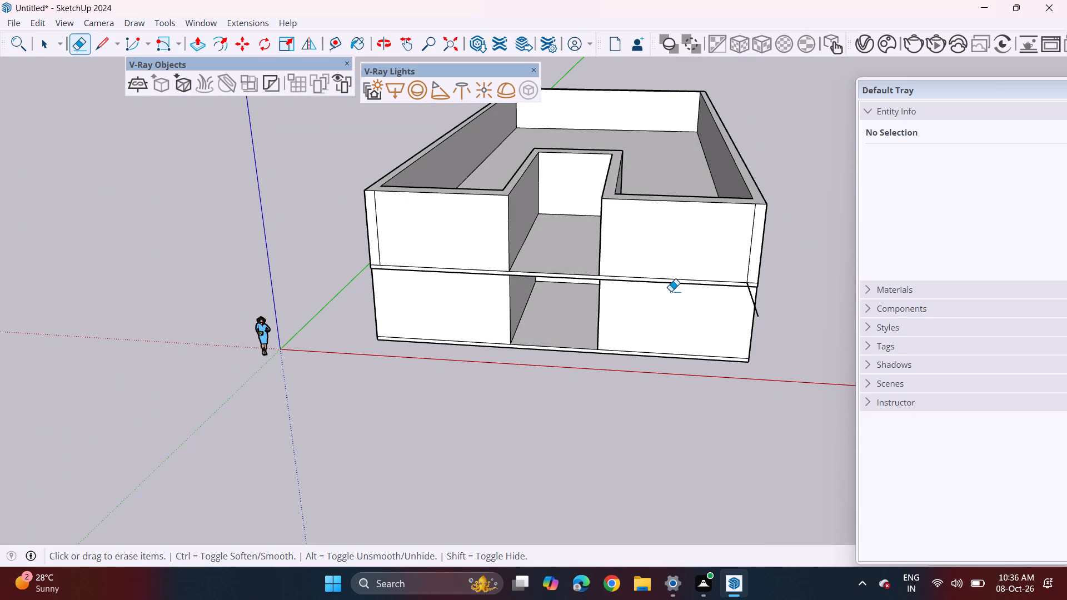
click(757, 313)
Draw short lines across the upper wall tops from both back corners of the recess to the opposite wall edges.
middle_drag(679, 358, 711, 206)
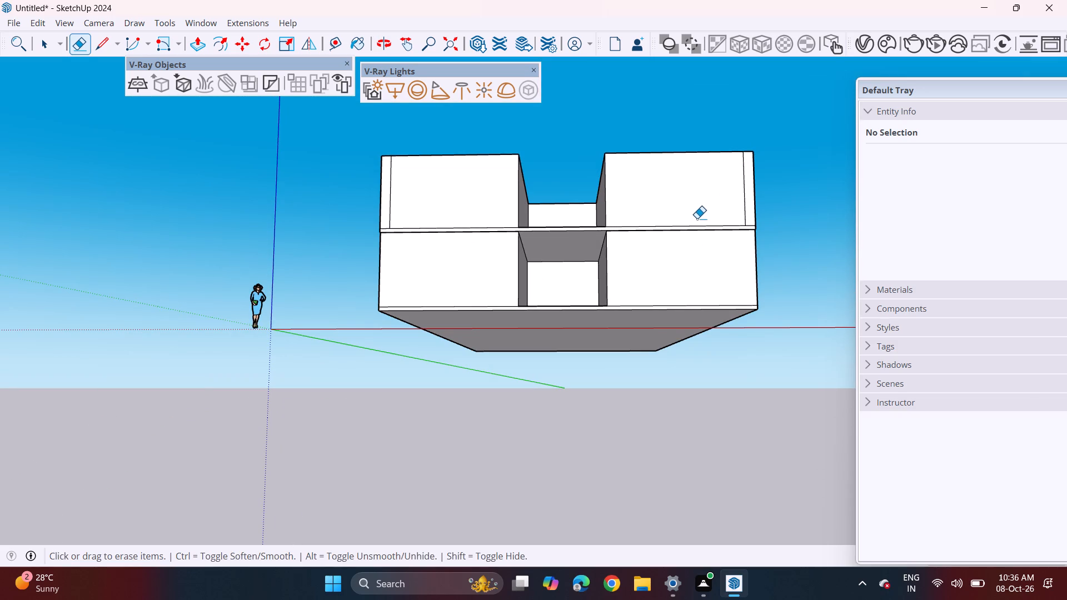
middle_drag(556, 203, 518, 362)
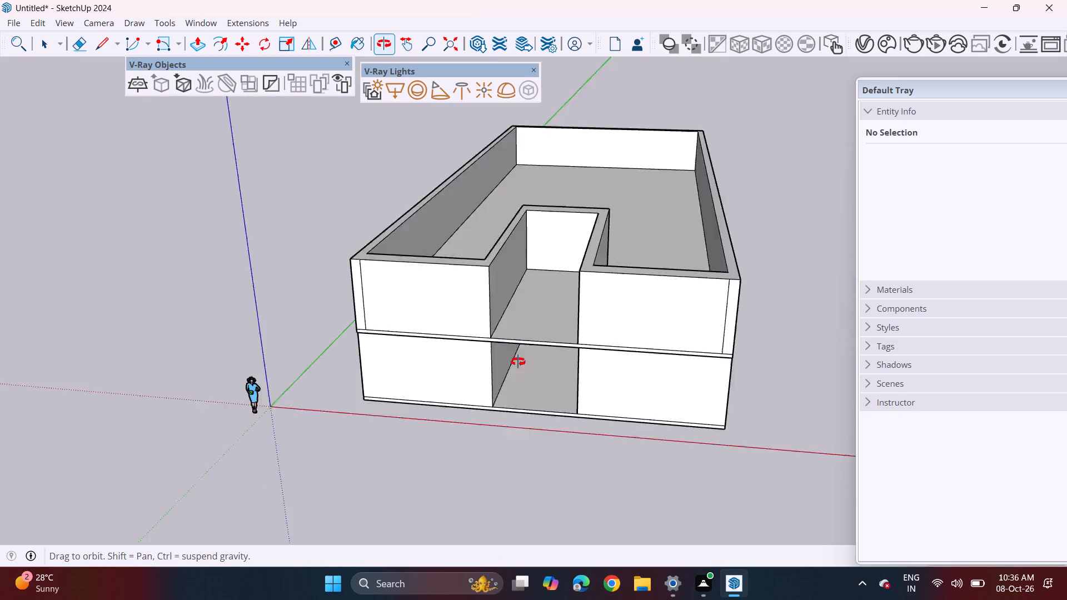
middle_drag(518, 362, 549, 546)
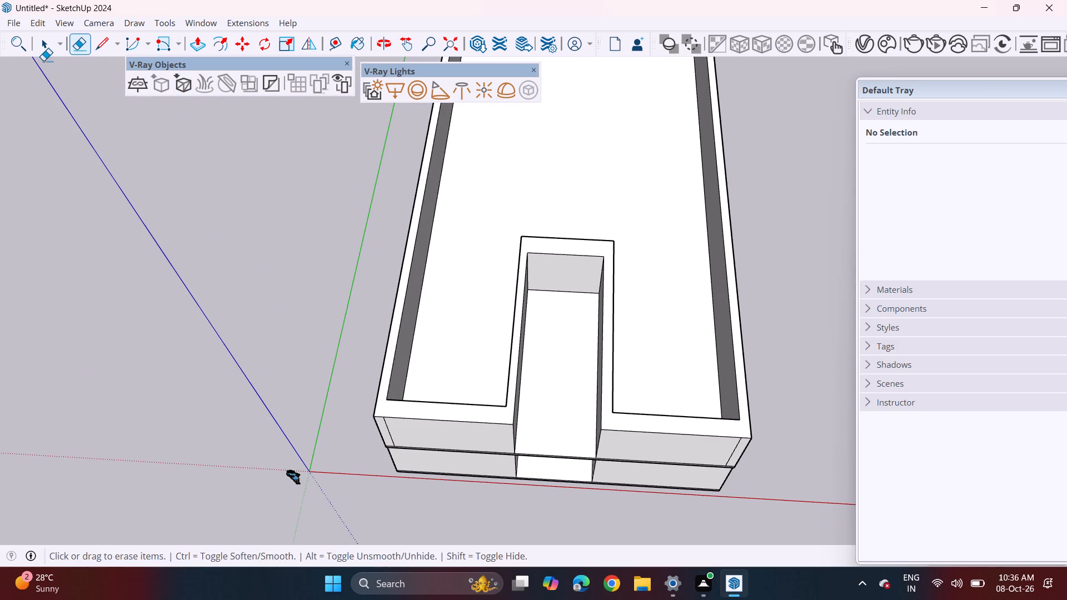
click(96, 46)
click(533, 252)
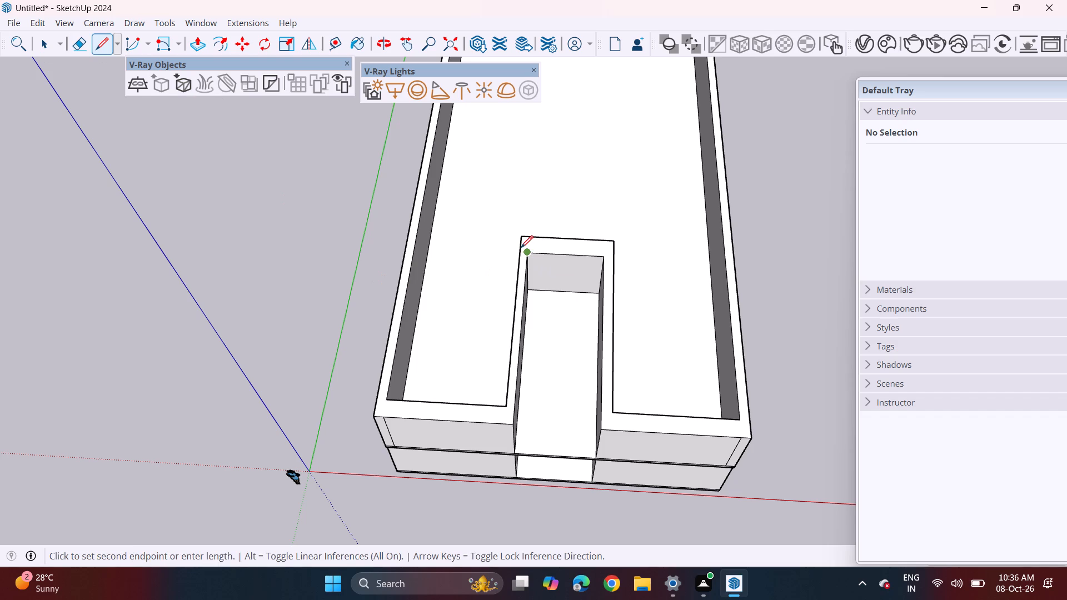
click(520, 253)
scroll(504, 257, up, 4)
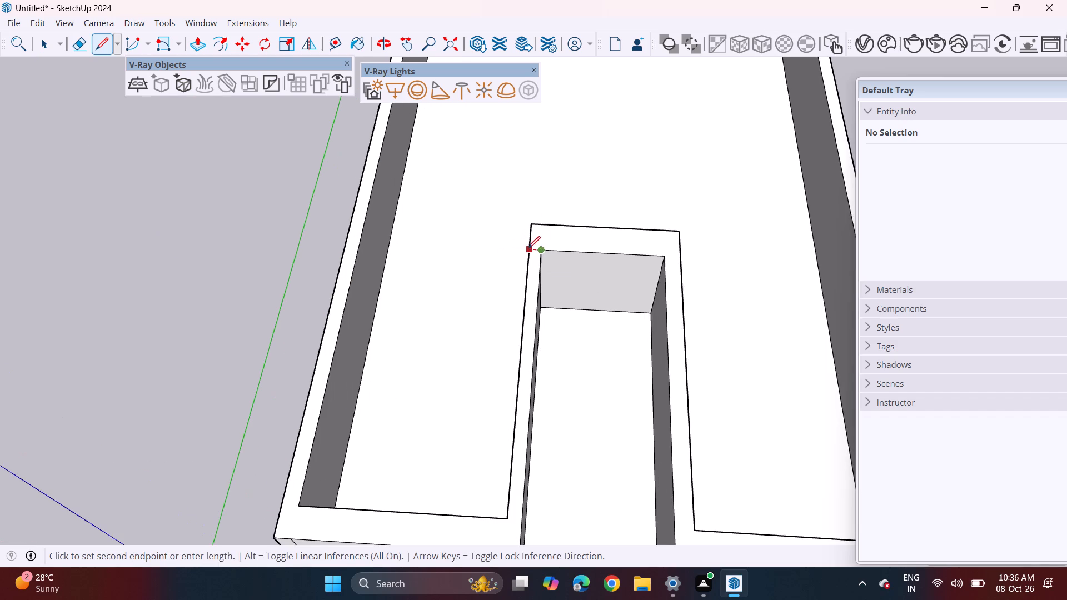
click(528, 251)
click(663, 258)
click(681, 259)
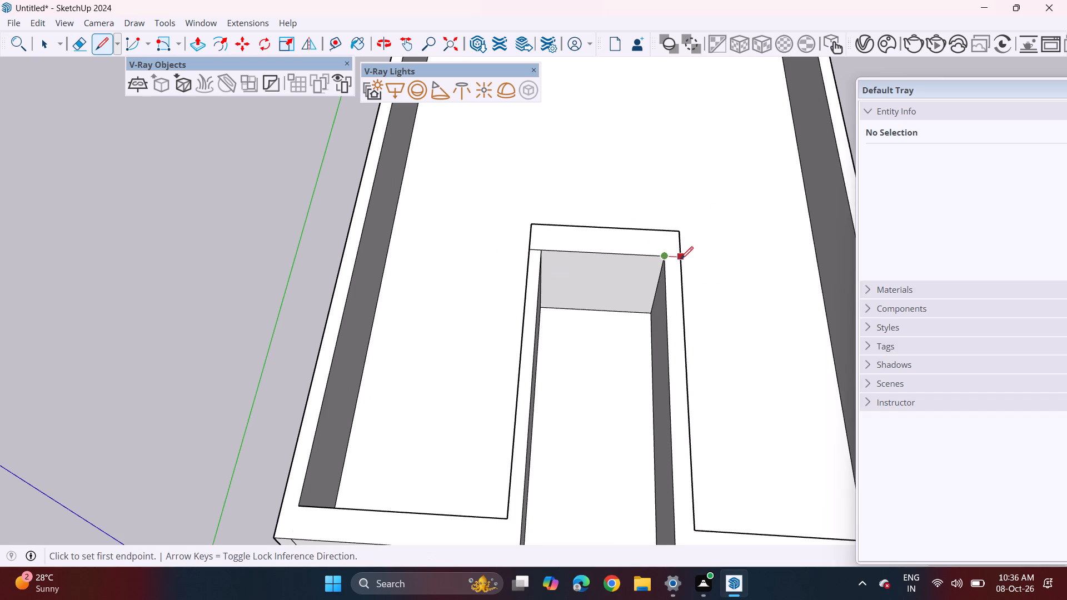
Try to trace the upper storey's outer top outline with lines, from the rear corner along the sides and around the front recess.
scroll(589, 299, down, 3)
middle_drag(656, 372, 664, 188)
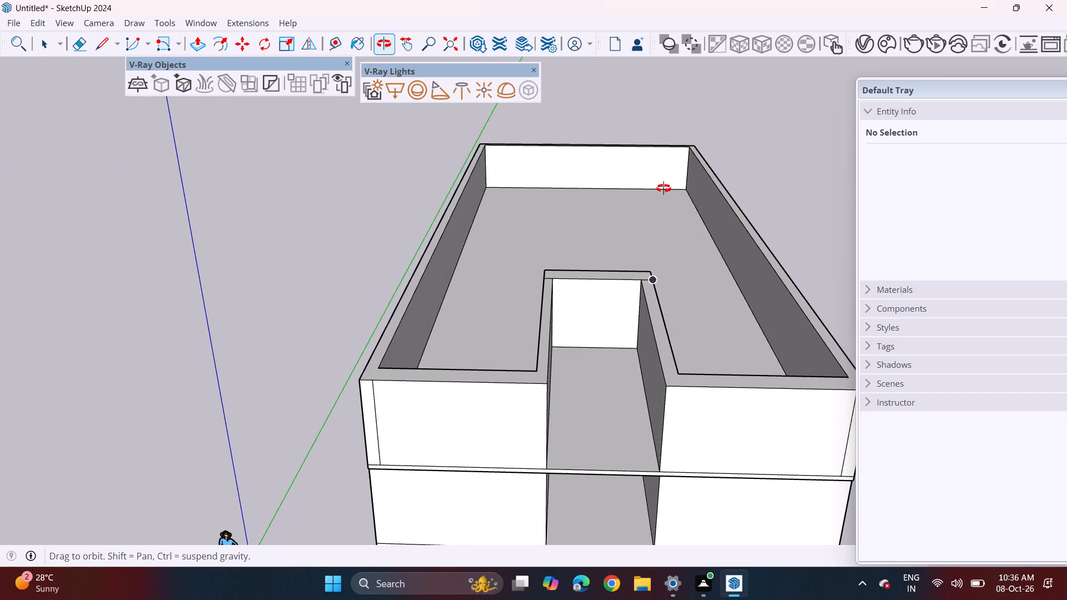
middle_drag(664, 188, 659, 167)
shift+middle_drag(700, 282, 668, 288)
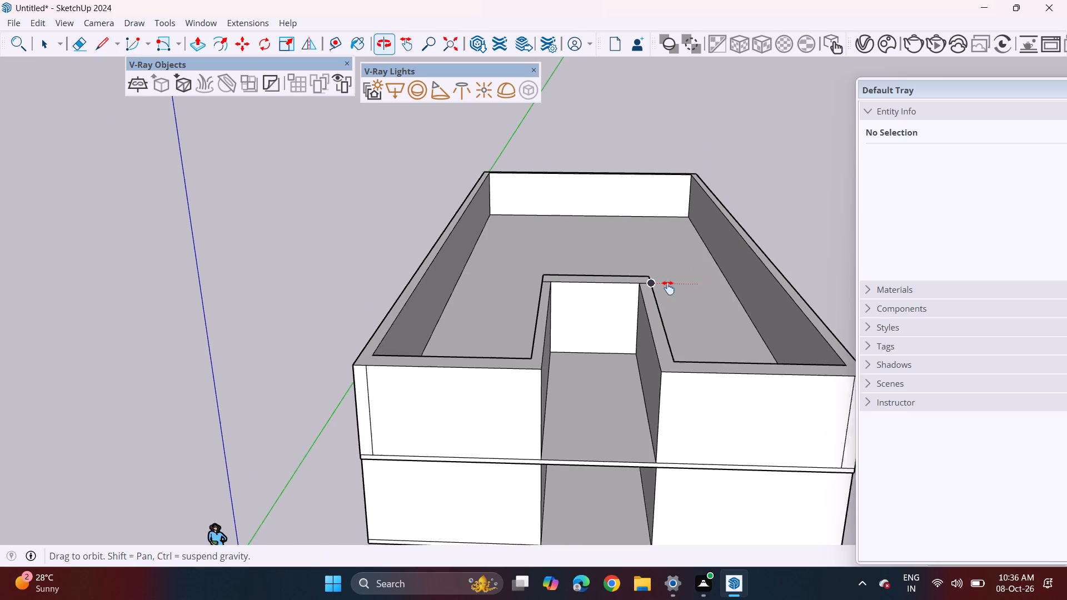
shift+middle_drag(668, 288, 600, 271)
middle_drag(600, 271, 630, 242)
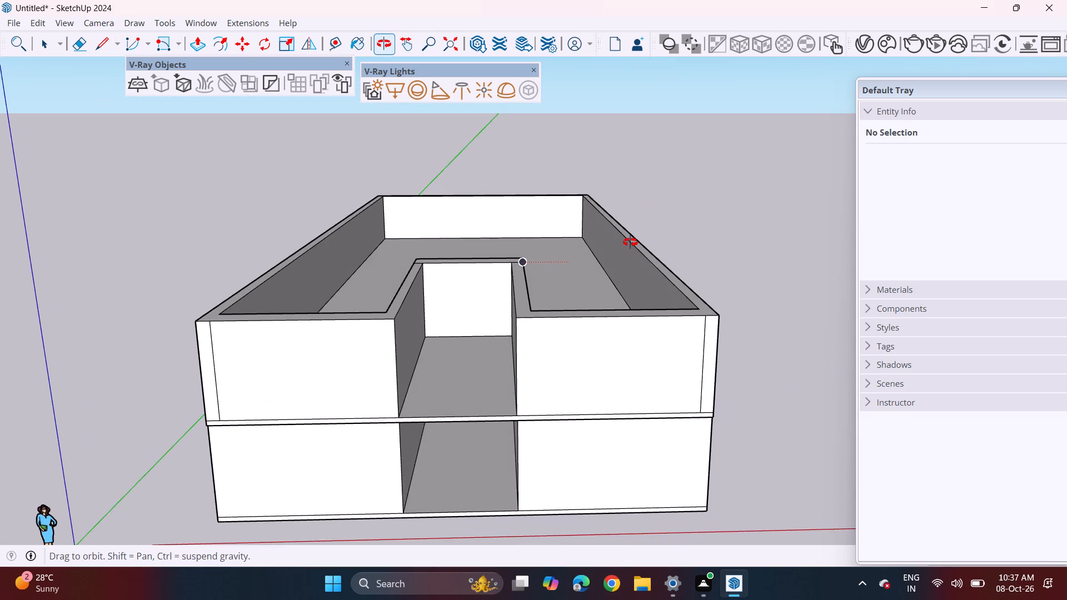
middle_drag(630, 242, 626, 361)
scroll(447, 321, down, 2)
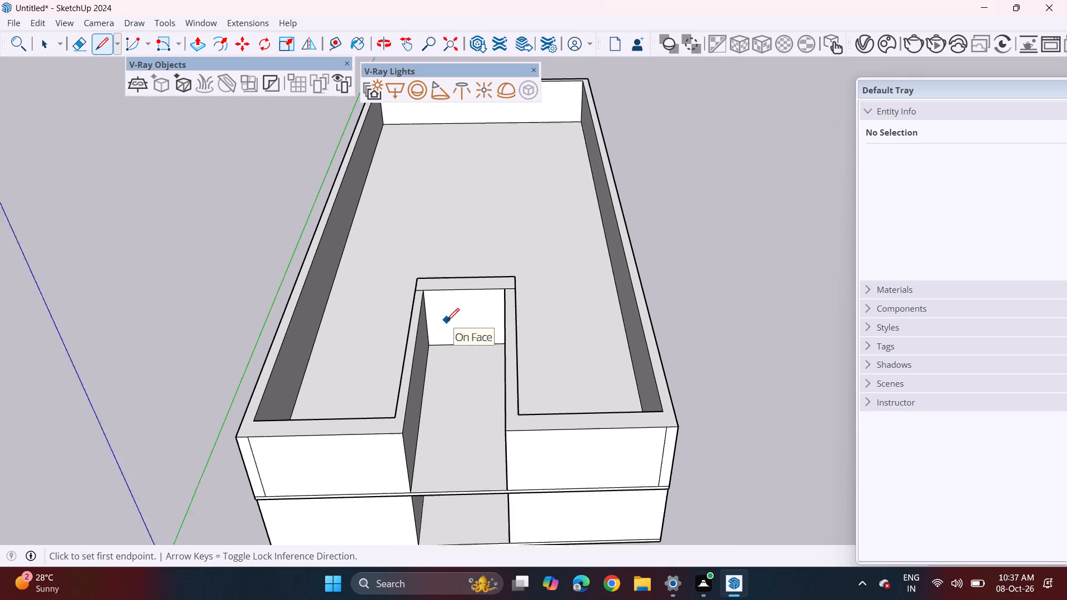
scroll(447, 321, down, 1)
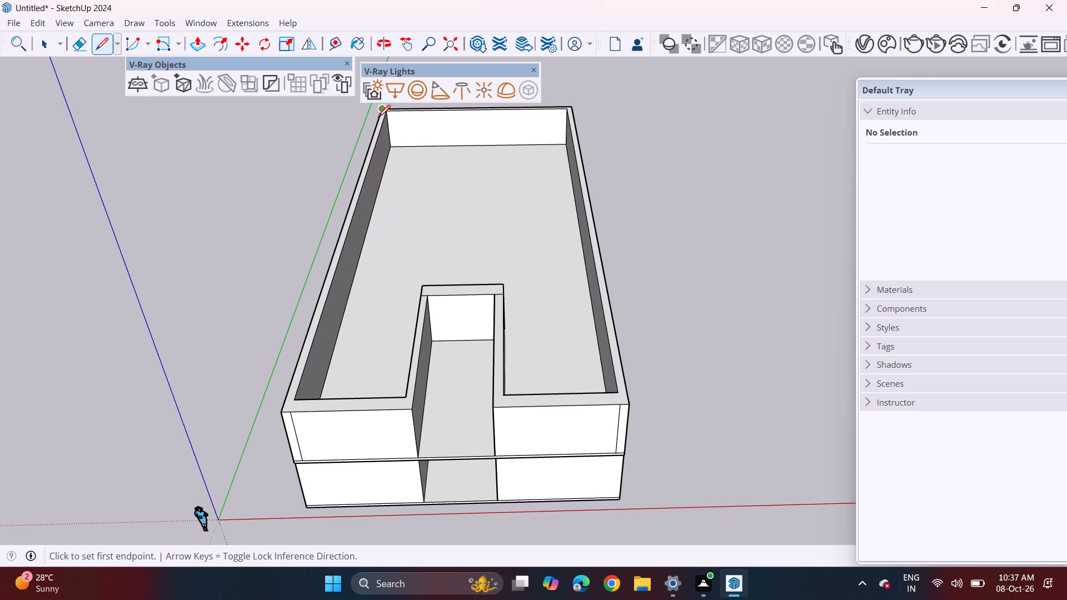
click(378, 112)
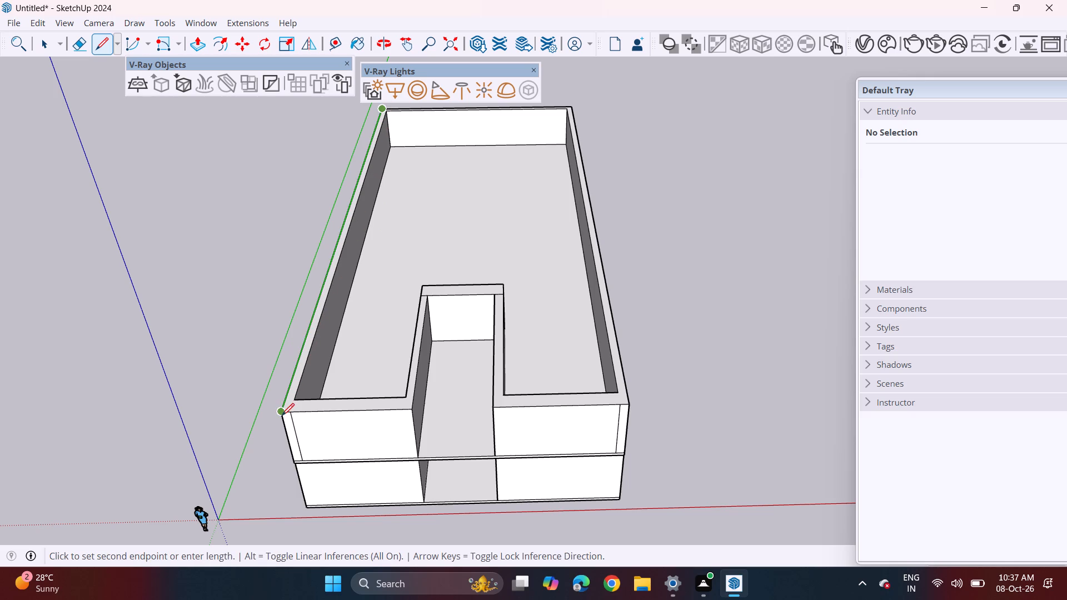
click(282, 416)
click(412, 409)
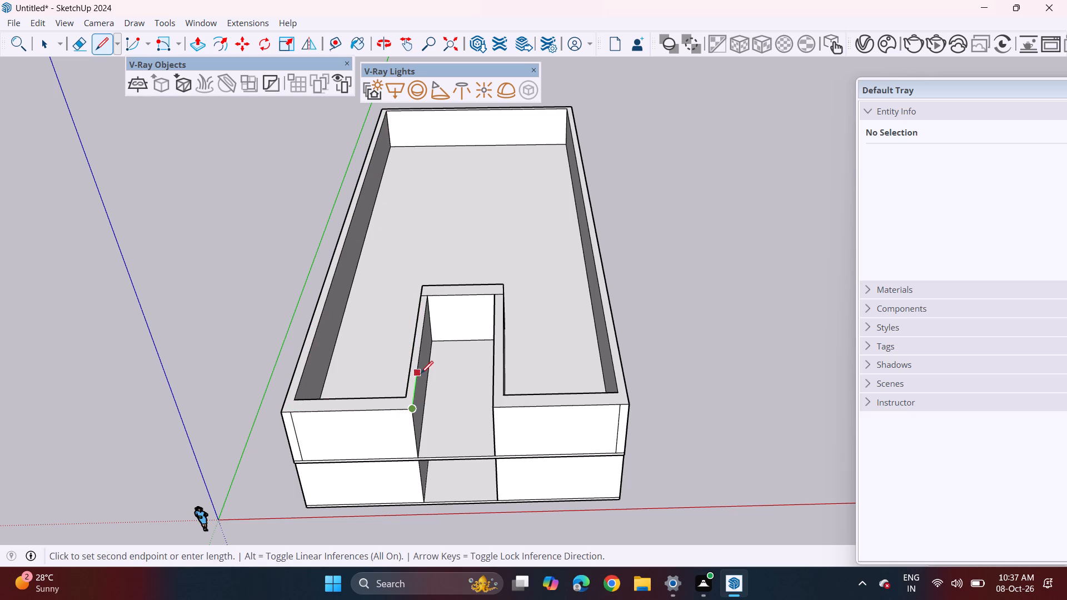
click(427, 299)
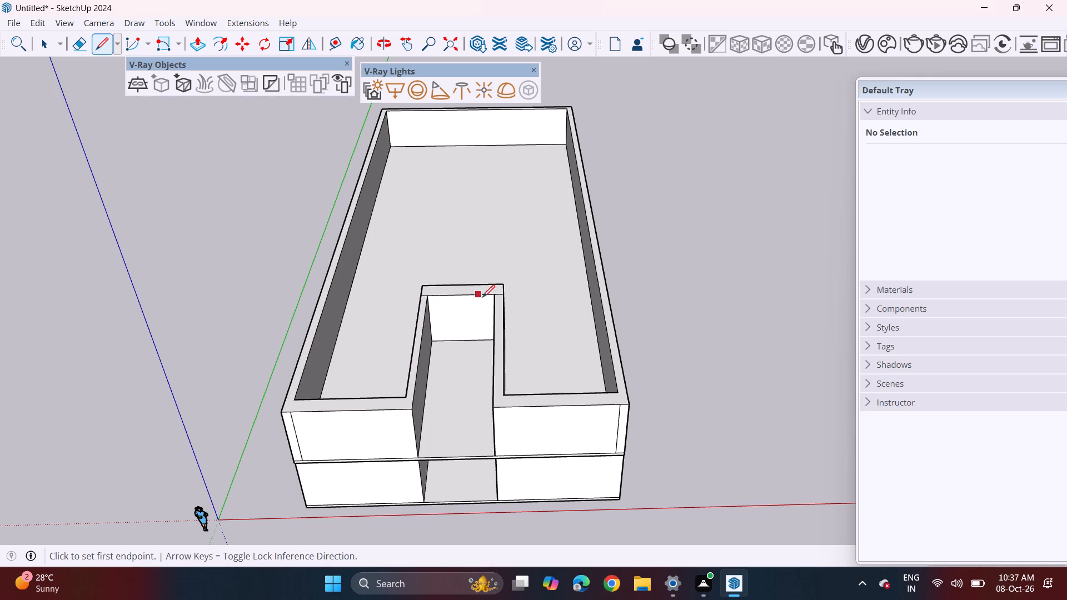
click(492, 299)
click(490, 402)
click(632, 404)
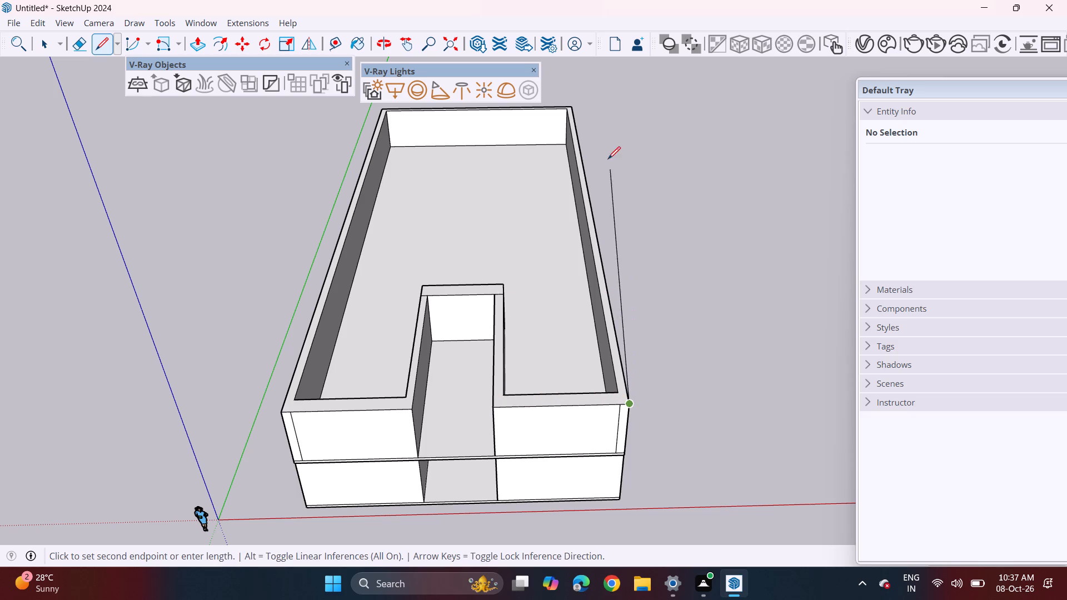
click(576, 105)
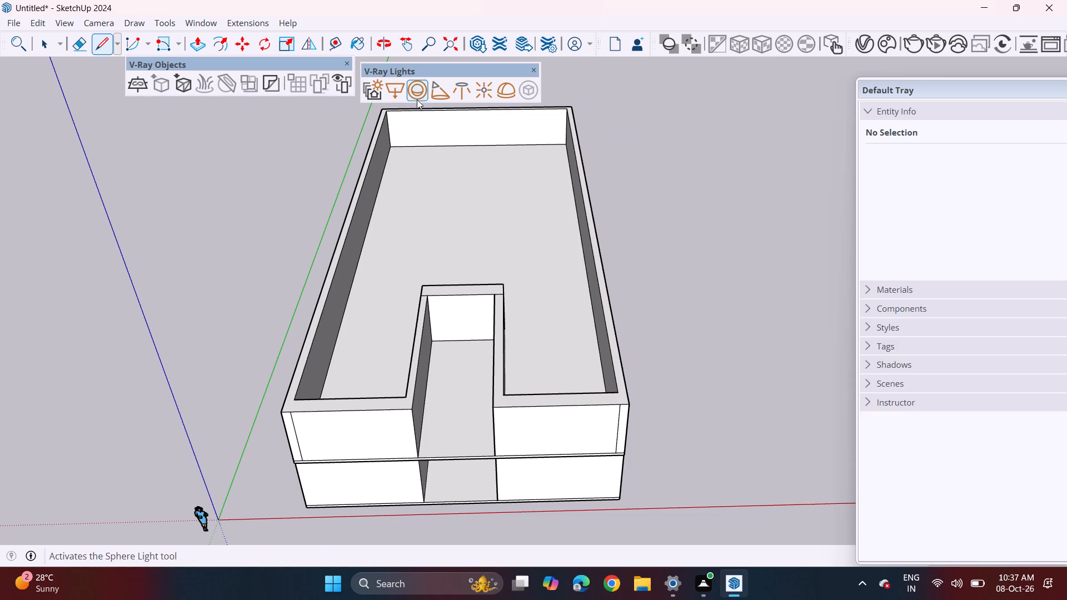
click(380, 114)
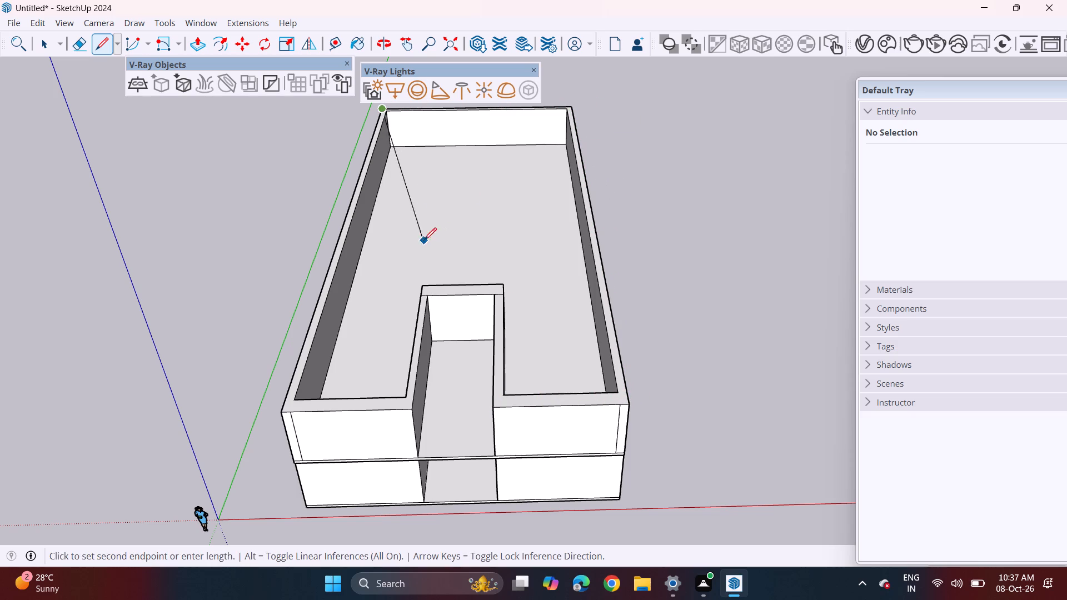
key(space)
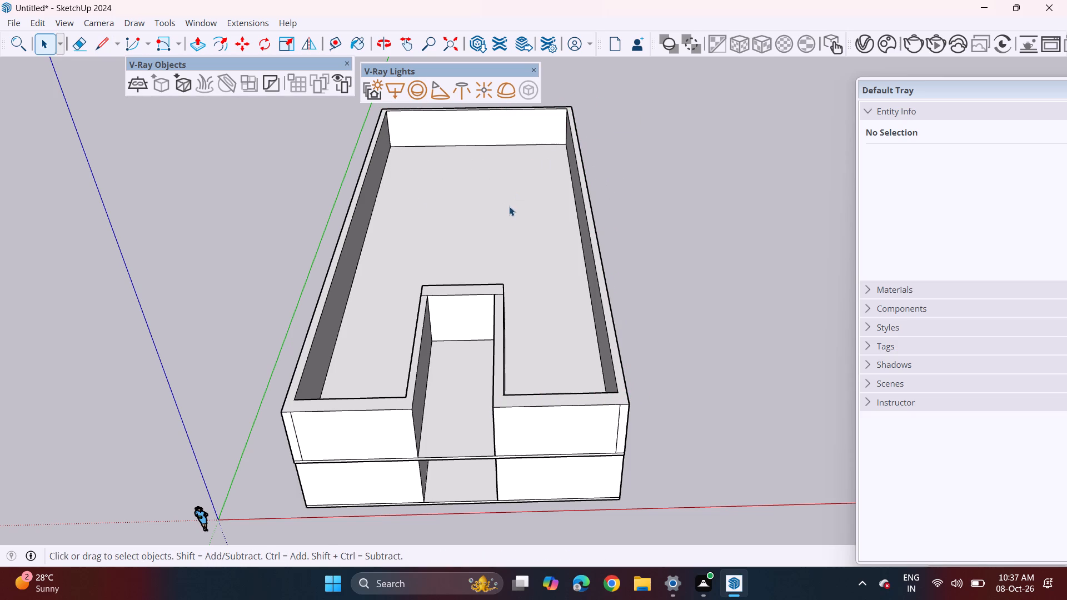
Draw an upright rotated rectangle 6" high along the full outer top edge of the upper storey's rear wall.
click(195, 41)
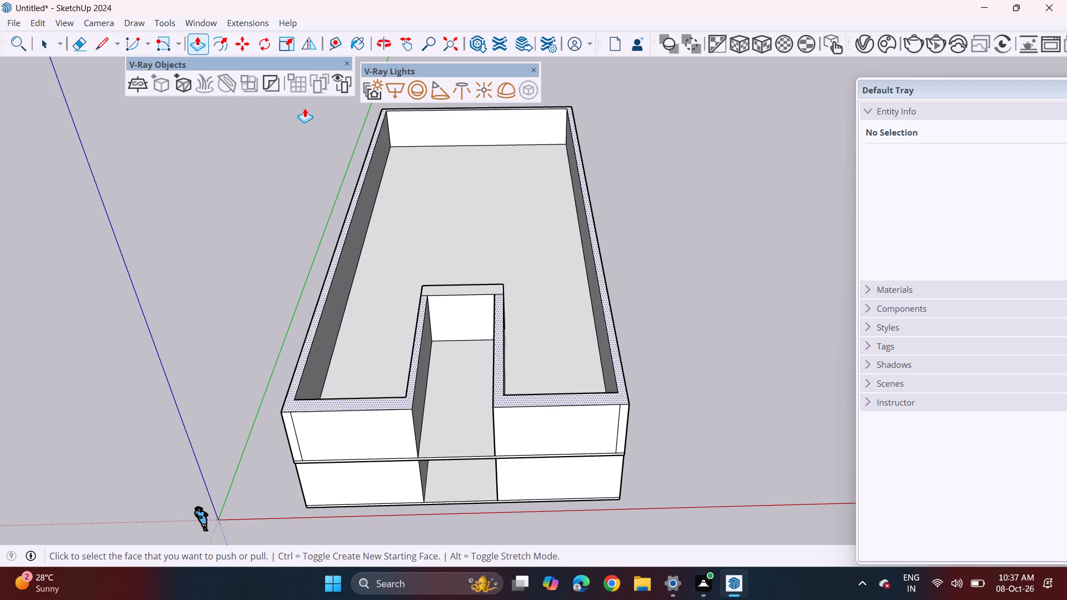
click(161, 40)
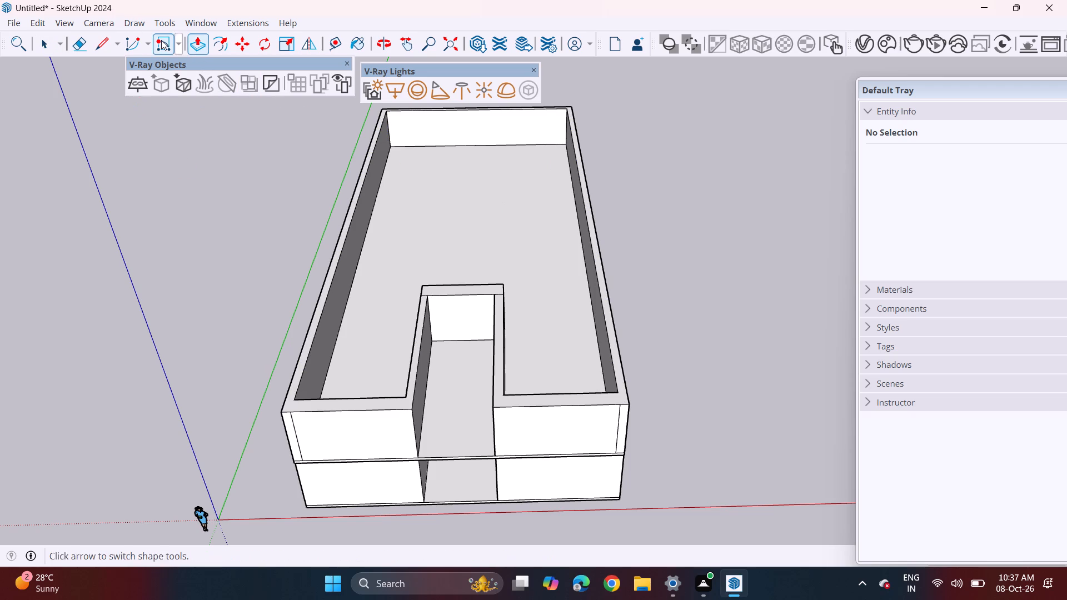
click(383, 106)
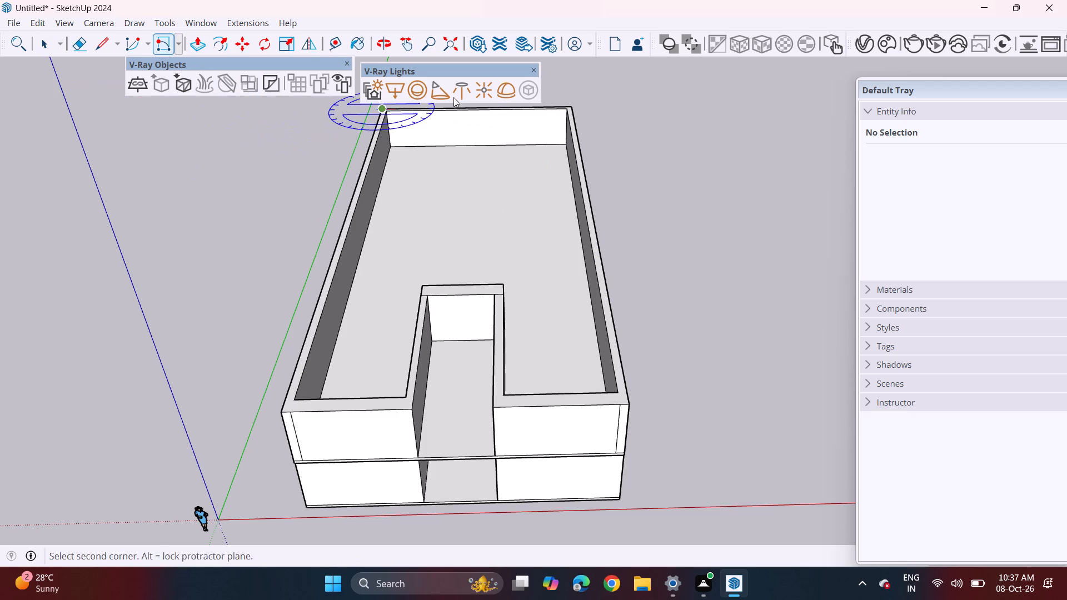
click(572, 105)
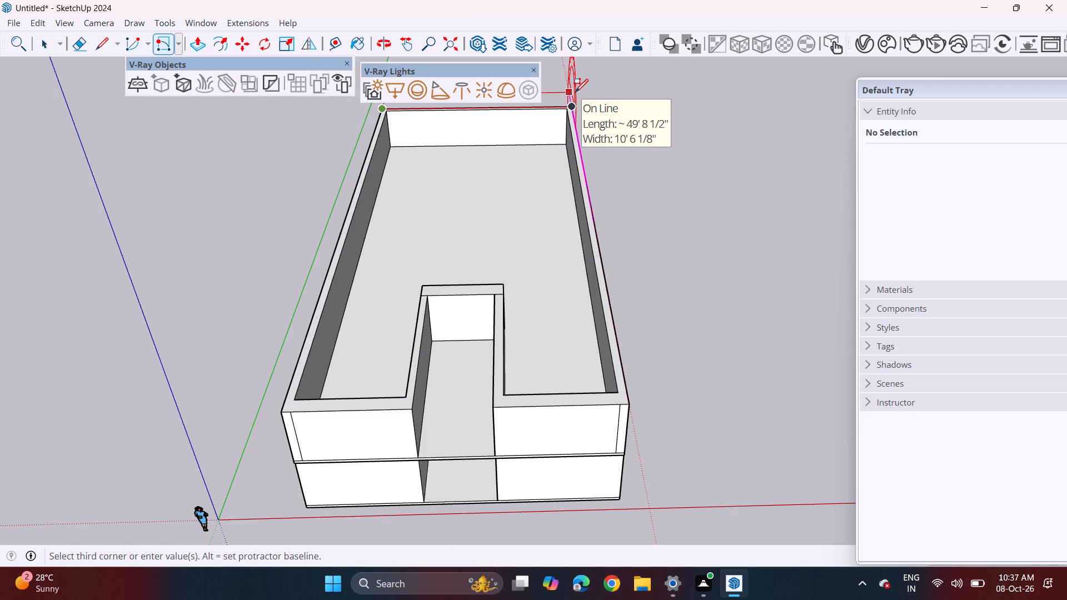
middle_drag(575, 92, 240, 113)
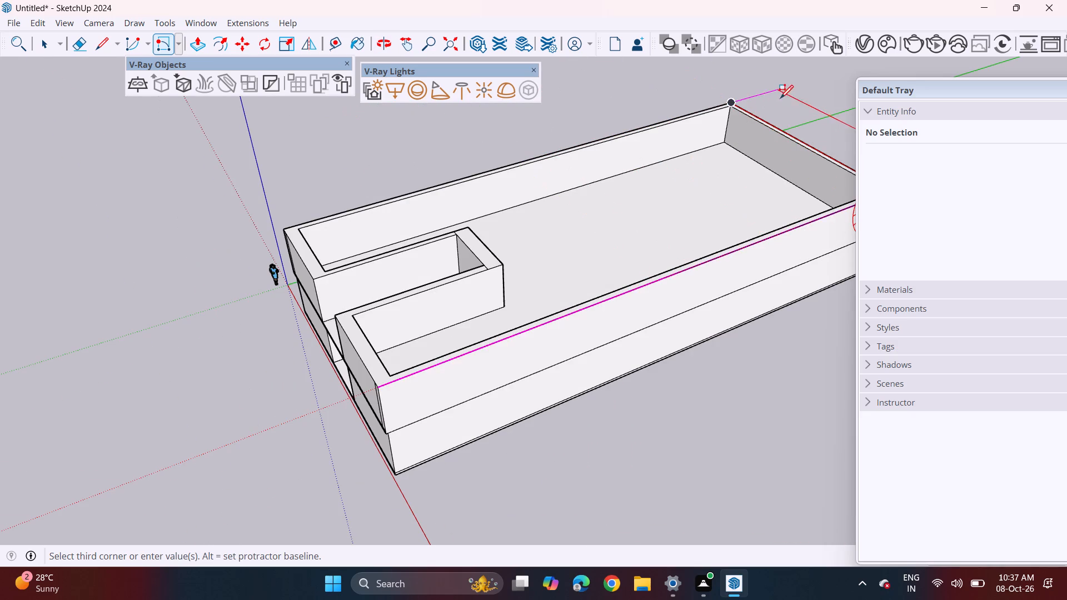
shift+middle_drag(744, 95, 664, 114)
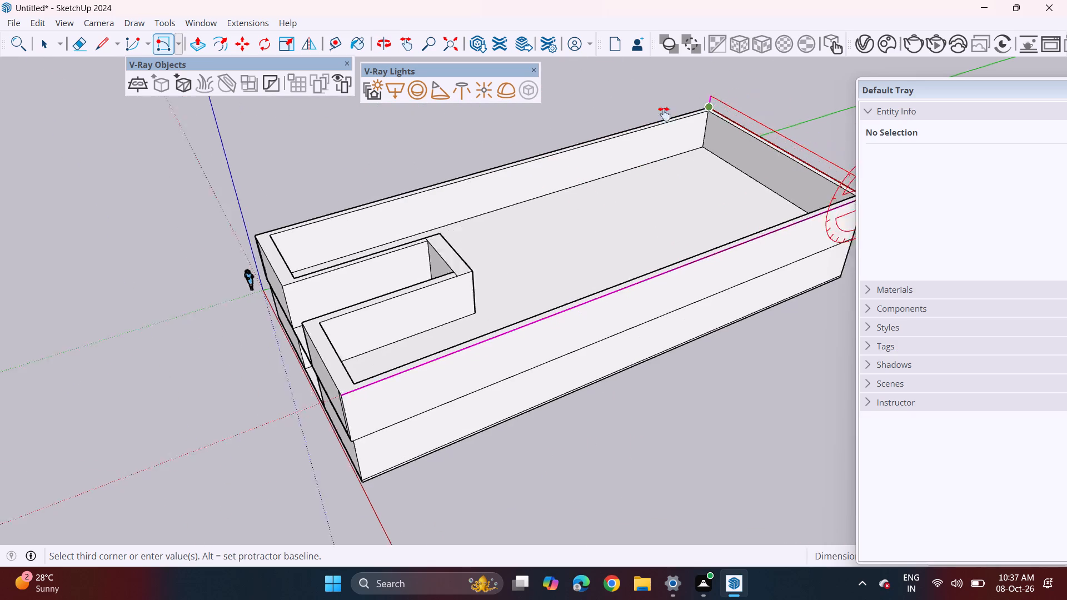
shift+middle_drag(664, 114, 493, 117)
middle_drag(590, 189, 563, 112)
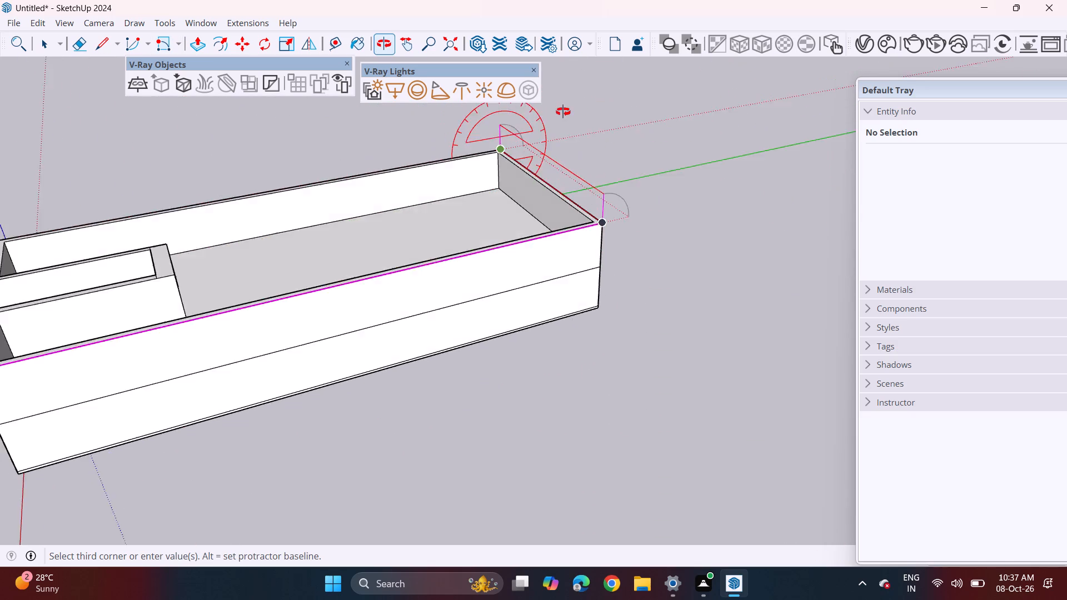
middle_drag(563, 112, 540, 75)
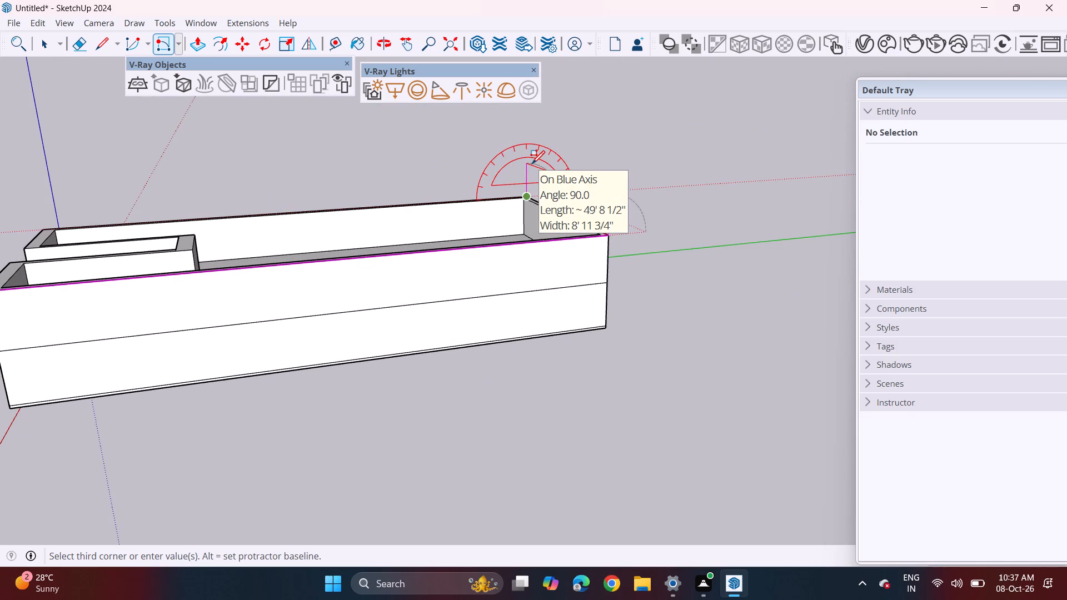
key(6)
key(Return)
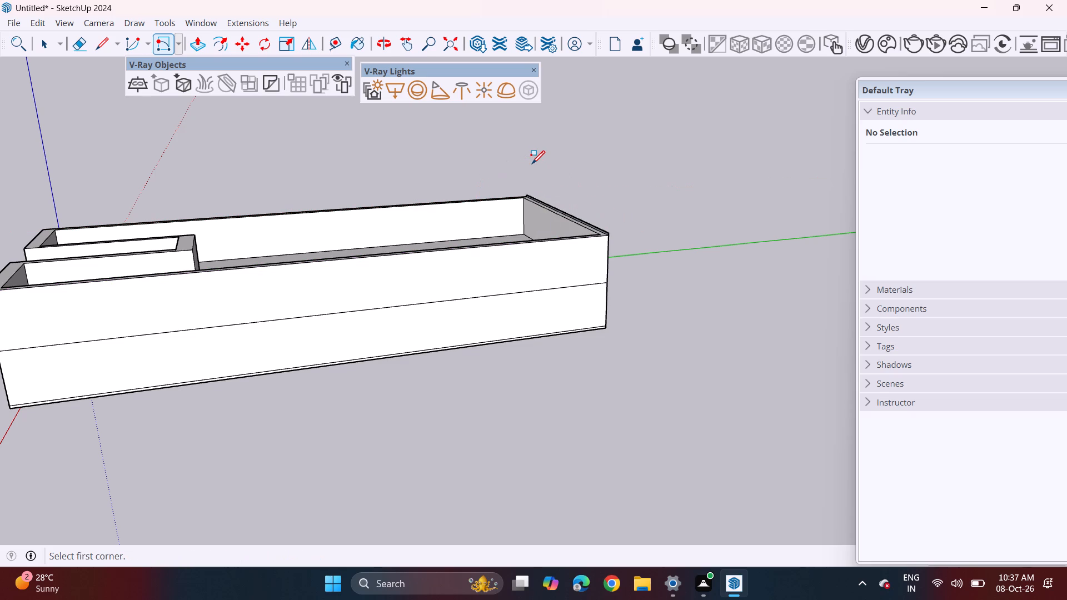
Push/Pull the 6" strip from the rear wall forward over the upper storey, up to the back wall of the front recess.
click(200, 44)
scroll(631, 292, up, 3)
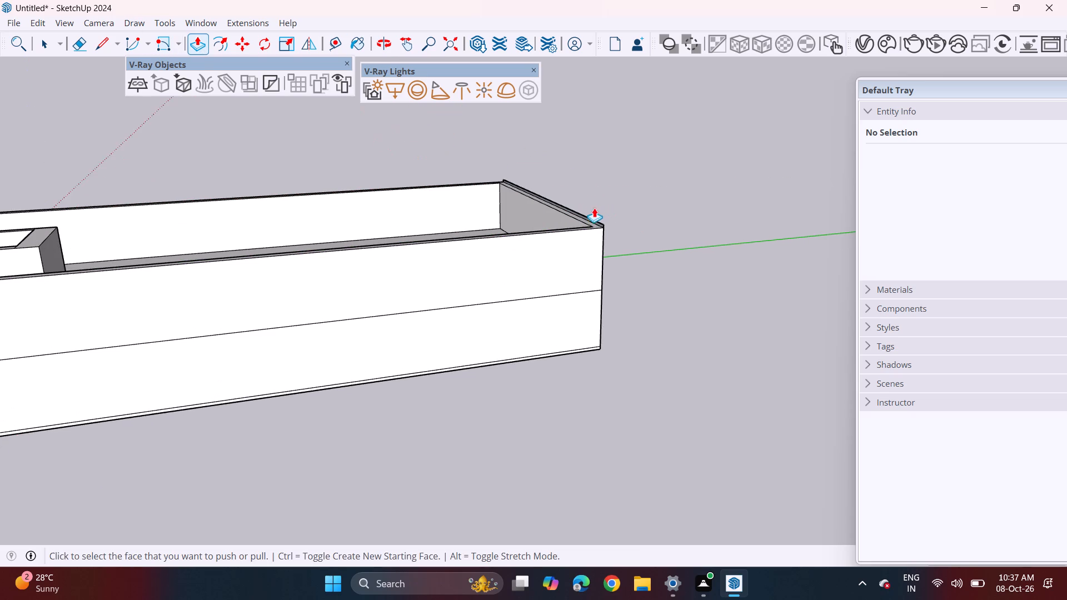
middle_drag(594, 208, 678, 293)
scroll(626, 250, up, 9)
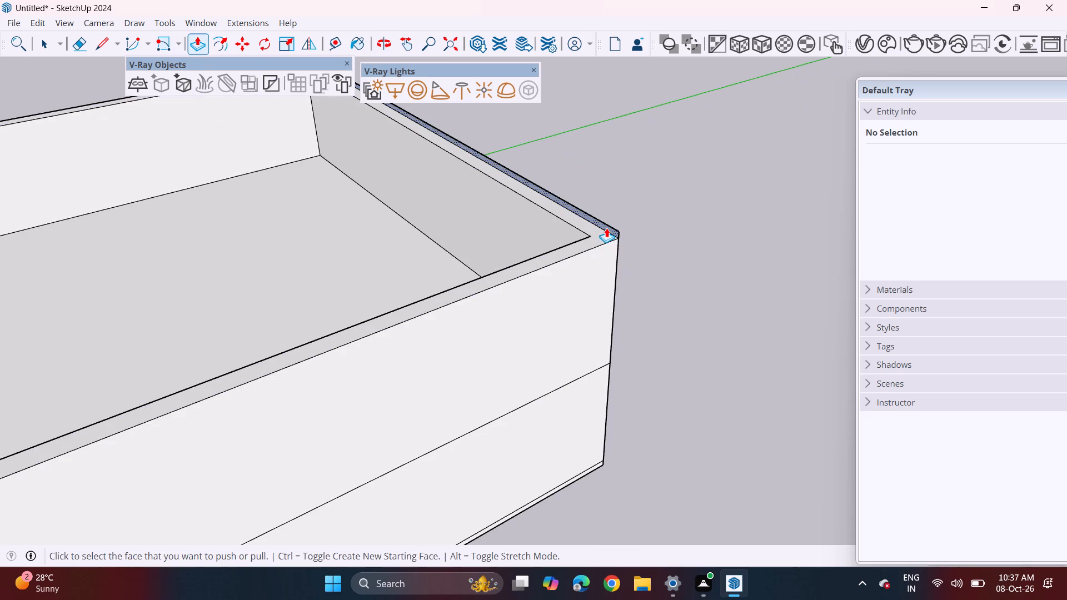
click(606, 228)
scroll(411, 316, down, 6)
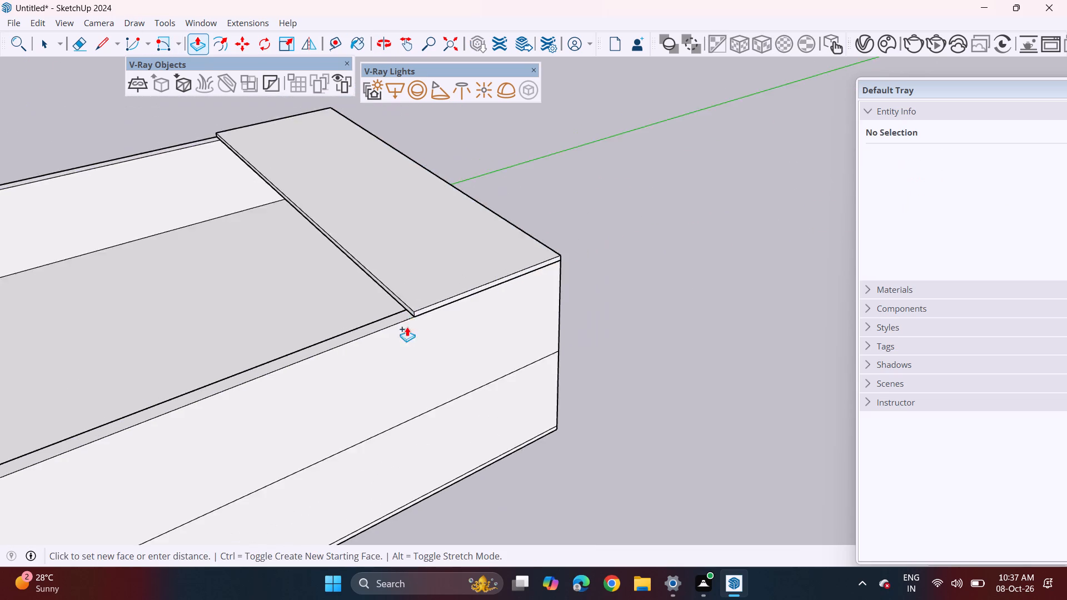
scroll(407, 327, down, 5)
shift+middle_drag(329, 384, 759, 173)
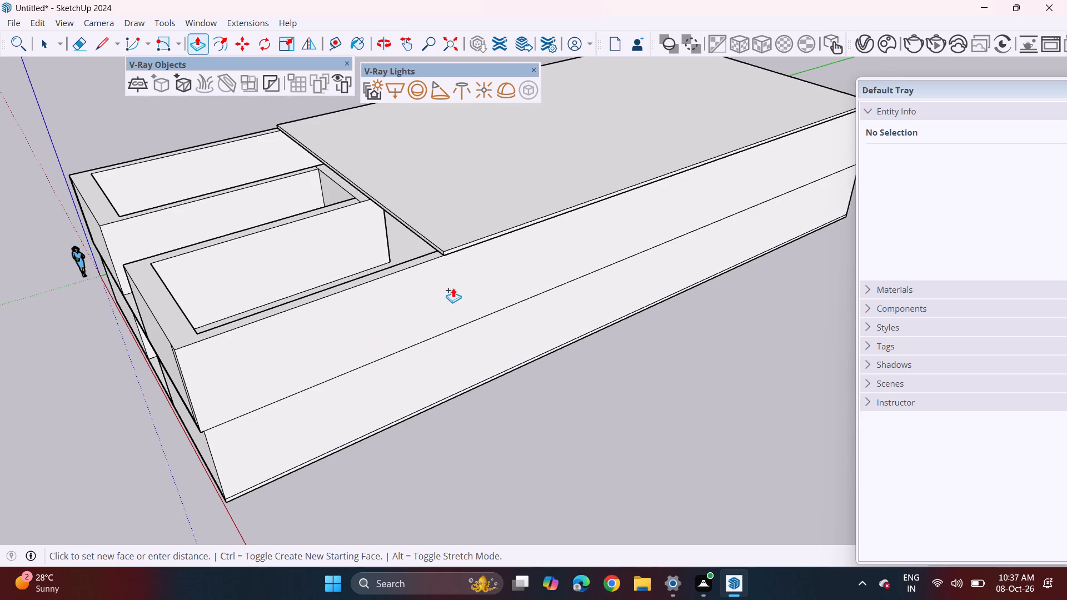
click(443, 288)
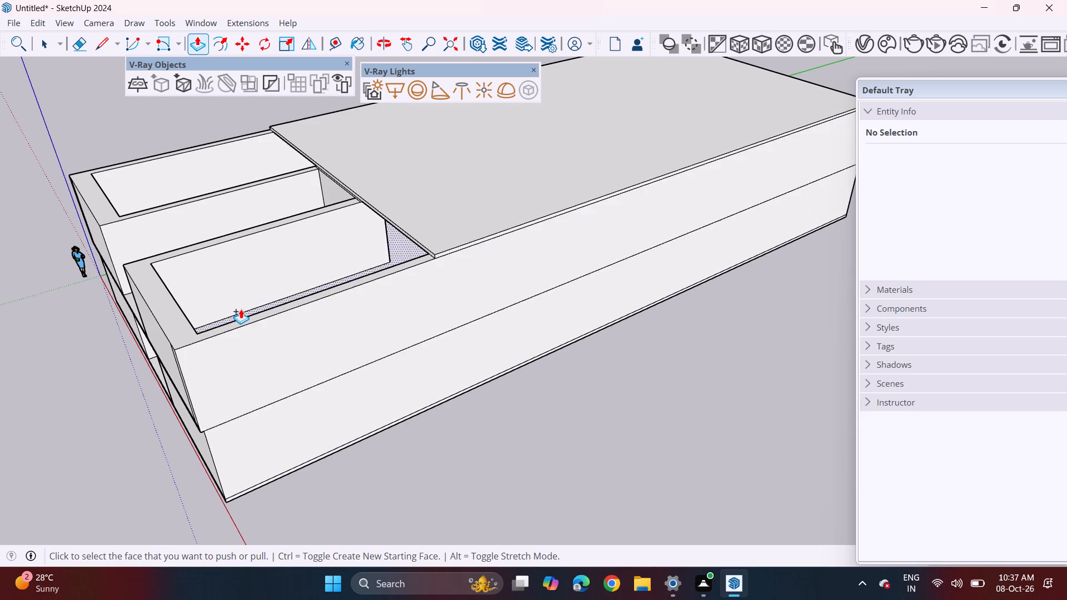
Draw short vertical lines across the top slab's front edge at both back corners of the recess.
middle_drag(241, 309, 532, 241)
middle_drag(559, 215, 567, 205)
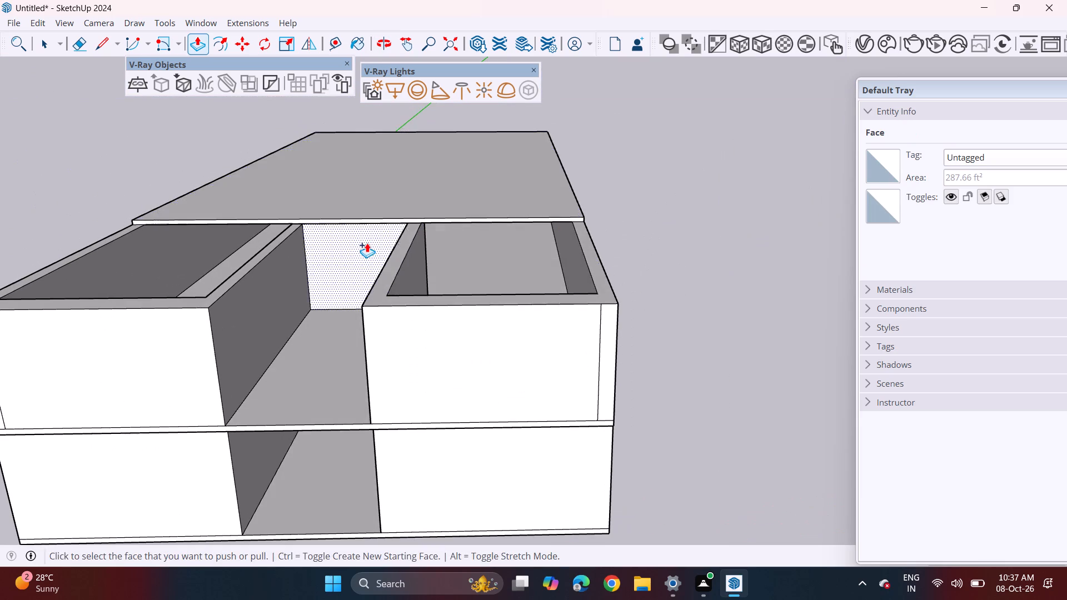
scroll(365, 226, up, 2)
click(107, 44)
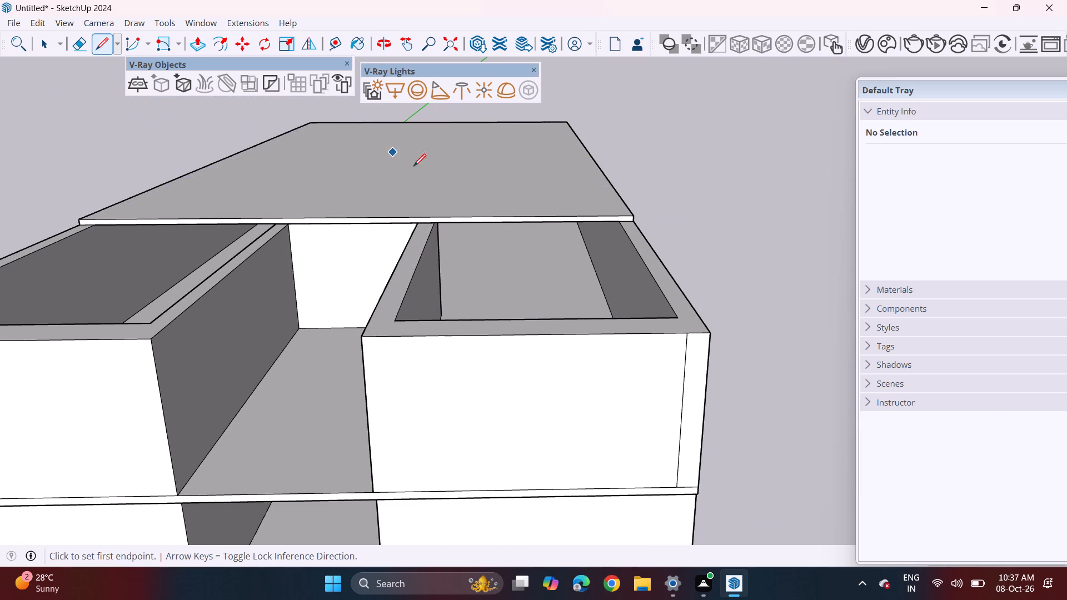
scroll(426, 179, up, 4)
click(411, 252)
click(411, 236)
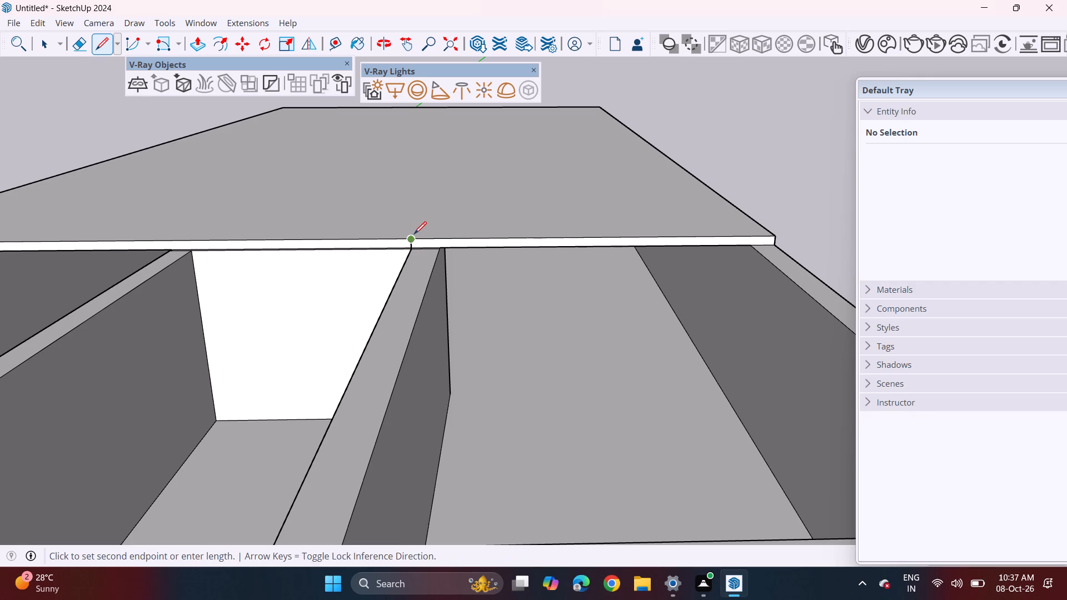
key(space)
middle_drag(163, 273, 250, 256)
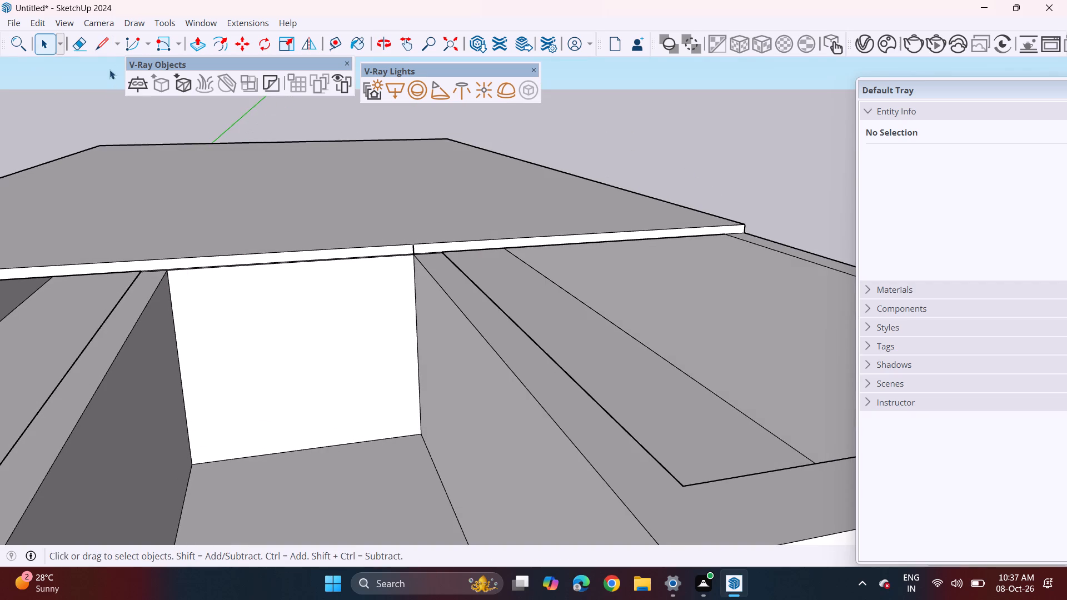
click(102, 47)
click(169, 274)
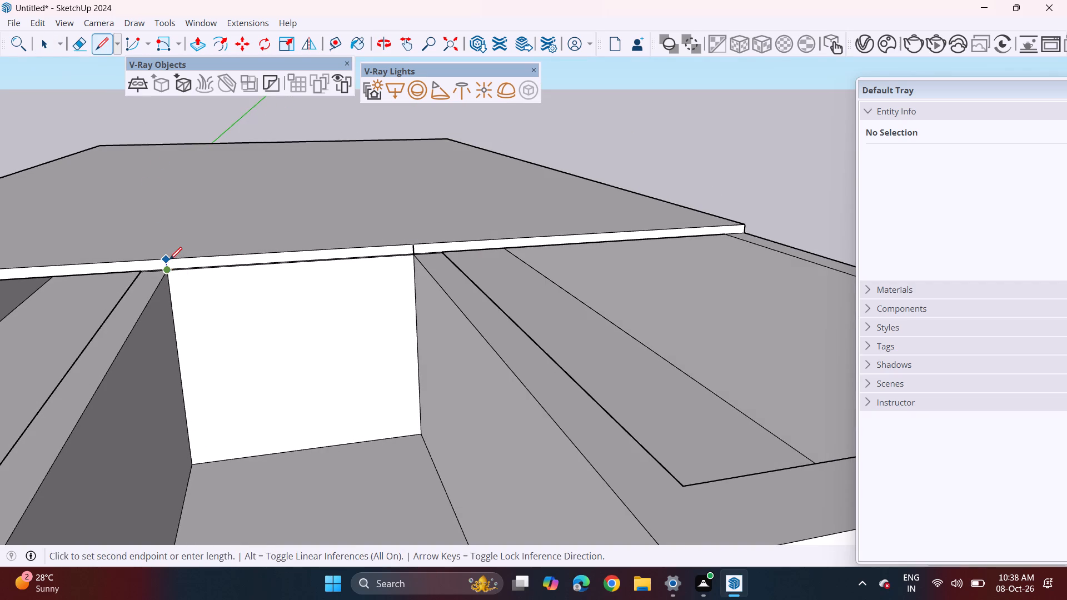
click(169, 259)
scroll(331, 294, down, 1)
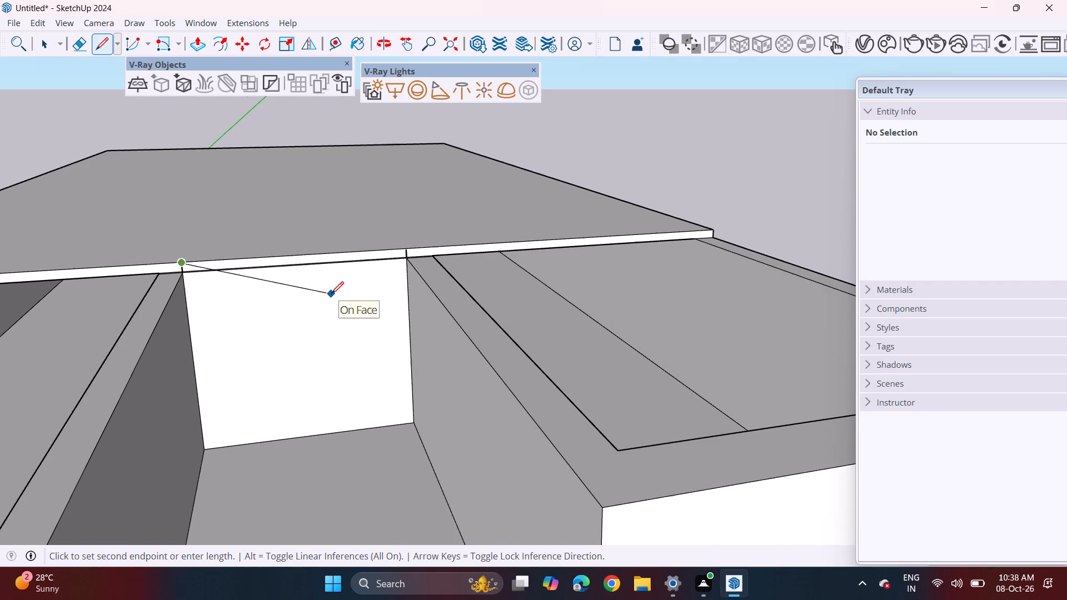
middle_drag(331, 294, 326, 365)
key(ctrl+z)
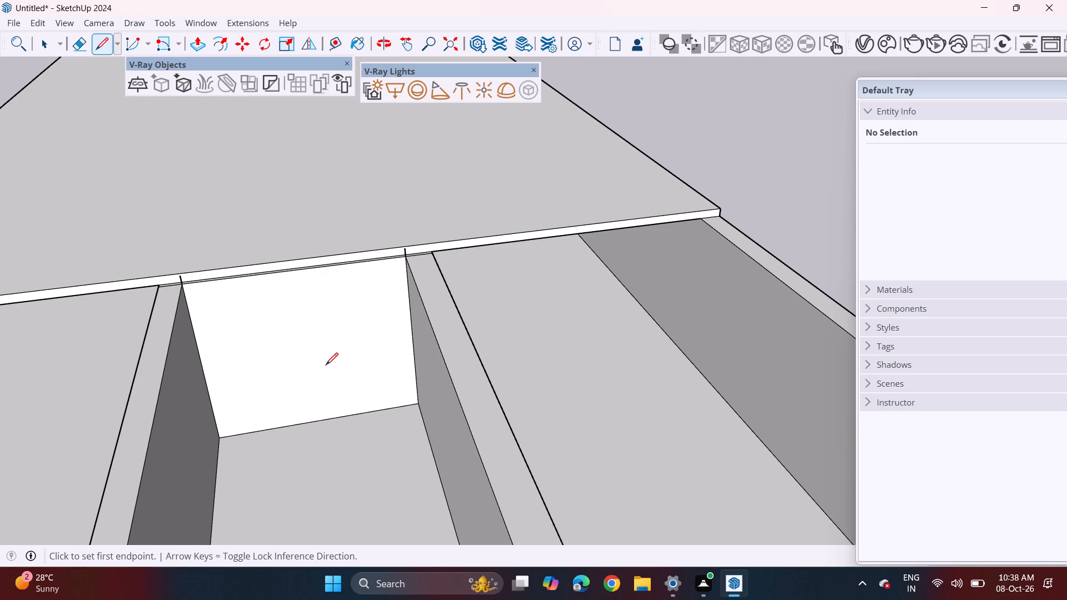
Push the top slab's front edge back to the inner face of the recess's back wall, exposing the wall top.
click(198, 41)
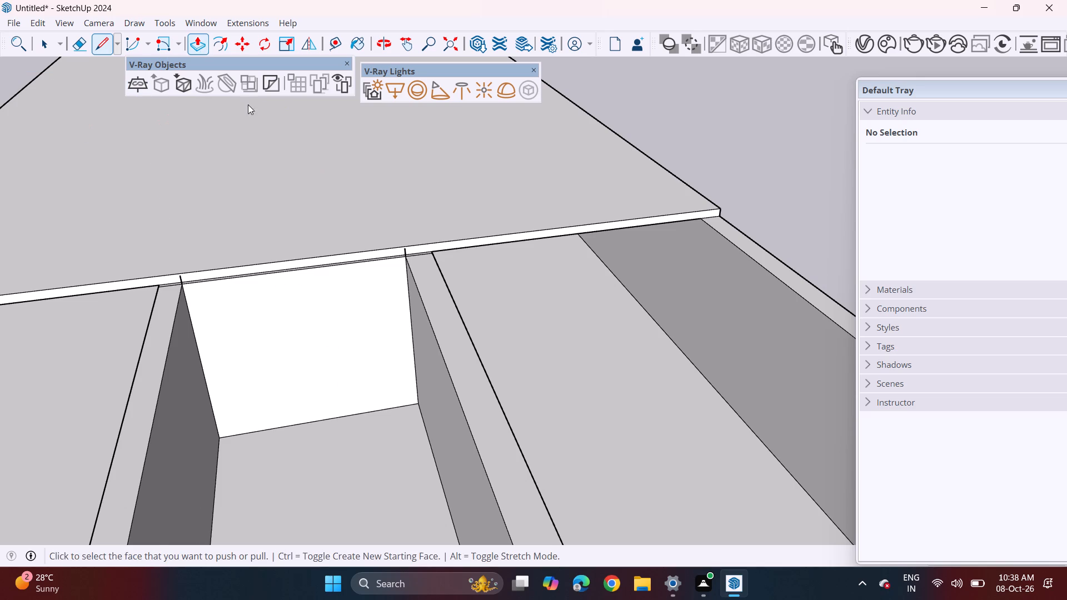
click(309, 261)
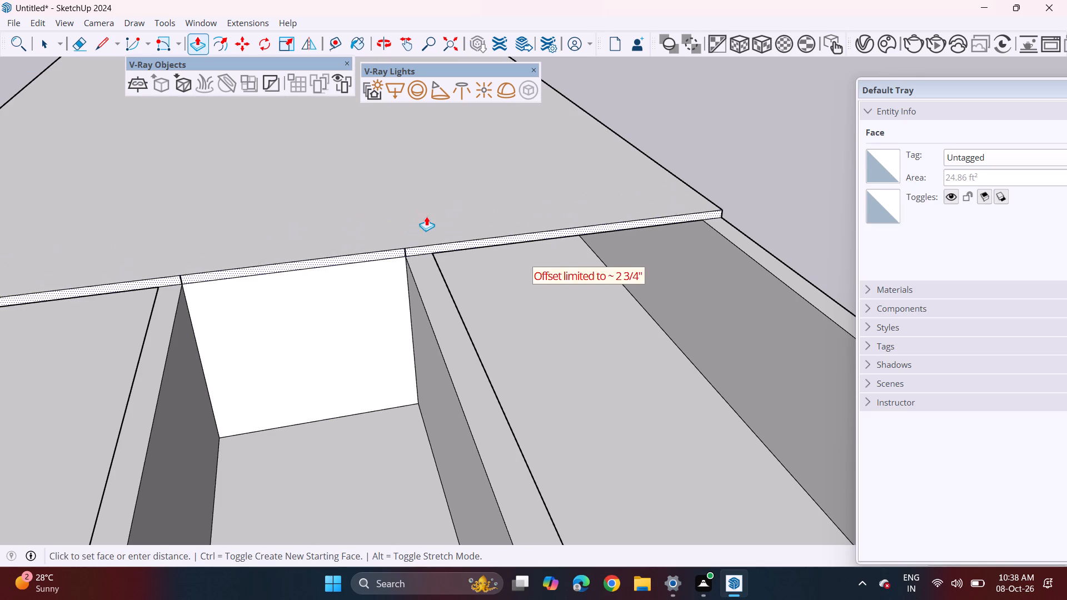
middle_drag(194, 253, 488, 92)
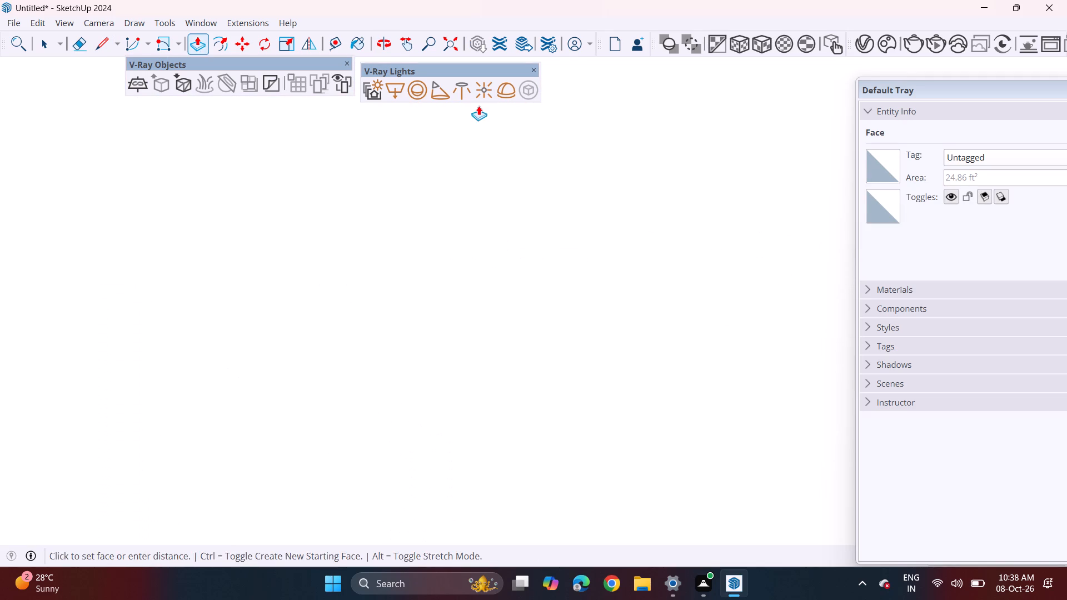
middle_drag(469, 131, 301, 422)
scroll(306, 402, down, 12)
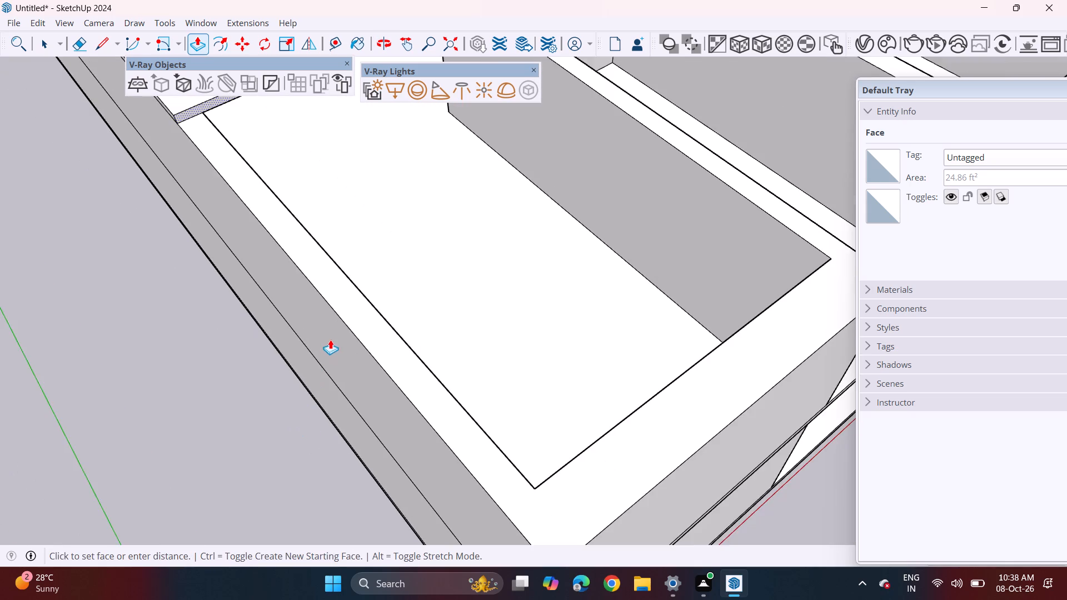
scroll(330, 339, down, 4)
click(405, 178)
Split the slab's front edge with two short vertical lines at the inner corners of the rooms flanking the recess.
middle_drag(676, 140, 662, 144)
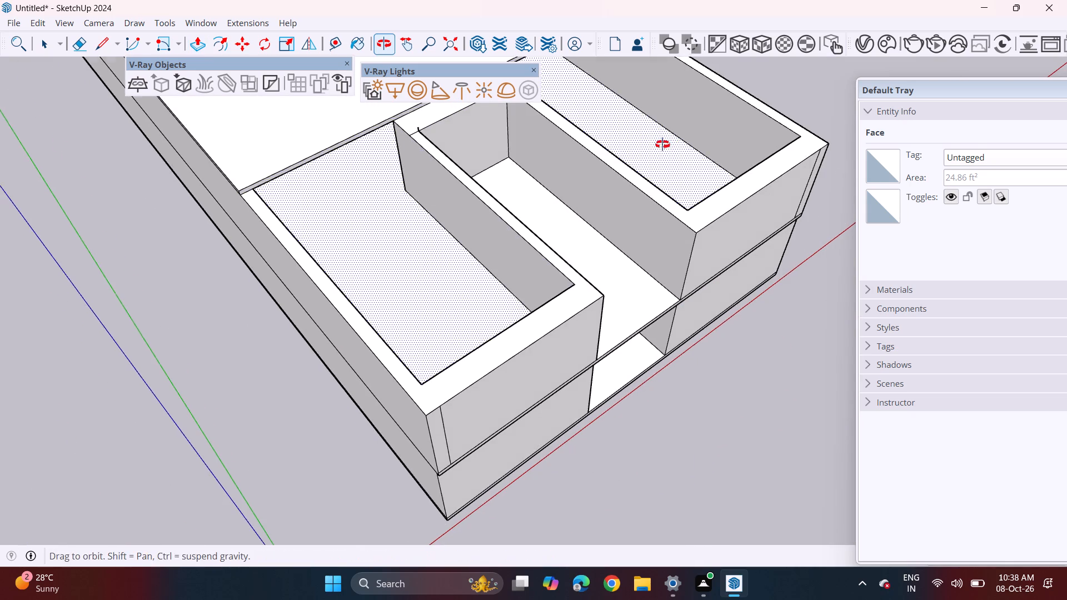
middle_drag(662, 144, 620, 147)
shift+middle_drag(609, 176, 448, 370)
middle_drag(448, 368, 345, 294)
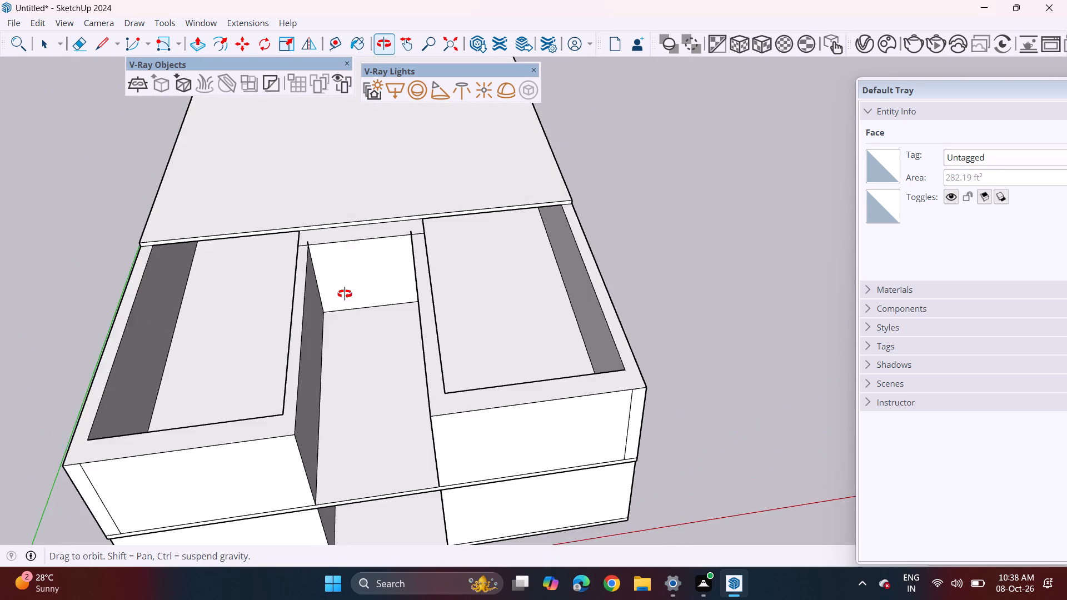
middle_drag(345, 294, 316, 283)
scroll(294, 262, up, 2)
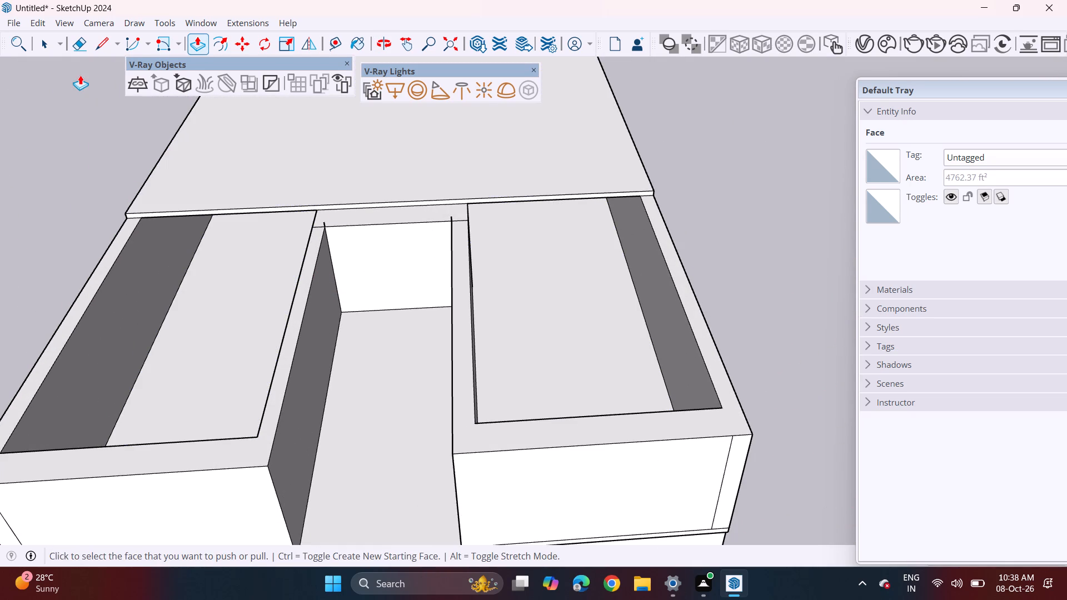
scroll(323, 186, up, 4)
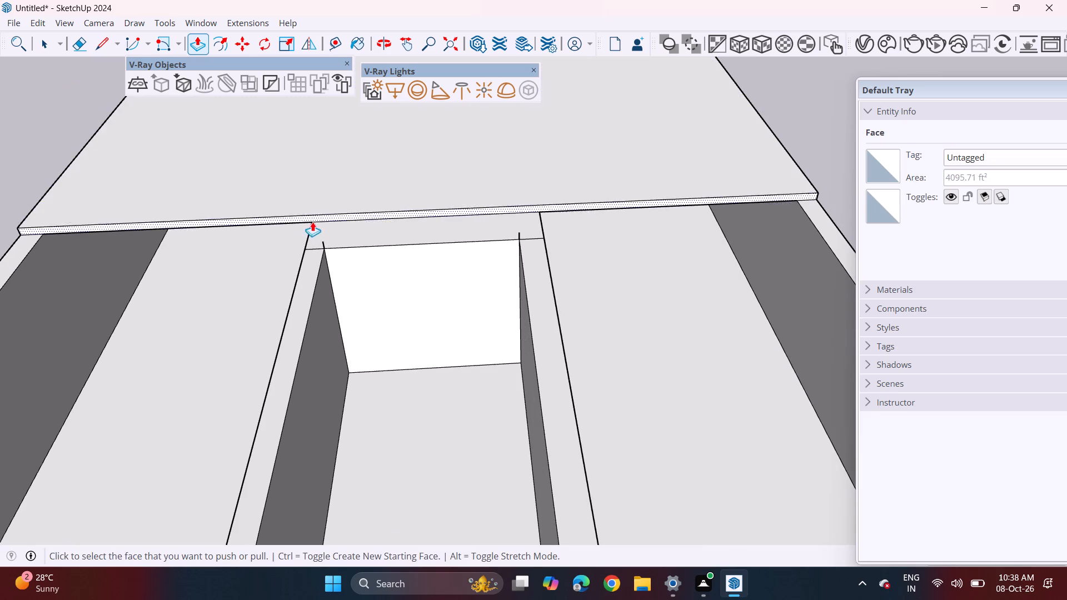
click(106, 39)
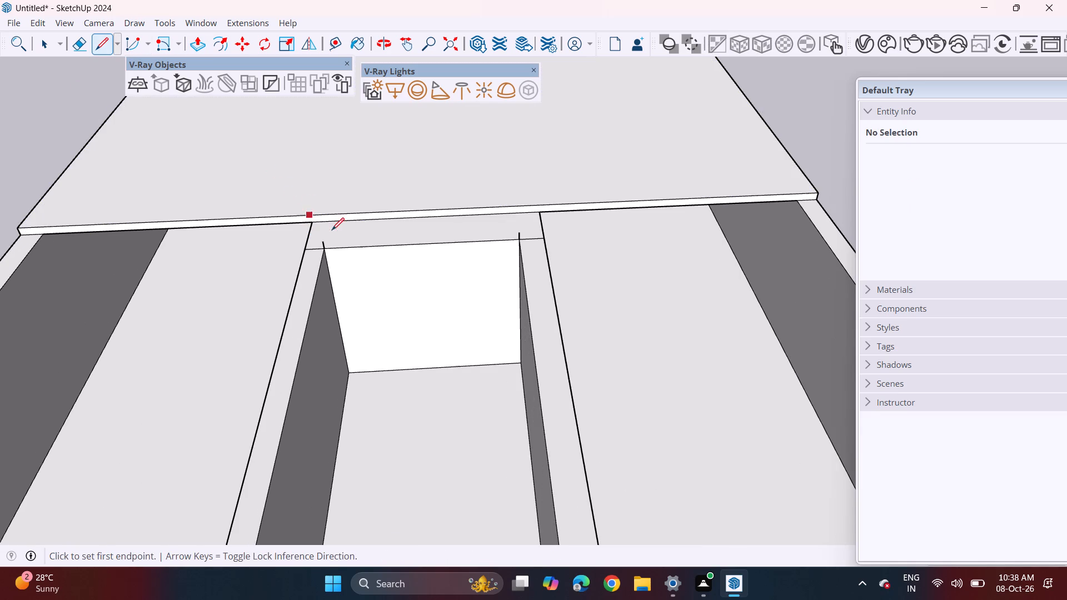
click(317, 220)
click(312, 209)
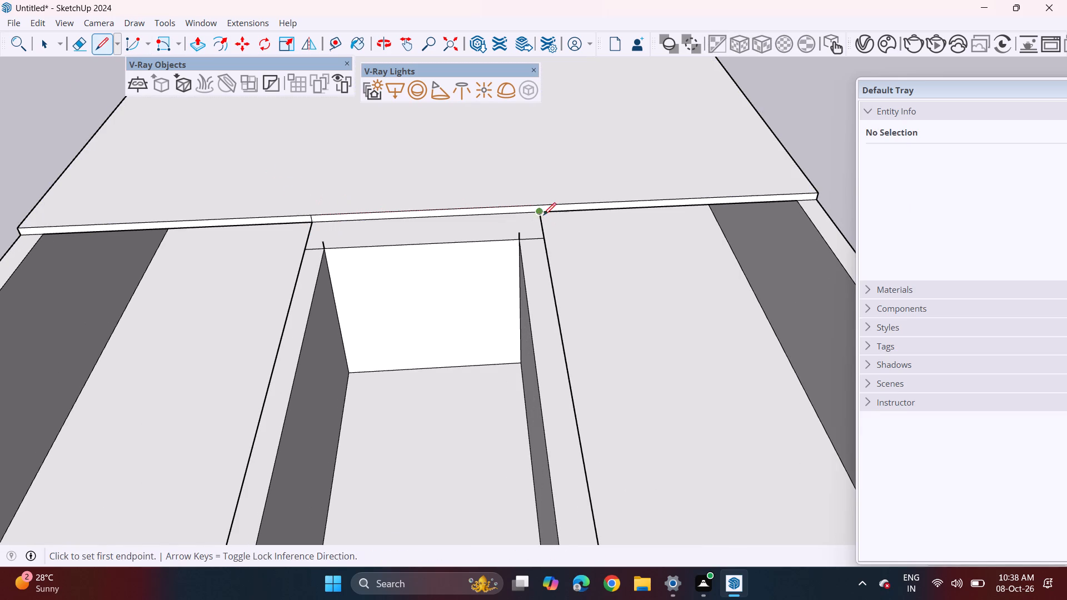
click(536, 218)
click(539, 202)
Push/Pull the slab edge sections on both sides of the recess forward to the outer face of the front walls.
click(203, 47)
scroll(403, 314, down, 4)
middle_drag(609, 296, 605, 284)
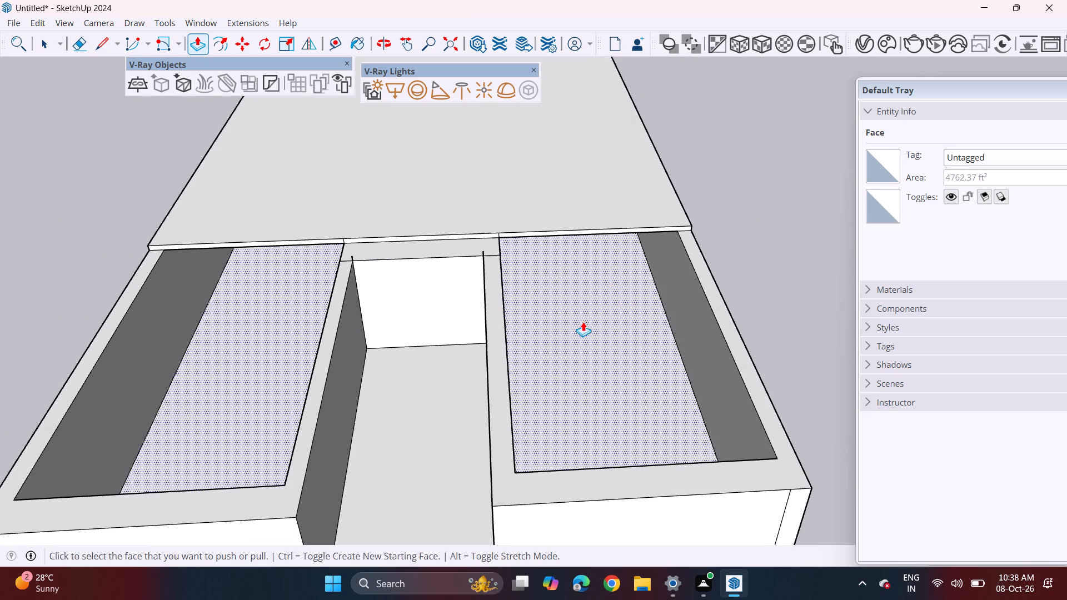
shift+middle_drag(581, 336, 582, 270)
click(599, 161)
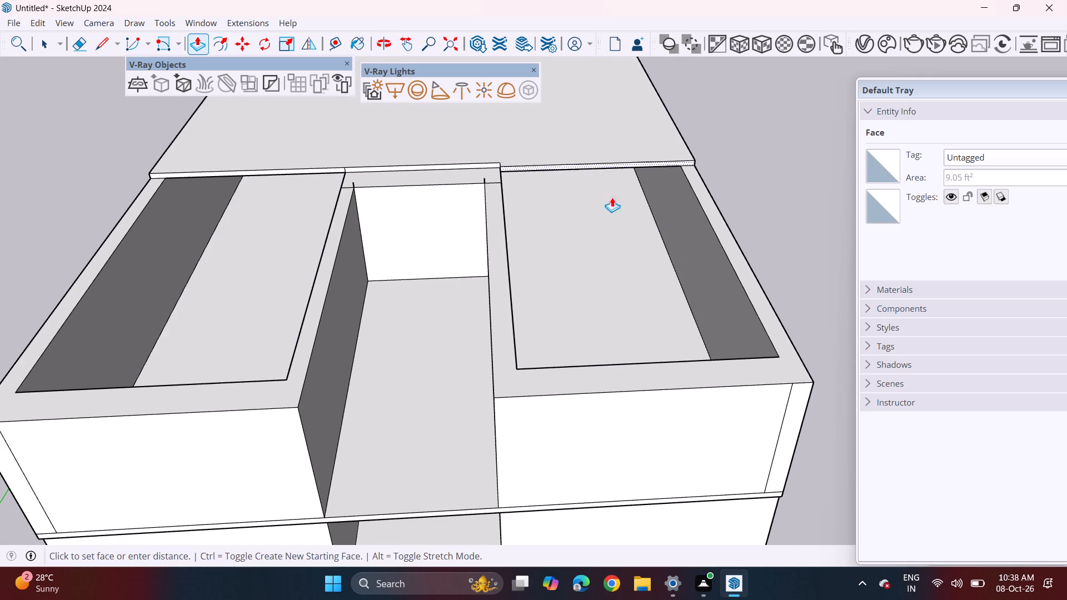
click(591, 398)
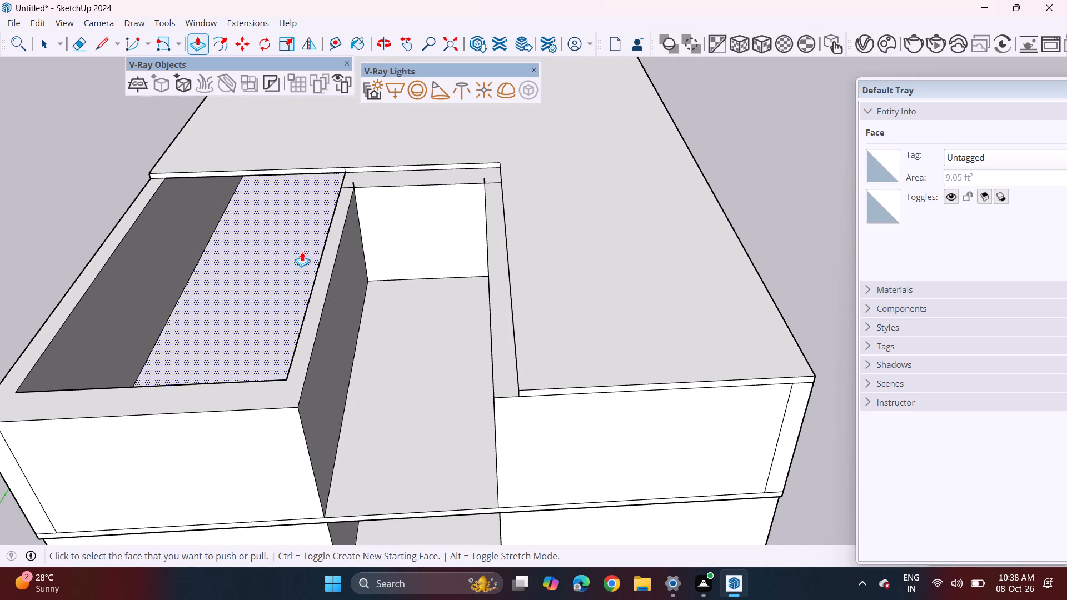
click(289, 174)
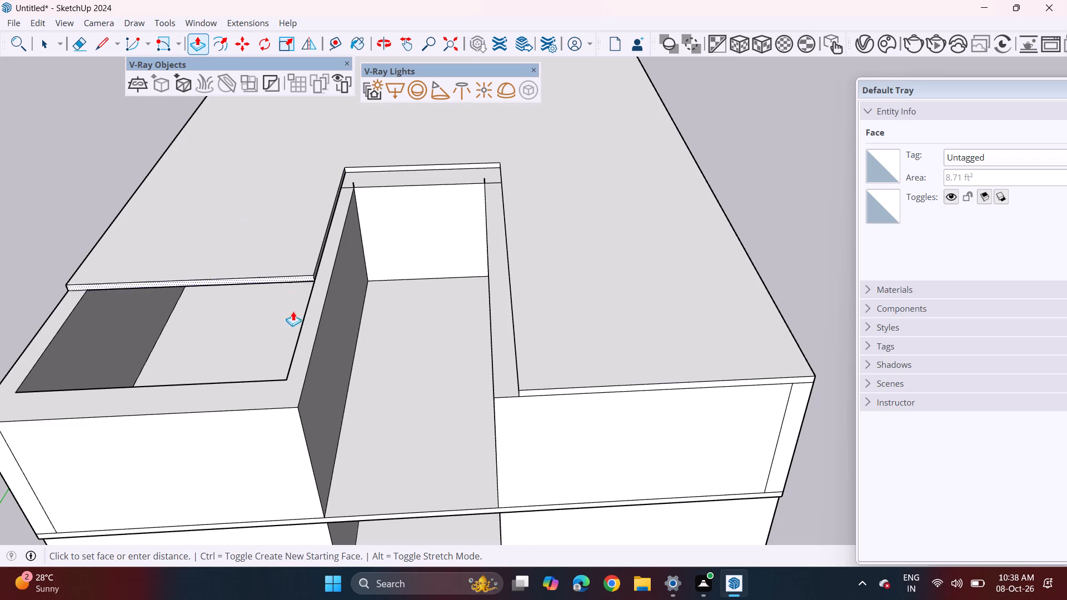
click(270, 414)
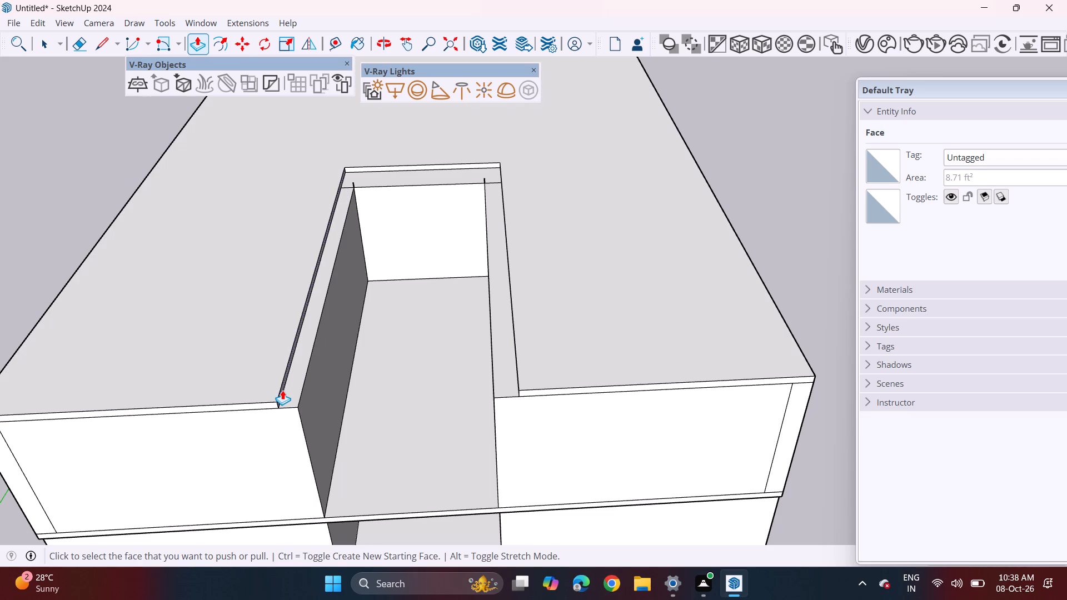
Extend the slab's two faces along the recess over the side wall tops, flush with the recess walls.
click(282, 390)
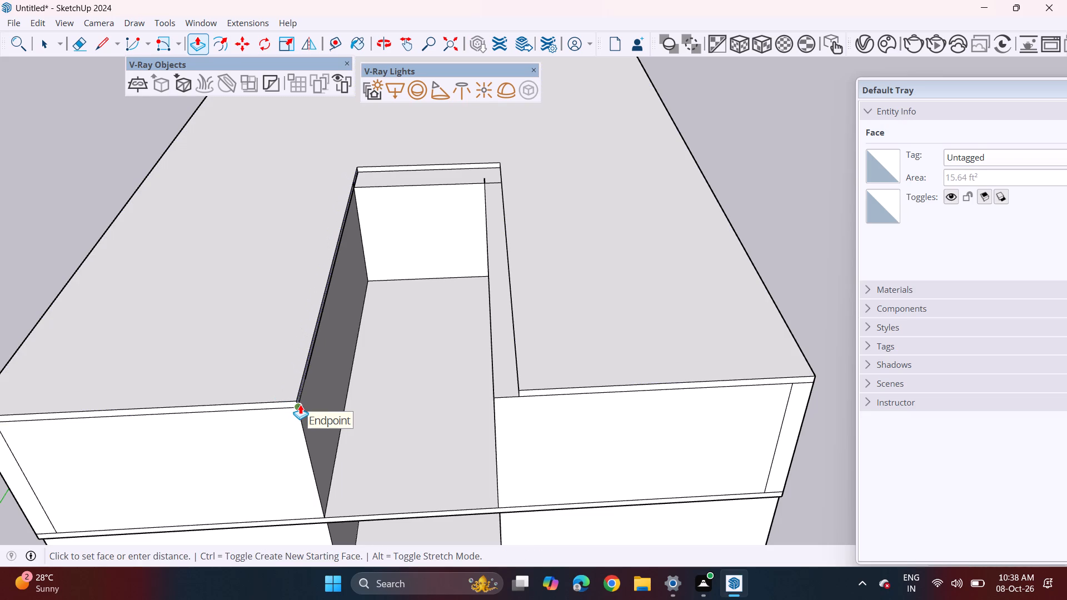
click(302, 415)
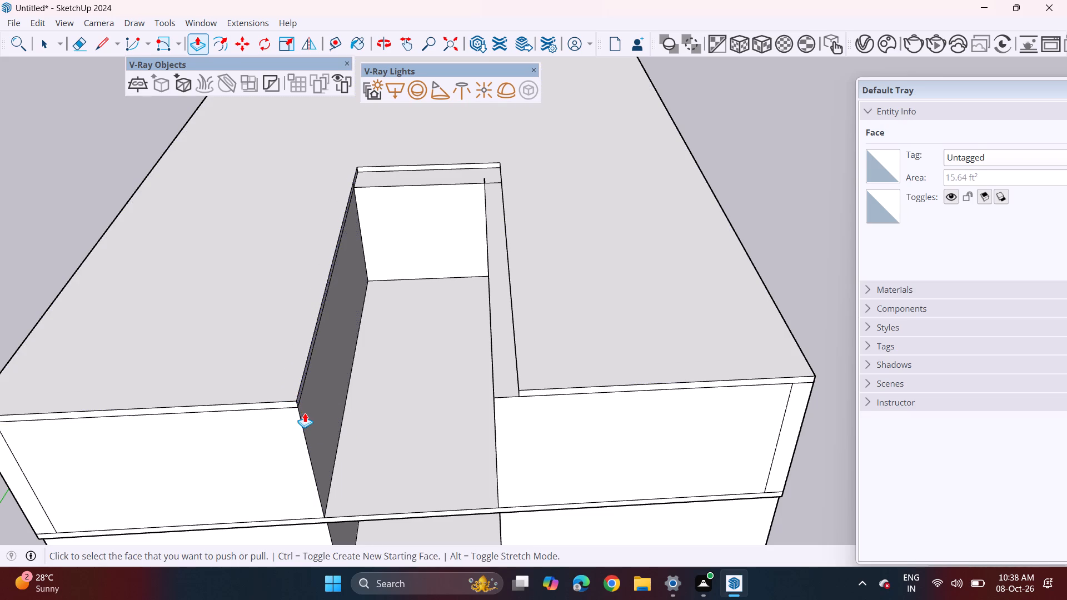
middle_drag(511, 294, 654, 247)
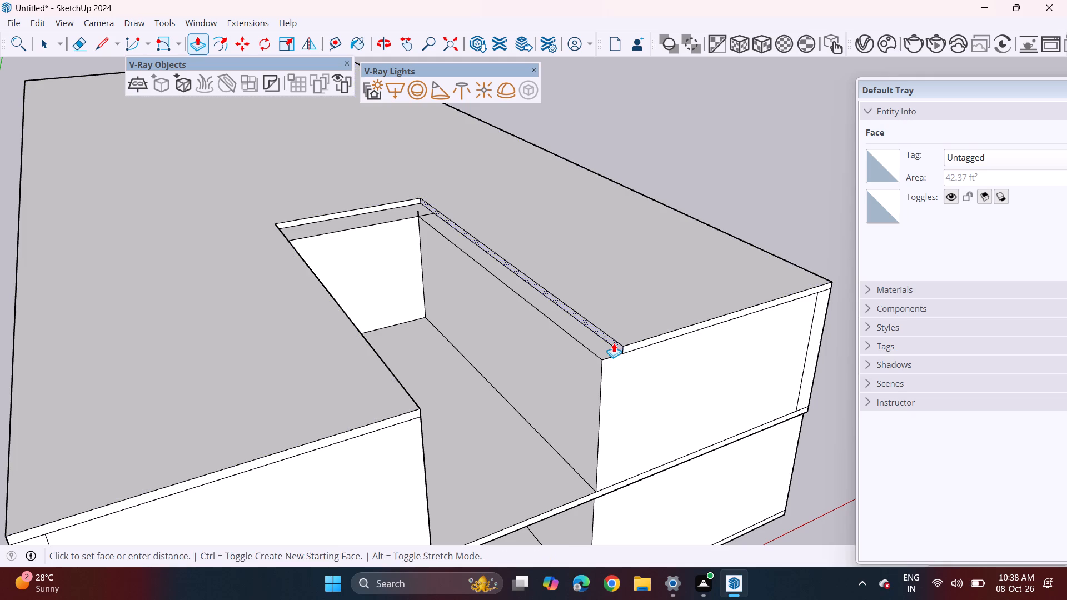
click(614, 343)
click(603, 377)
Push/Pull the exposed top of the recess's back wall upward by 10'.
middle_drag(668, 417, 509, 312)
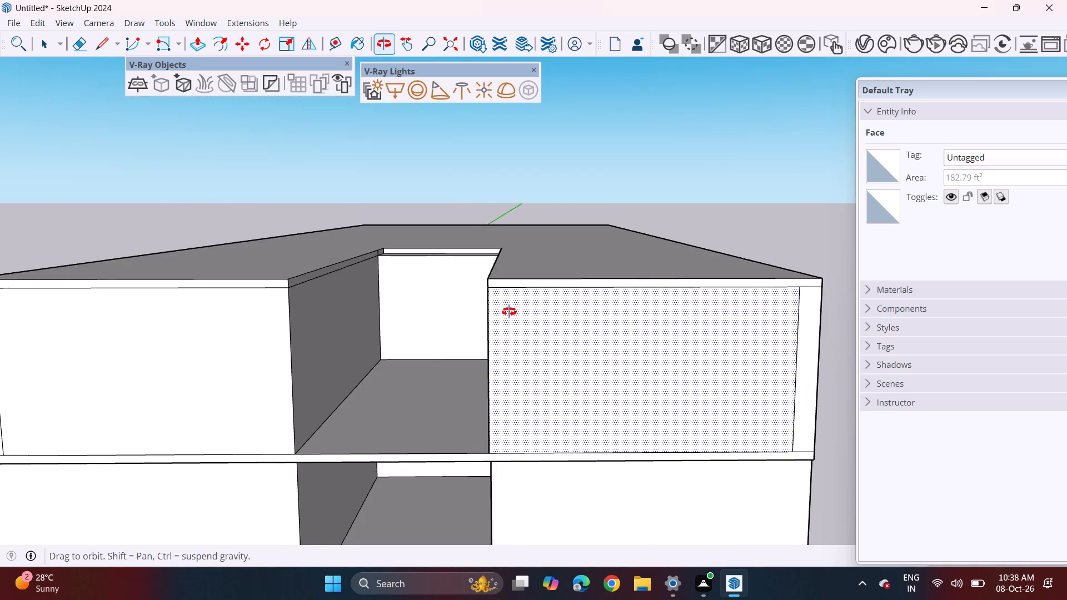
middle_drag(509, 312, 533, 322)
middle_drag(461, 252, 462, 323)
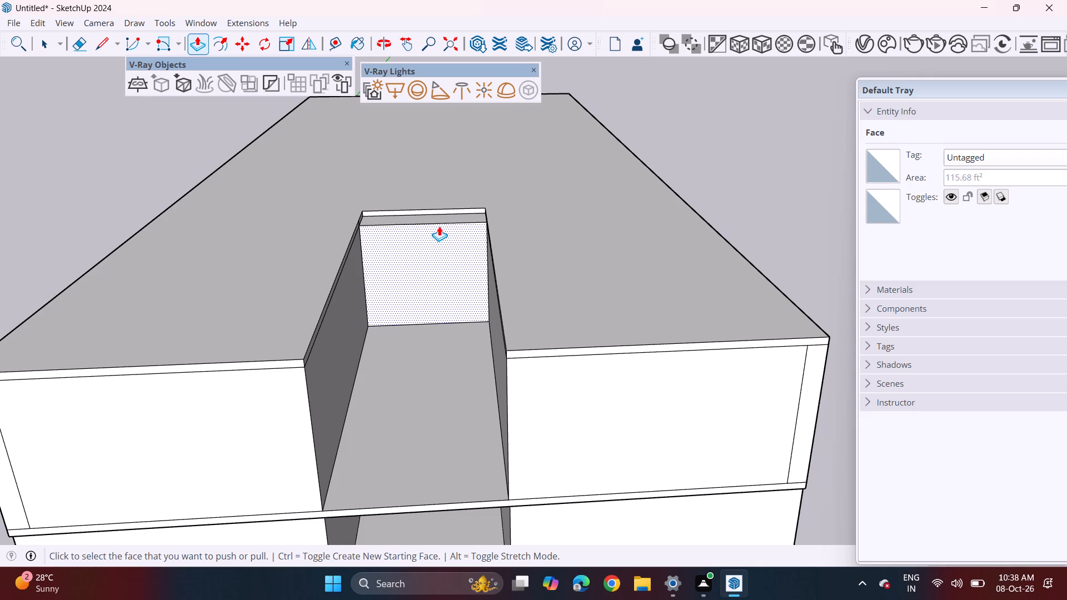
click(455, 218)
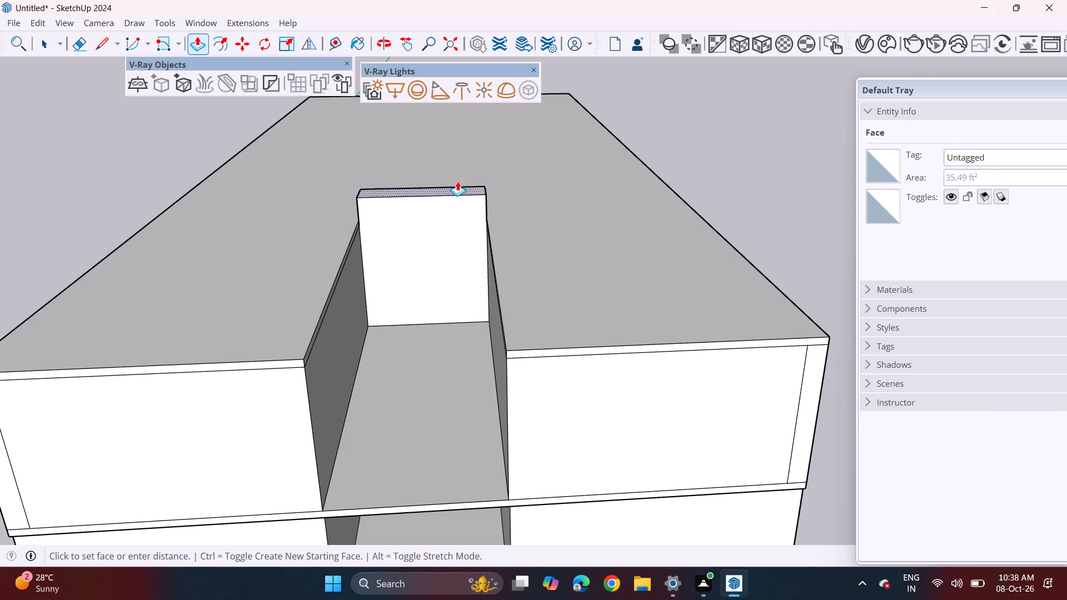
text(10)
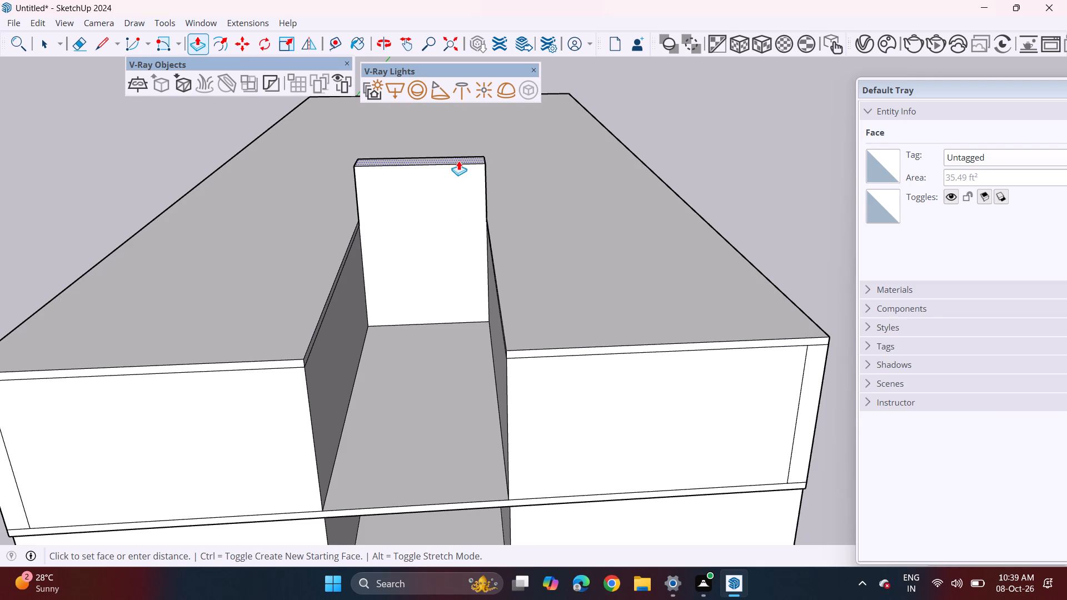
key(apostrophe)
key(Return)
Examine the raised back wall, roof slab and recessed front of the building from above and from eye level.
middle_drag(480, 223, 478, 219)
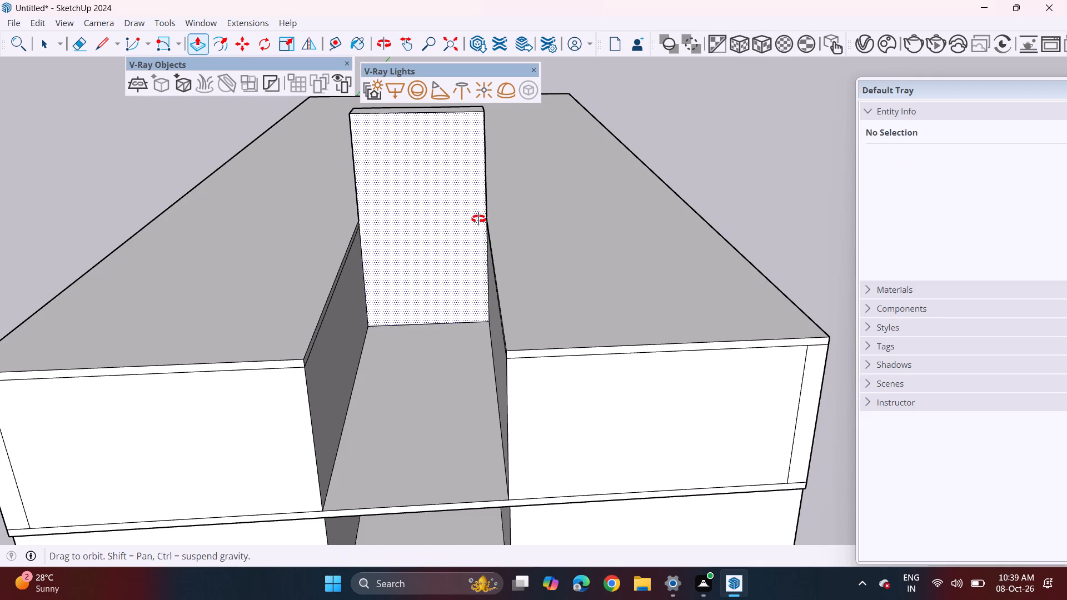
middle_drag(478, 219, 457, 122)
scroll(465, 158, down, 5)
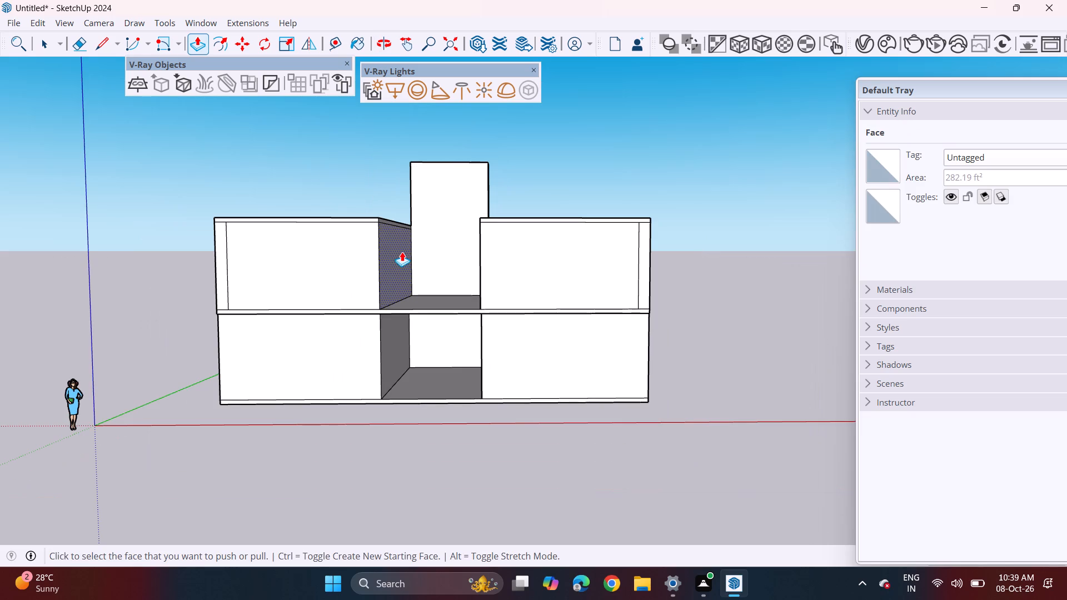
middle_drag(476, 264, 508, 274)
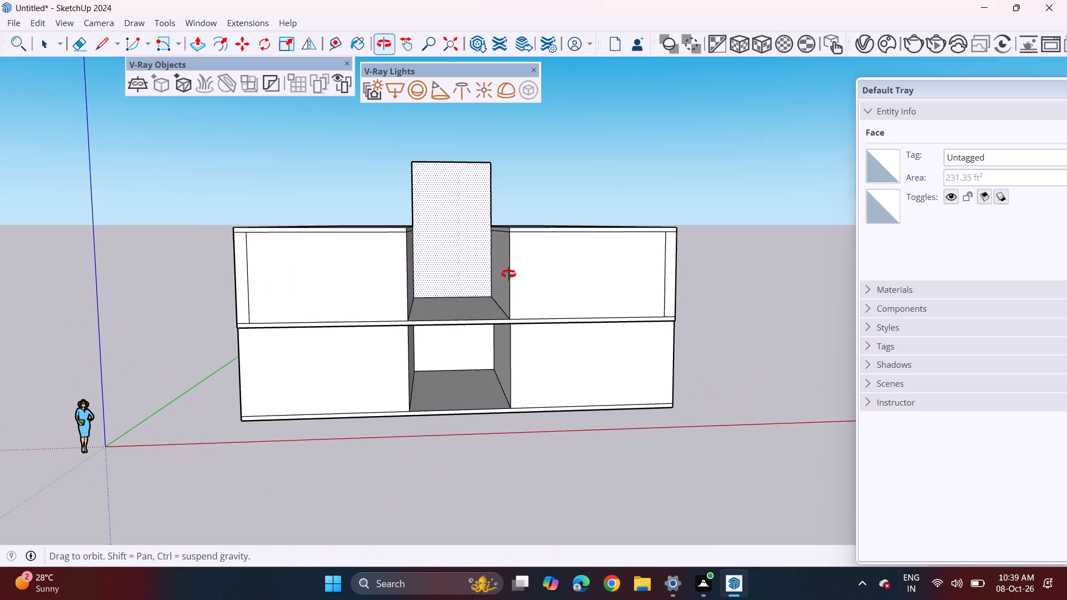
middle_drag(508, 274, 500, 262)
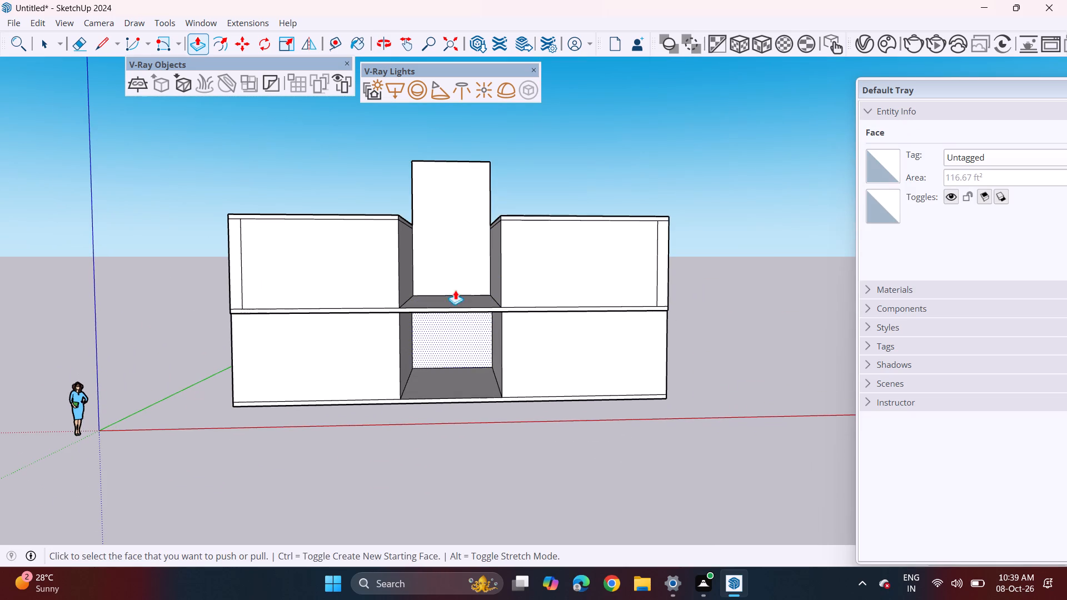
middle_drag(455, 270, 449, 243)
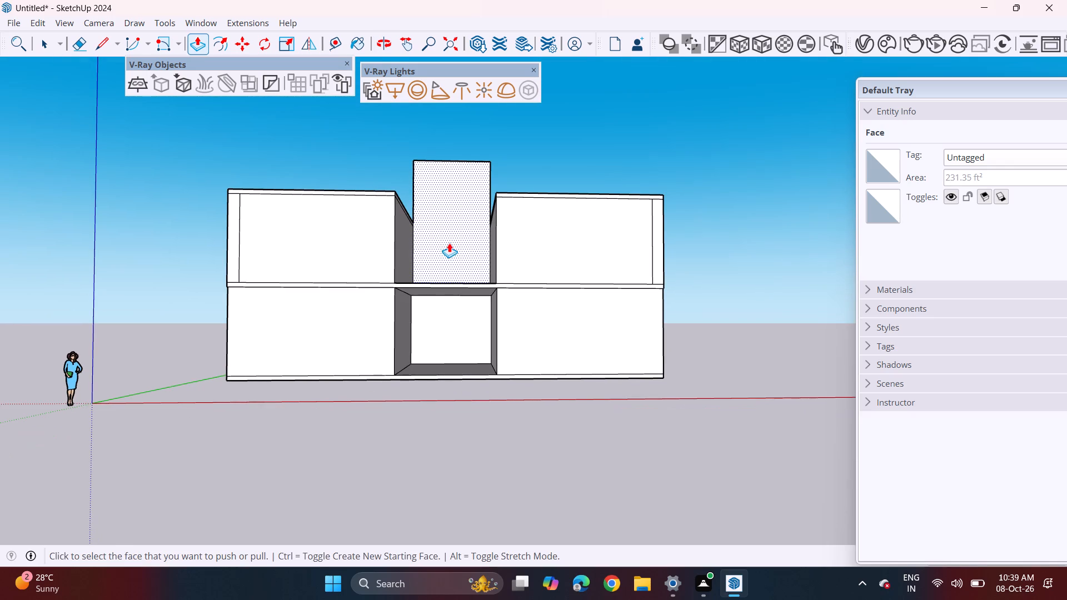
click(108, 42)
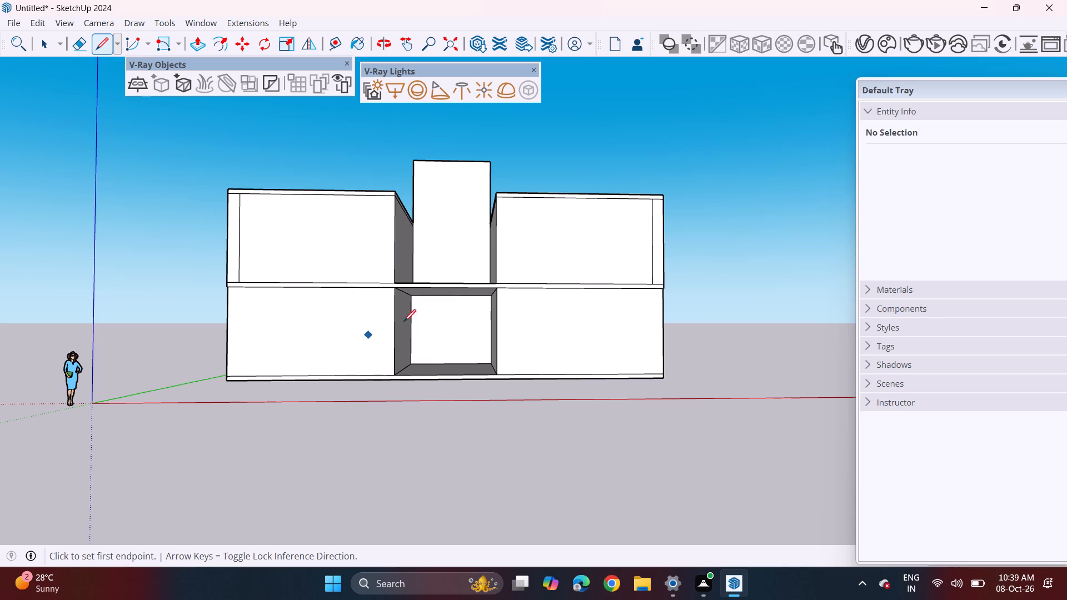
middle_drag(502, 193, 492, 276)
key(space)
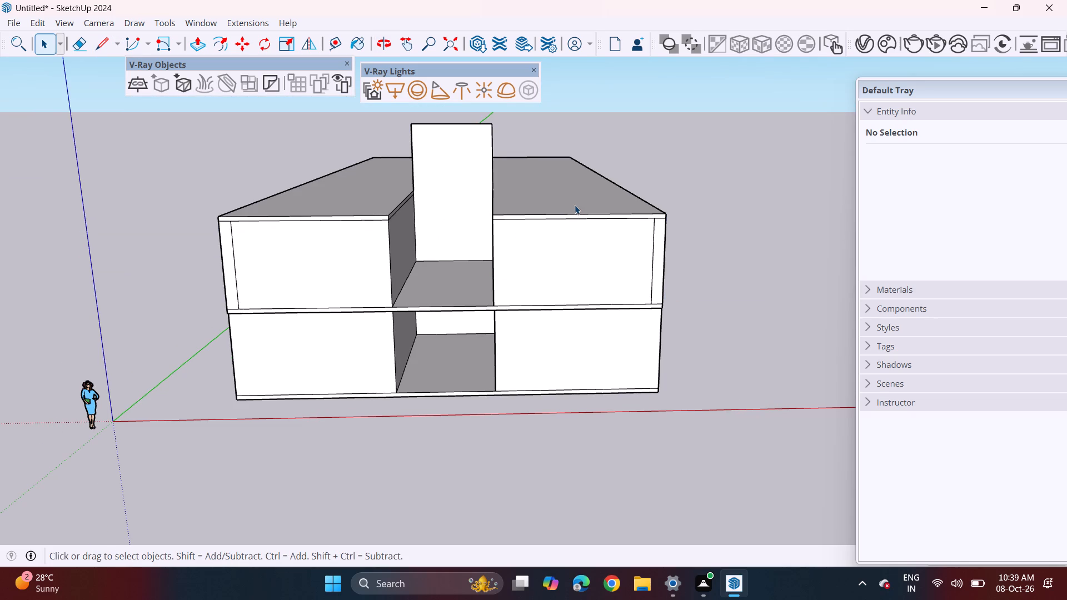
middle_drag(576, 203, 592, 296)
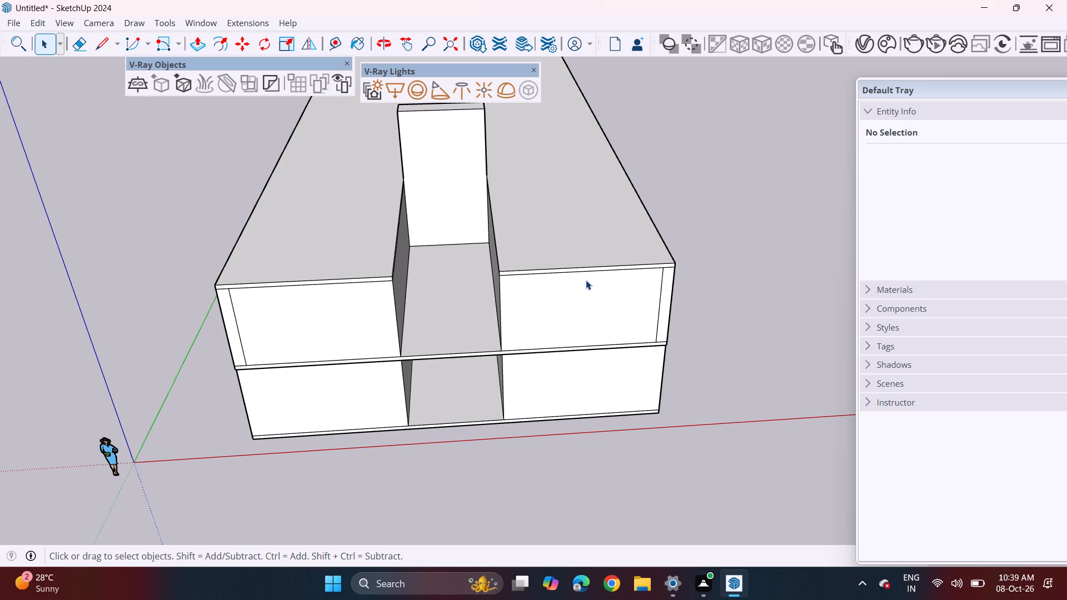
middle_drag(400, 249, 406, 193)
middle_drag(406, 193, 406, 141)
middle_drag(528, 281, 522, 259)
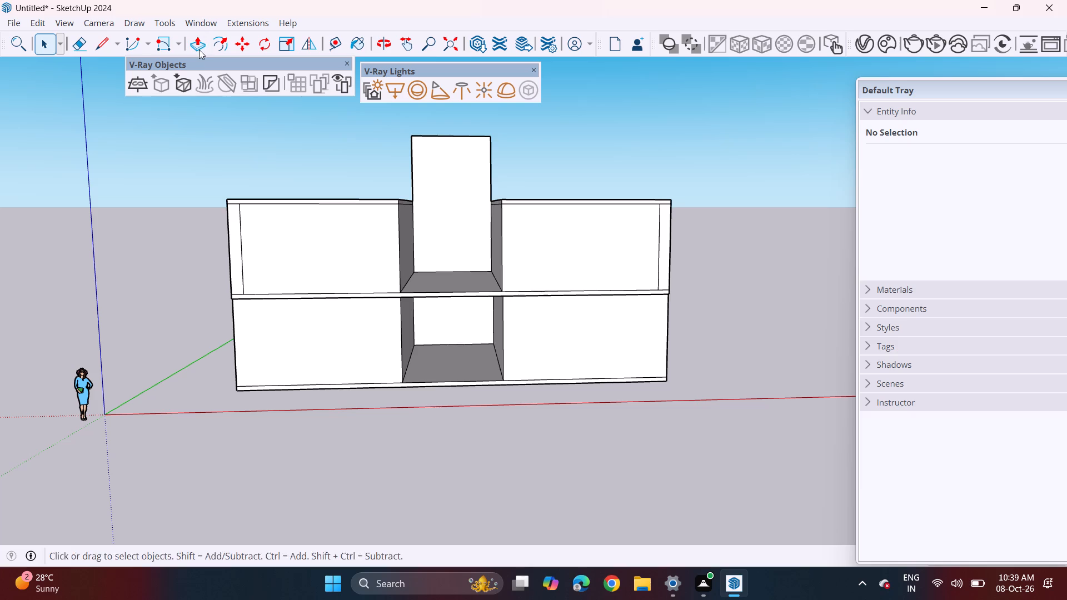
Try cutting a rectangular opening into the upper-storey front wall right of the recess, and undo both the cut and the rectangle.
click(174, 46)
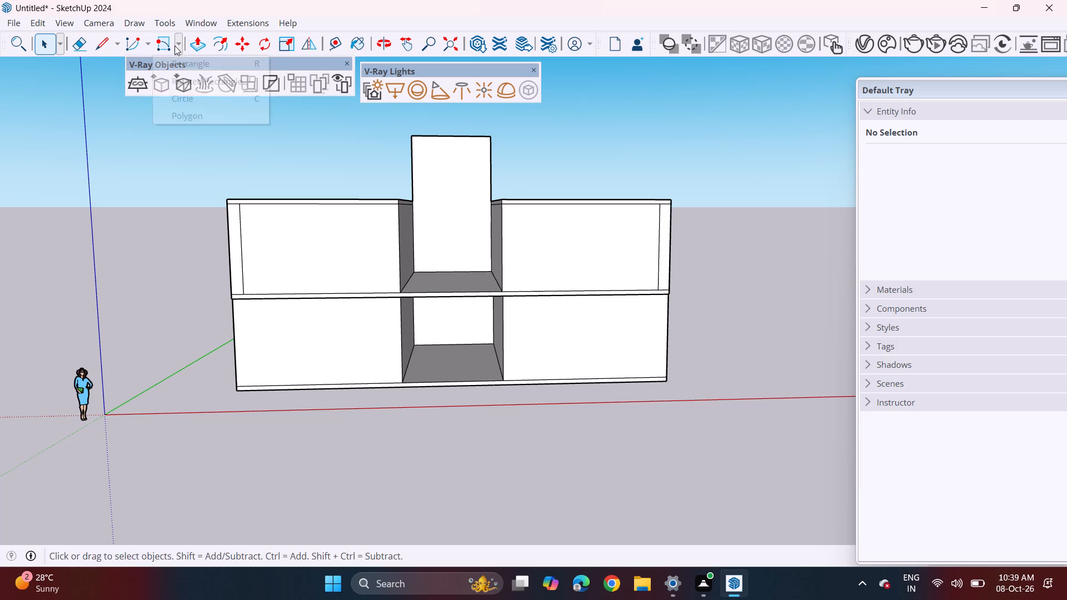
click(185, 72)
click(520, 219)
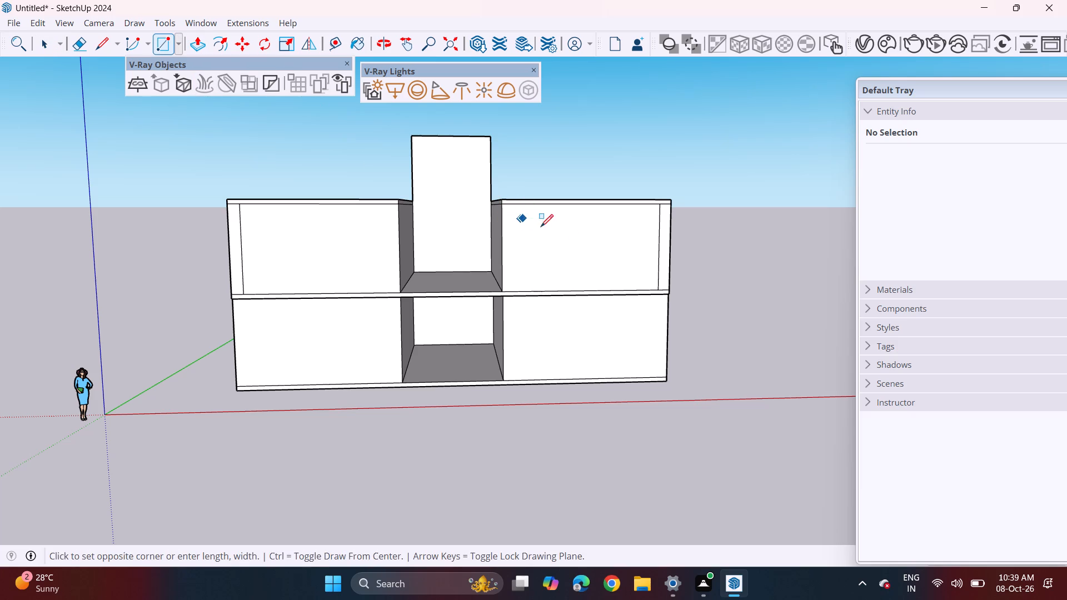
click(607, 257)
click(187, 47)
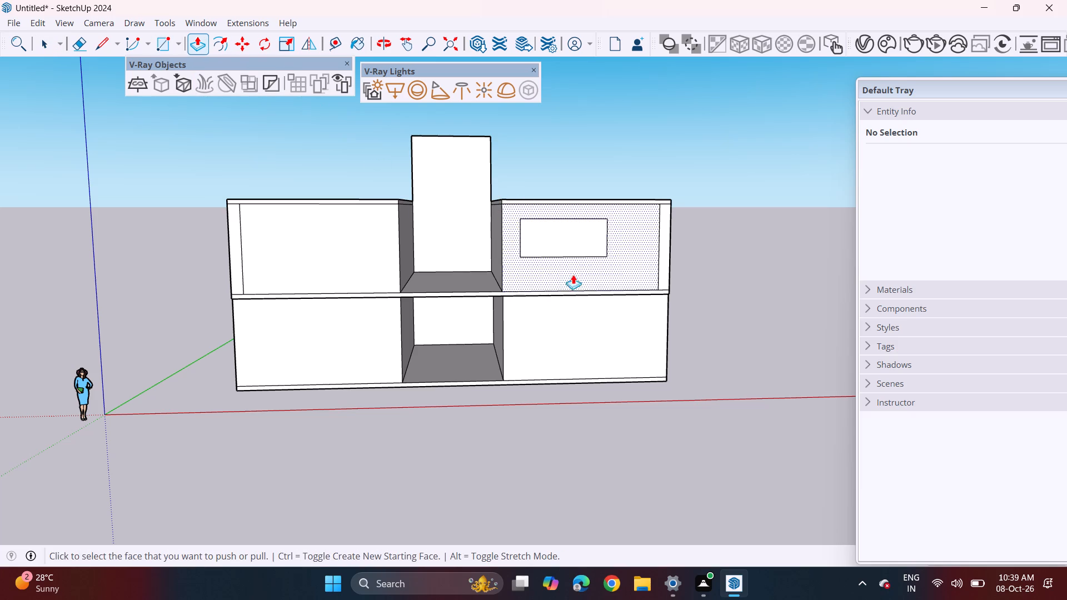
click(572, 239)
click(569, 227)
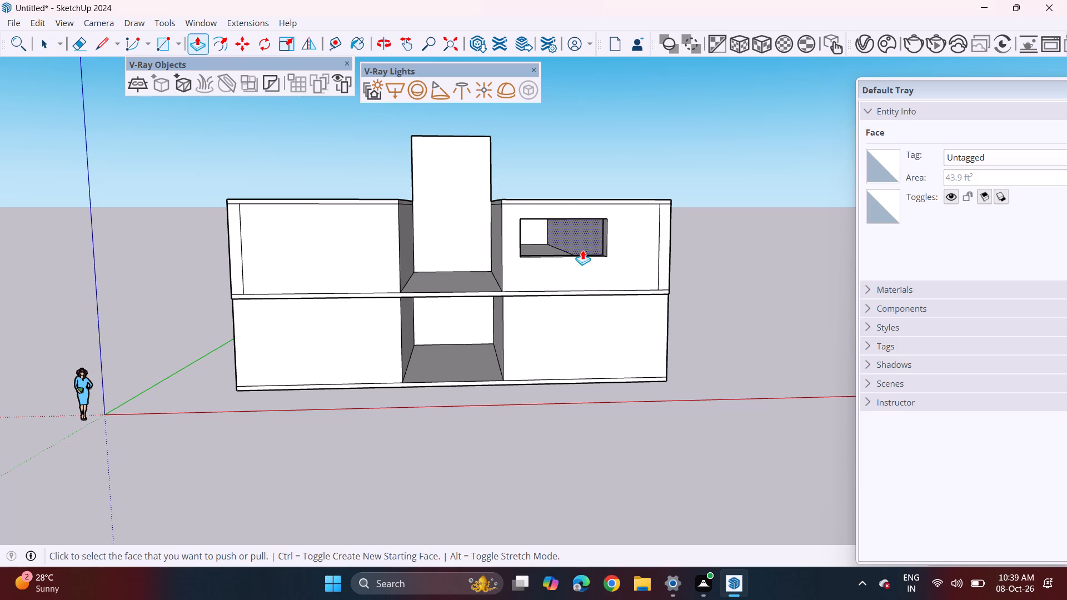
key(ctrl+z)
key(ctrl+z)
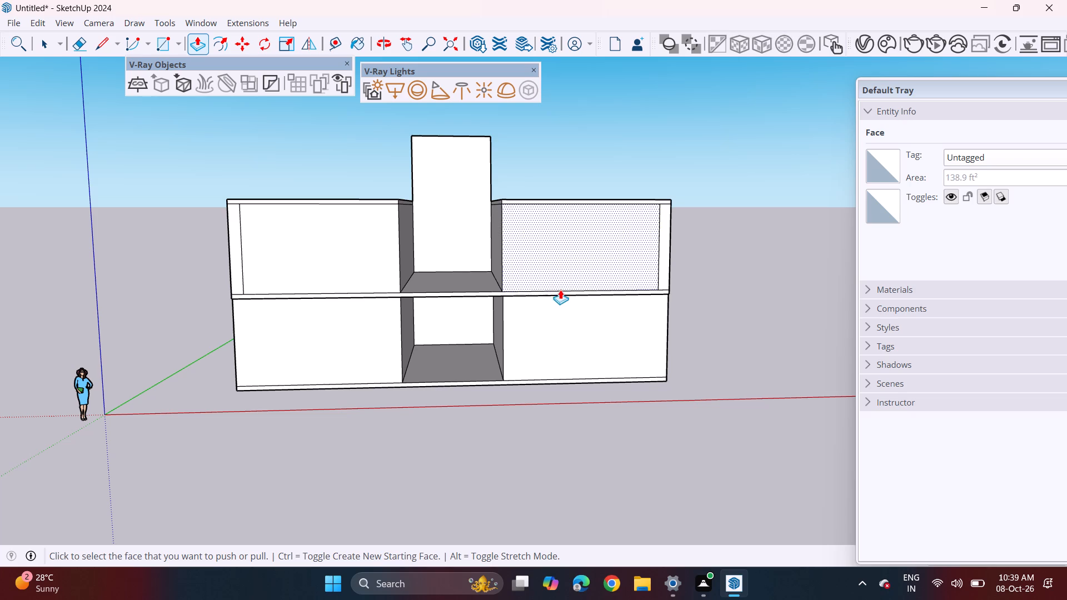
Draw lines on the top slab outlining a narrow strip along the recess's left side, from the raised wall's corner to the front edge.
middle_drag(634, 291, 586, 306)
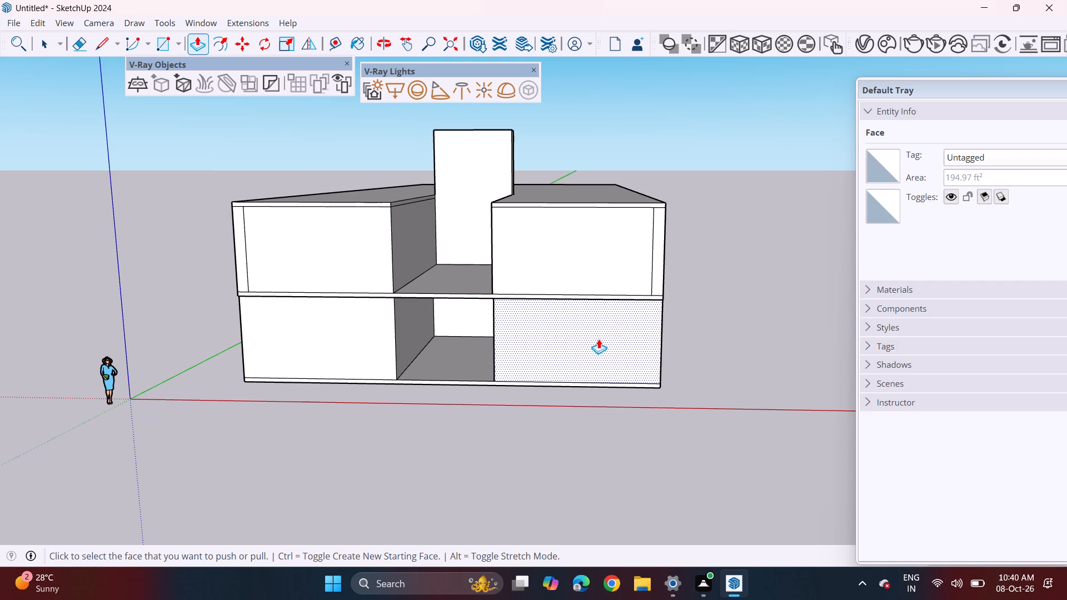
middle_drag(590, 323, 614, 360)
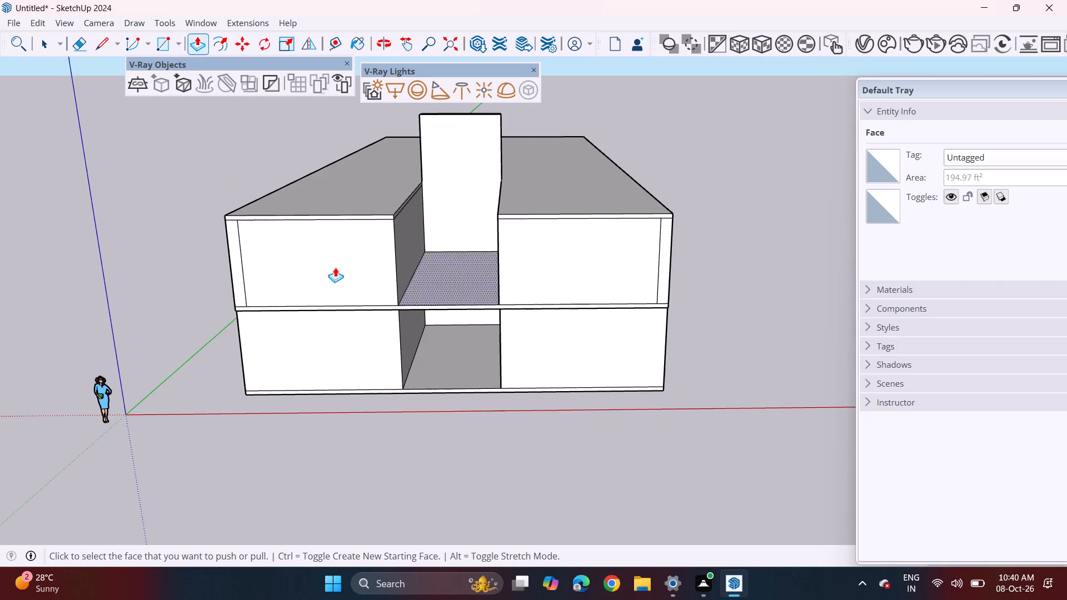
click(98, 46)
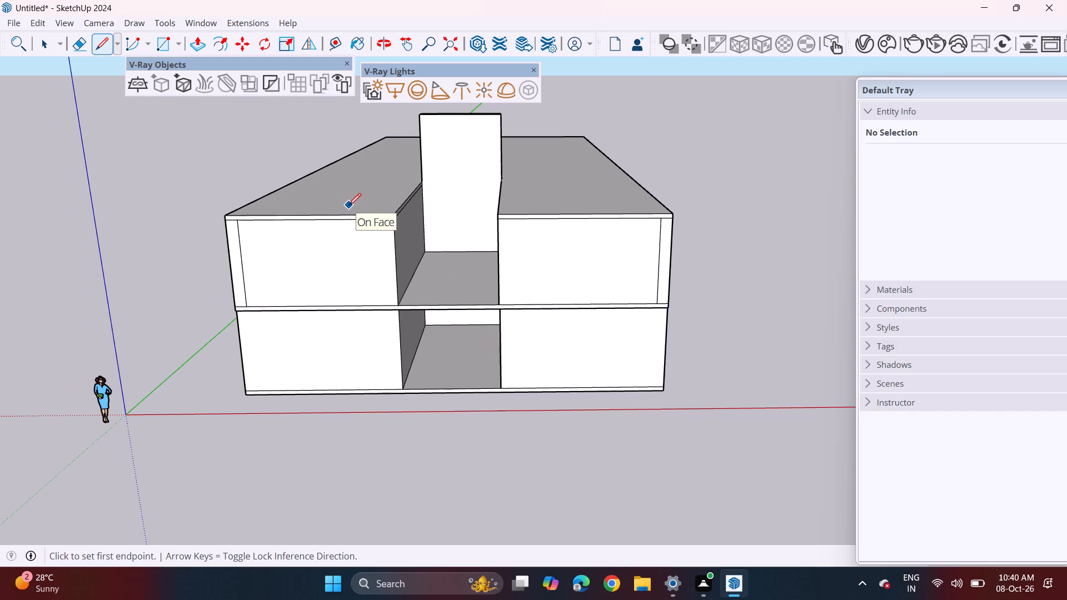
middle_drag(440, 194, 457, 206)
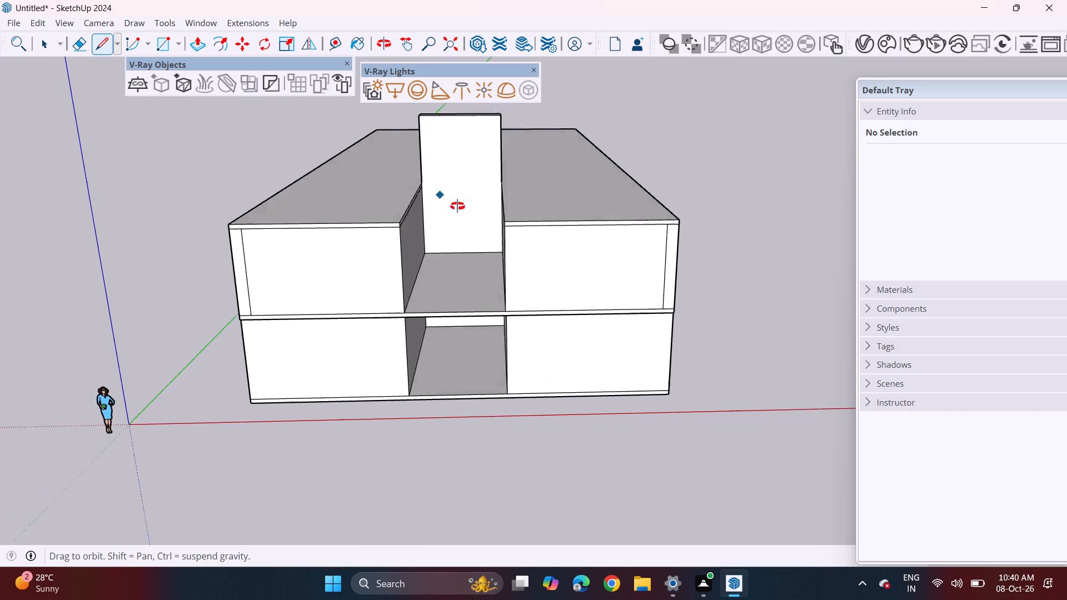
middle_drag(457, 206, 480, 372)
scroll(409, 239, up, 4)
middle_drag(420, 244, 547, 182)
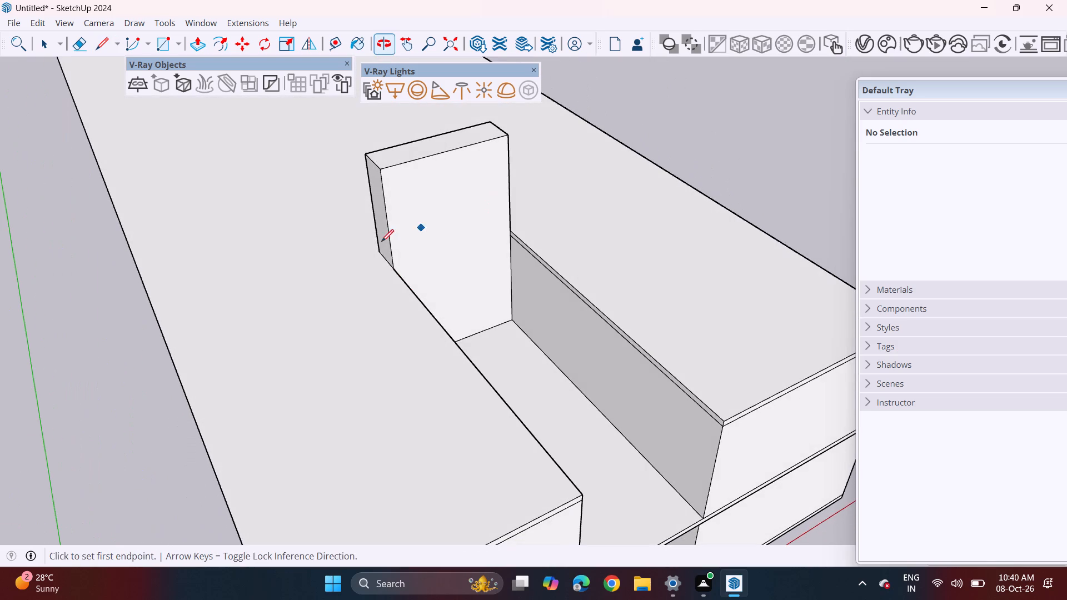
click(376, 256)
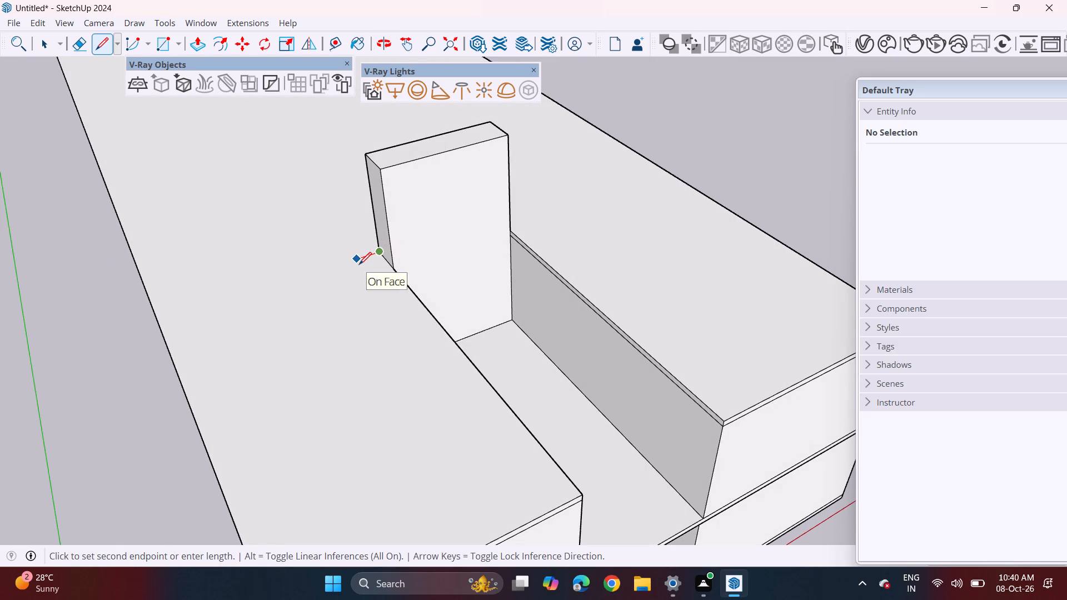
click(359, 262)
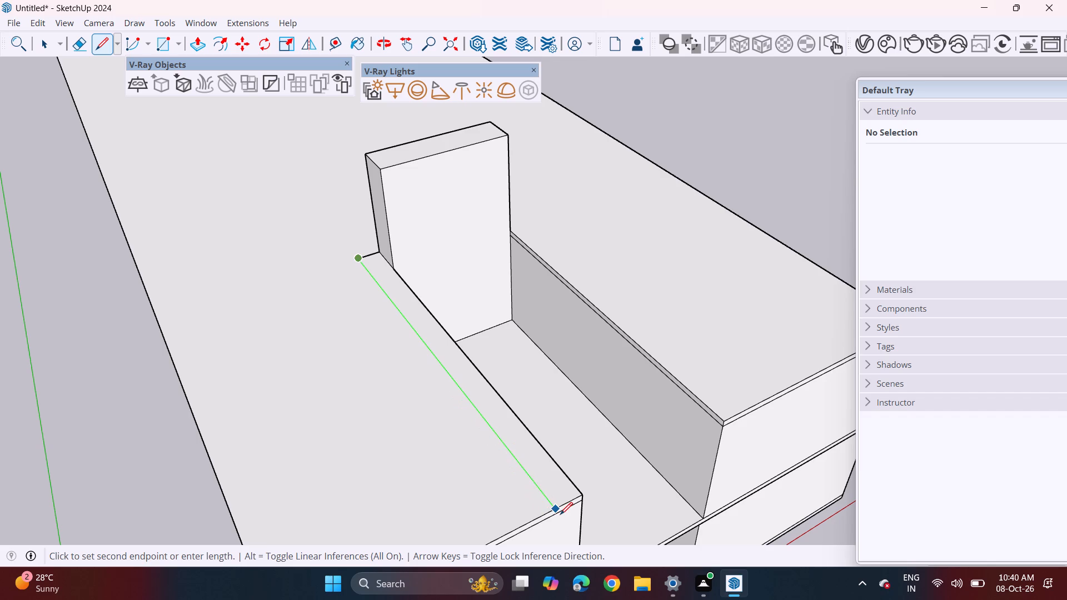
click(560, 514)
Draw a vertical line down the front facade from the strip's front corner on the top slab to the building's base.
click(559, 509)
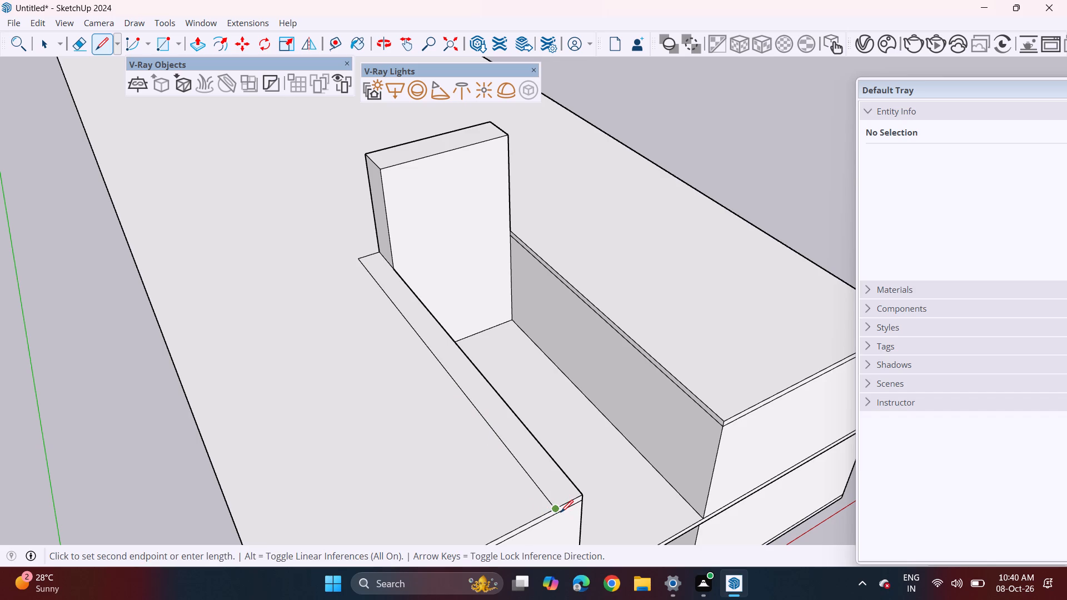
click(561, 512)
middle_drag(634, 513, 536, 397)
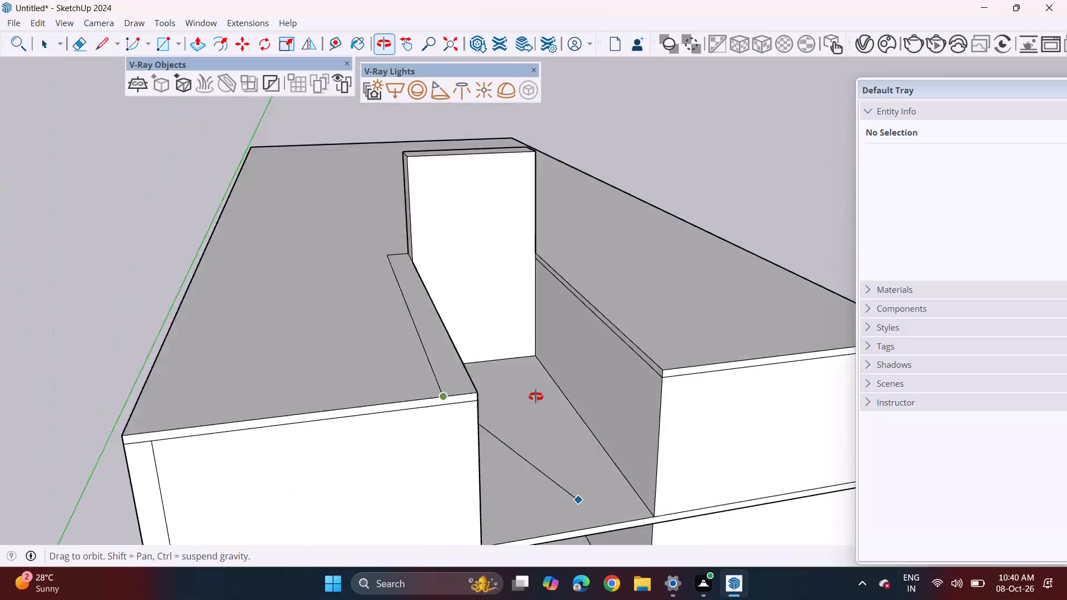
middle_drag(536, 397, 506, 317)
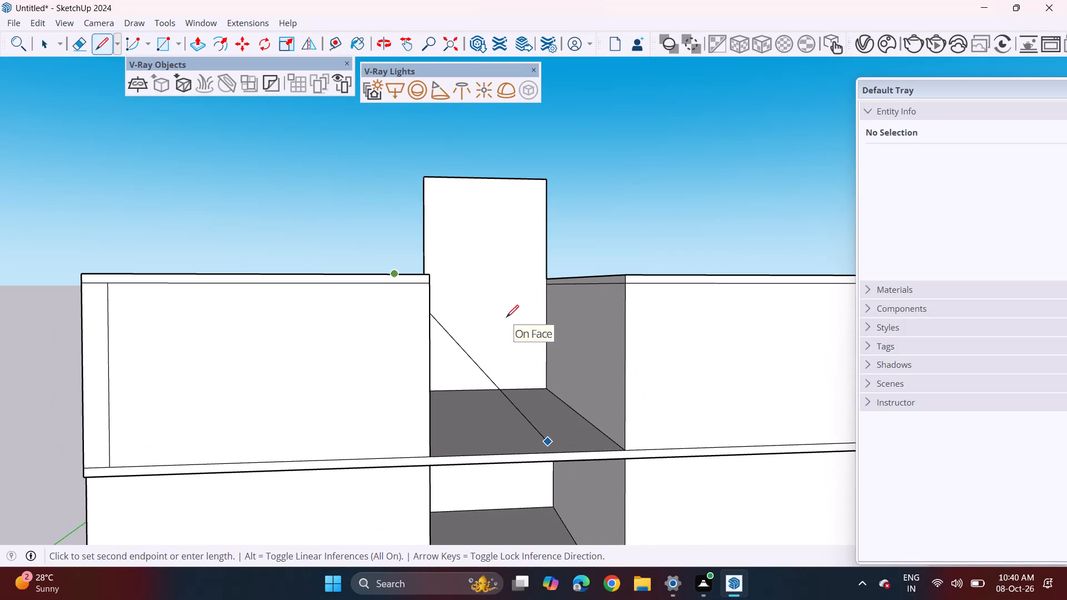
scroll(501, 317, down, 2)
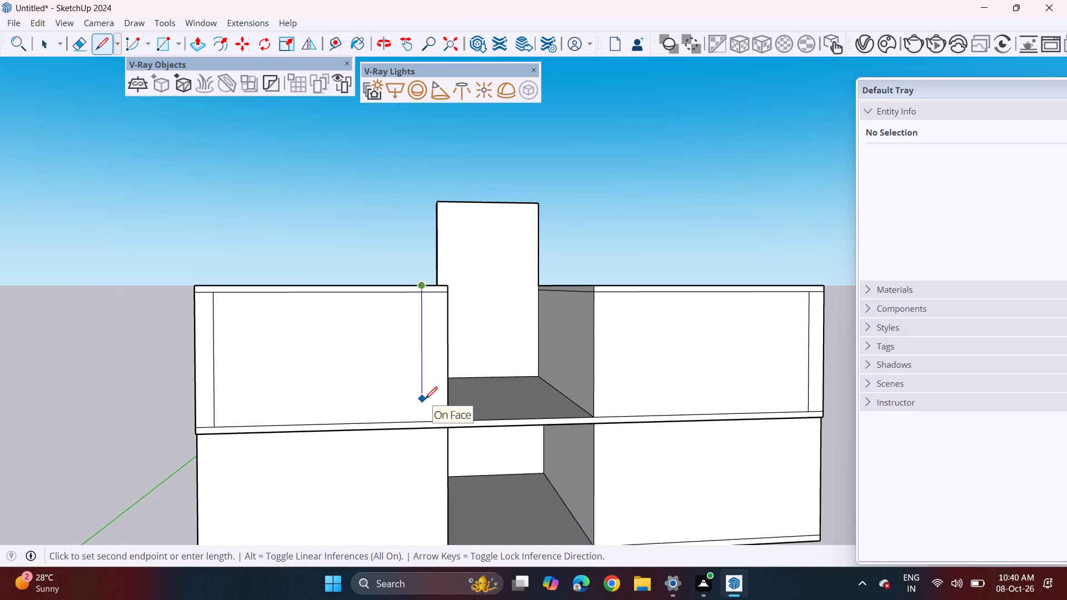
scroll(425, 399, down, 3)
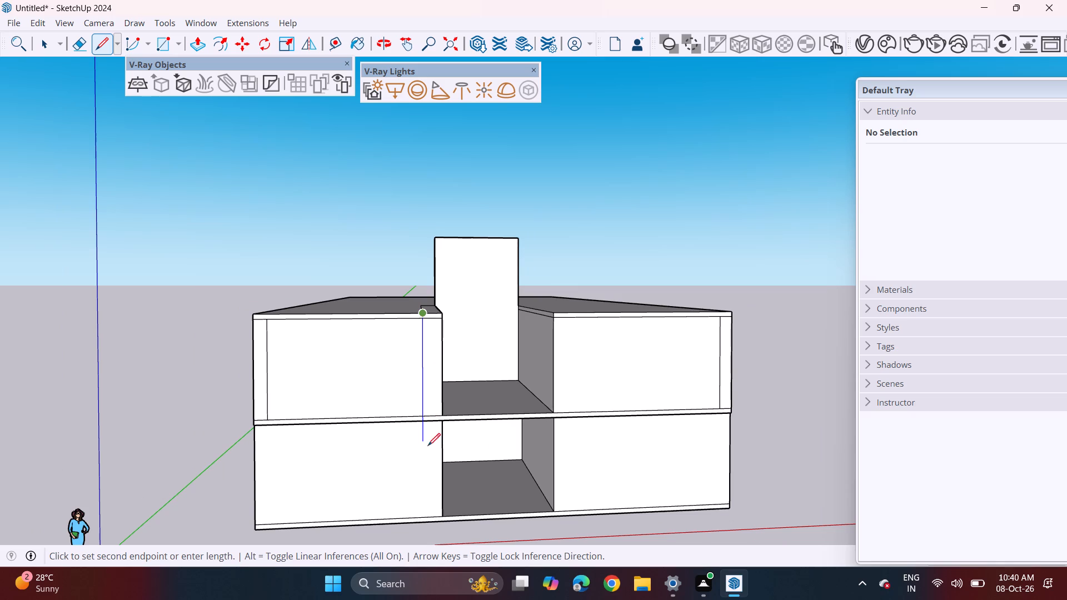
click(426, 521)
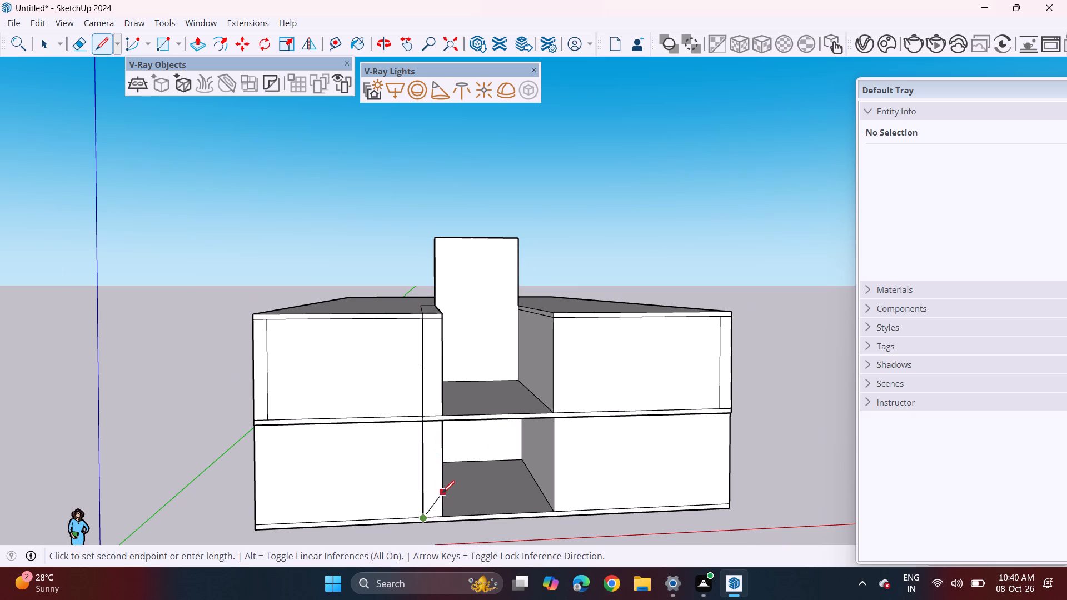
key(space)
key(space)
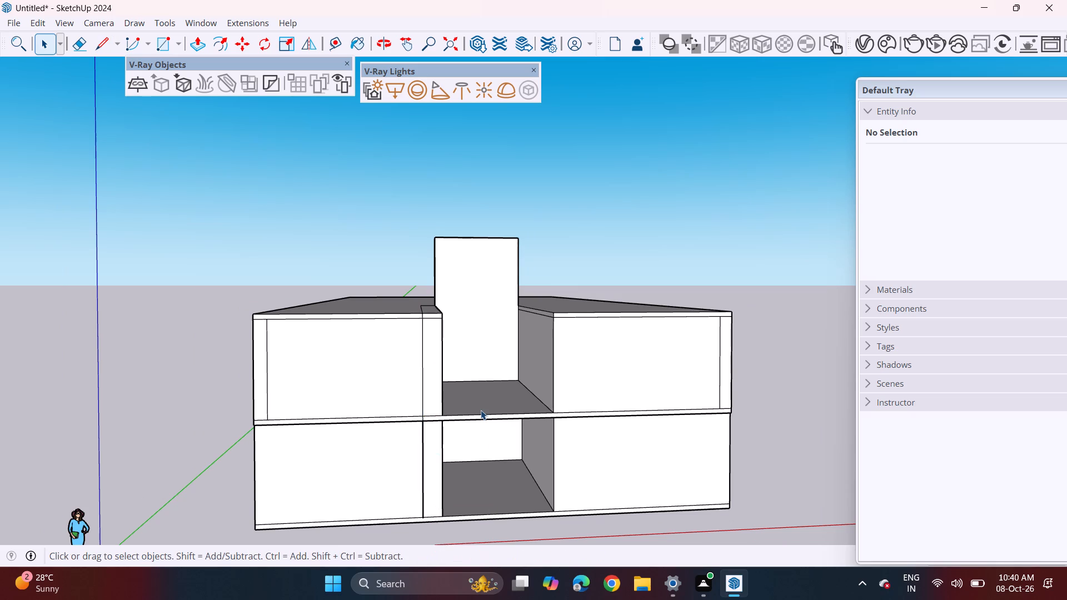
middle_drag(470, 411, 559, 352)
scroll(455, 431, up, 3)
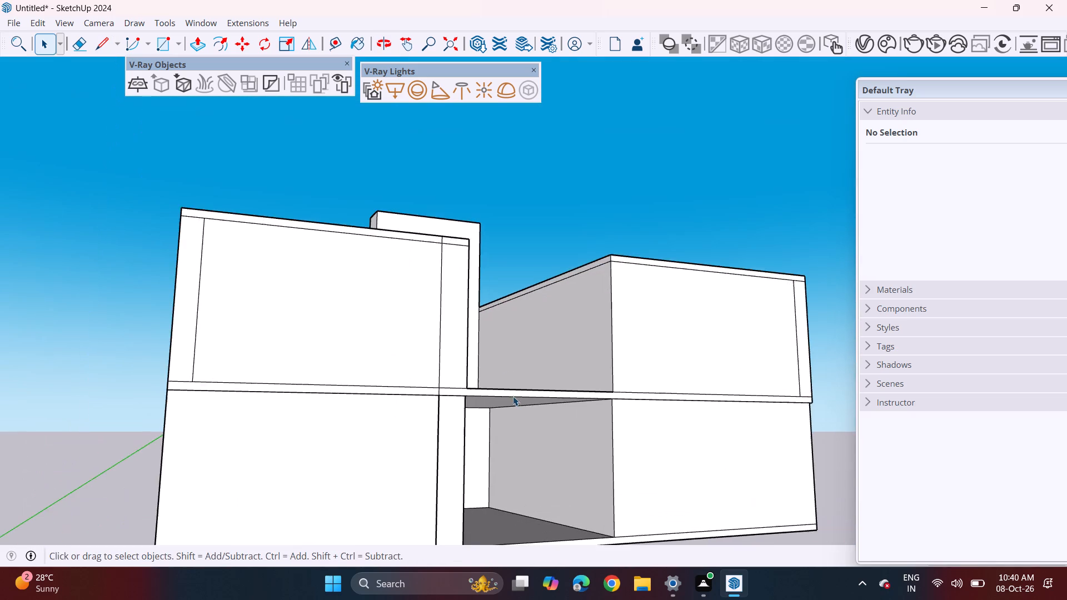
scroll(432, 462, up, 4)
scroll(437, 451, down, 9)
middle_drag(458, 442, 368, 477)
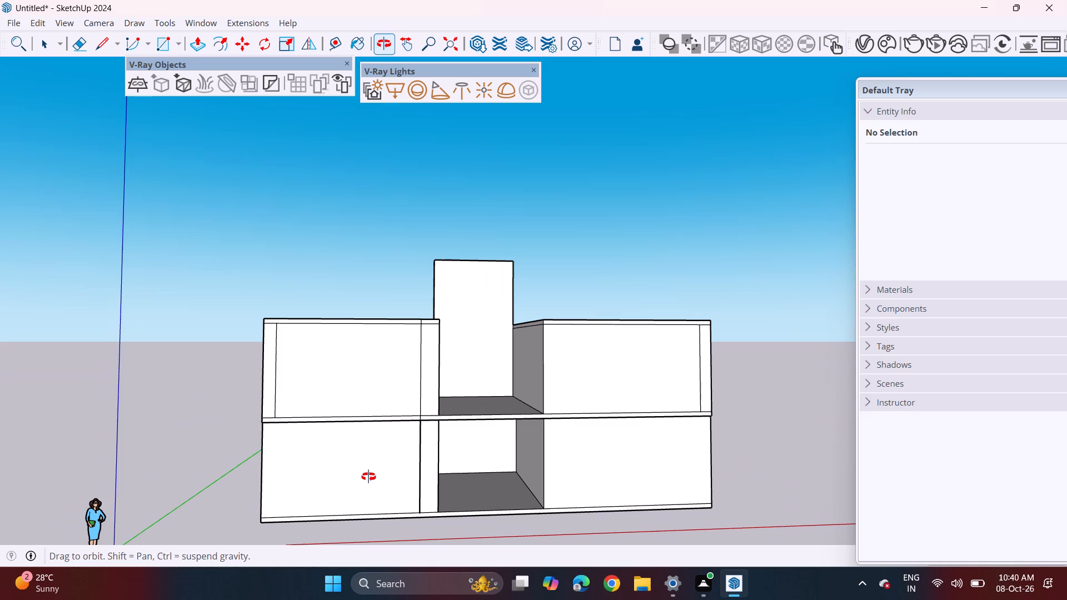
Draw a vertical line up the front facade just right of the recess, from the base through both storeys to the top slab.
middle_drag(368, 477, 353, 482)
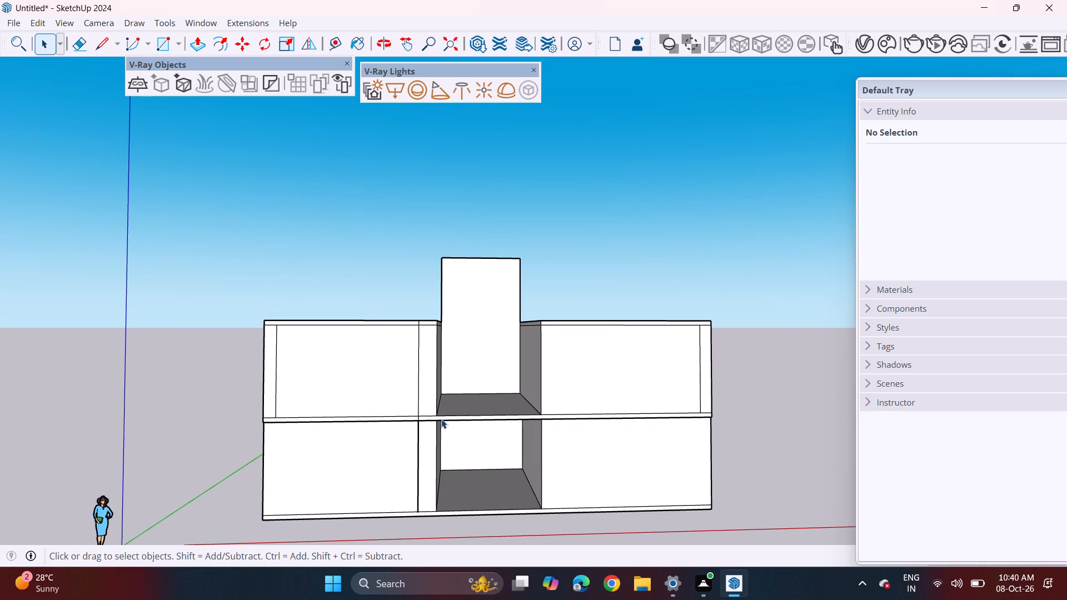
click(99, 49)
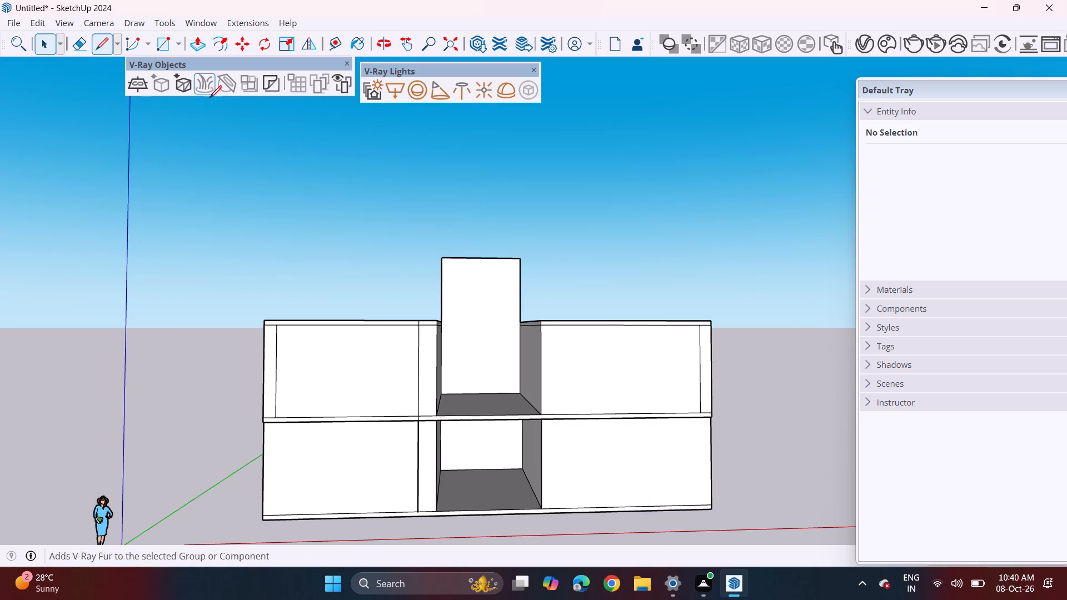
click(559, 506)
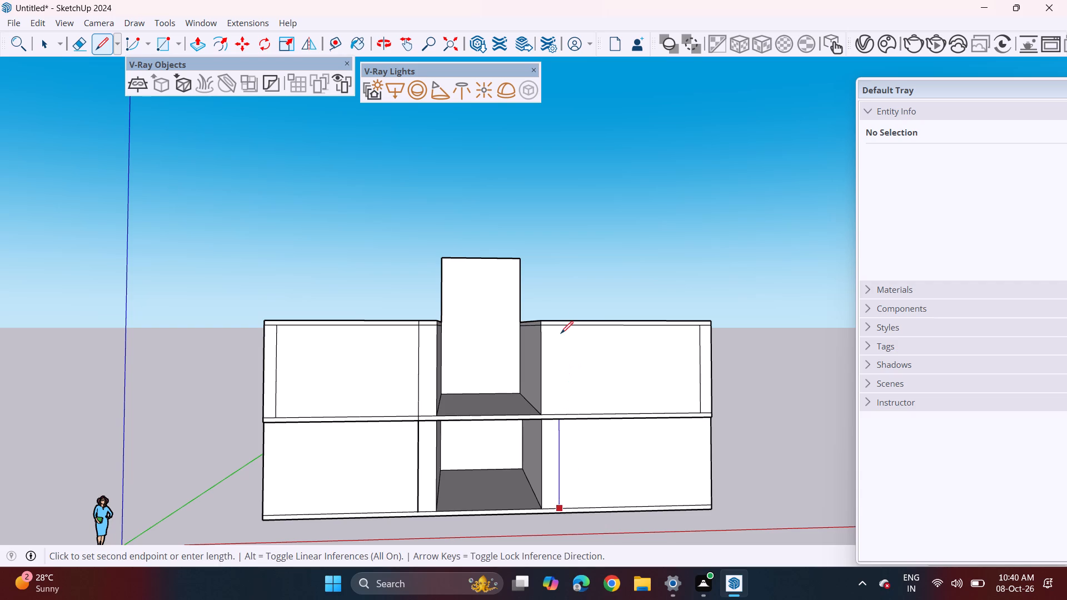
click(559, 421)
middle_drag(649, 397, 437, 396)
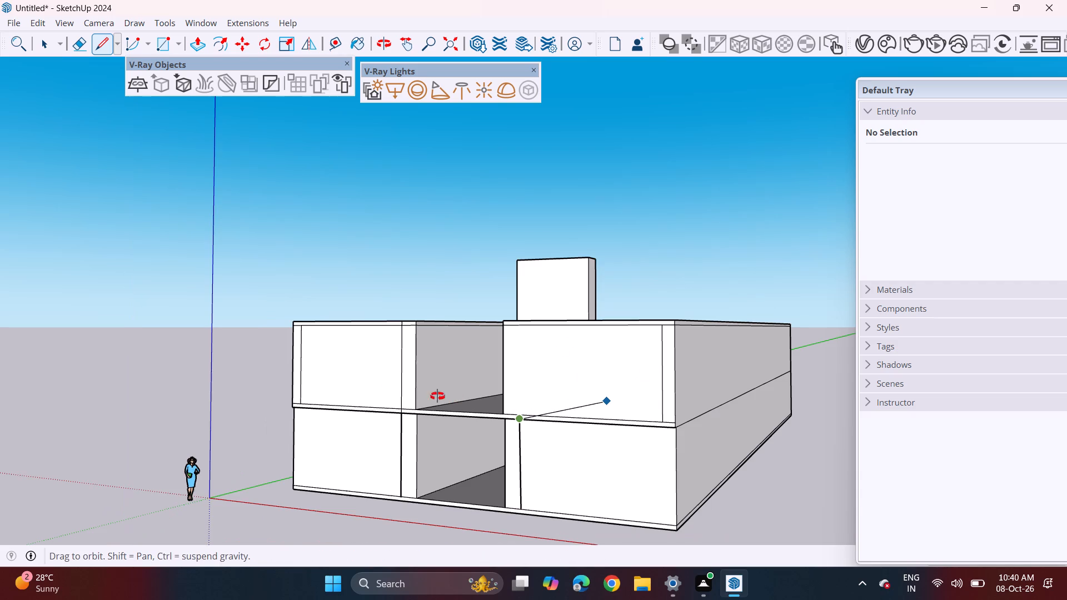
middle_drag(437, 396, 192, 351)
middle_drag(556, 398, 355, 394)
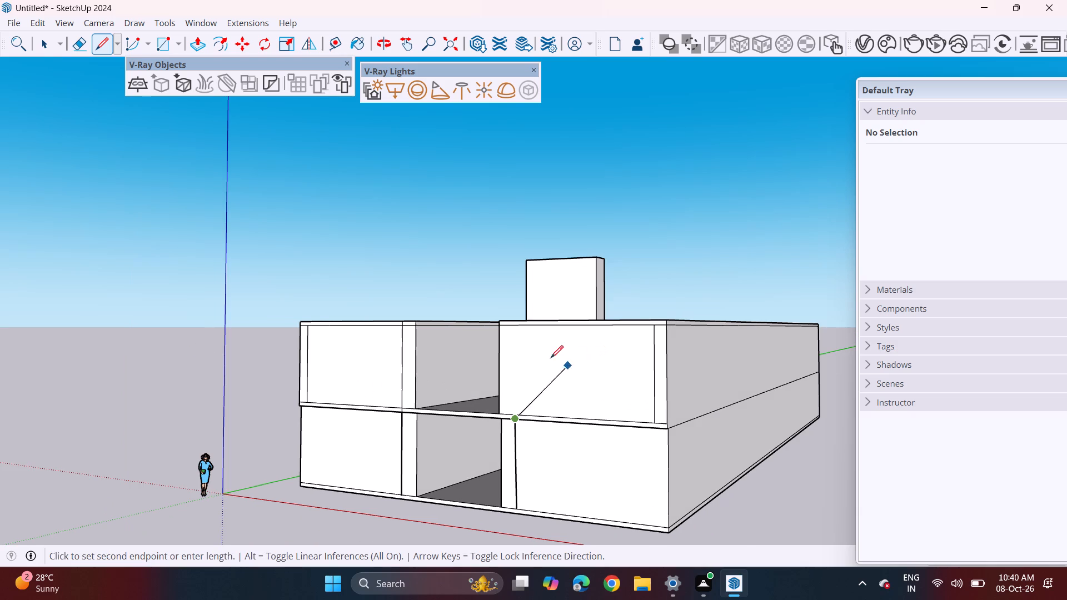
click(517, 332)
middle_drag(465, 460, 579, 423)
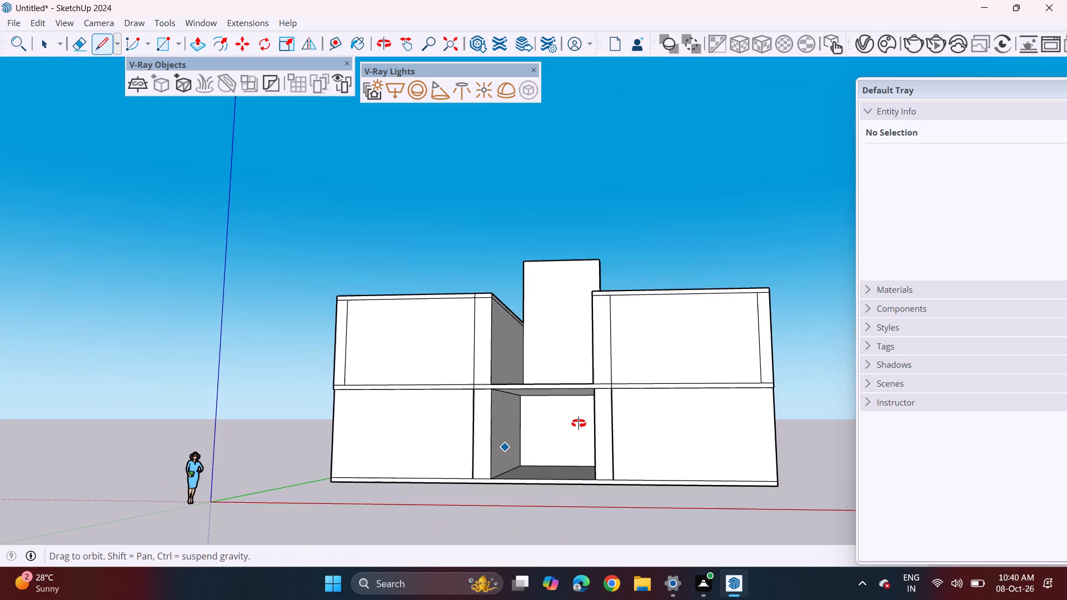
middle_drag(579, 423, 614, 450)
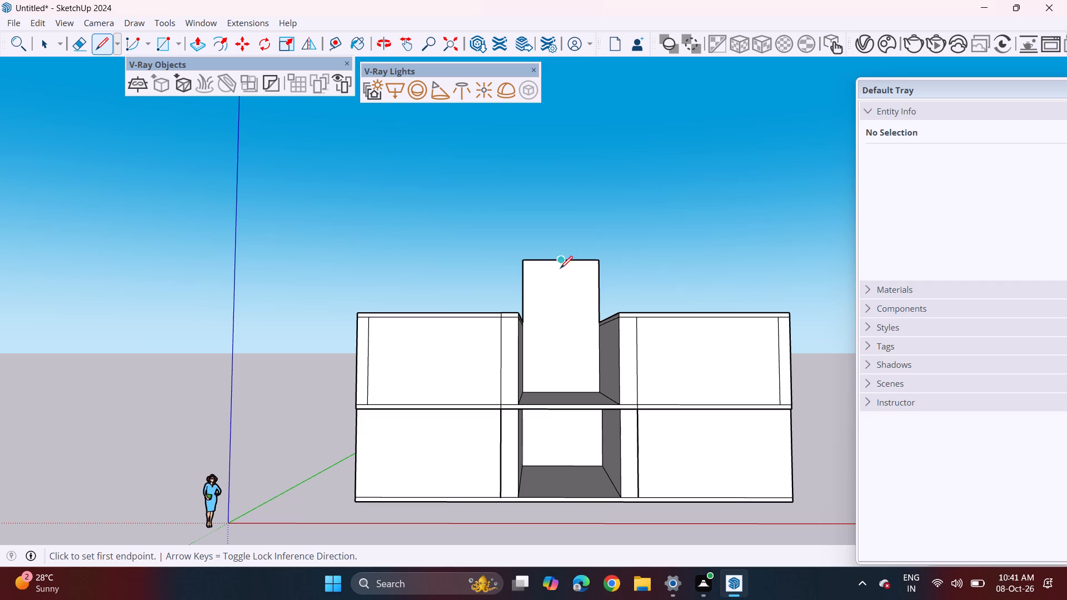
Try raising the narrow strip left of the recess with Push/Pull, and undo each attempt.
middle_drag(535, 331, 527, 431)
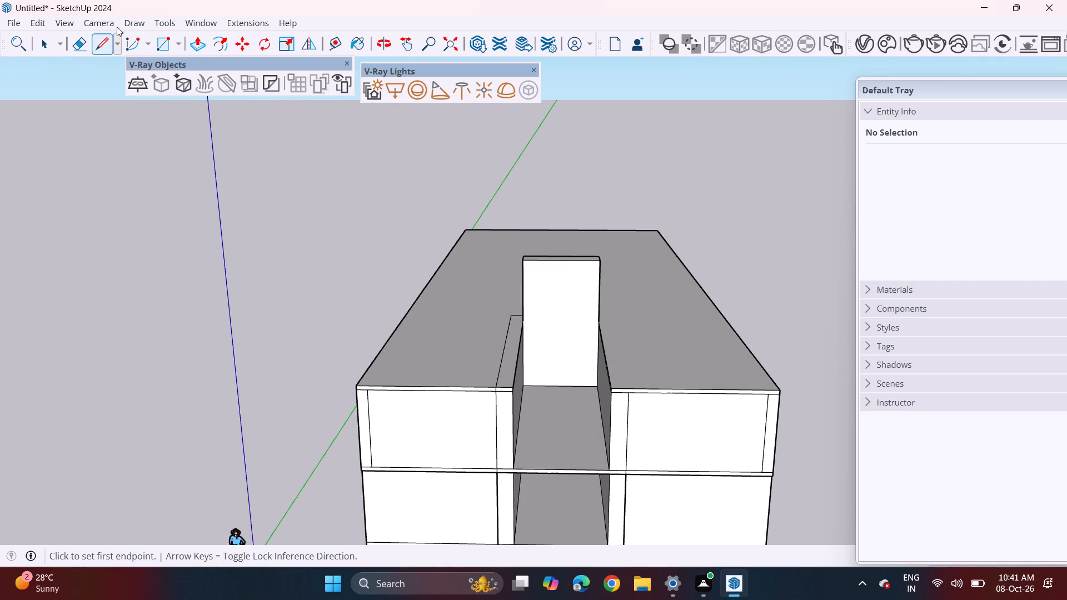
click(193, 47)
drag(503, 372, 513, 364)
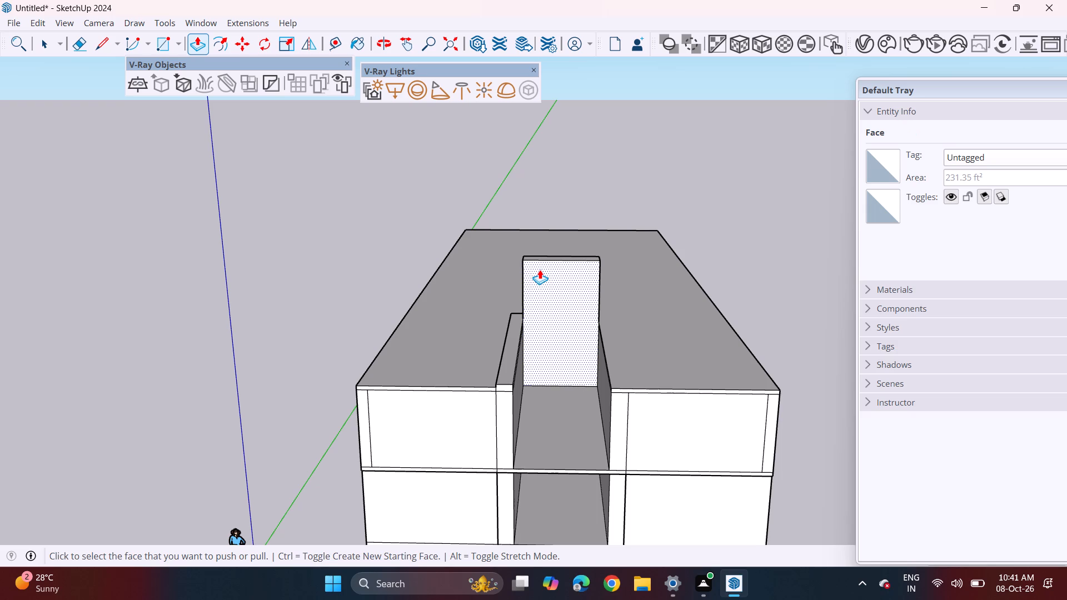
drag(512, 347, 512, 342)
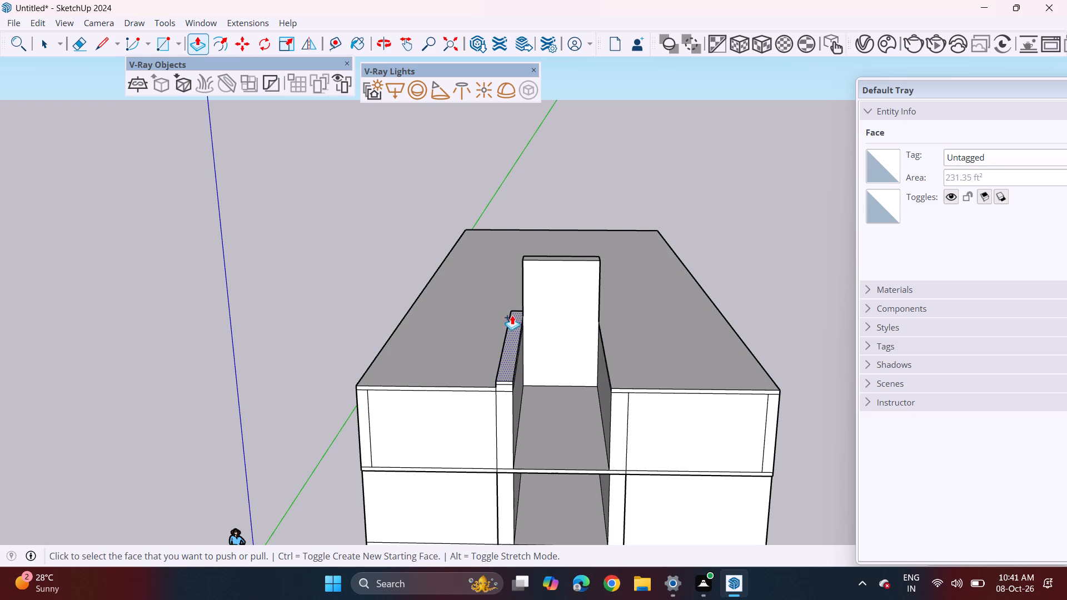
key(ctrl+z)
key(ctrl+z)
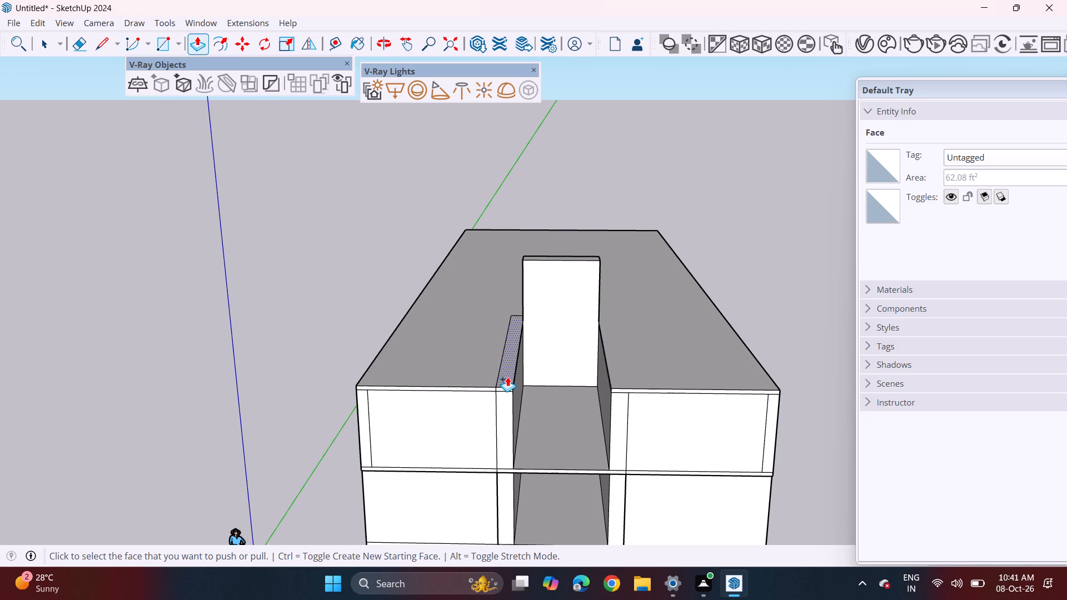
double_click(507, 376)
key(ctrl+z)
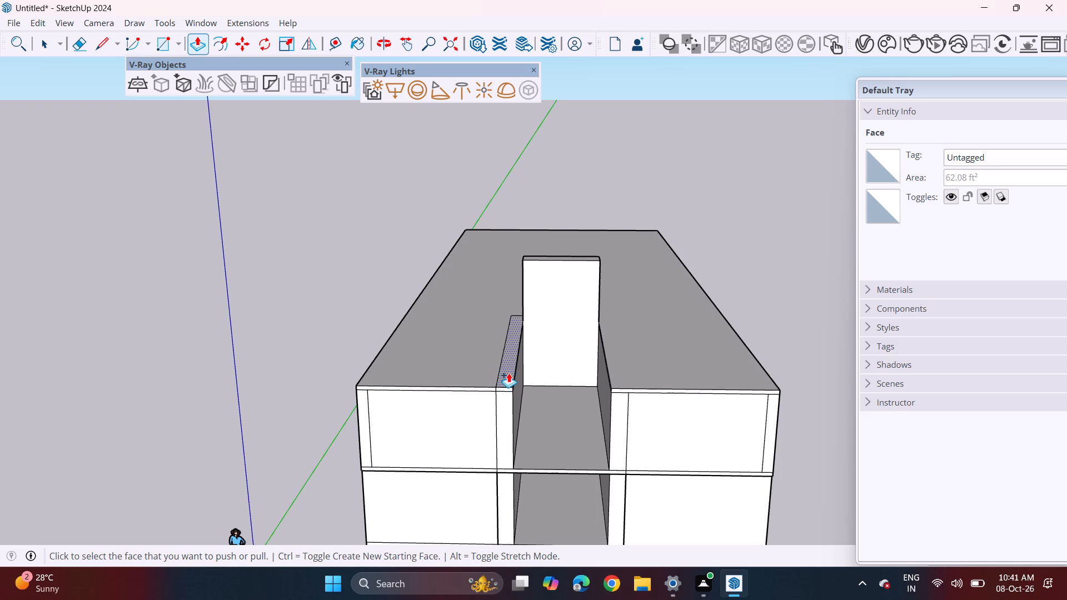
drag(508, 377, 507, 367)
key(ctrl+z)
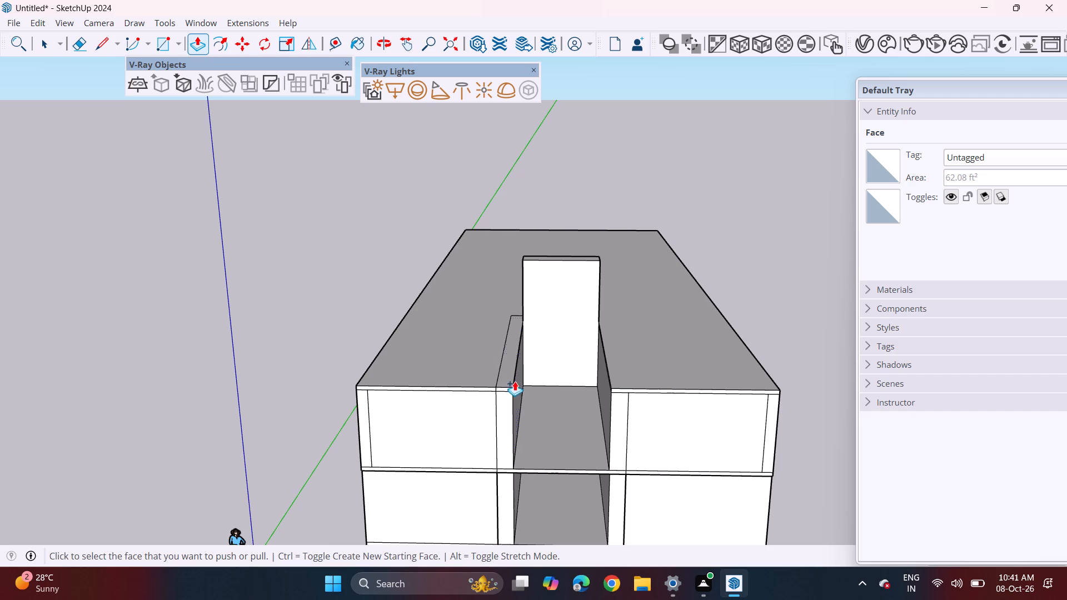
Push/Pull the narrow strip left of the recess up to the top of the raised back wall.
drag(509, 376, 550, 257)
click(555, 256)
middle_drag(555, 393, 611, 291)
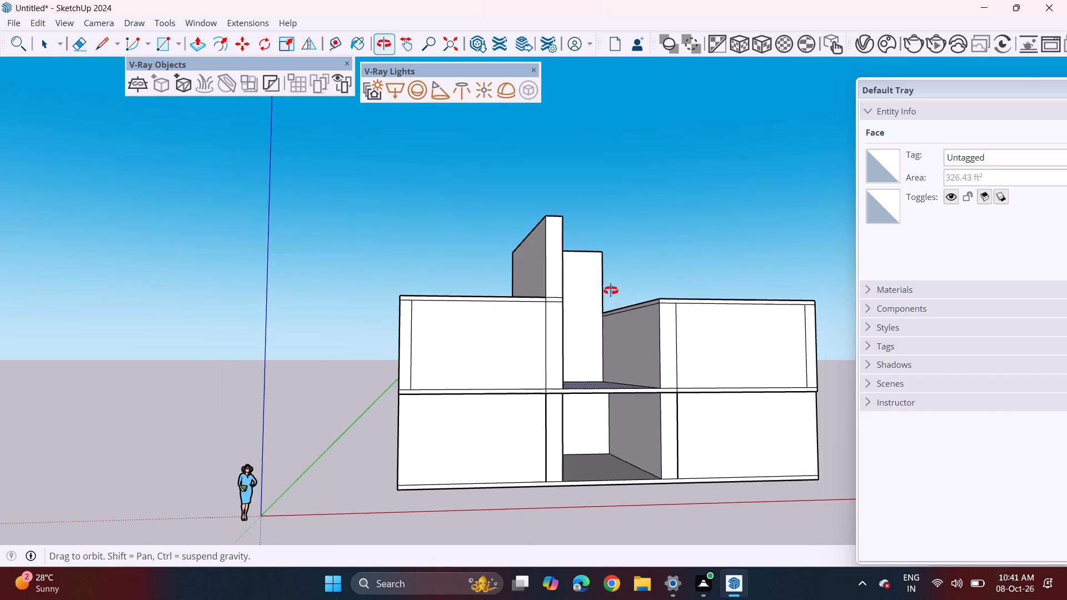
middle_drag(611, 291, 580, 325)
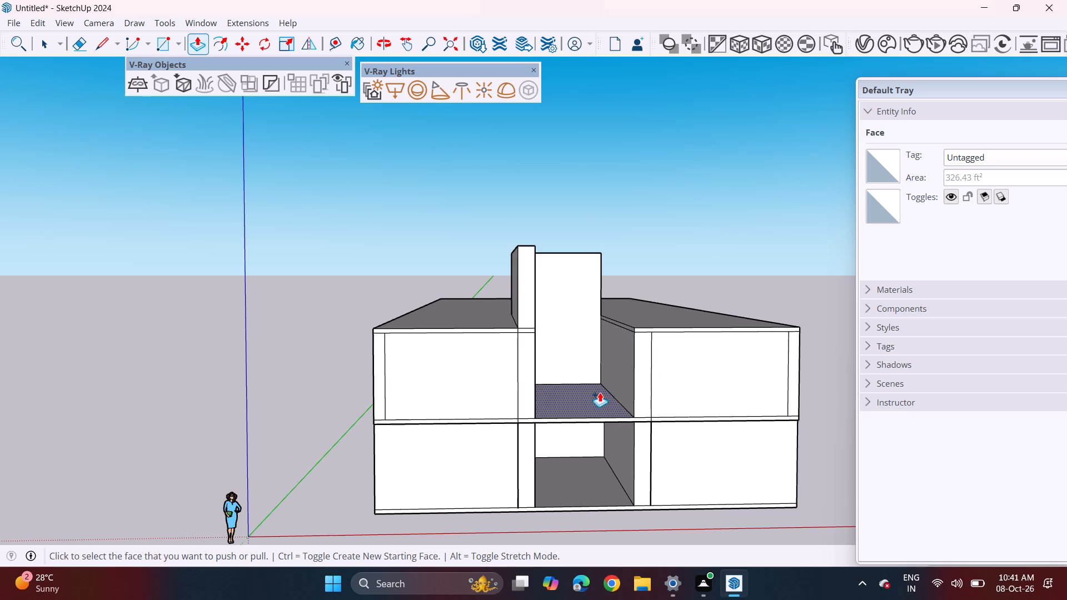
Draw lines on the top slab outlining a narrow strip along the recess's right side, from the front edge to the raised back wall's corner.
middle_drag(636, 335, 564, 378)
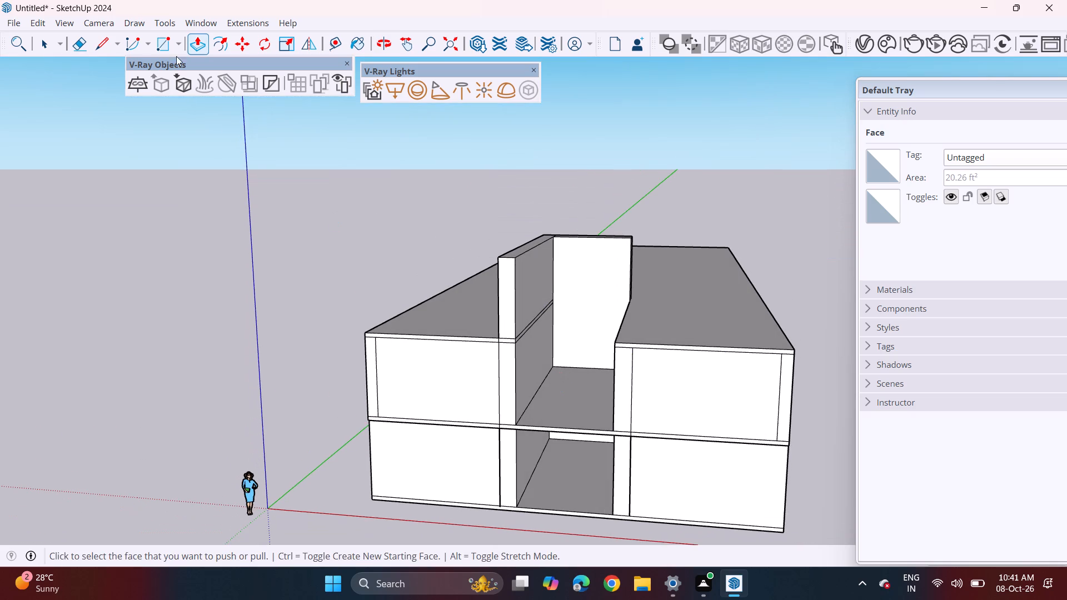
click(100, 37)
click(634, 343)
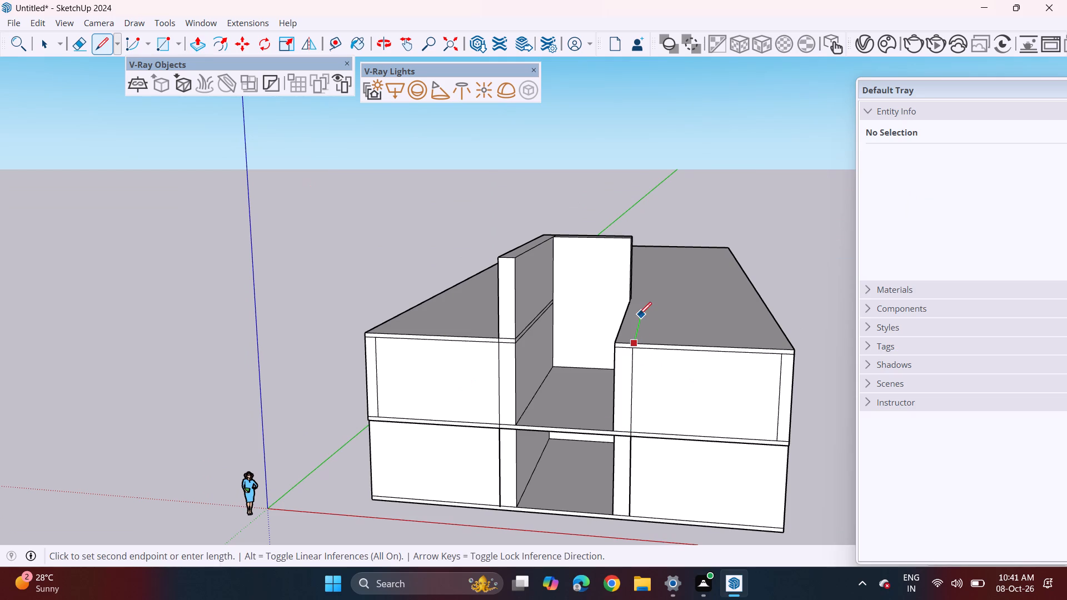
middle_drag(642, 294, 268, 396)
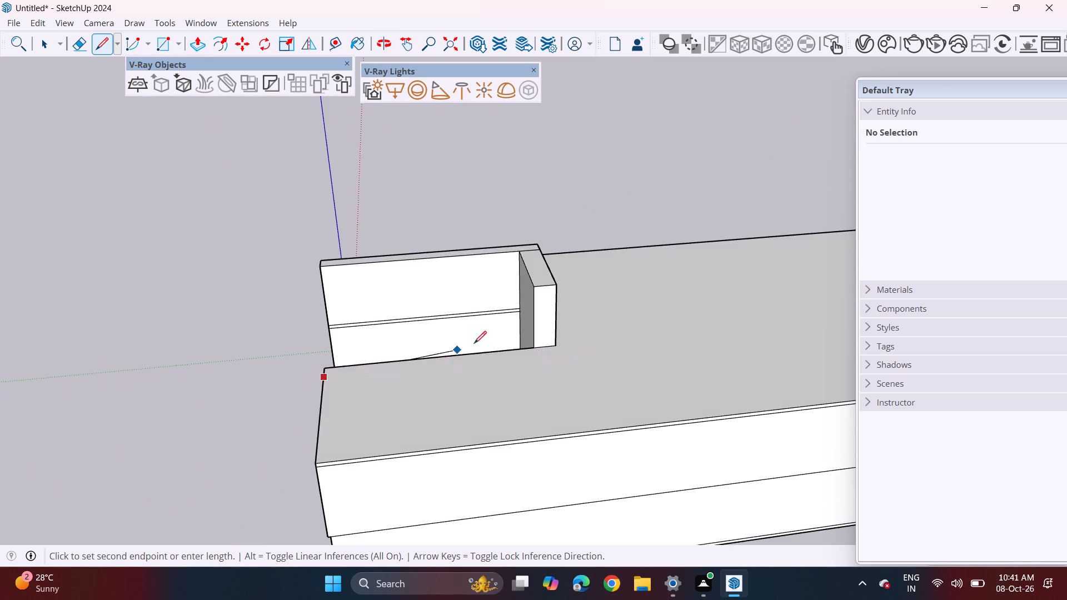
click(559, 358)
click(557, 342)
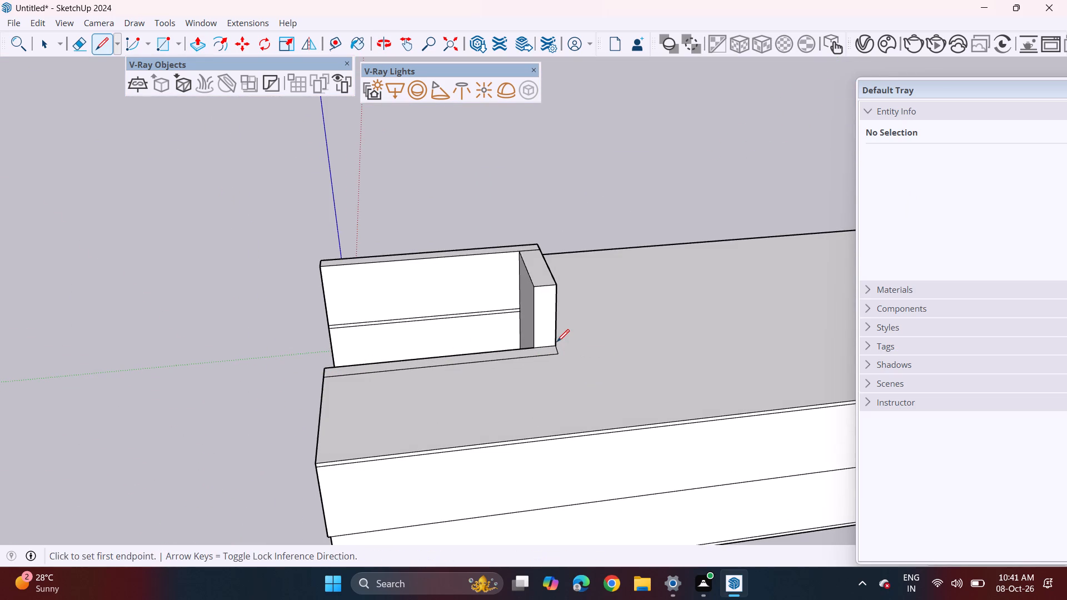
key(space)
Draw inset lines on the top slab from the right strip along the front edge, continuing along the right edge to near the back corner.
middle_drag(433, 449, 829, 404)
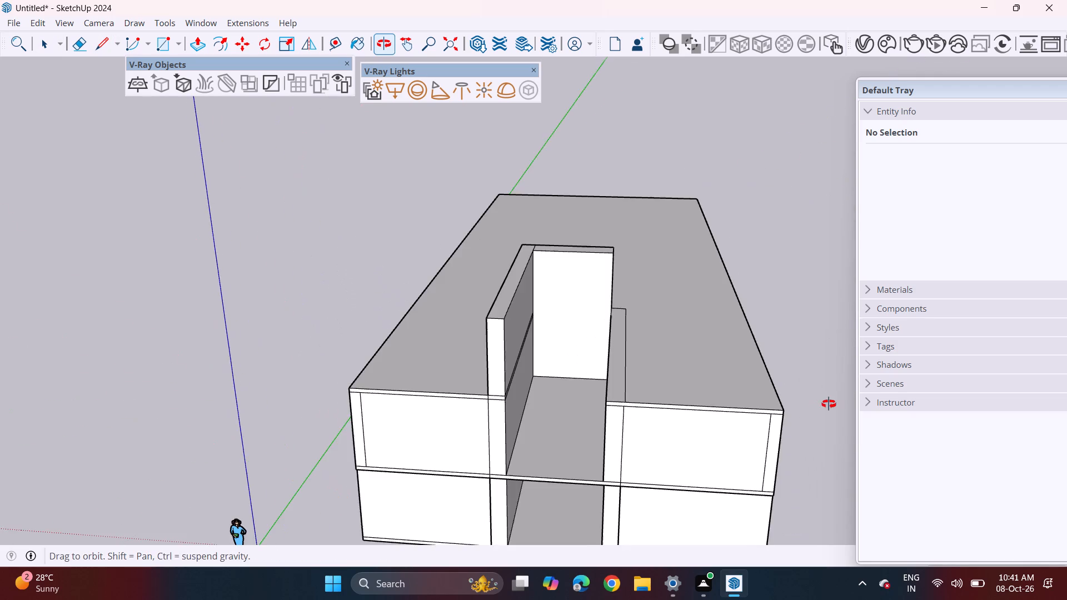
middle_drag(829, 404, 815, 386)
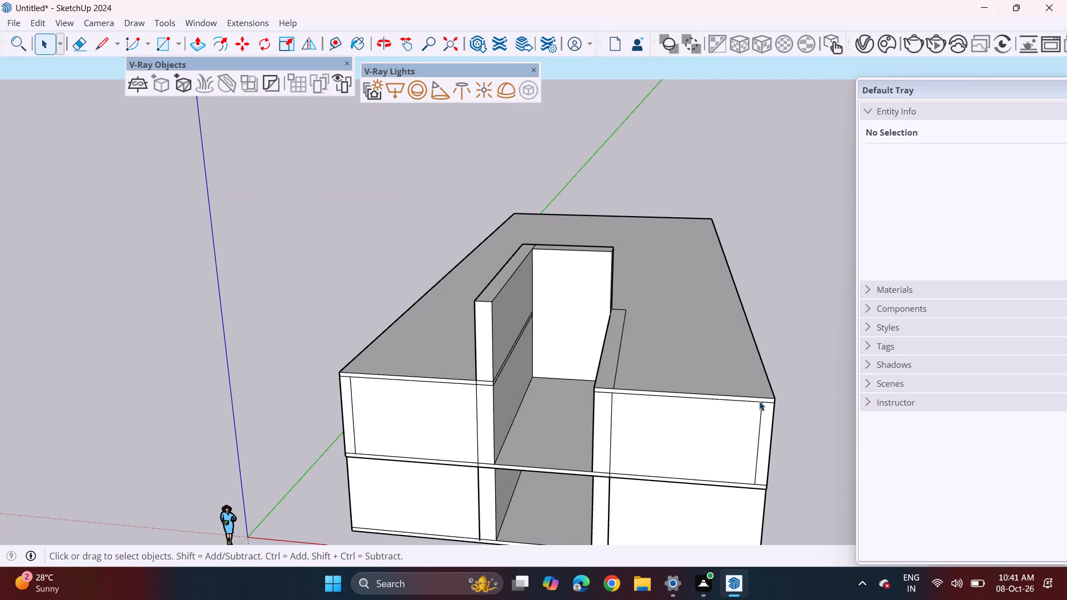
shift+middle_drag(771, 381, 704, 398)
middle_drag(595, 406, 621, 440)
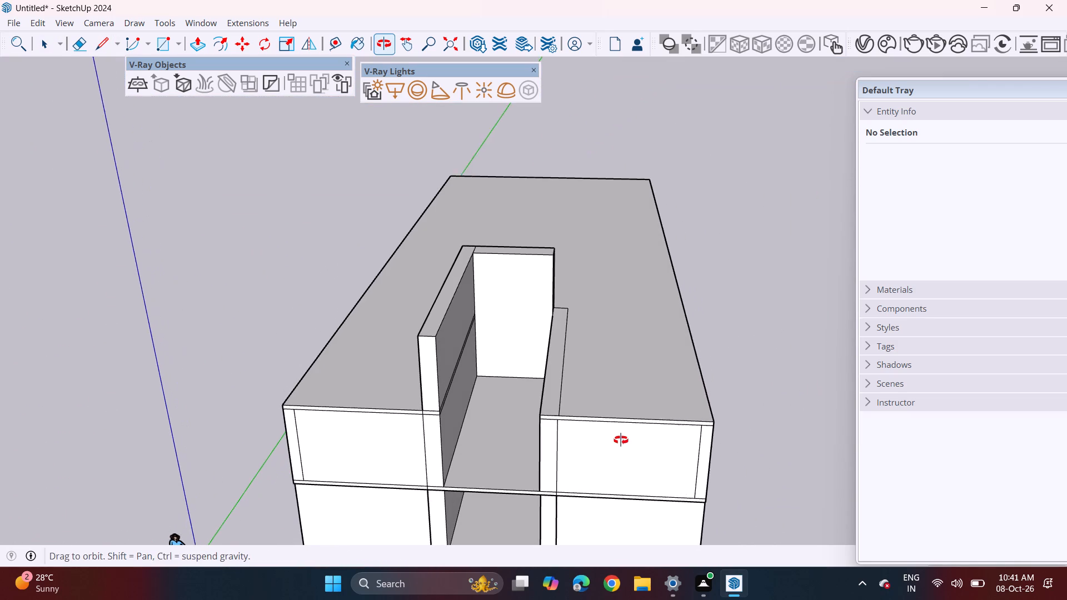
middle_drag(621, 440, 616, 438)
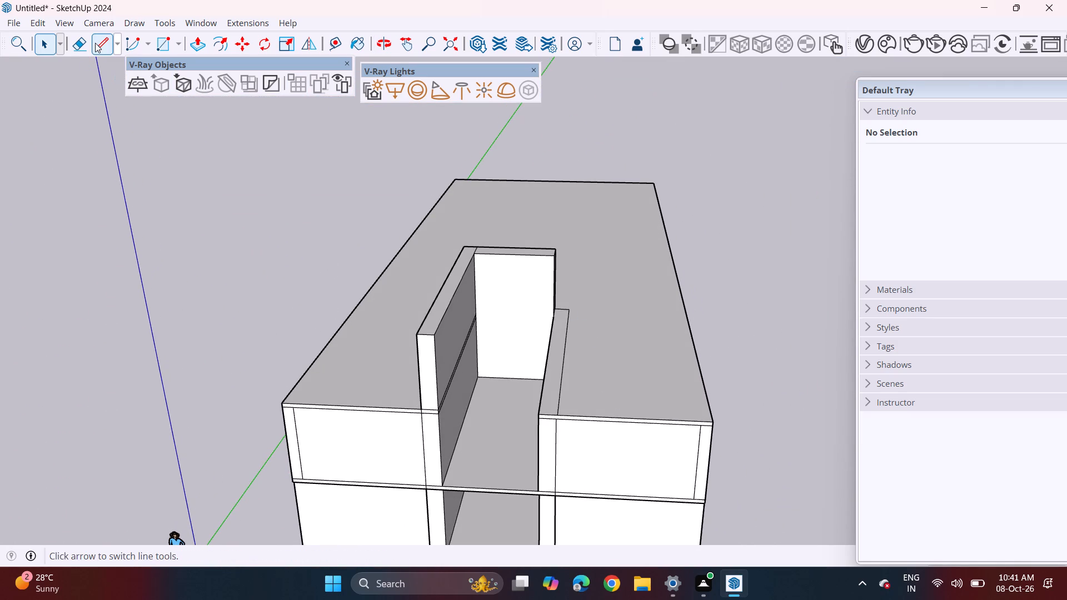
click(95, 43)
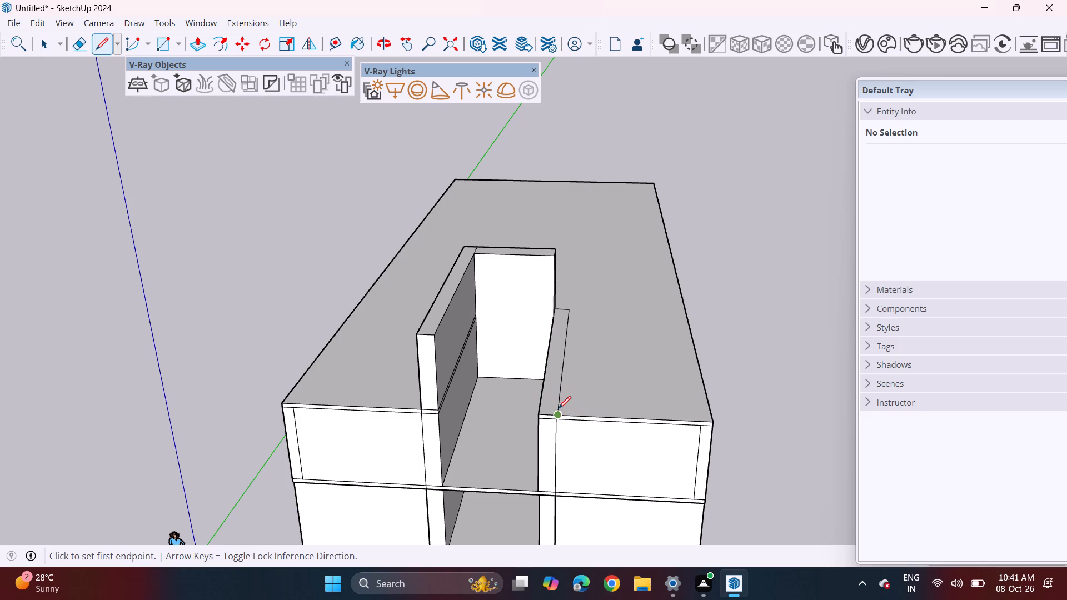
click(561, 403)
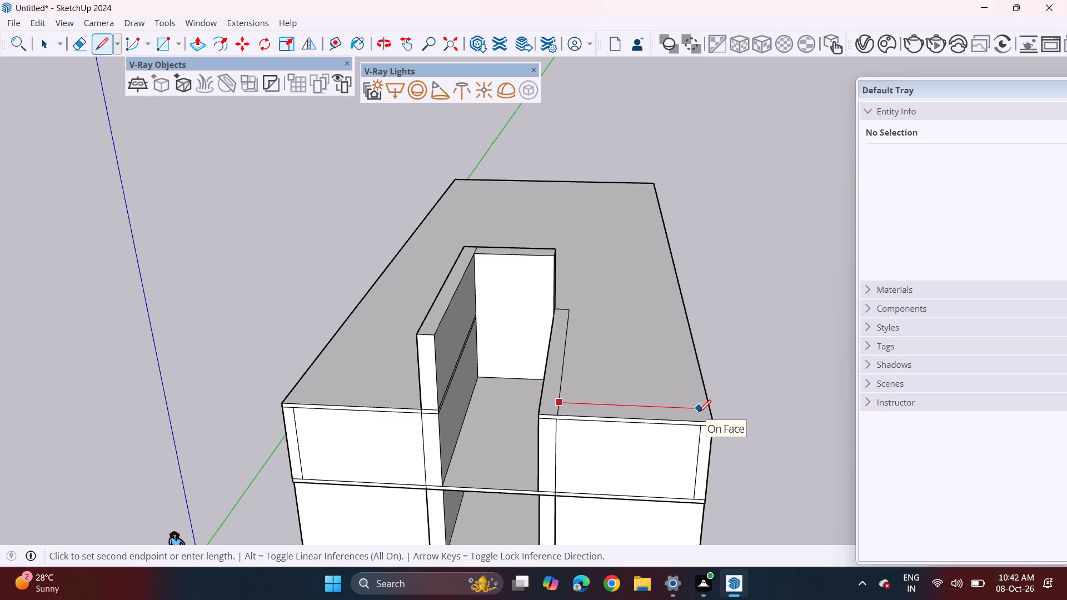
click(699, 412)
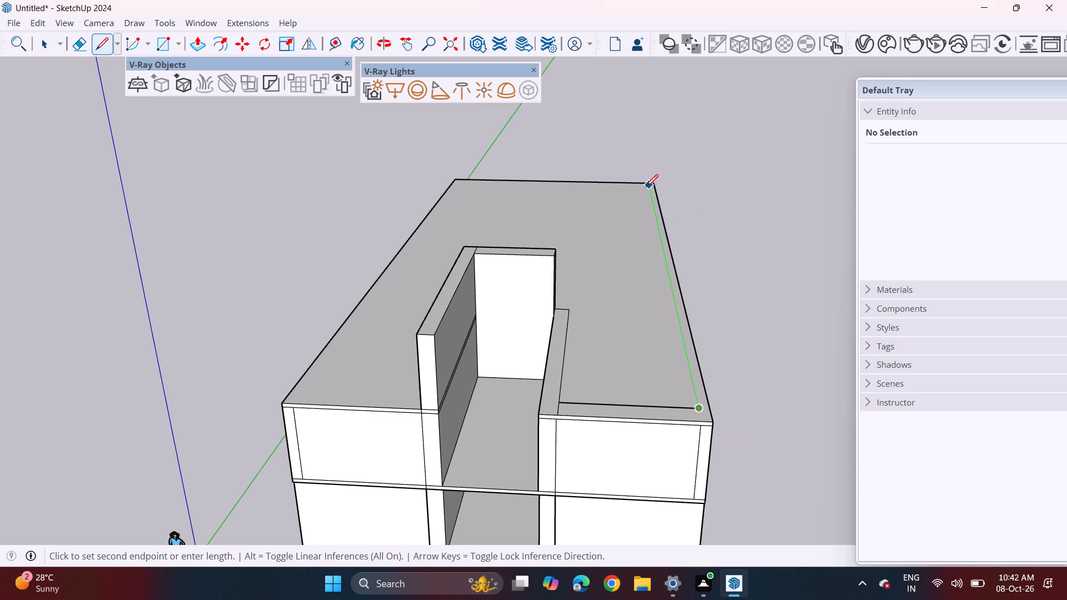
click(646, 187)
key(space)
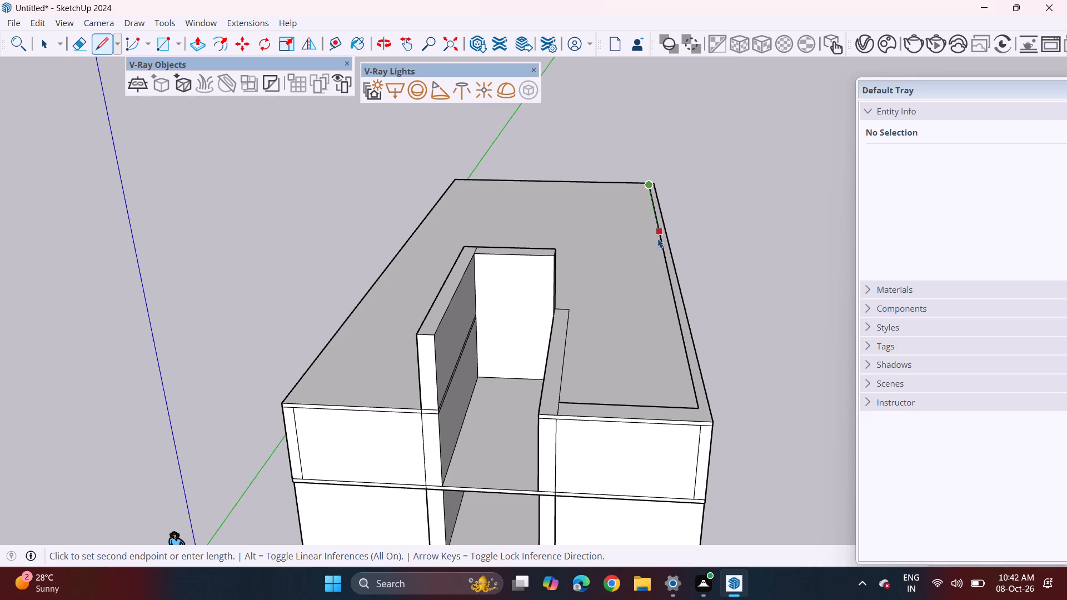
Move the long inset line along the top slab's right edge so its far end meets the slab's back edge.
scroll(664, 195, up, 3)
middle_drag(665, 157, 667, 159)
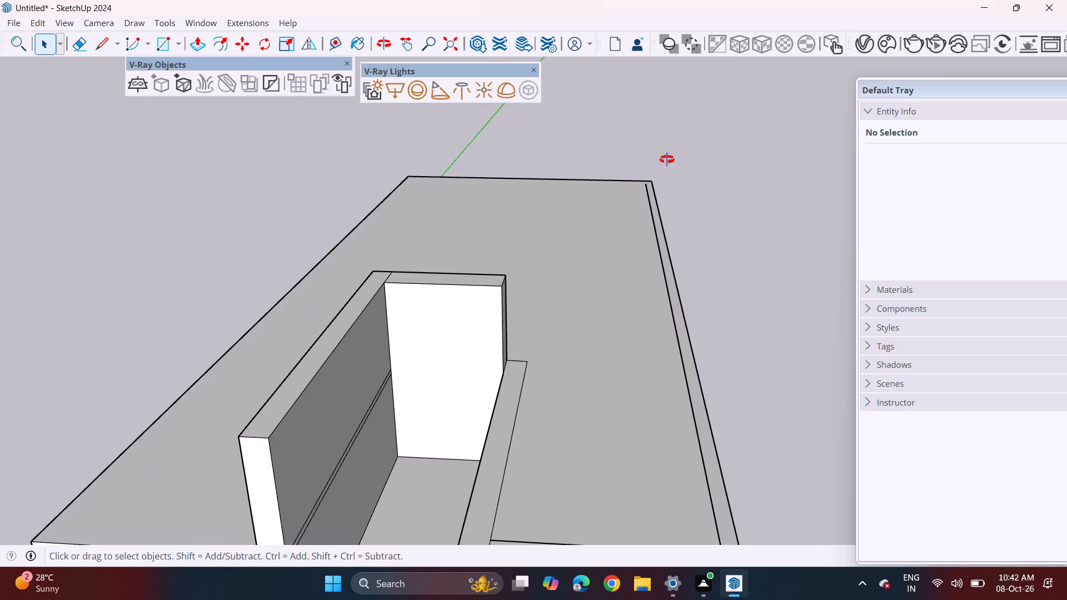
middle_drag(667, 159, 654, 332)
shift+middle_drag(634, 231, 595, 422)
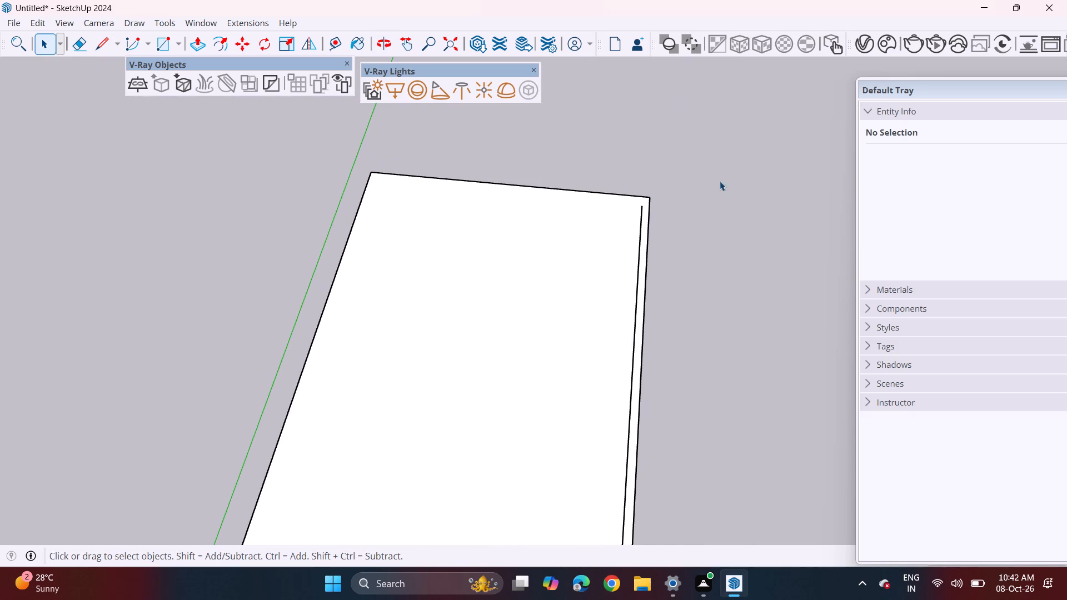
click(640, 208)
click(641, 210)
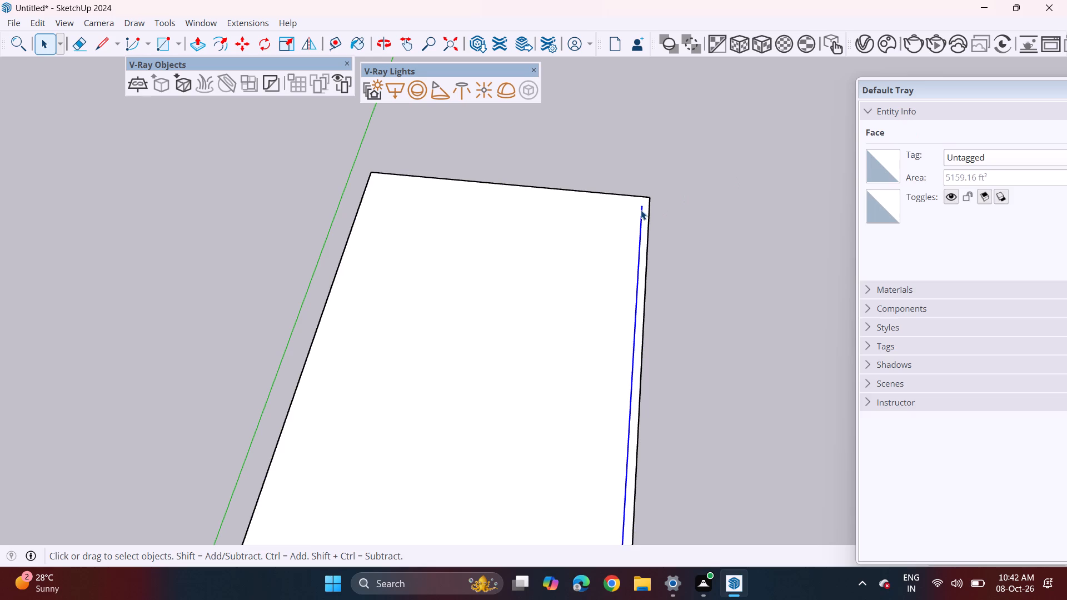
click(247, 43)
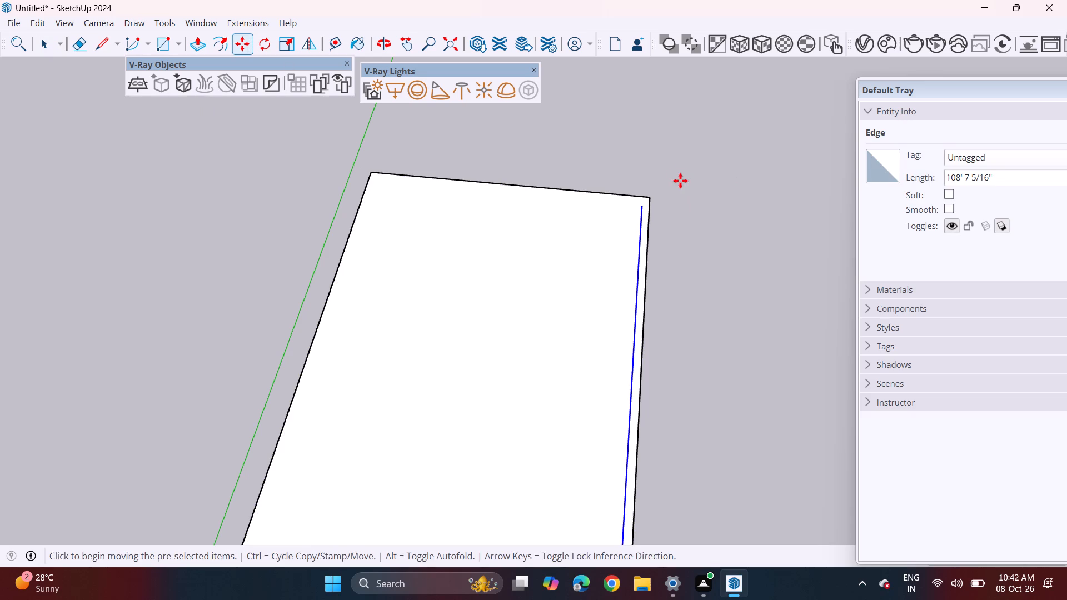
click(645, 211)
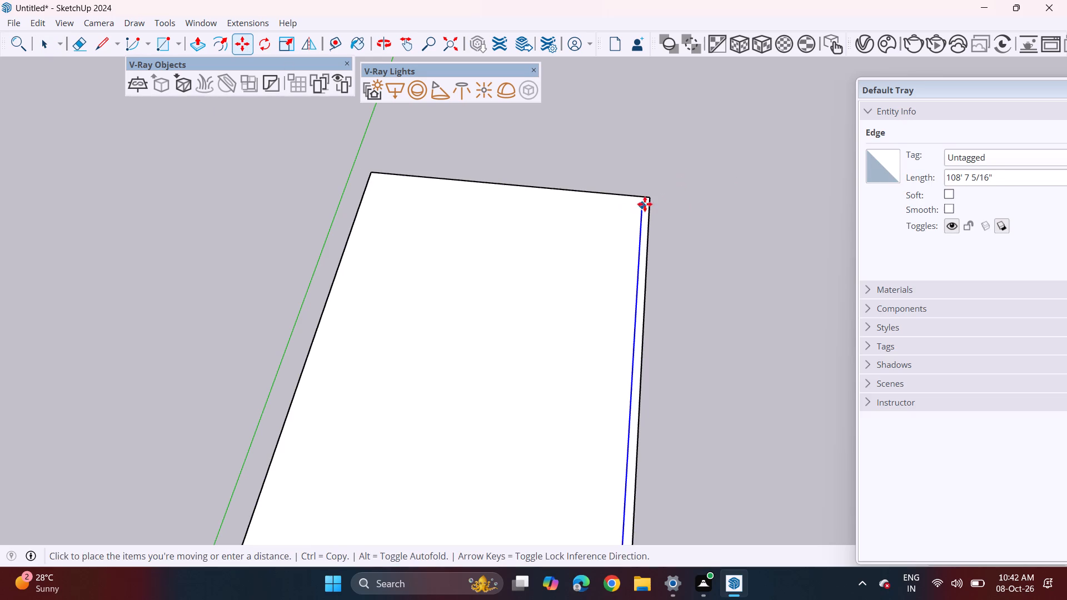
click(641, 197)
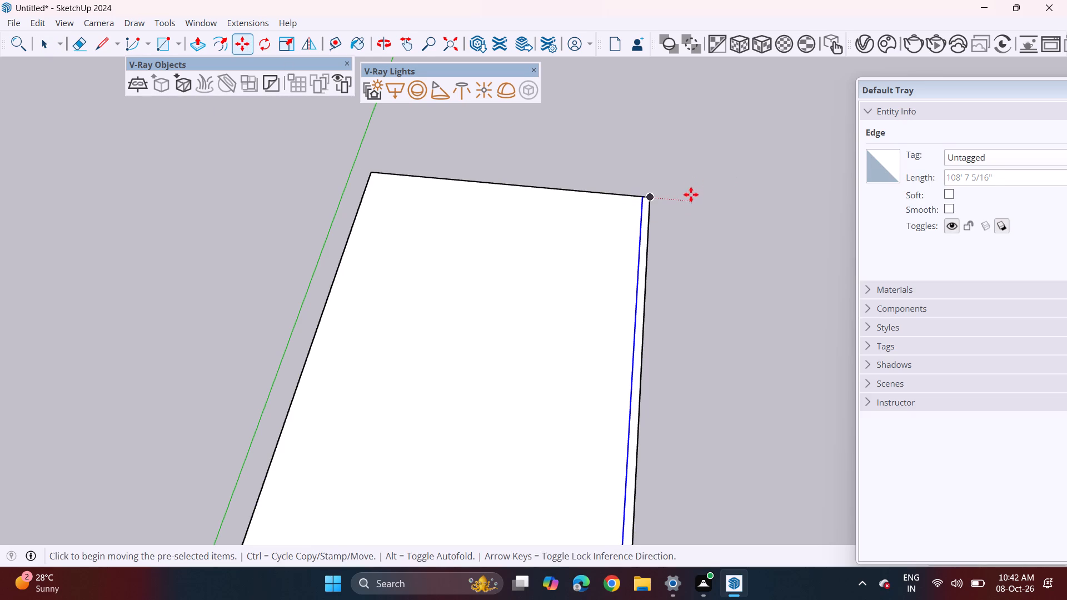
key(space)
Examine the inset lines on the top slab between the recess's right strip and the front right corner.
scroll(647, 303, down, 2)
middle_drag(614, 412, 635, 347)
shift+middle_drag(646, 449, 657, 330)
middle_drag(639, 458, 645, 303)
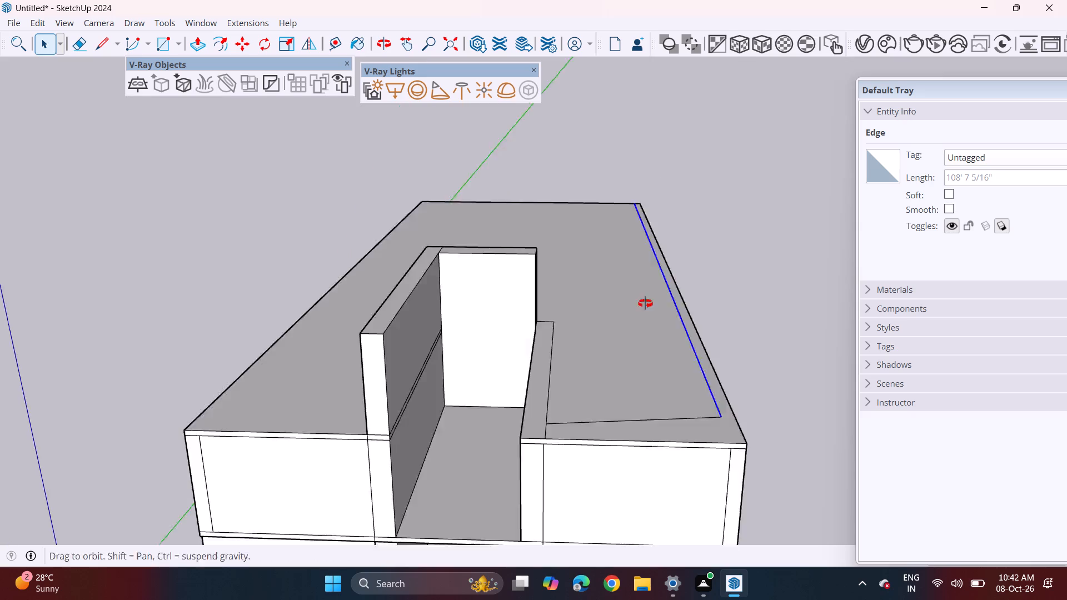
middle_drag(645, 303, 645, 302)
shift+middle_drag(656, 382, 611, 343)
shift+scroll(656, 378, up, 1)
middle_drag(620, 354, 656, 448)
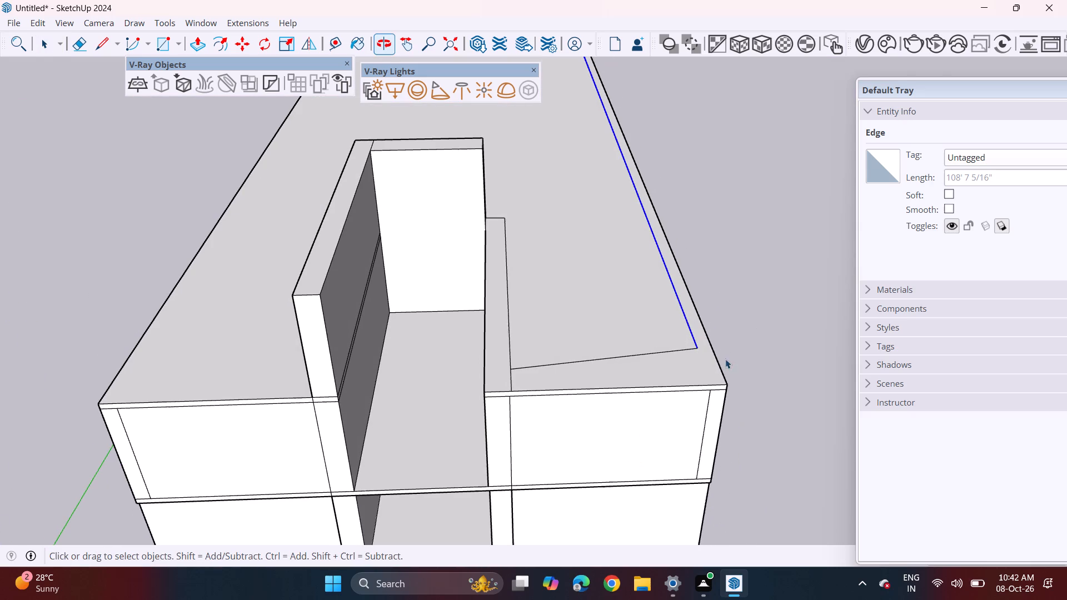
Undo the last move of the long inset line along the top slab's right edge.
key(ctrl+z)
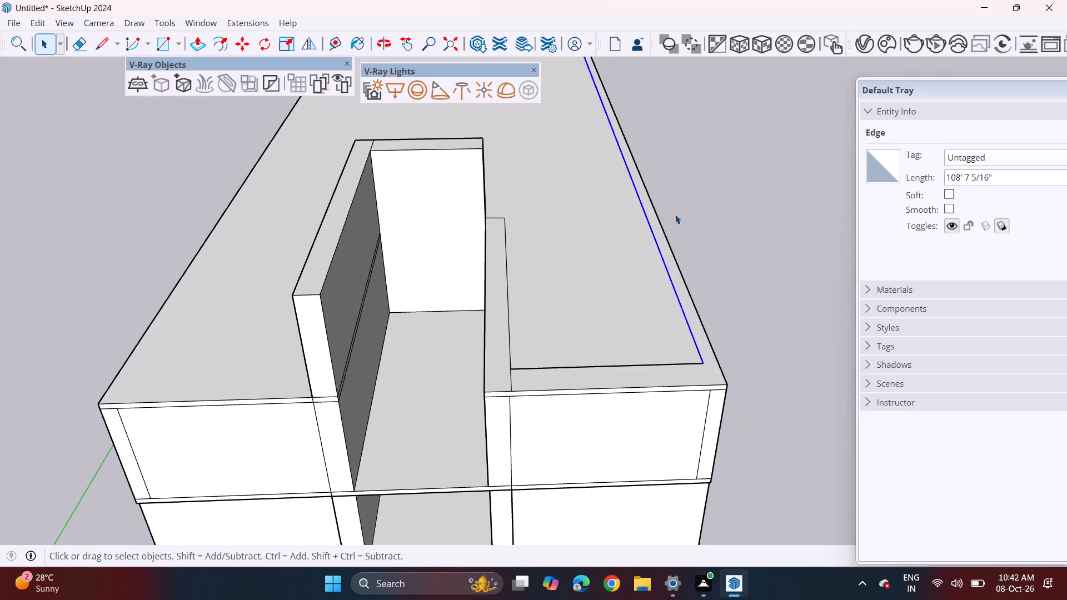
Draw a short line from the back end of the long inset line to the top slab's back edge.
shift+middle_drag(667, 219, 490, 599)
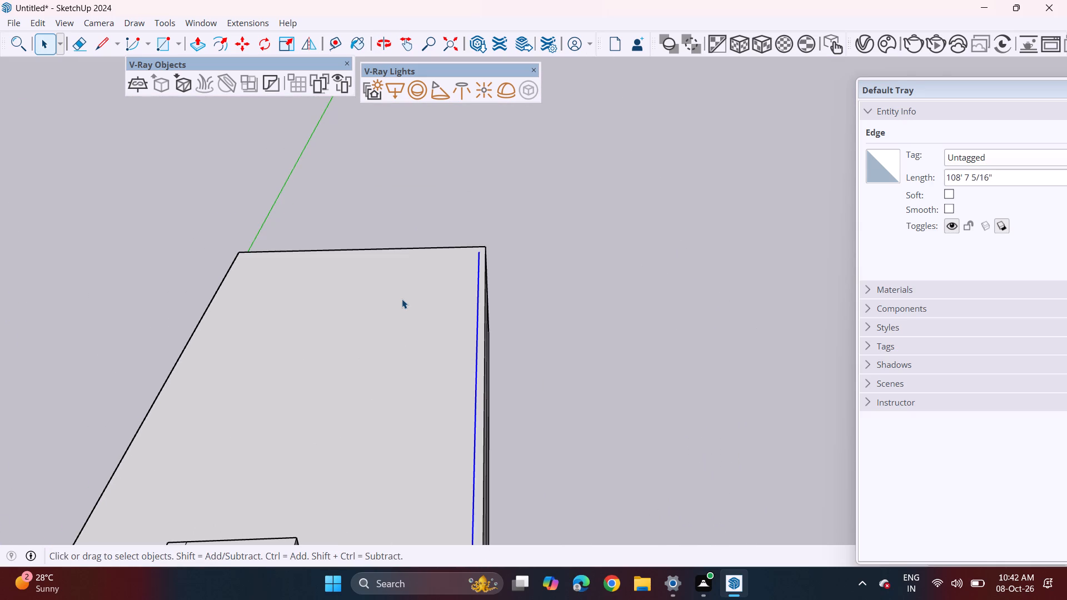
scroll(402, 299, up, 2)
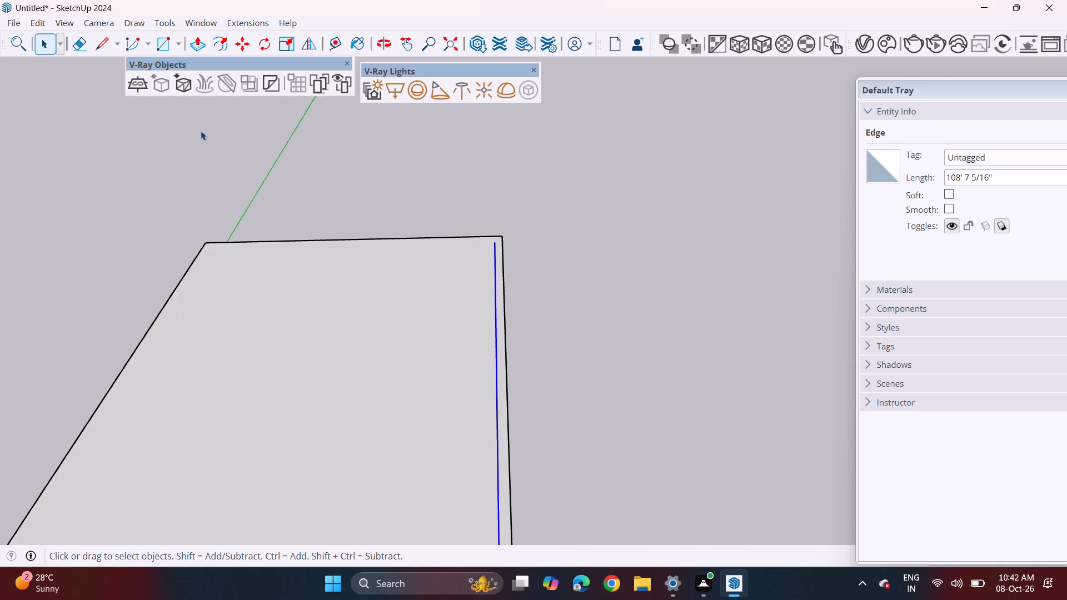
click(106, 37)
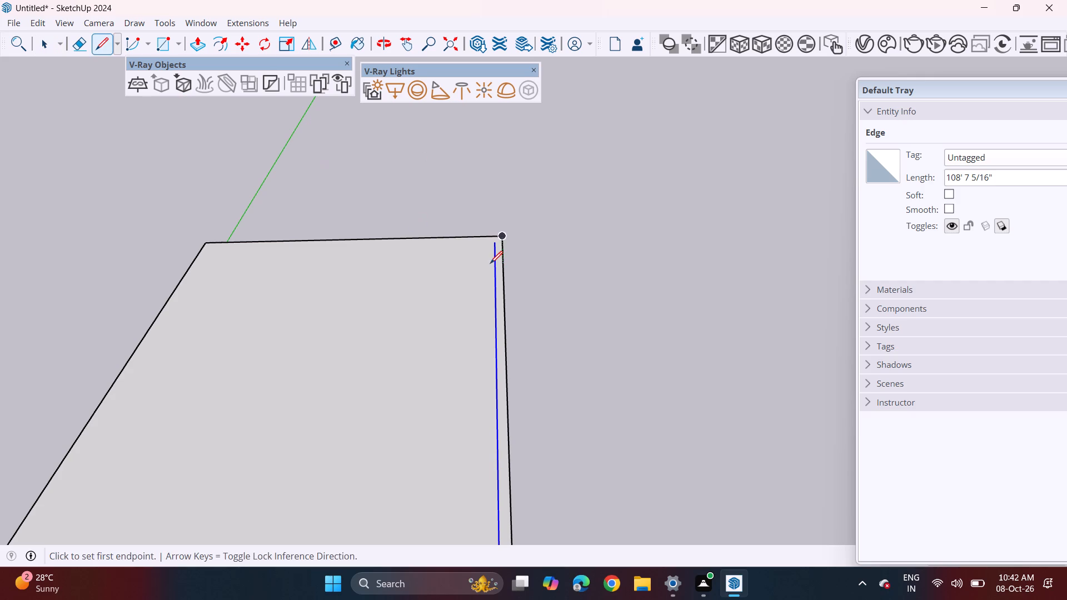
click(497, 245)
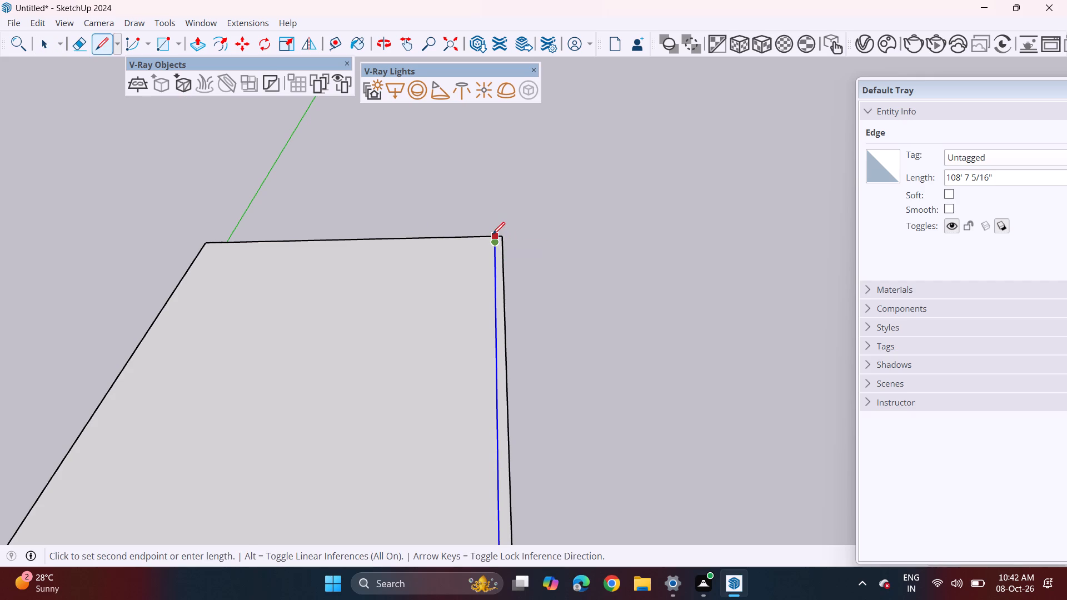
click(492, 234)
key(space)
Erase the short line dividing the recess's right strip from the front strip at the slab's front edge.
scroll(492, 273, down, 3)
scroll(460, 342, down, 2)
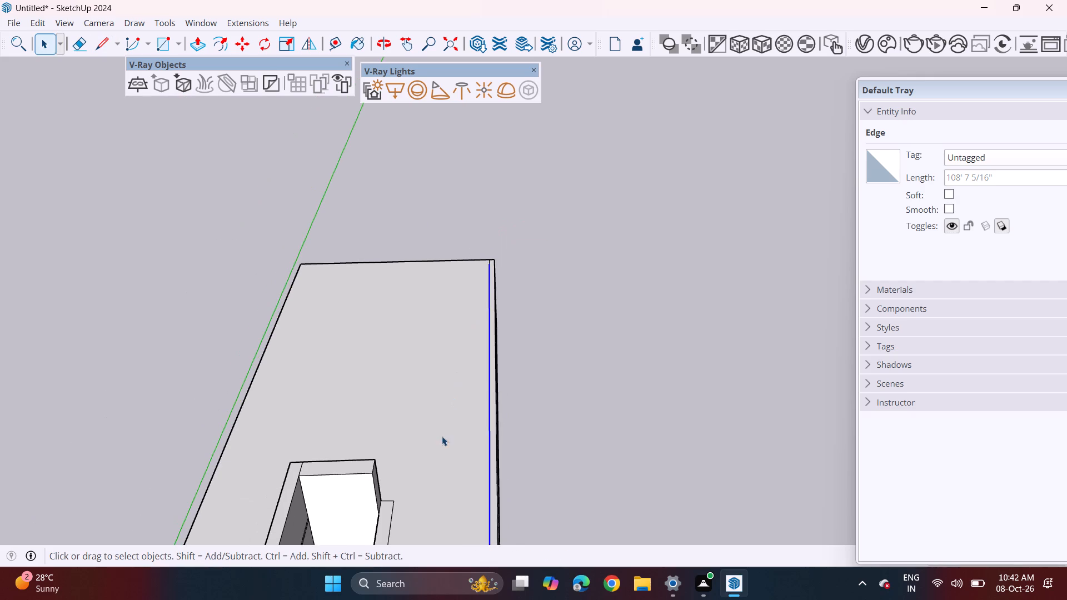
shift+middle_drag(448, 431, 470, 236)
click(555, 261)
middle_drag(522, 383, 531, 317)
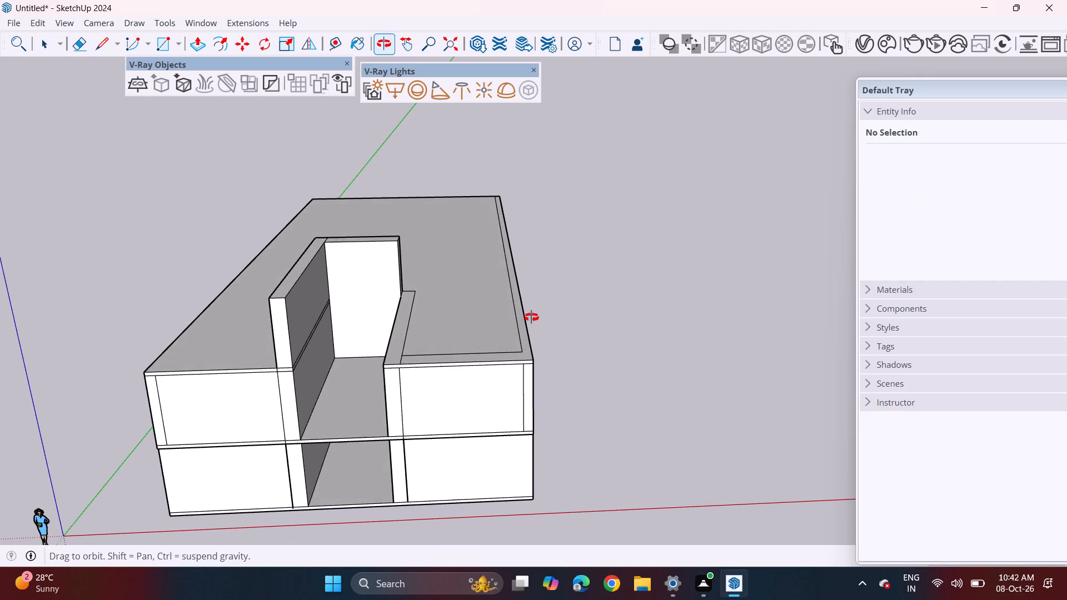
middle_drag(531, 317, 538, 282)
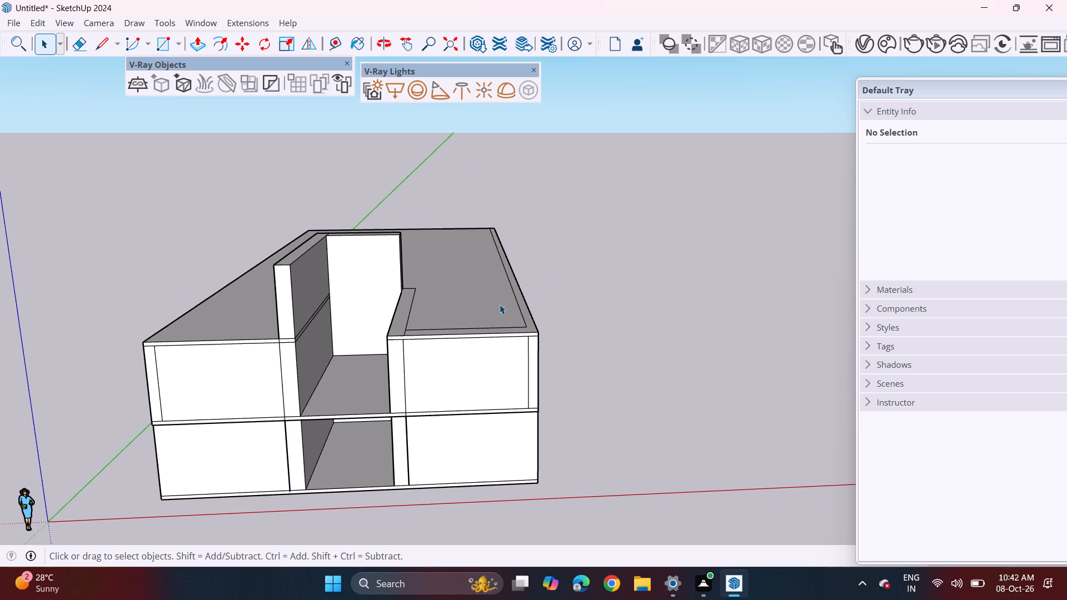
middle_drag(462, 307, 441, 352)
scroll(385, 351, up, 3)
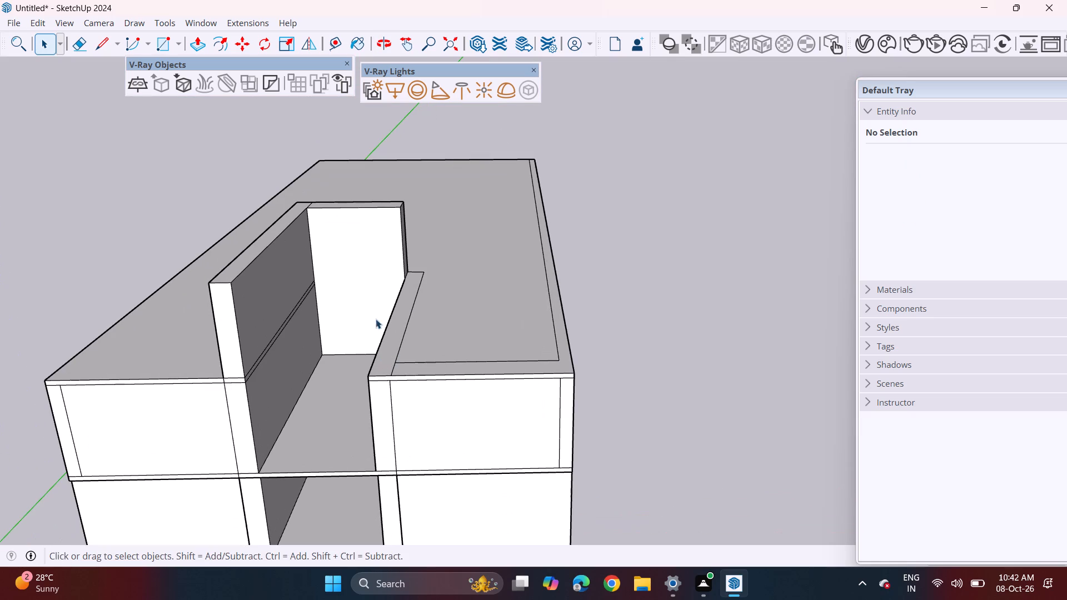
click(79, 49)
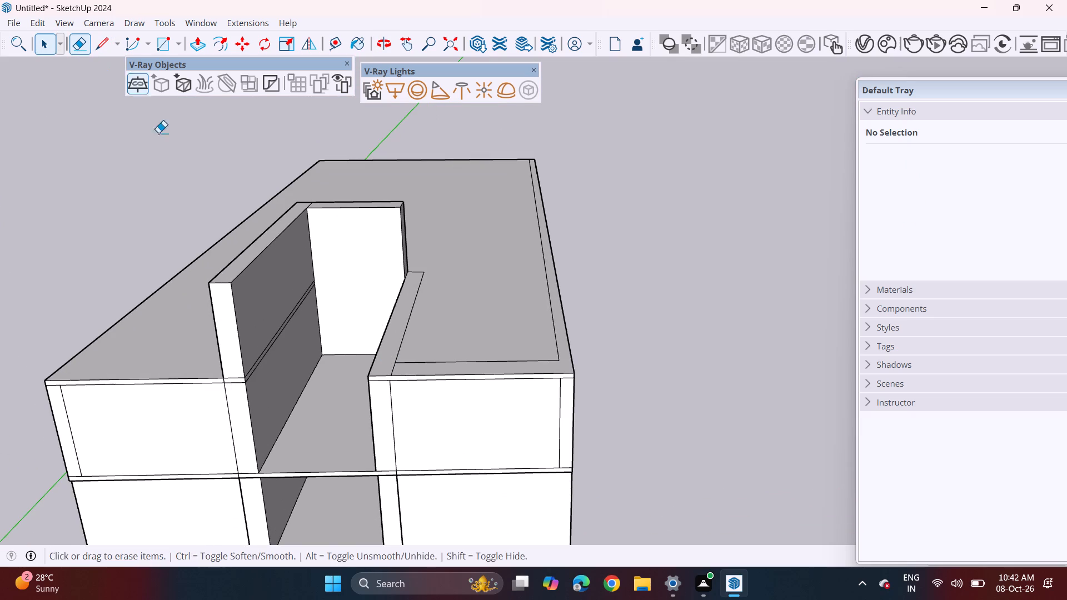
click(391, 369)
Push/Pull the joined strip along the recess, front edge and right edge of the top slab up 9' 6".
click(199, 43)
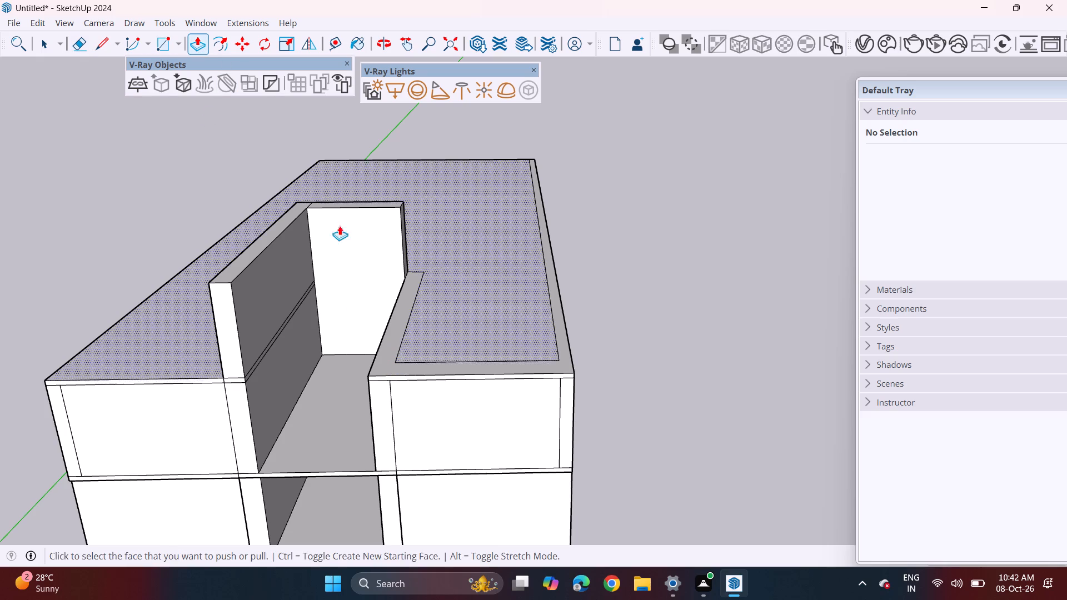
click(391, 329)
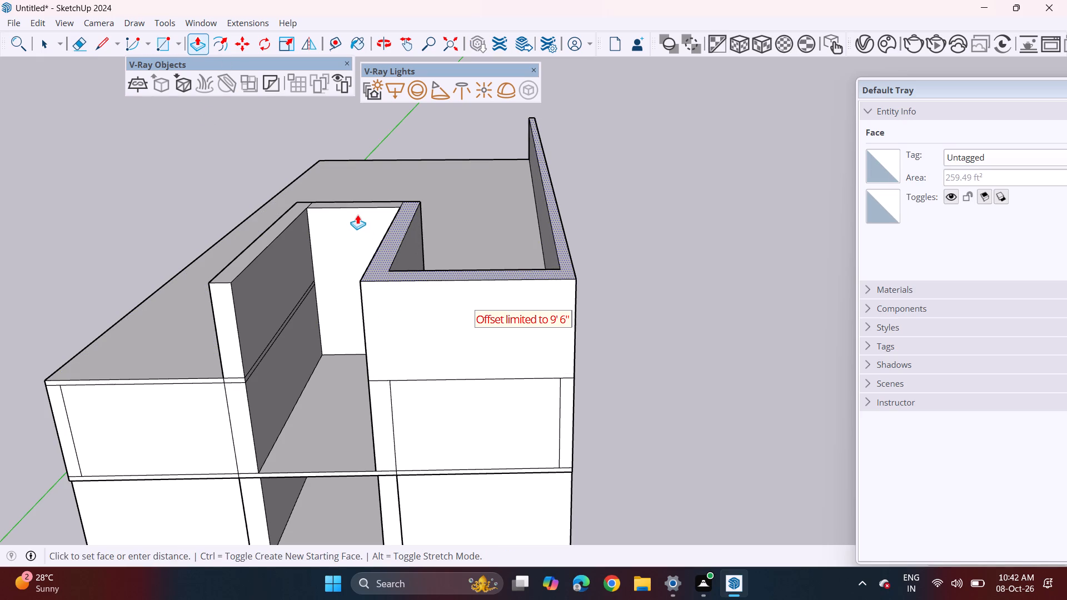
click(357, 214)
Draw lines on the top slab outlining a narrow front-edge strip from short of the left corner to the recess's raised left wall.
middle_drag(345, 257, 375, 213)
scroll(375, 213, down, 3)
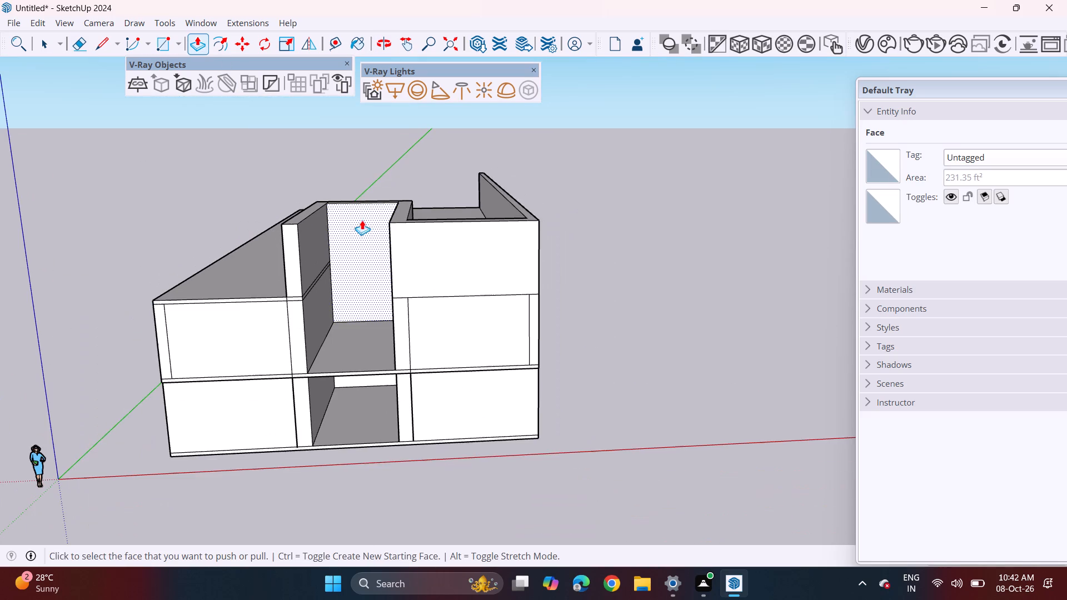
middle_drag(368, 283, 384, 242)
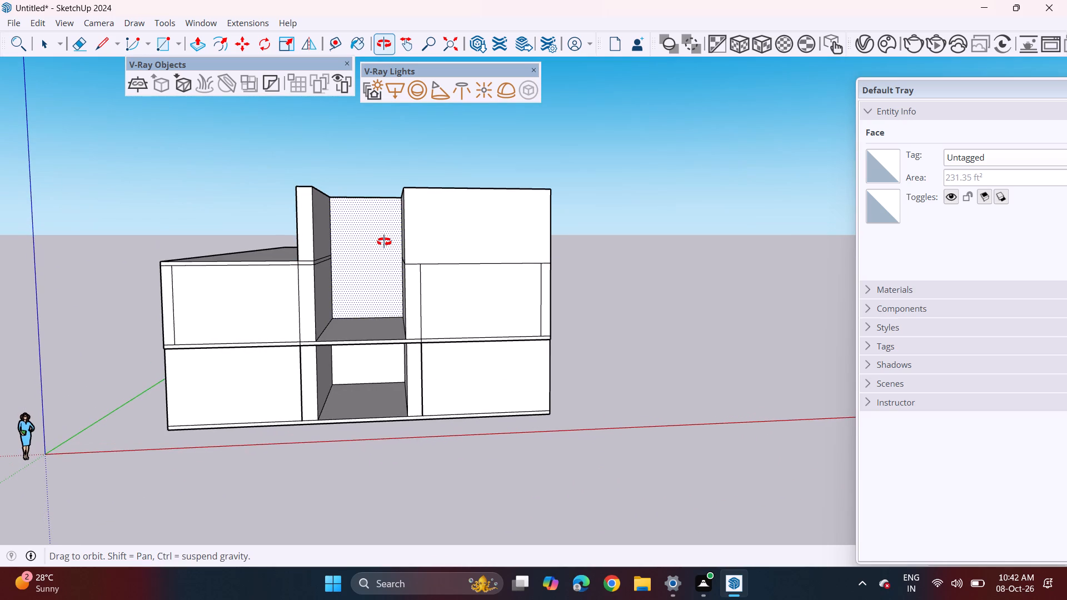
middle_drag(384, 242, 357, 238)
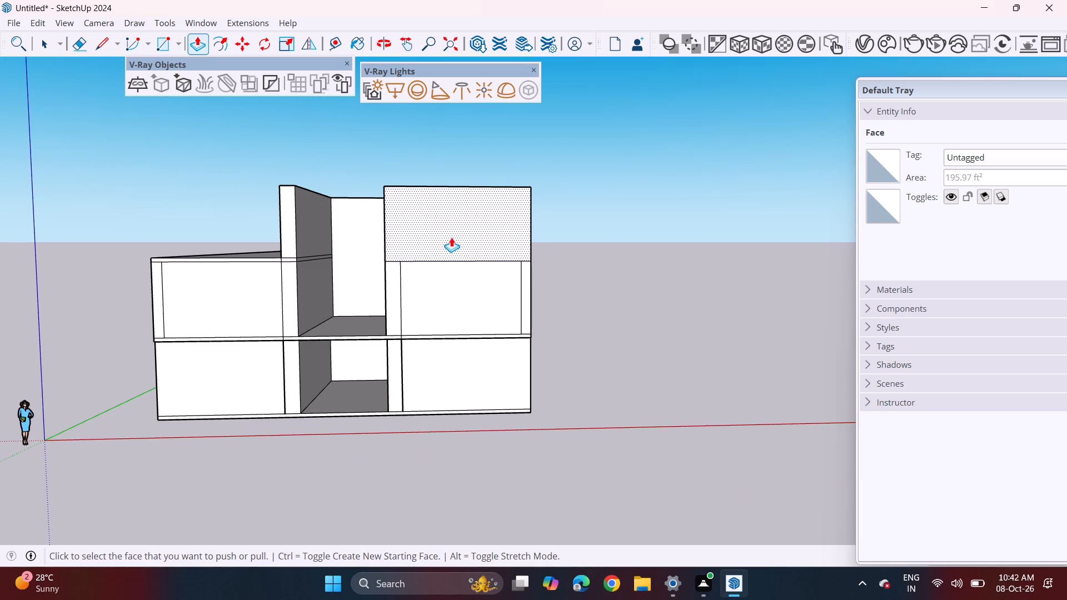
middle_drag(423, 267, 426, 287)
middle_drag(208, 228, 267, 228)
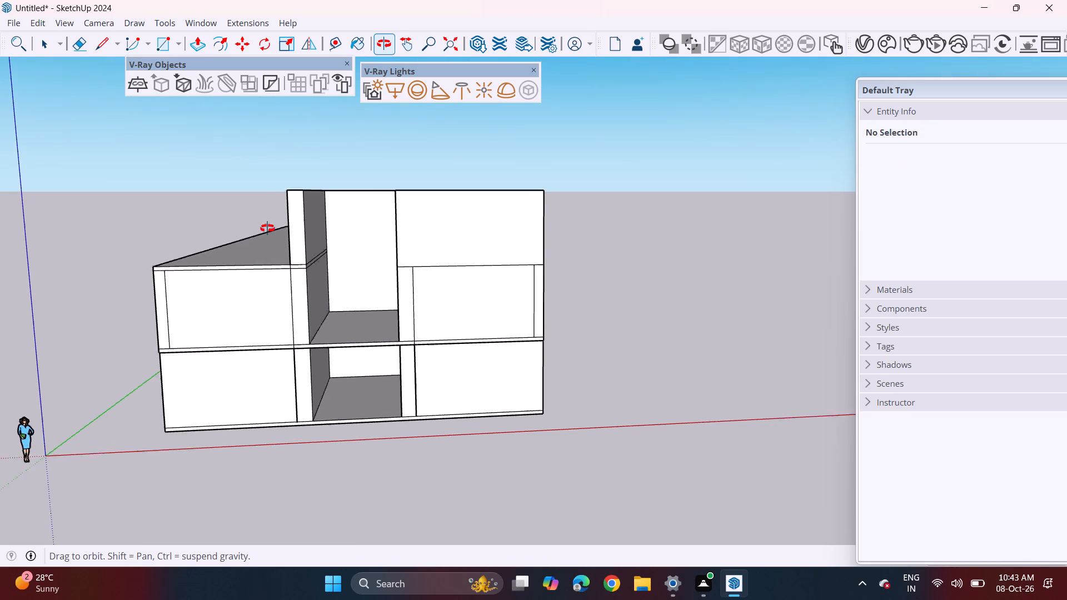
middle_drag(267, 228, 435, 316)
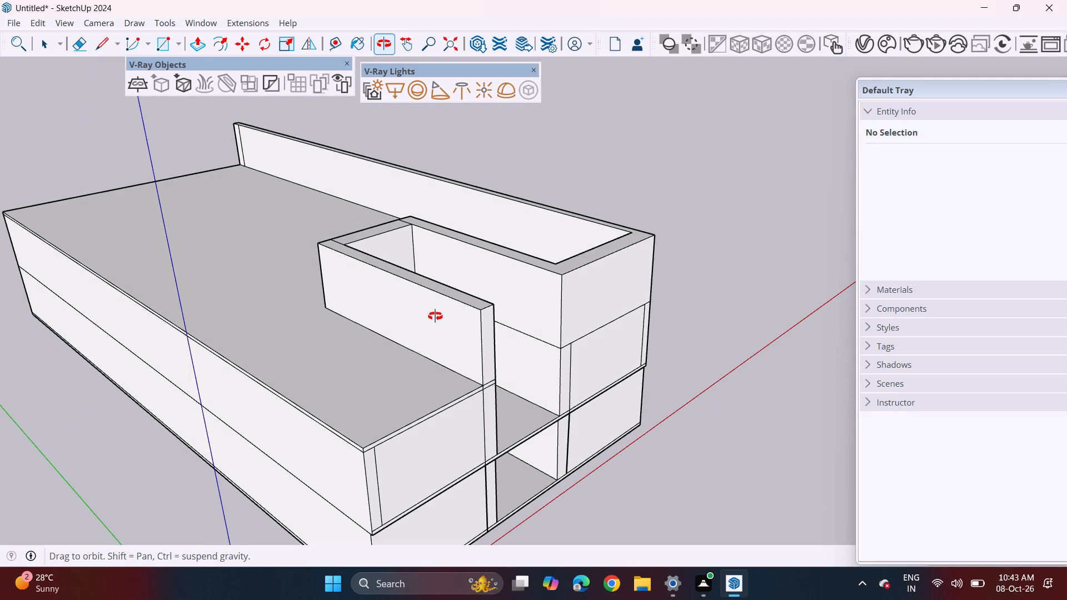
middle_drag(435, 316, 423, 312)
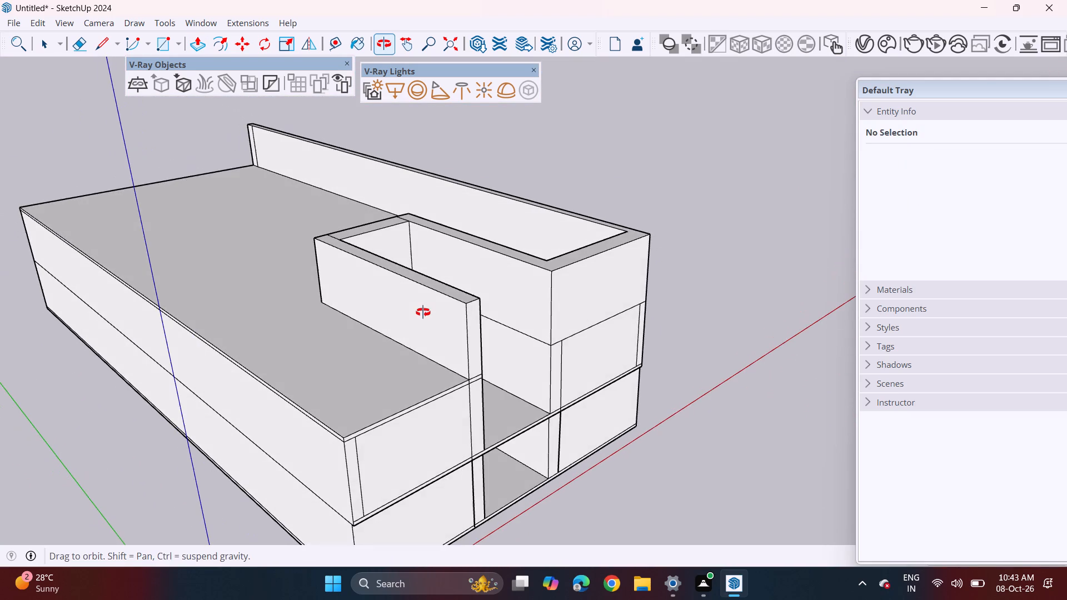
middle_drag(423, 312, 455, 320)
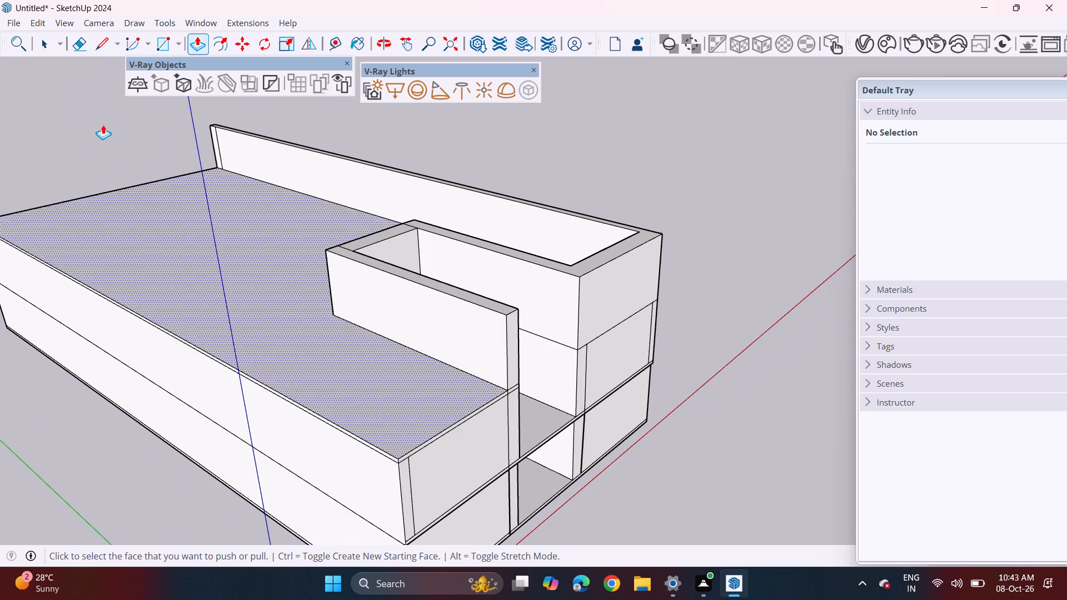
click(103, 52)
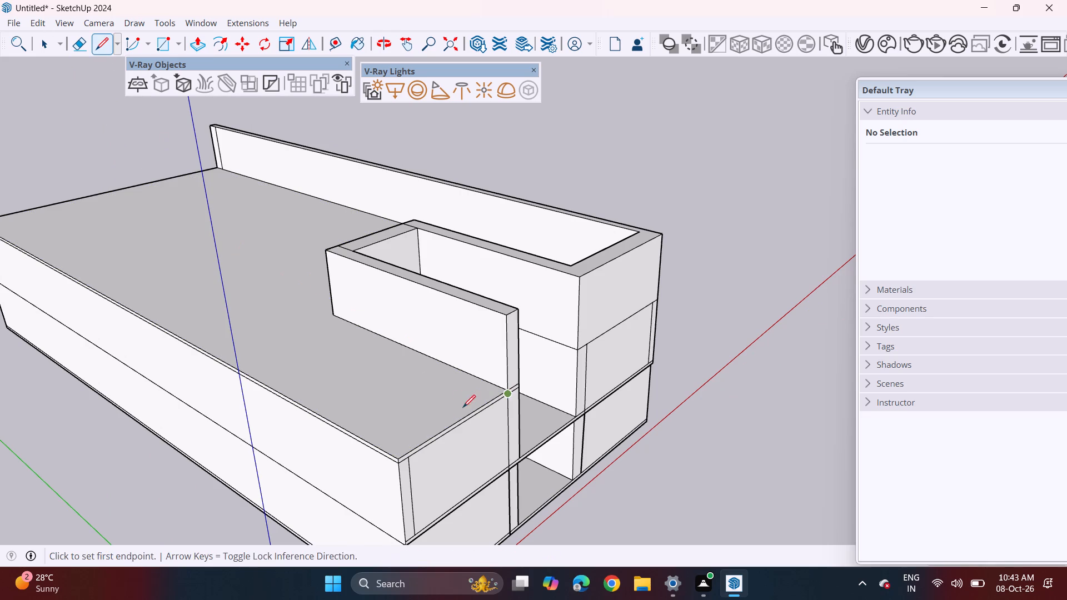
click(425, 443)
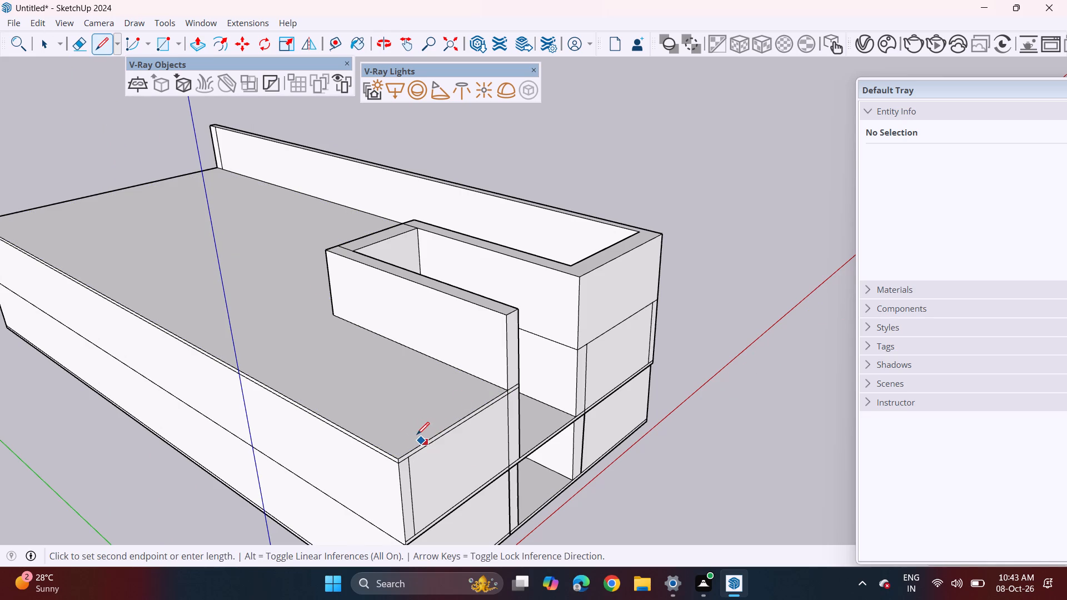
scroll(415, 434, up, 5)
drag(416, 446, 425, 441)
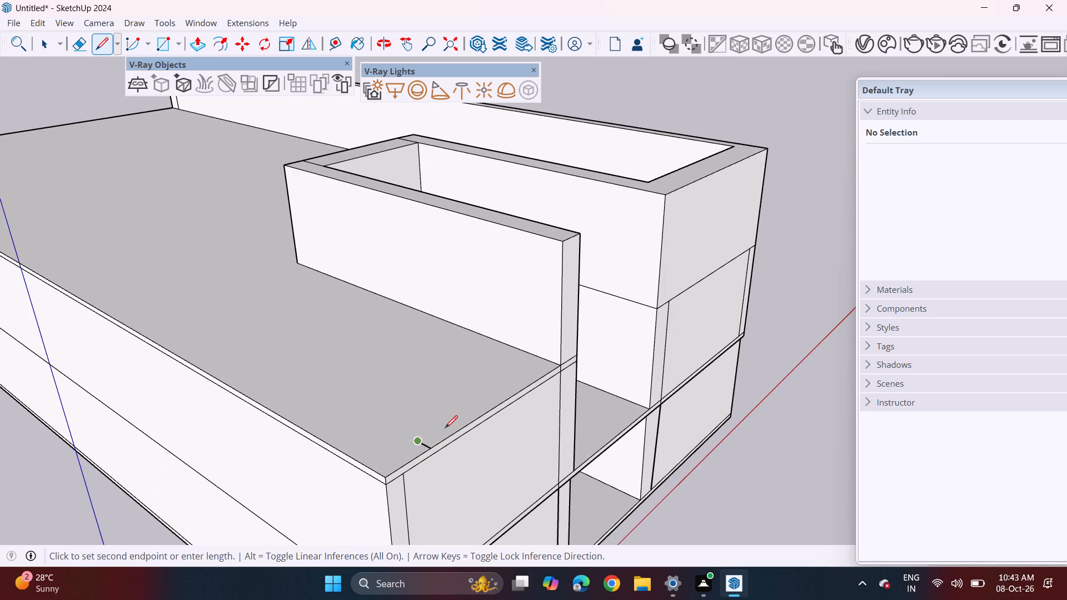
click(547, 365)
Push/Pull the front-edge strip left of the recess up level with the top of the recess's raised left wall.
middle_drag(624, 387, 458, 402)
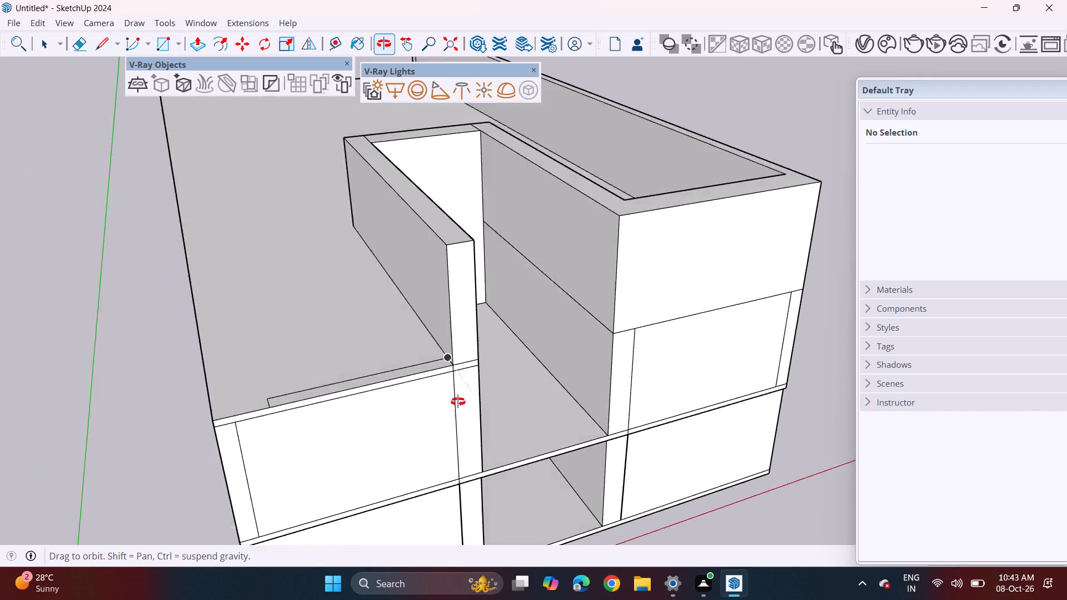
middle_drag(458, 402, 434, 405)
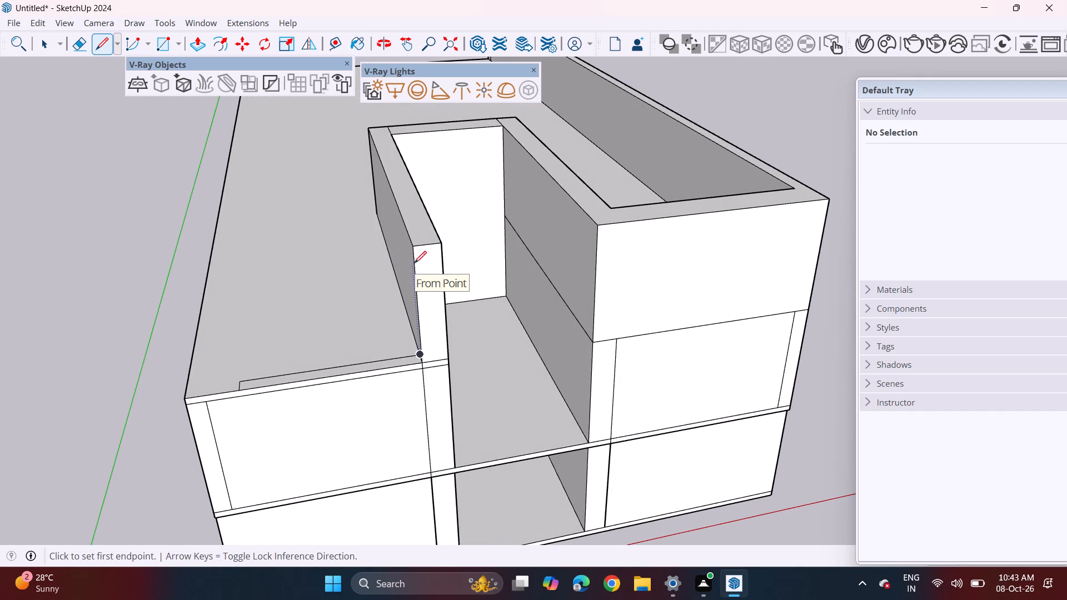
middle_drag(420, 258, 367, 214)
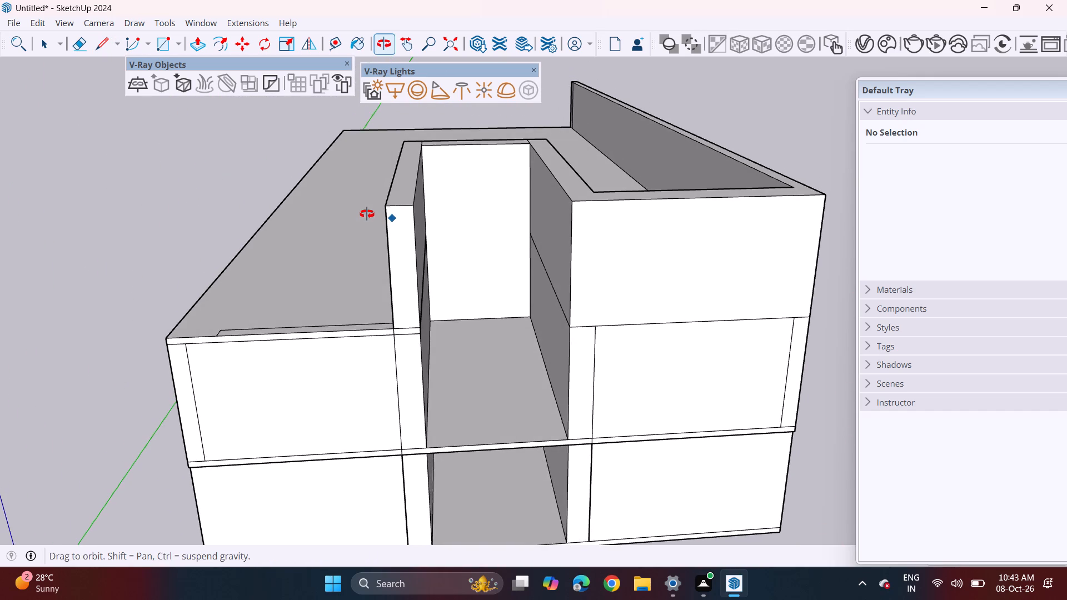
middle_drag(367, 214, 400, 211)
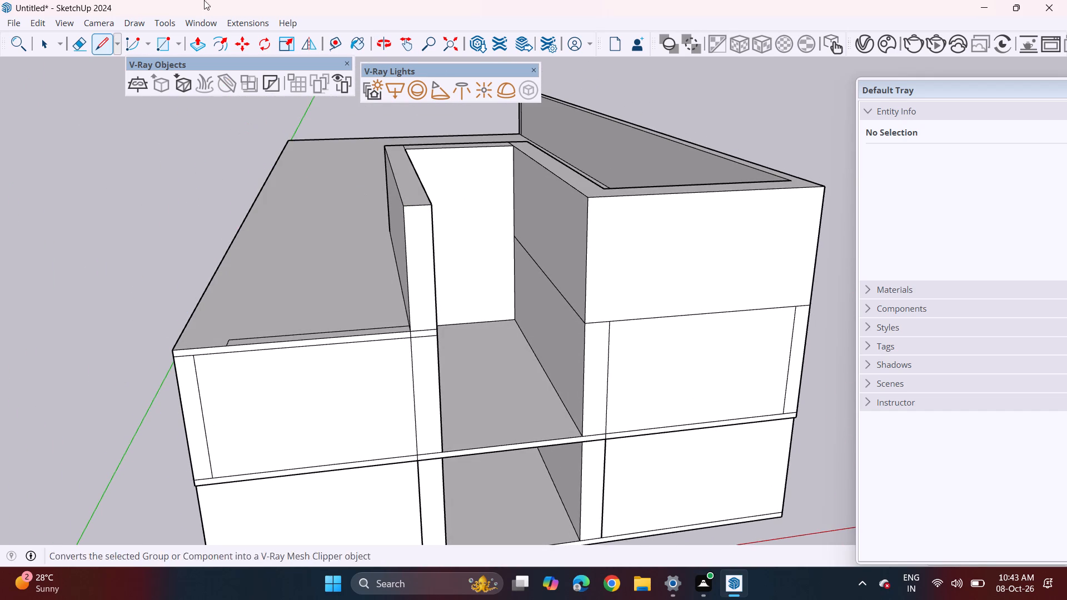
click(197, 47)
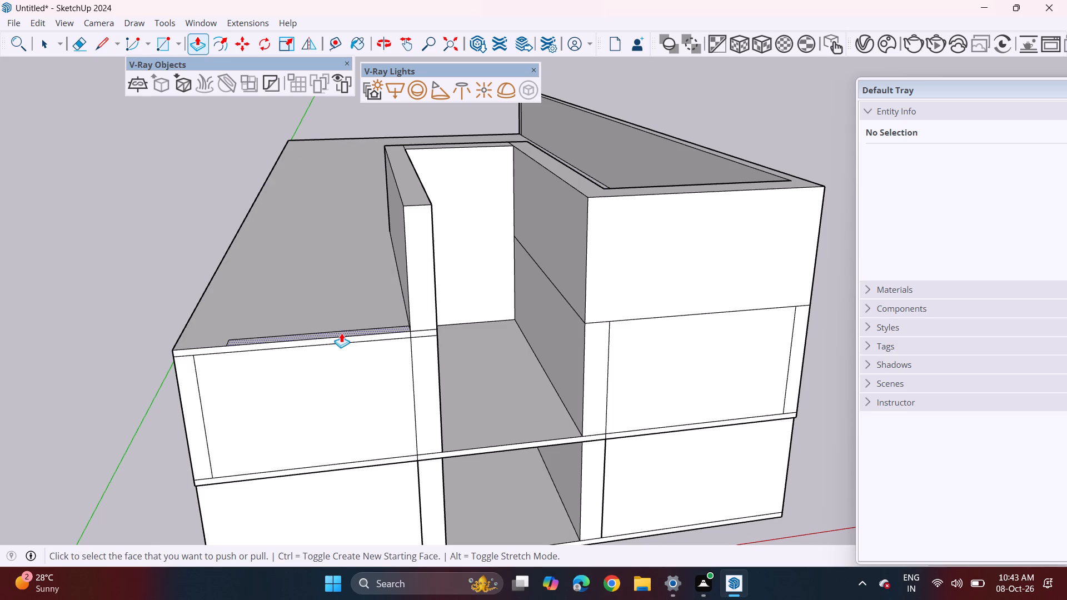
click(341, 333)
click(417, 203)
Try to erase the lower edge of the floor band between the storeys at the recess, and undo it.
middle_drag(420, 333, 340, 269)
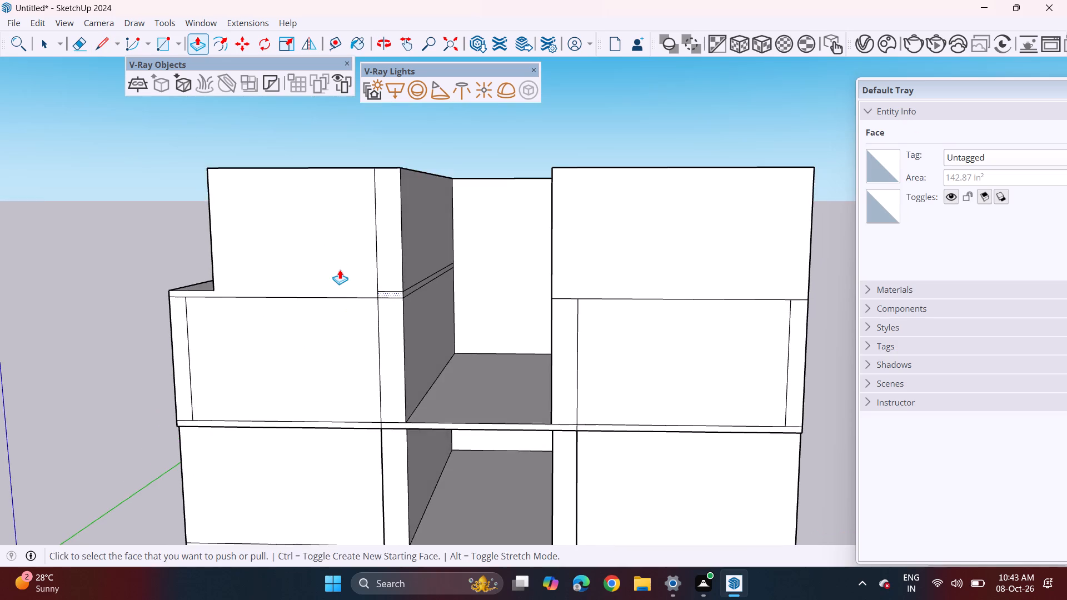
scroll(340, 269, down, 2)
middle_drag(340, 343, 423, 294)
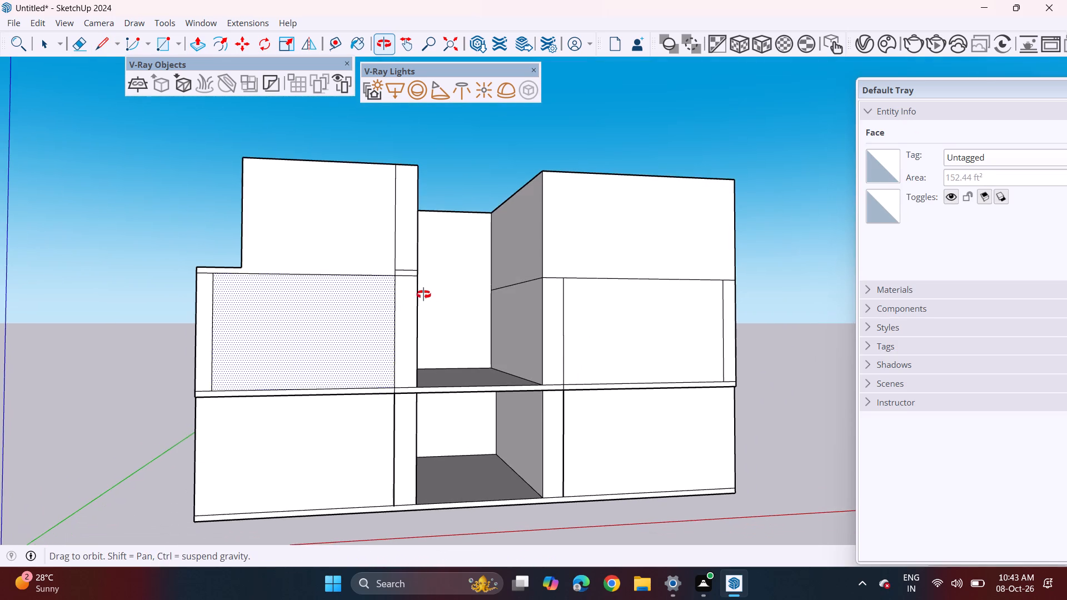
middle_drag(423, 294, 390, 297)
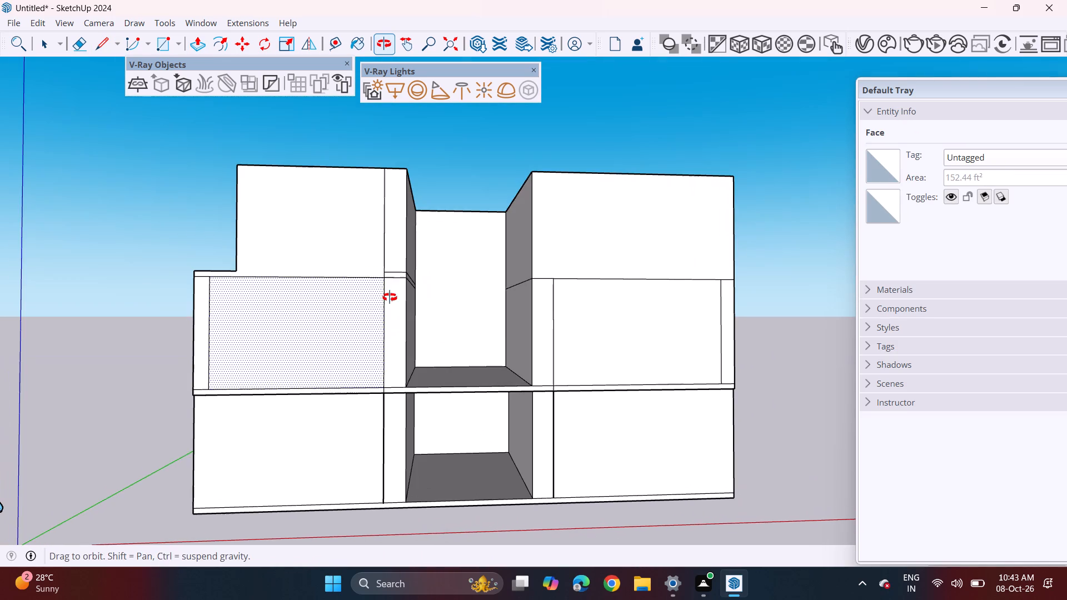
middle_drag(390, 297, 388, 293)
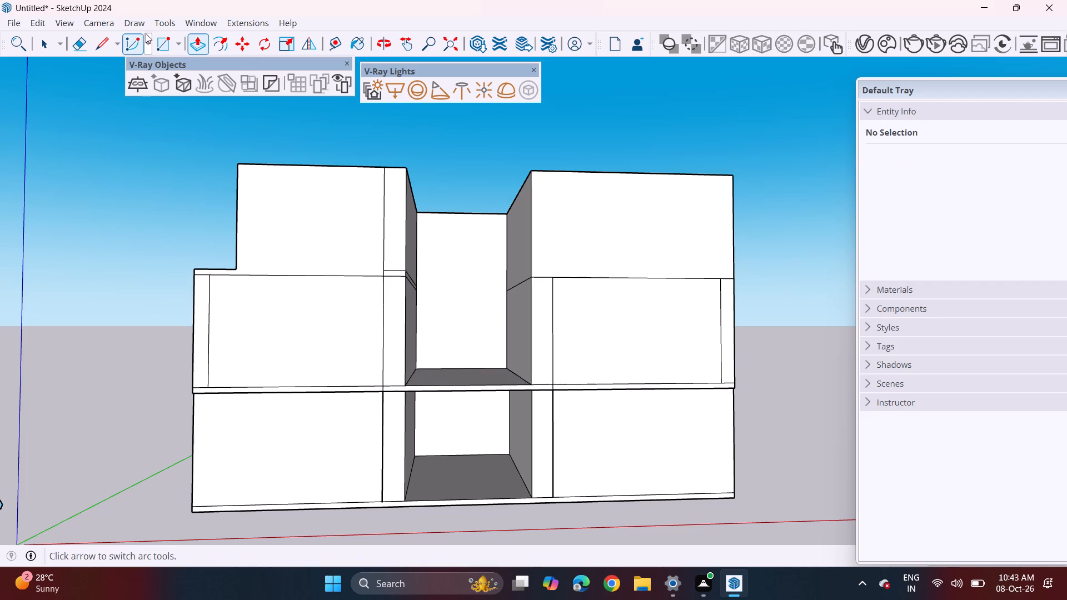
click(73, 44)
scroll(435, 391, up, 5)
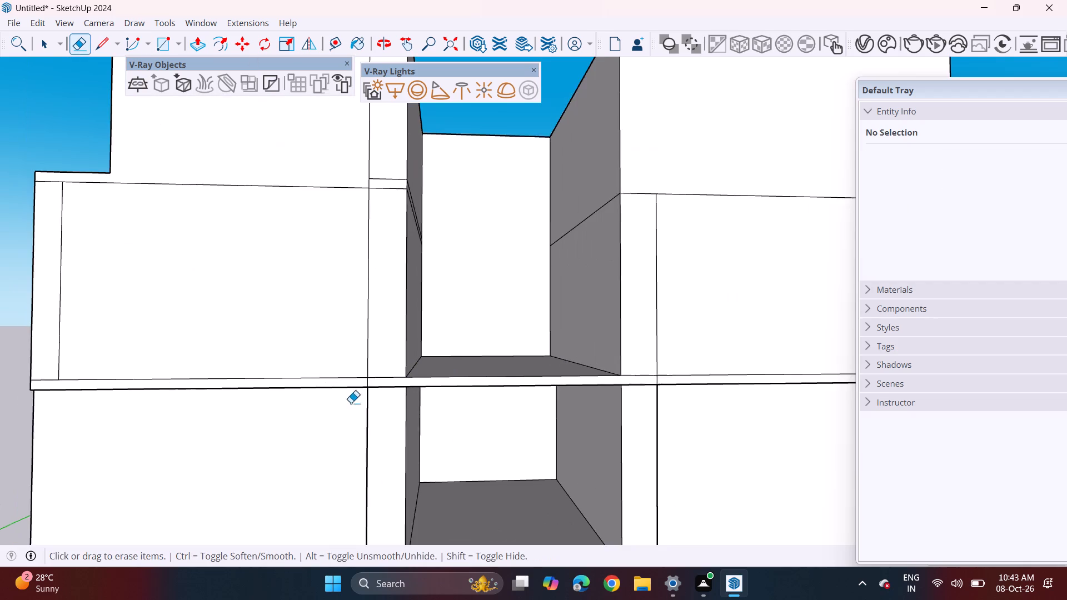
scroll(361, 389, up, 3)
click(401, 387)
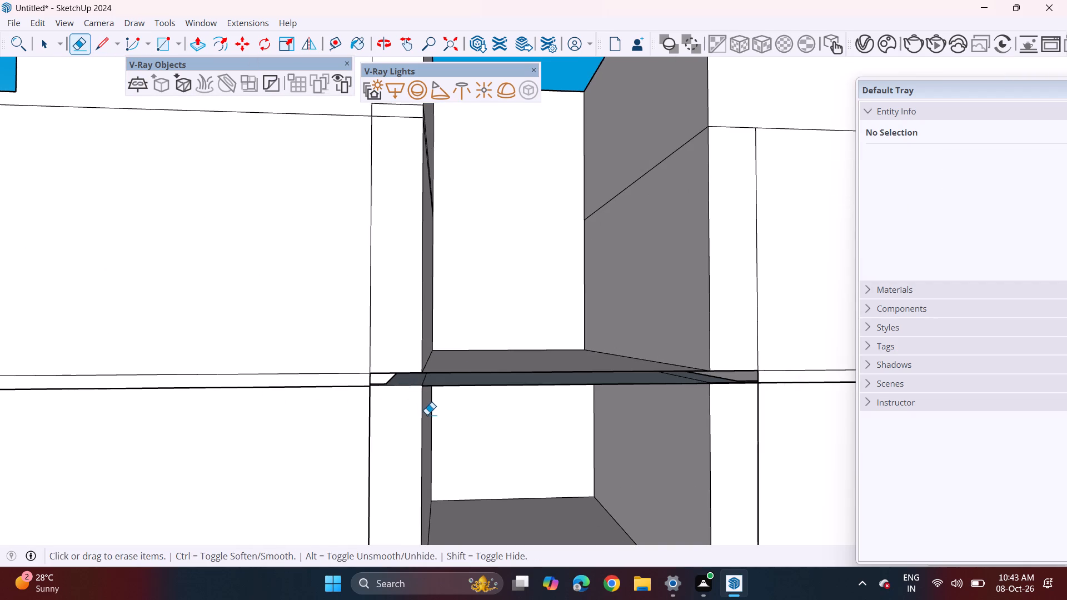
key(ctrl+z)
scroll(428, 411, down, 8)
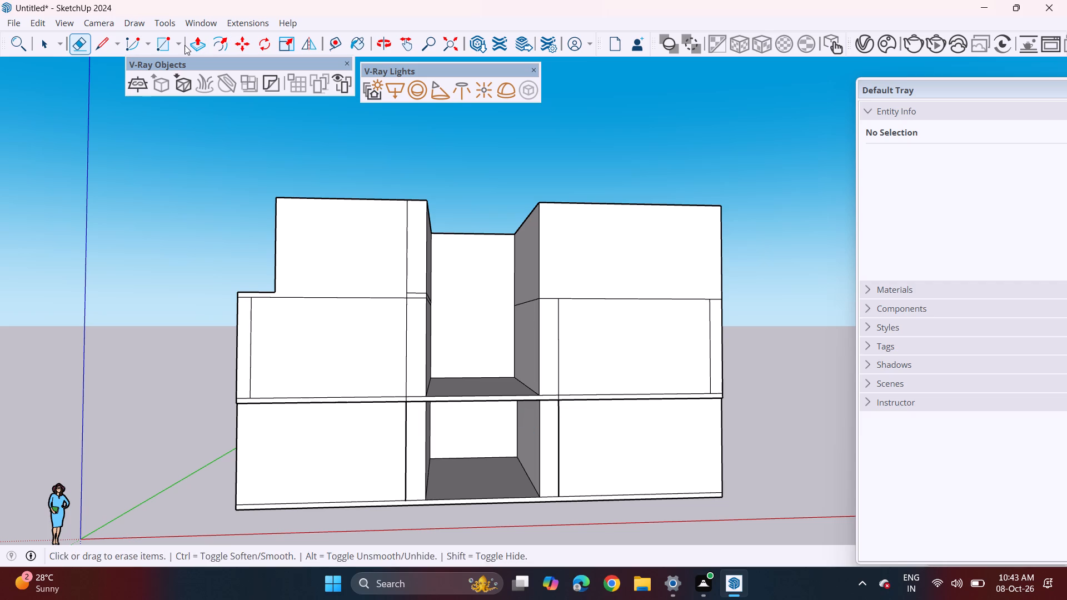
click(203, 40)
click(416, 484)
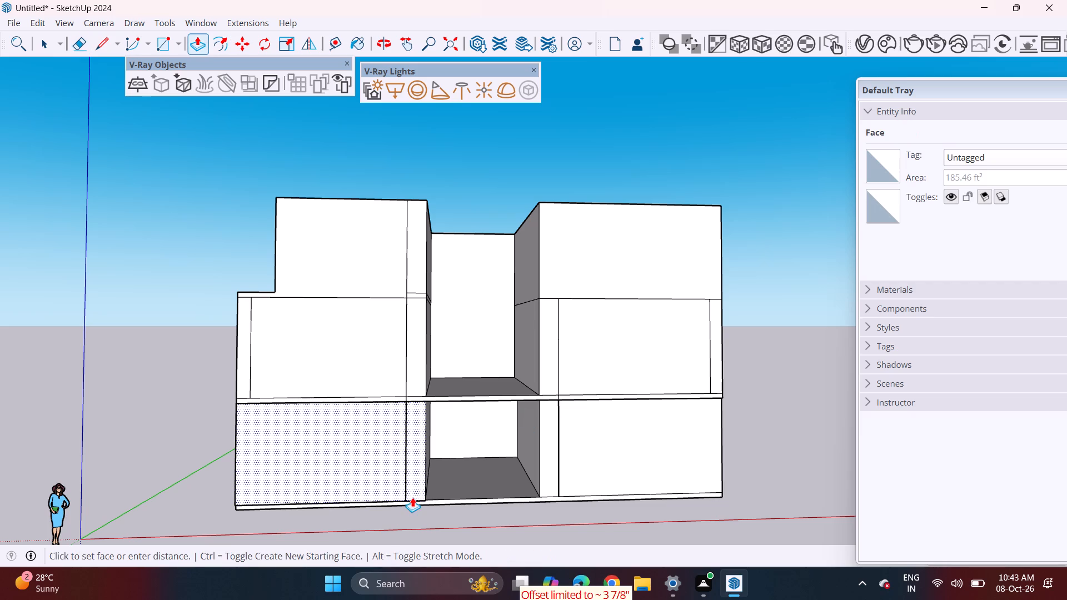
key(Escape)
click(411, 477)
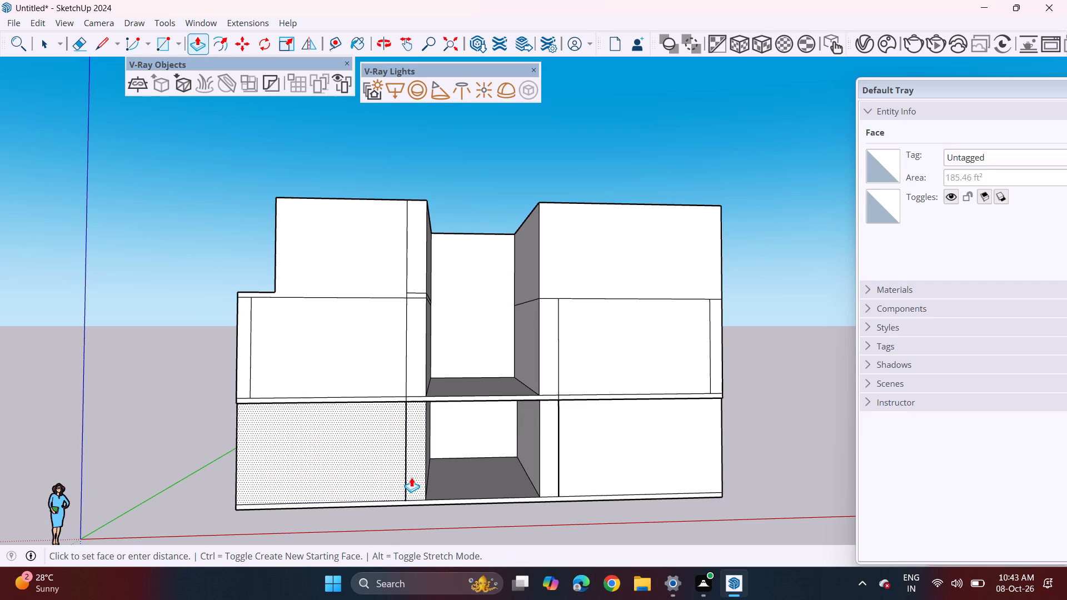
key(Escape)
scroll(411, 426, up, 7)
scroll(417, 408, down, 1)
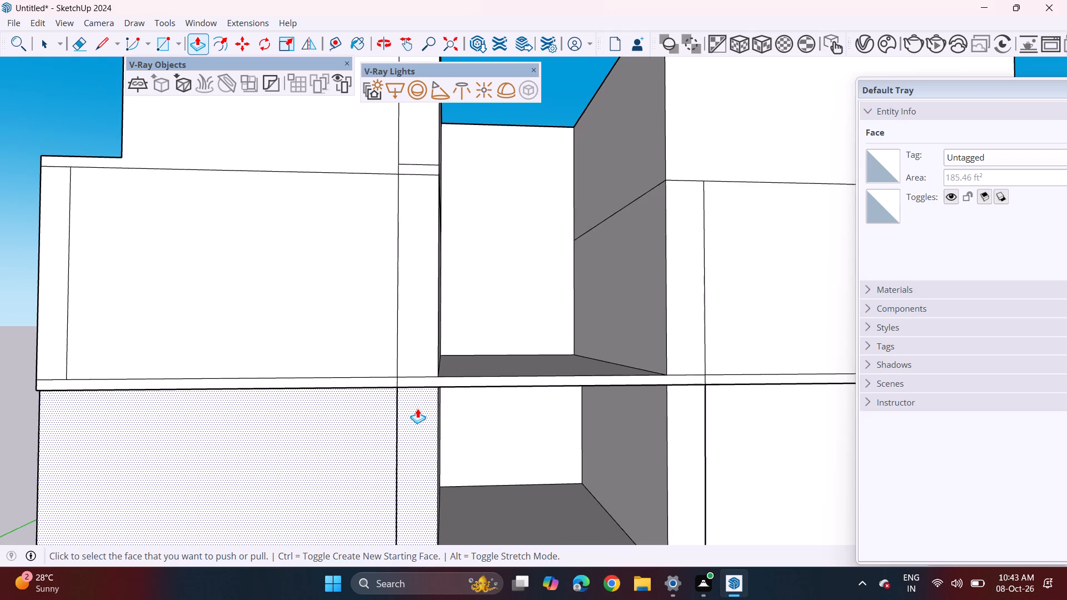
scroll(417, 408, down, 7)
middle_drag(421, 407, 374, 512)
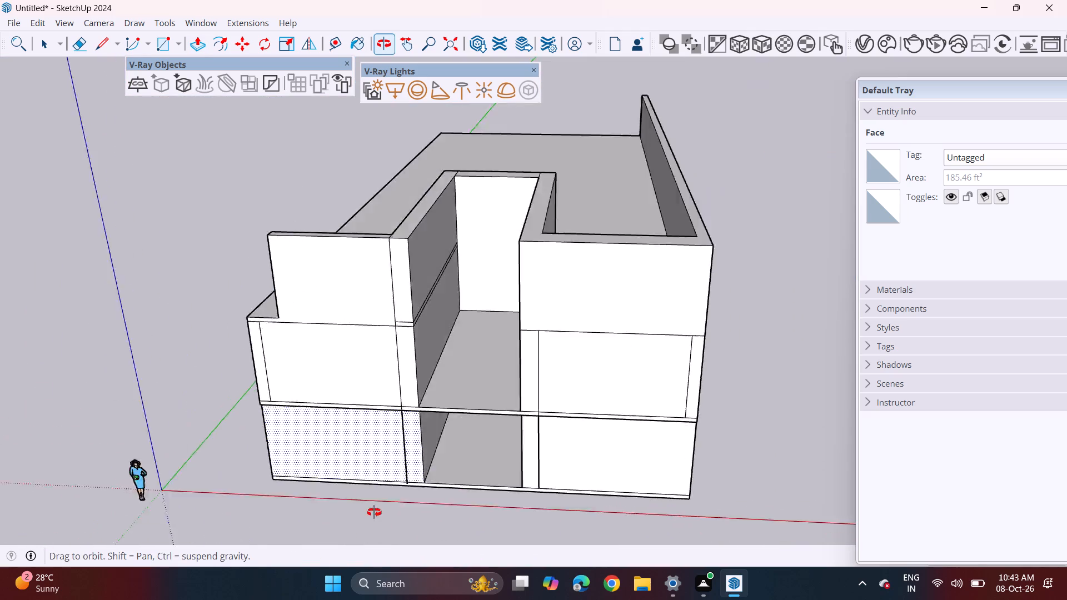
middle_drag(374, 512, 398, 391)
Draw a short line along the lower edge of the floor band, from the ground-floor wall's vertical edge to the recess's left corner.
click(98, 46)
scroll(428, 446, up, 3)
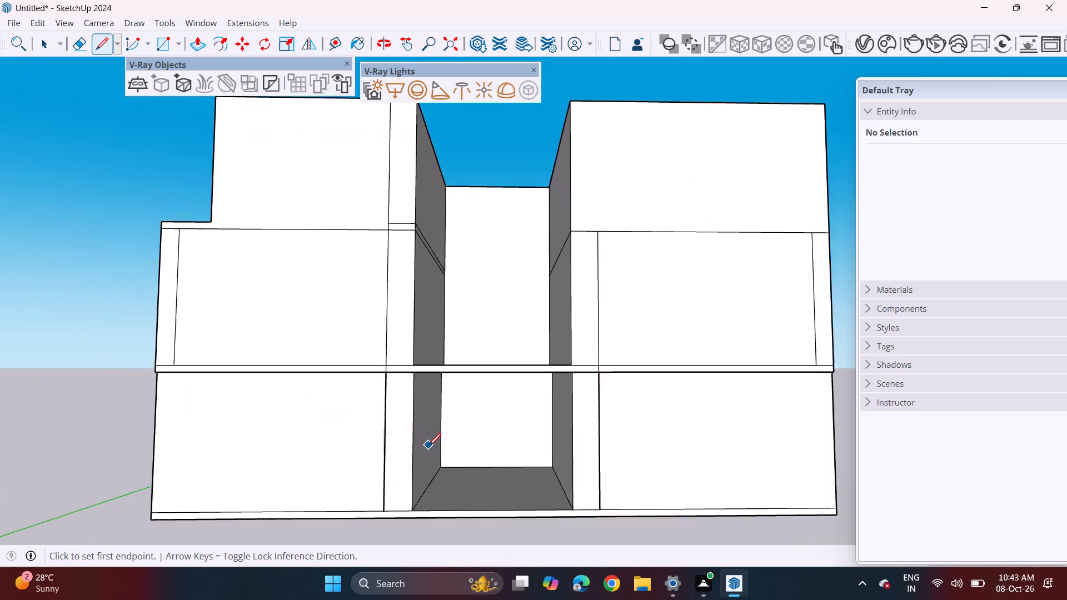
scroll(428, 446, up, 2)
scroll(390, 384, up, 3)
drag(369, 340, 392, 337)
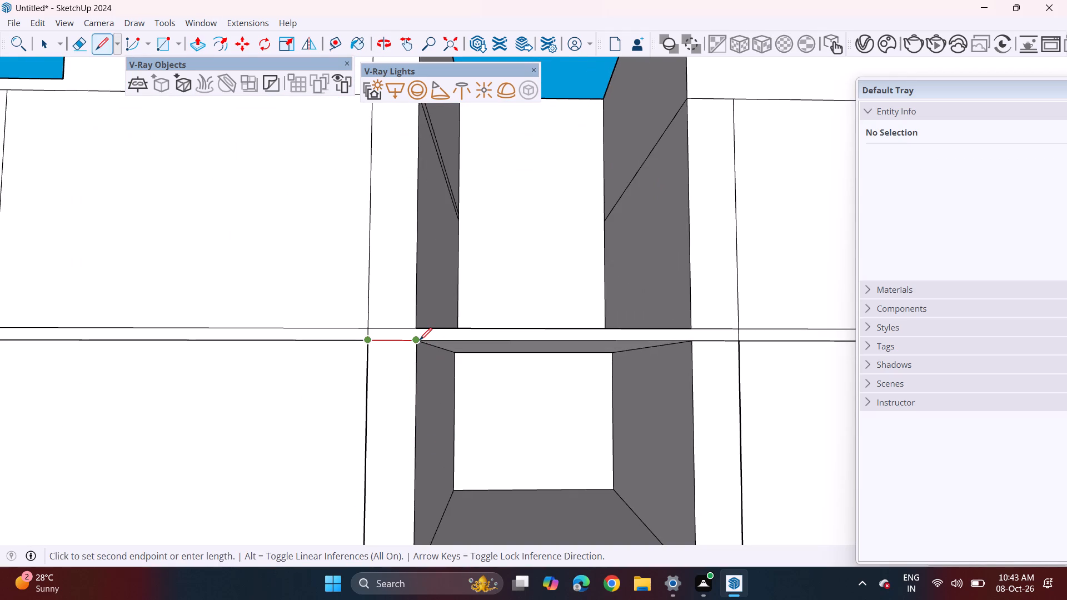
drag(420, 340, 420, 362)
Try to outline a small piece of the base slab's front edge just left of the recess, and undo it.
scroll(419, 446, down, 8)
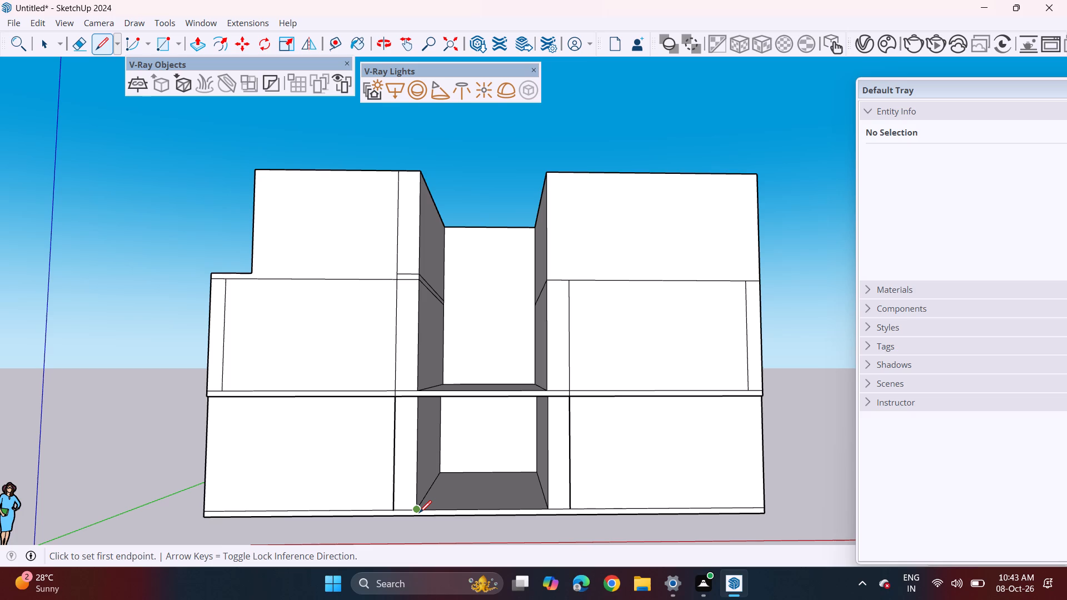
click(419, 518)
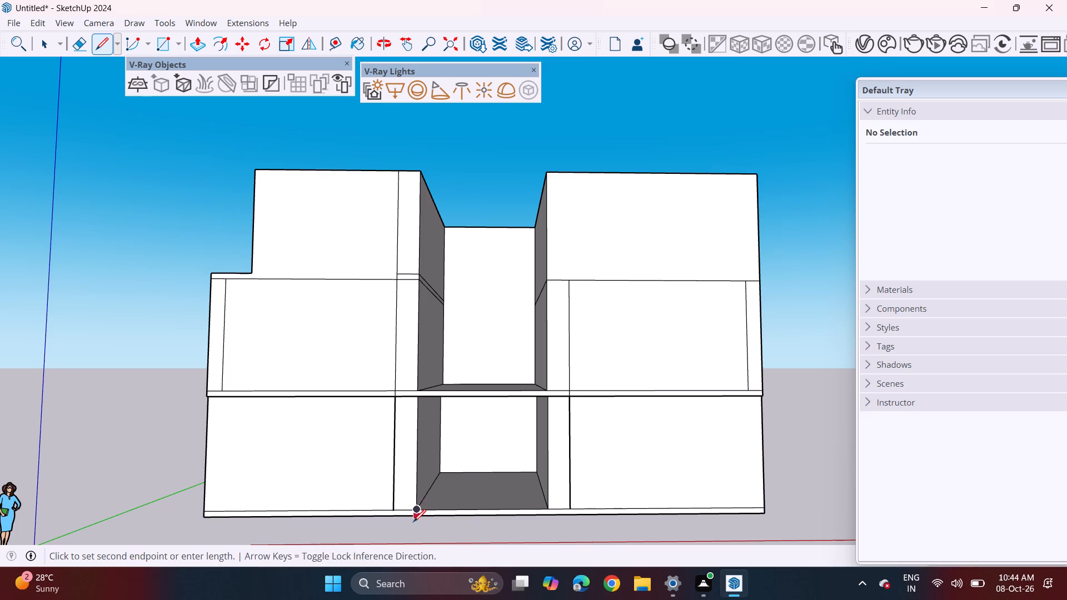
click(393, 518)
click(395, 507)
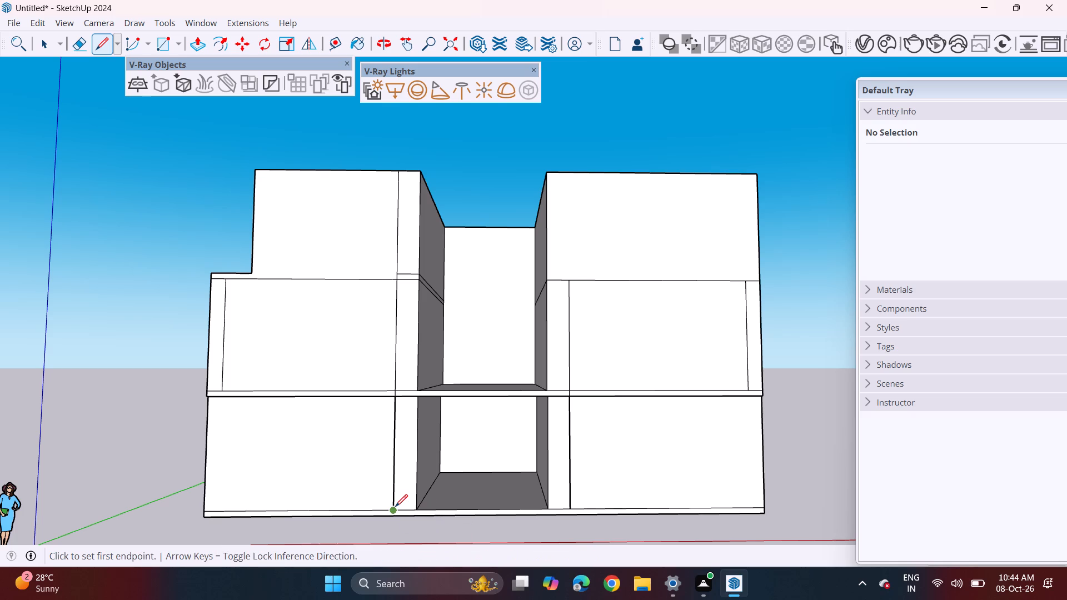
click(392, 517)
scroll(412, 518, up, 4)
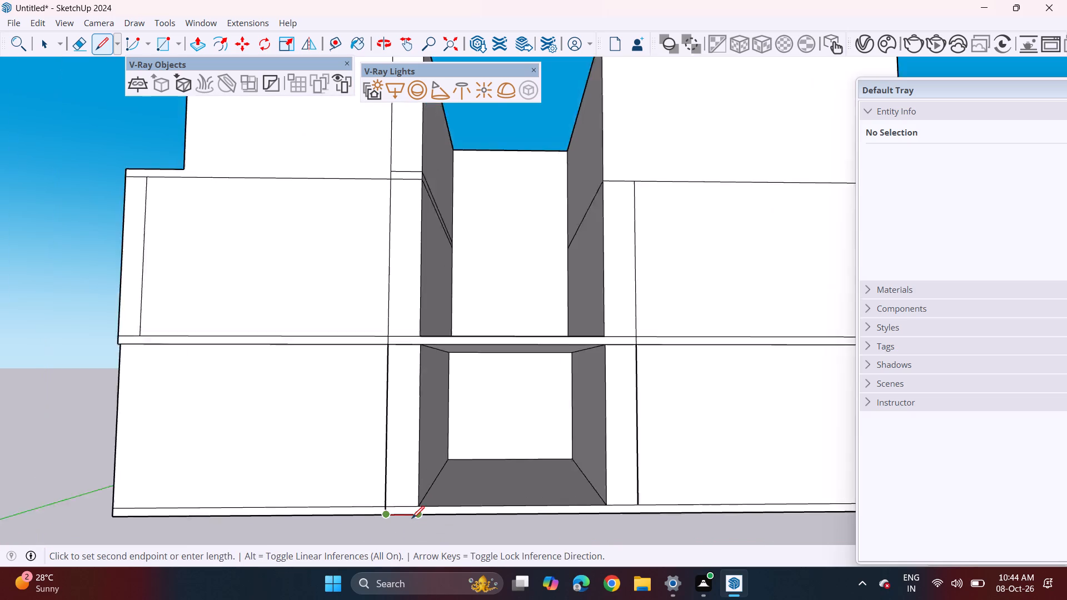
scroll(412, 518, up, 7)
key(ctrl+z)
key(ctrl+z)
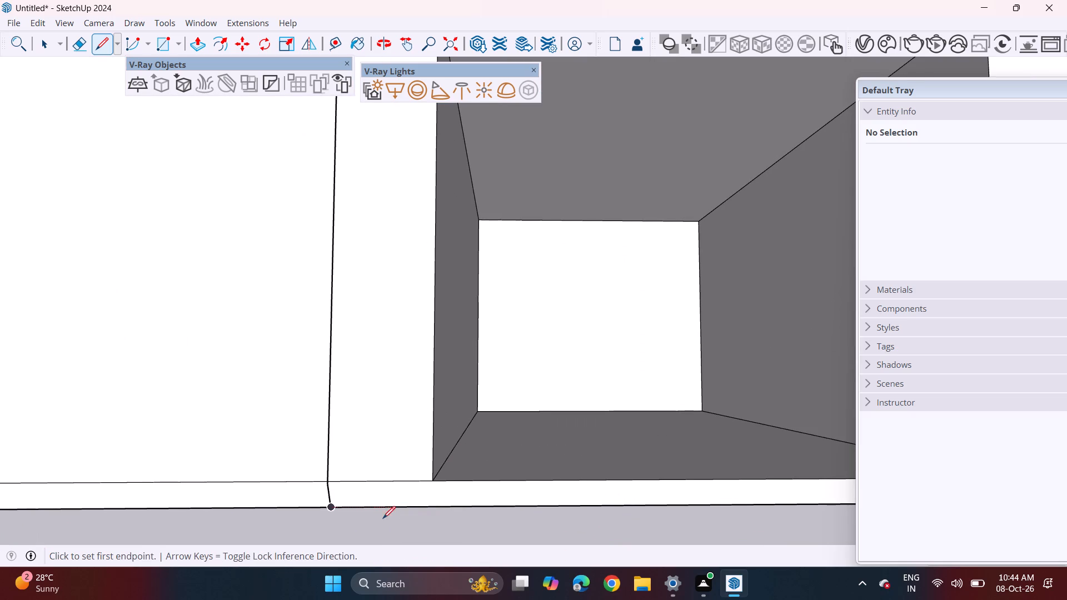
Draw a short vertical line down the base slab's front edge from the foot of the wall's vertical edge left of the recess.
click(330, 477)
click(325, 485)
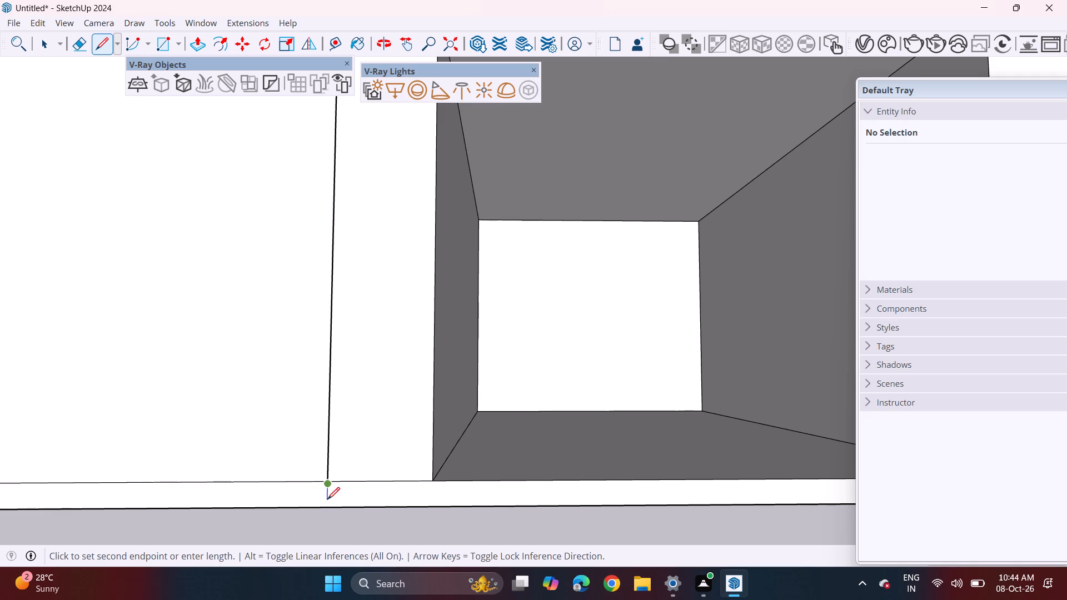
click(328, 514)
Push/Pull the floor band's front faces left of and across the recess back about 3 7/8", flush with the ground-floor wall.
middle_drag(401, 512, 205, 544)
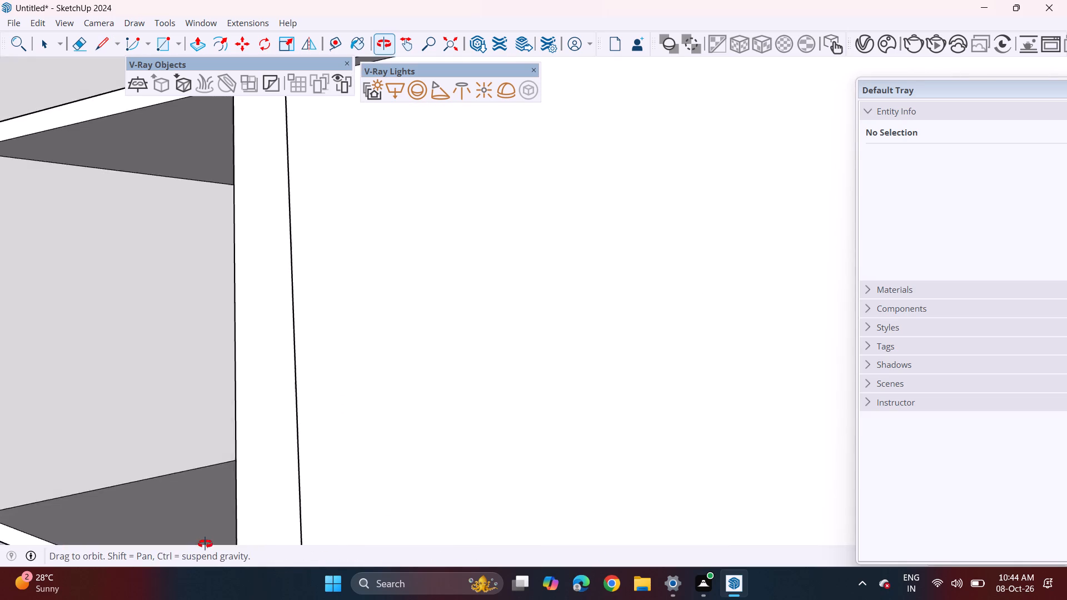
middle_drag(205, 544, 264, 499)
scroll(251, 504, down, 7)
middle_drag(205, 493, 167, 556)
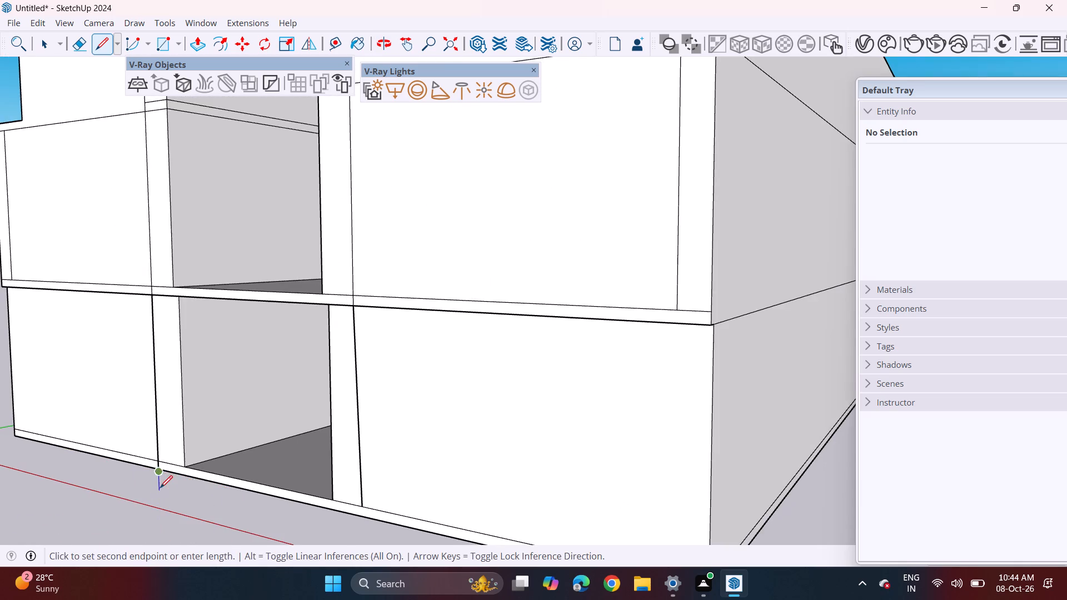
scroll(160, 488, up, 10)
scroll(200, 463, up, 5)
middle_drag(190, 462, 46, 470)
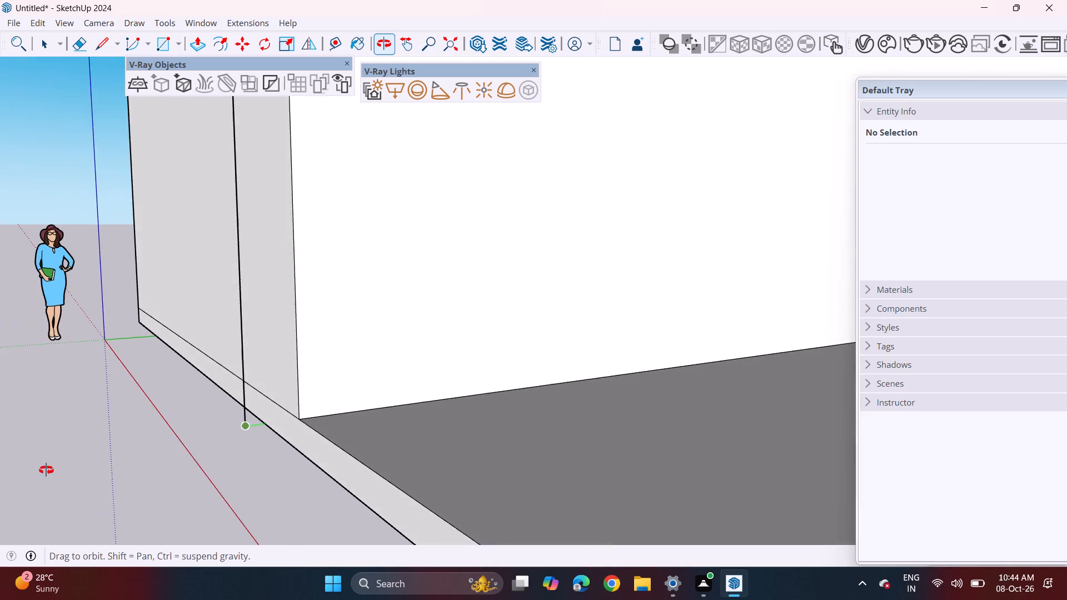
middle_drag(46, 470, 169, 477)
shift+middle_drag(219, 356, 311, 599)
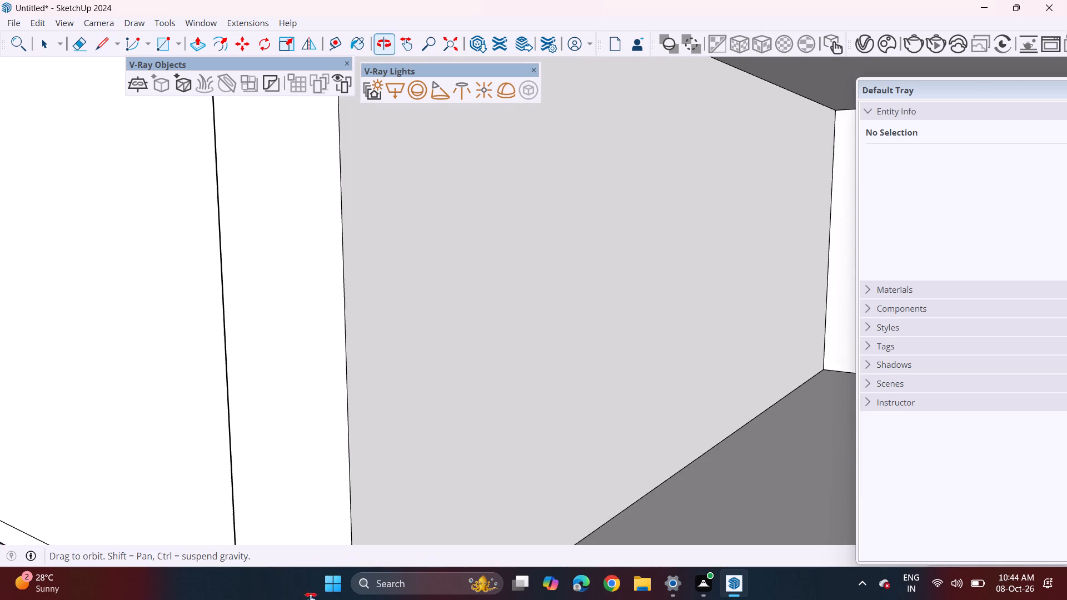
shift+middle_drag(311, 599, 313, 599)
shift+middle_drag(209, 138, 299, 548)
middle_drag(307, 452, 182, 372)
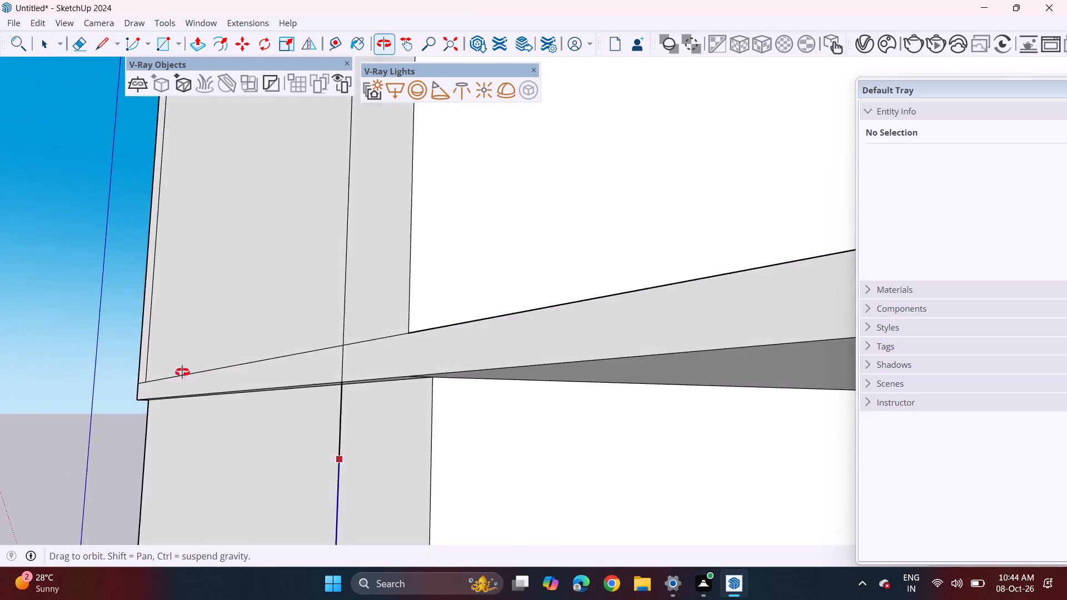
middle_drag(182, 372, 126, 341)
key(space)
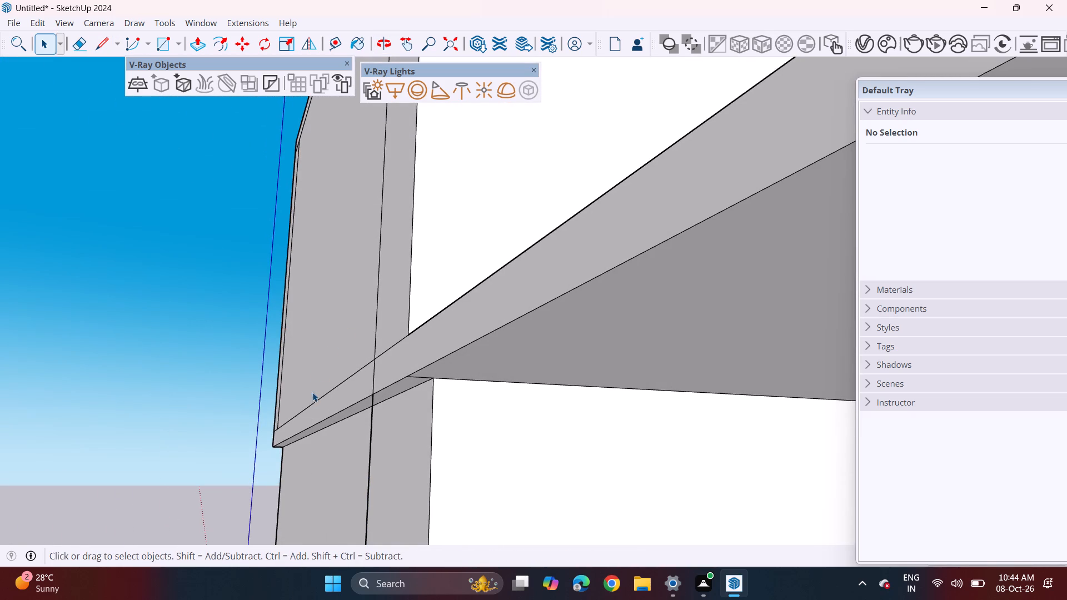
key(p)
click(361, 382)
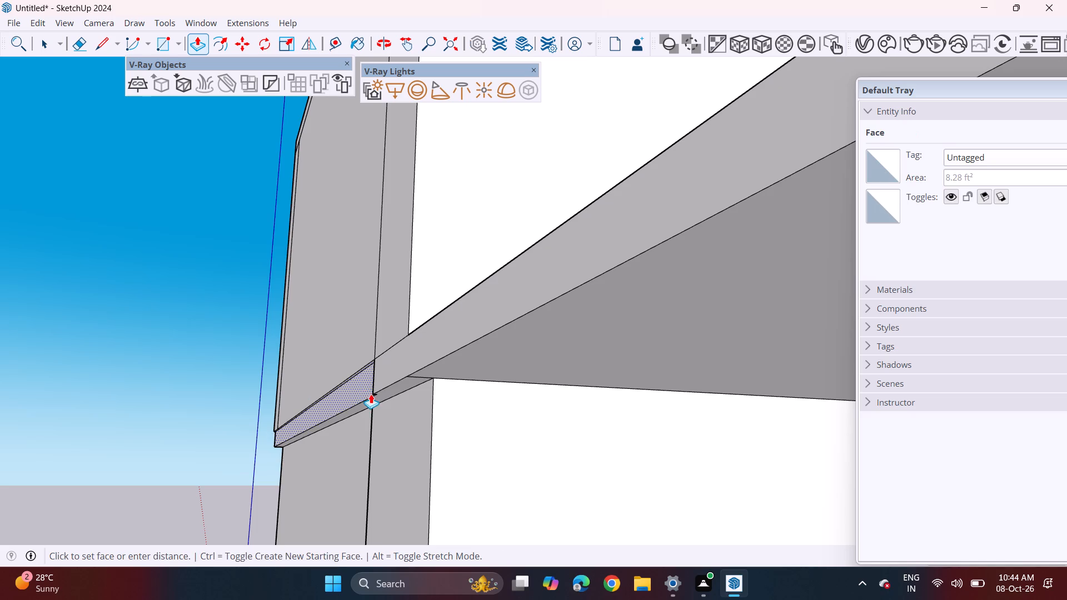
click(391, 368)
double_click(397, 356)
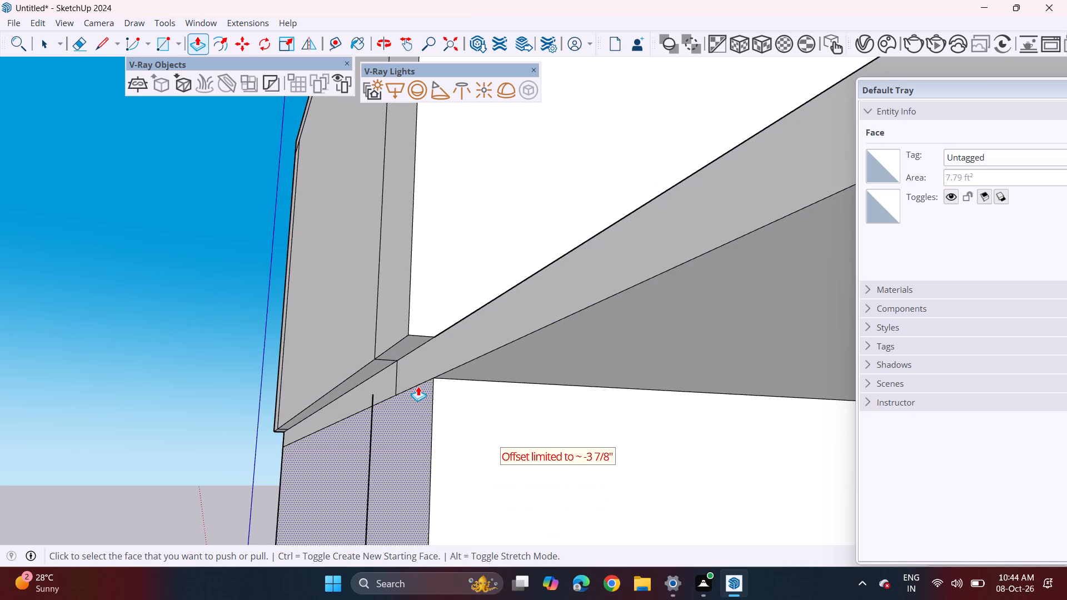
Delete the vertical edge dividing the ground-floor front wall left of the recess.
middle_drag(386, 385, 588, 413)
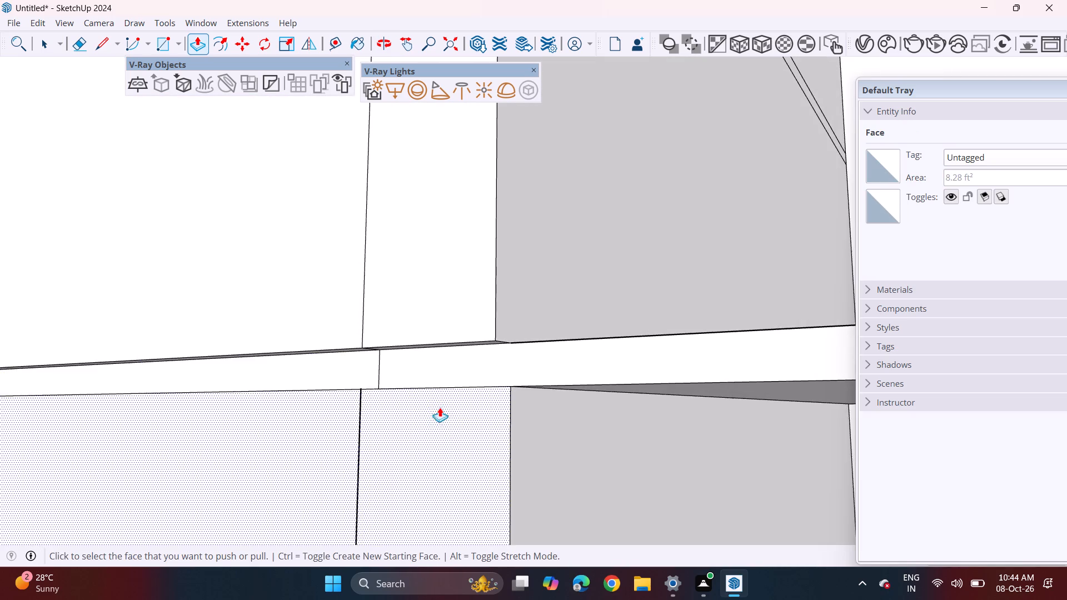
scroll(430, 403, down, 3)
middle_drag(429, 403, 329, 437)
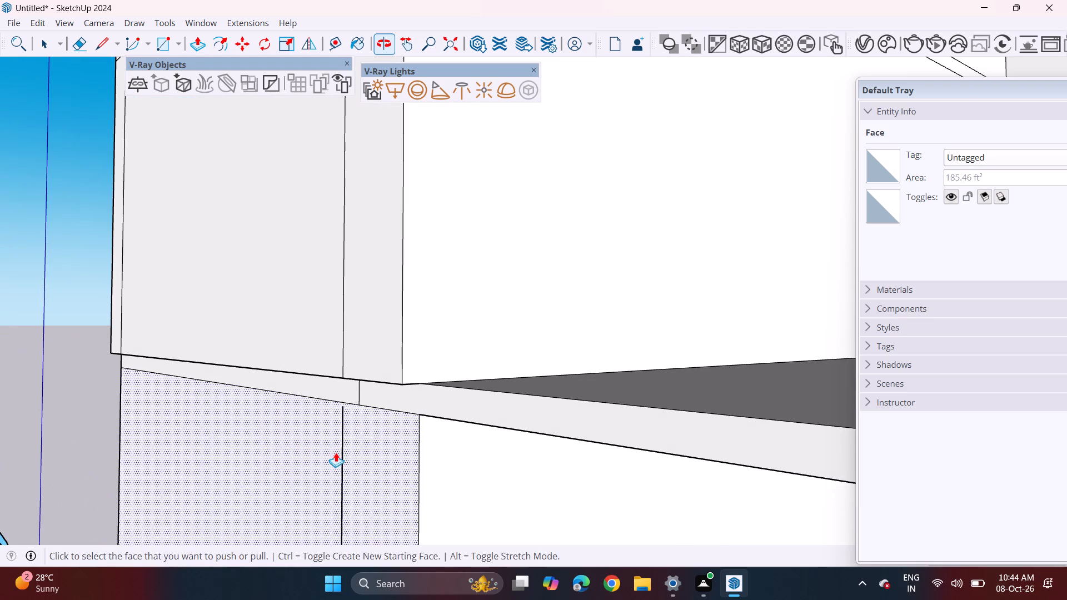
key(space)
click(342, 444)
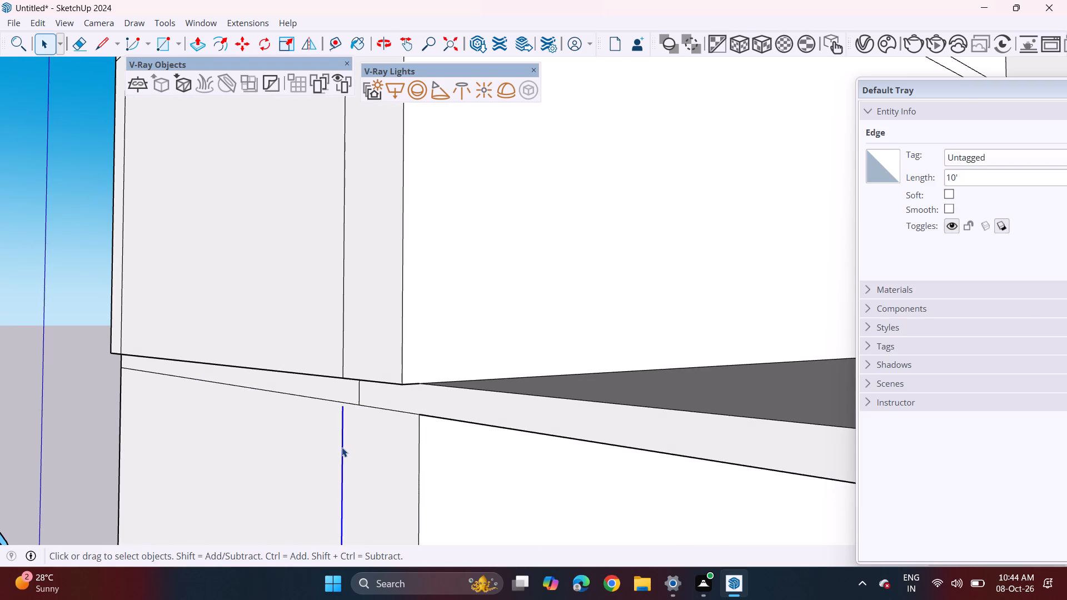
key(Delete)
Push/Pull the floor band's remaining front face right of the recess back about 3 7/8", flush with the ground-floor wall.
scroll(337, 455, down, 12)
middle_drag(302, 493, 463, 478)
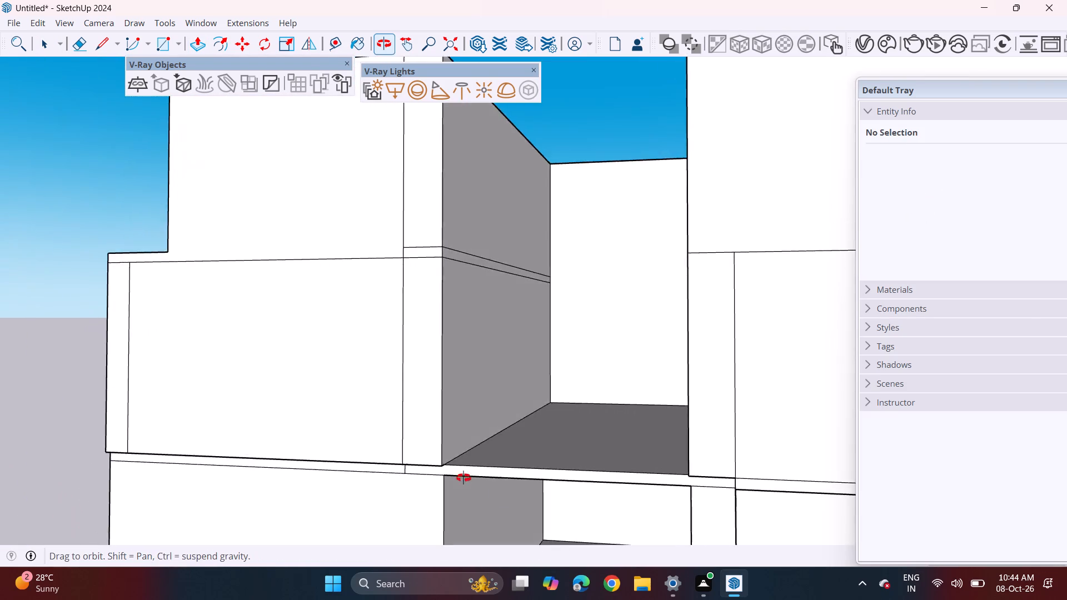
middle_drag(463, 478, 159, 449)
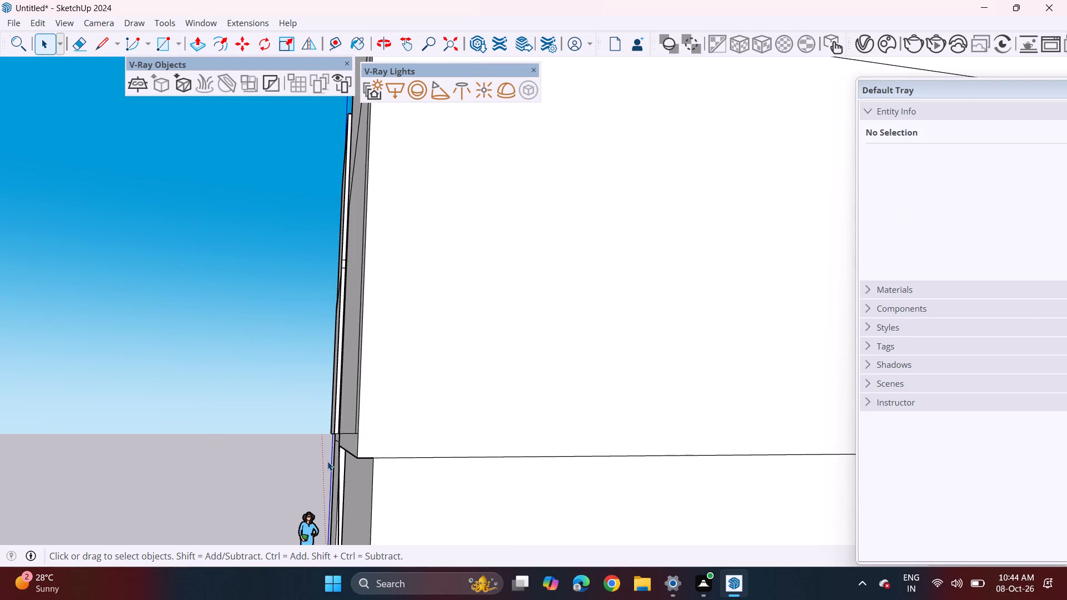
key(p)
click(350, 448)
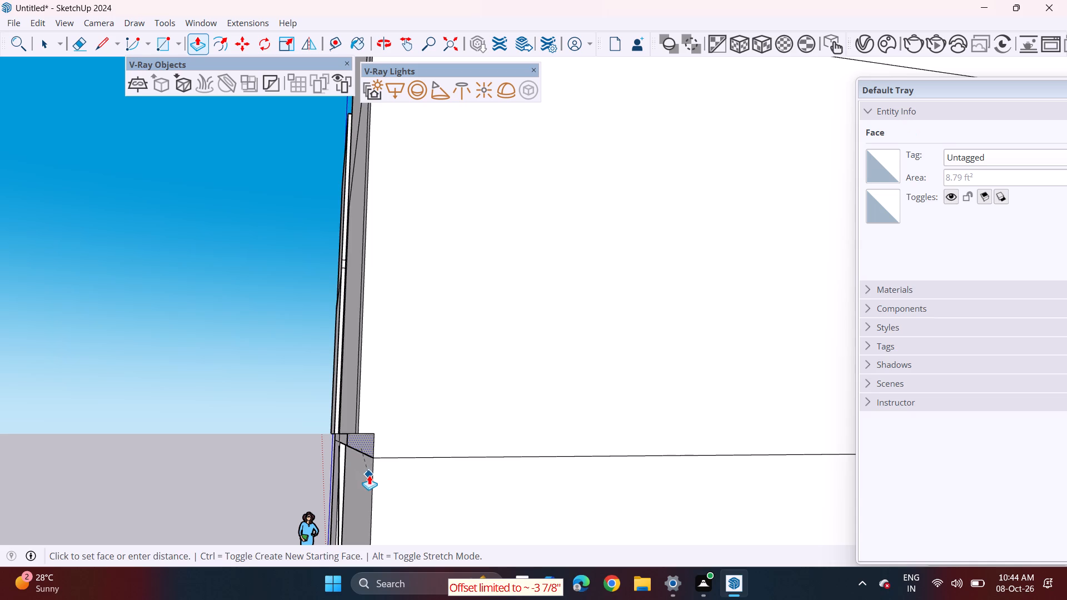
click(369, 475)
Delete the vertical edge dividing the ground-floor front wall right of the recess.
middle_drag(308, 483, 516, 474)
scroll(441, 482, down, 13)
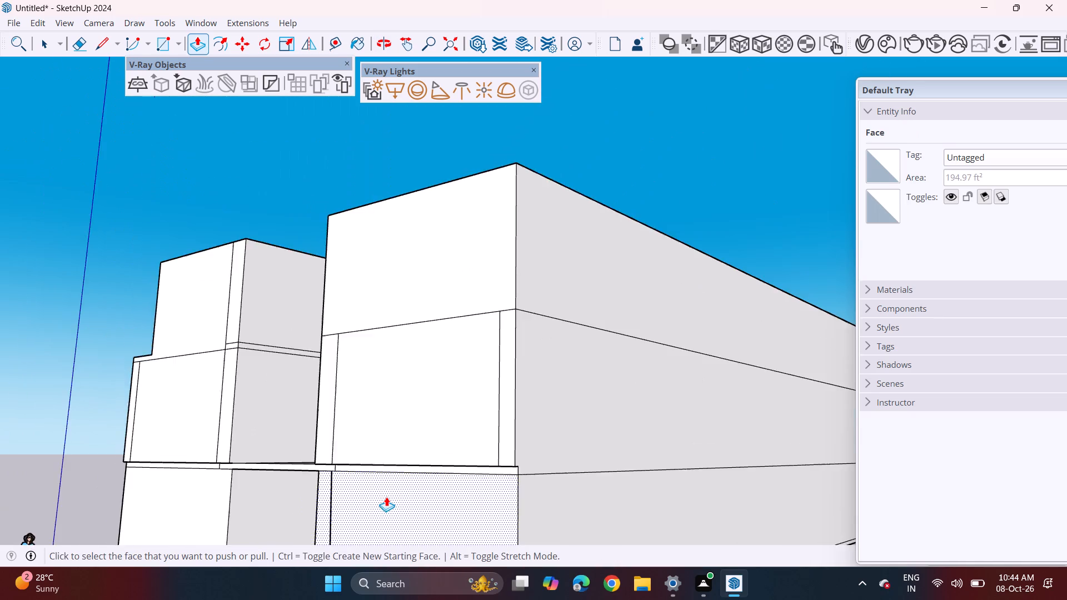
middle_drag(345, 501, 541, 409)
key(space)
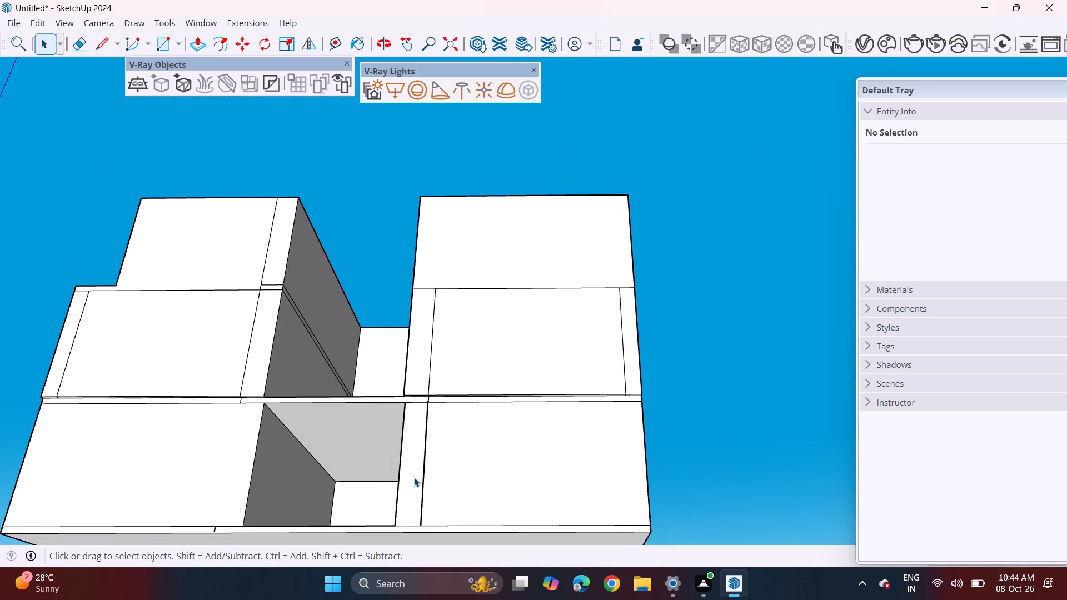
click(423, 482)
key(Delete)
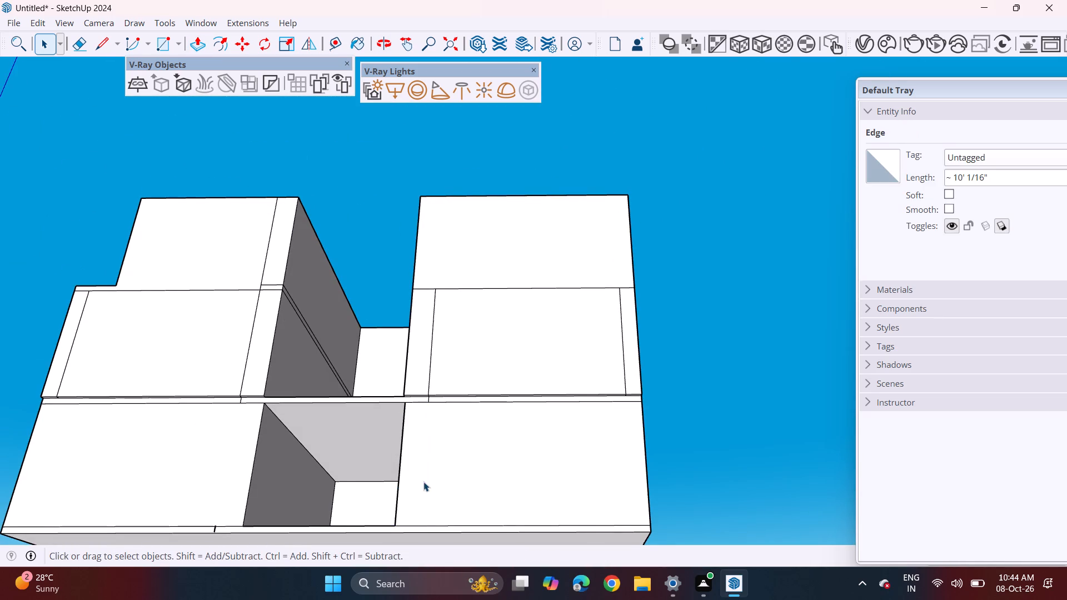
Delete the short vertical edge on the base slab's front face, left of the recess.
middle_drag(331, 430, 380, 447)
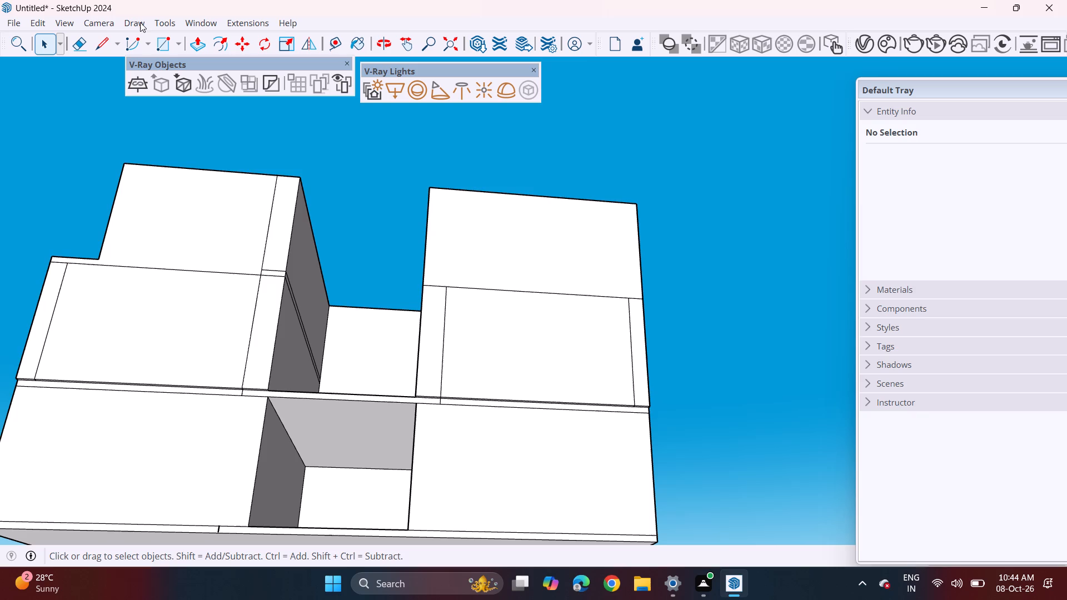
click(216, 529)
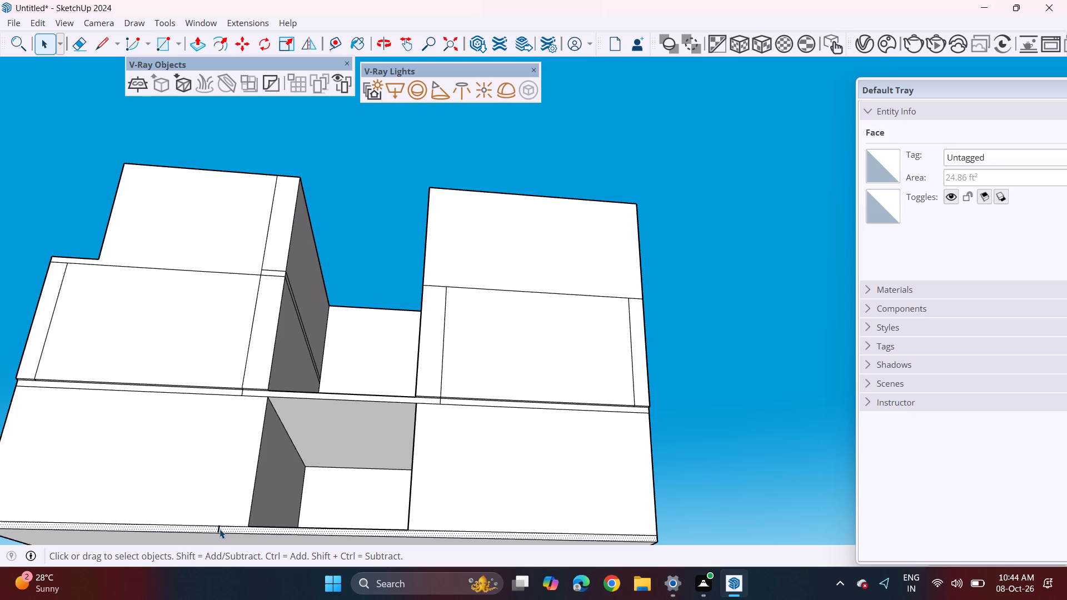
click(220, 529)
key(Delete)
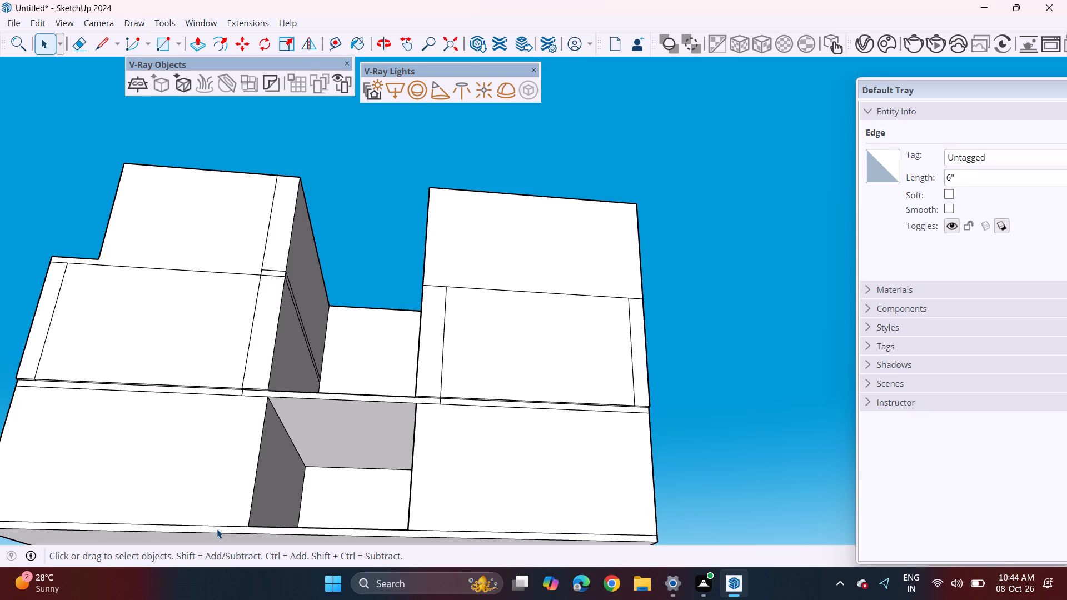
Draw a vertical line down the ground-floor front wall left of the recess, continuing the upper wall's edge to the base slab's bottom.
click(89, 44)
click(101, 45)
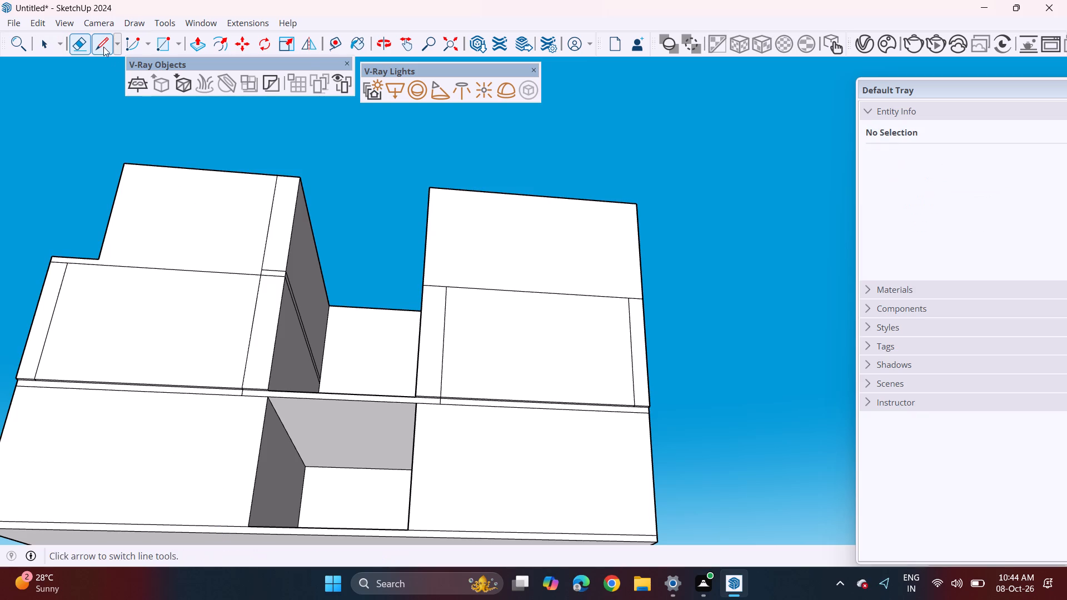
click(242, 400)
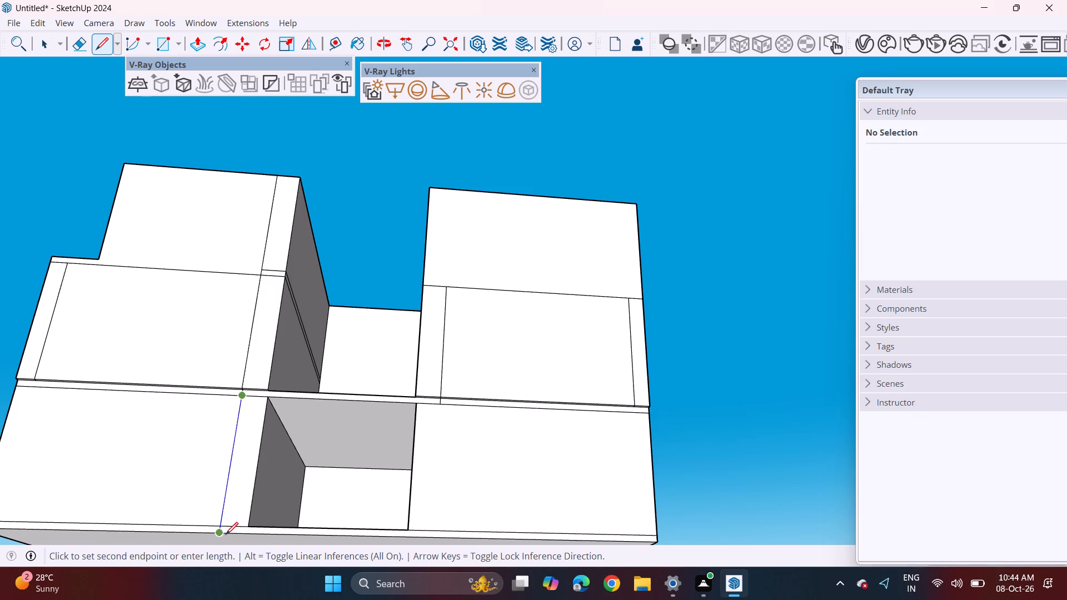
click(215, 534)
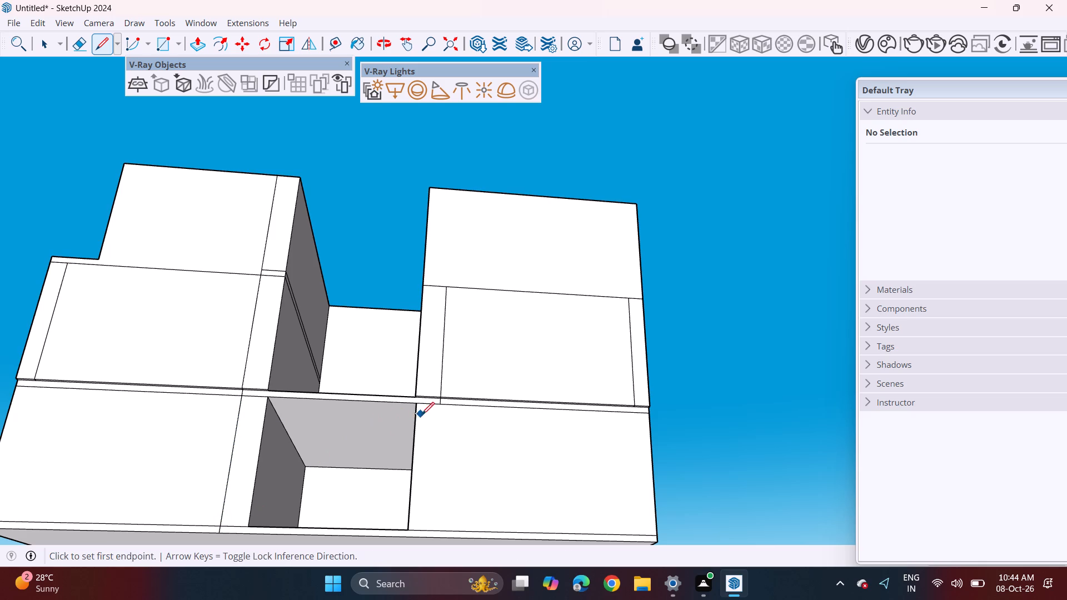
Draw the matching vertical line down the ground-floor front wall right of the recess, from the floor band to the base slab's bottom.
drag(440, 406, 433, 446)
click(438, 408)
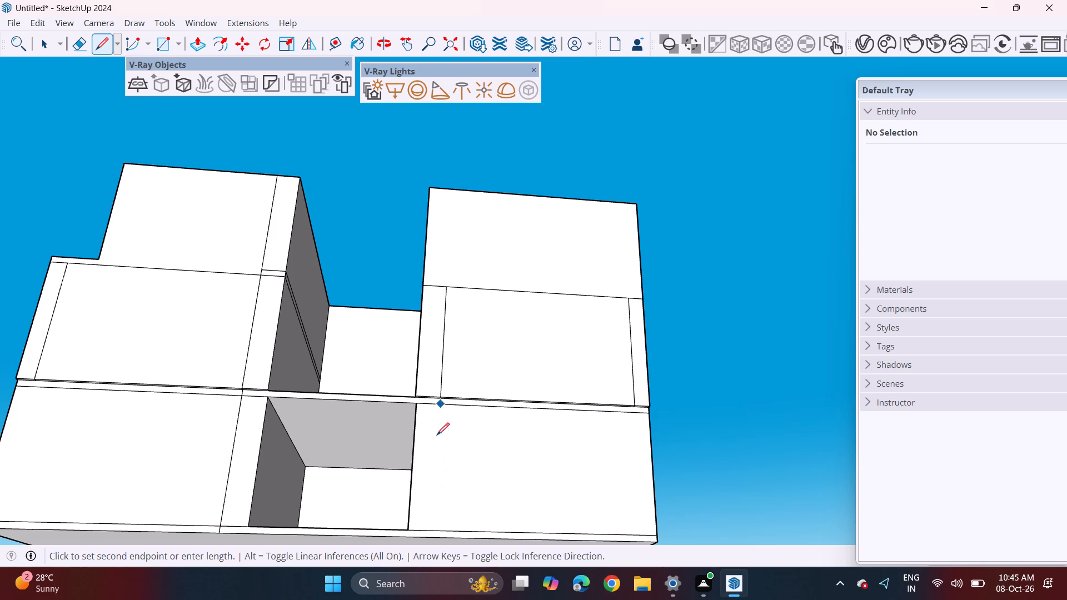
click(441, 404)
middle_drag(430, 473, 576, 477)
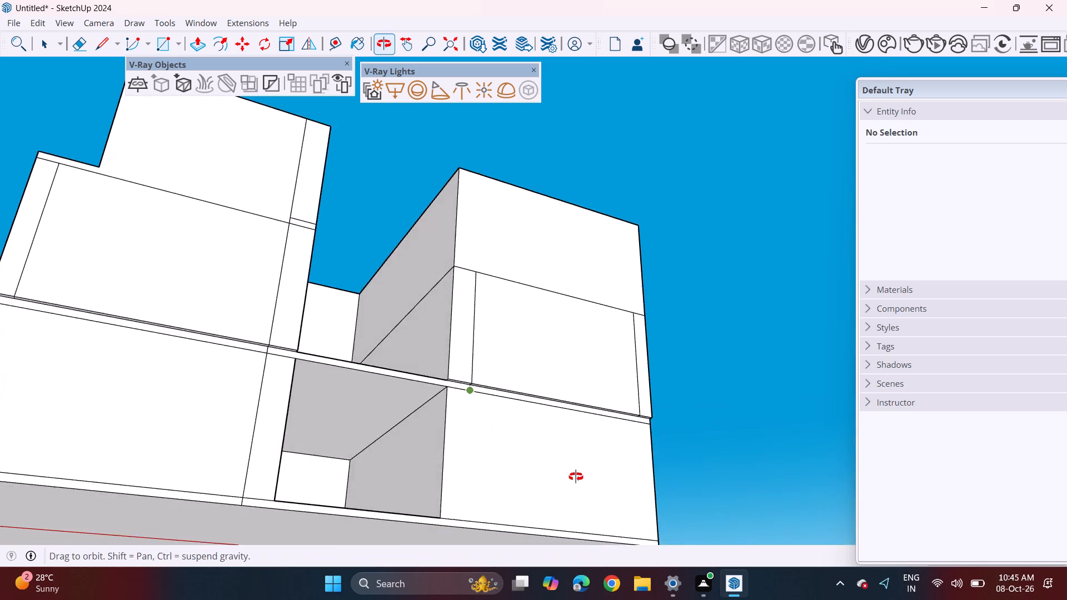
middle_drag(576, 477, 336, 545)
shift+middle_drag(420, 511, 390, 421)
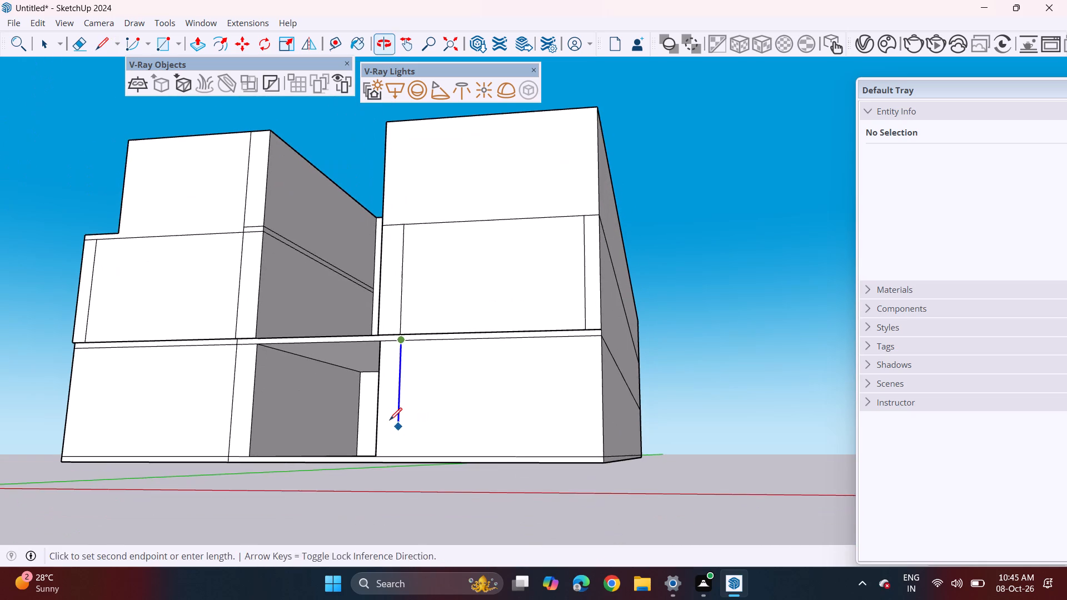
middle_drag(390, 420, 397, 473)
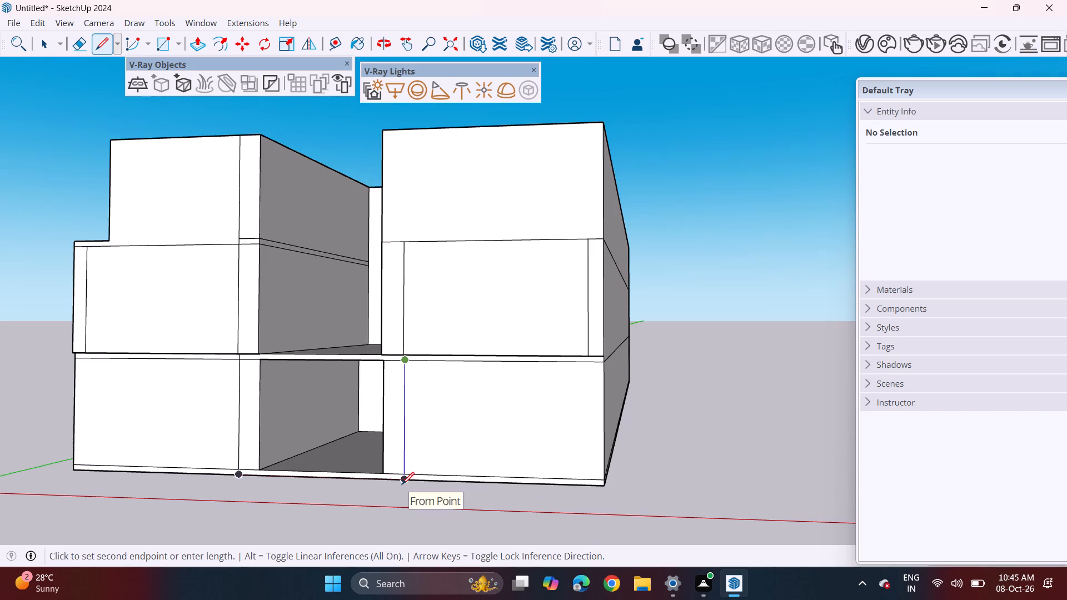
click(402, 484)
Erase the floor band's lower edge segments between the recess and the new vertical lines on both sides.
middle_click(426, 424)
middle_drag(335, 424, 419, 412)
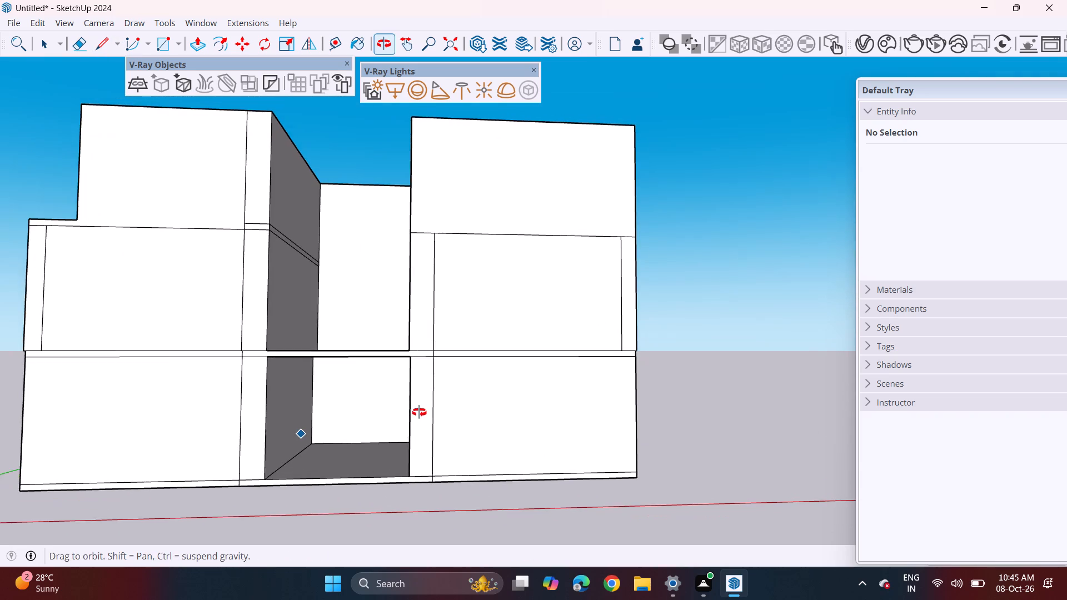
middle_drag(419, 412, 437, 406)
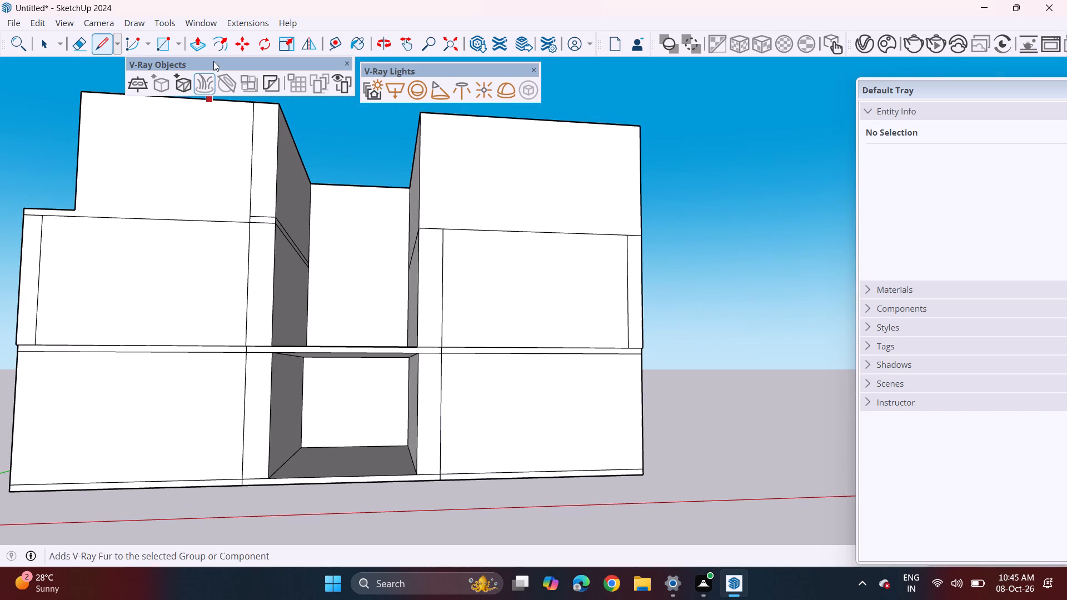
click(202, 46)
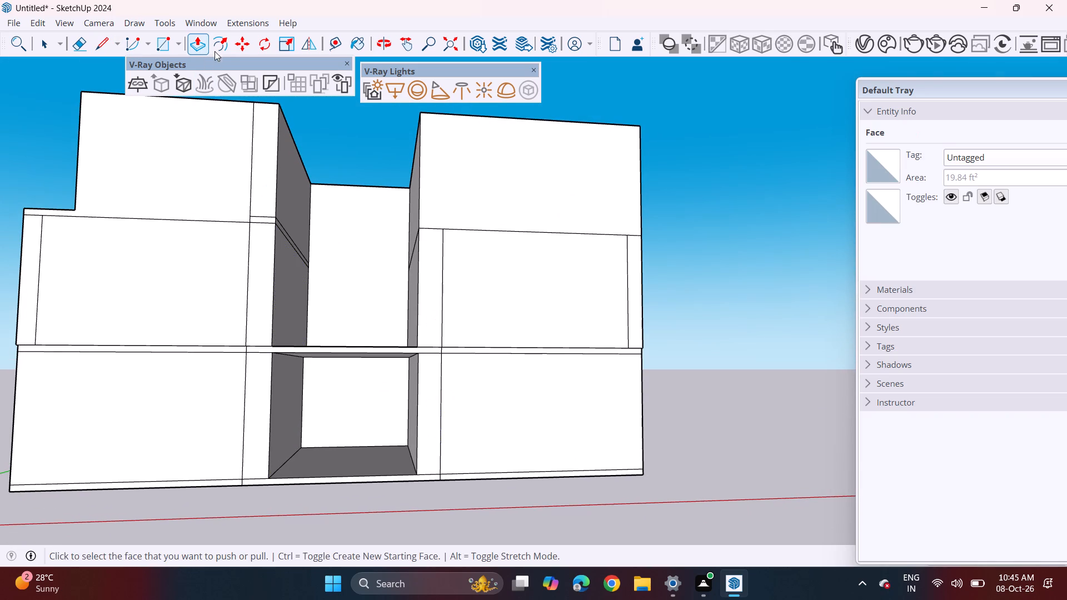
click(76, 46)
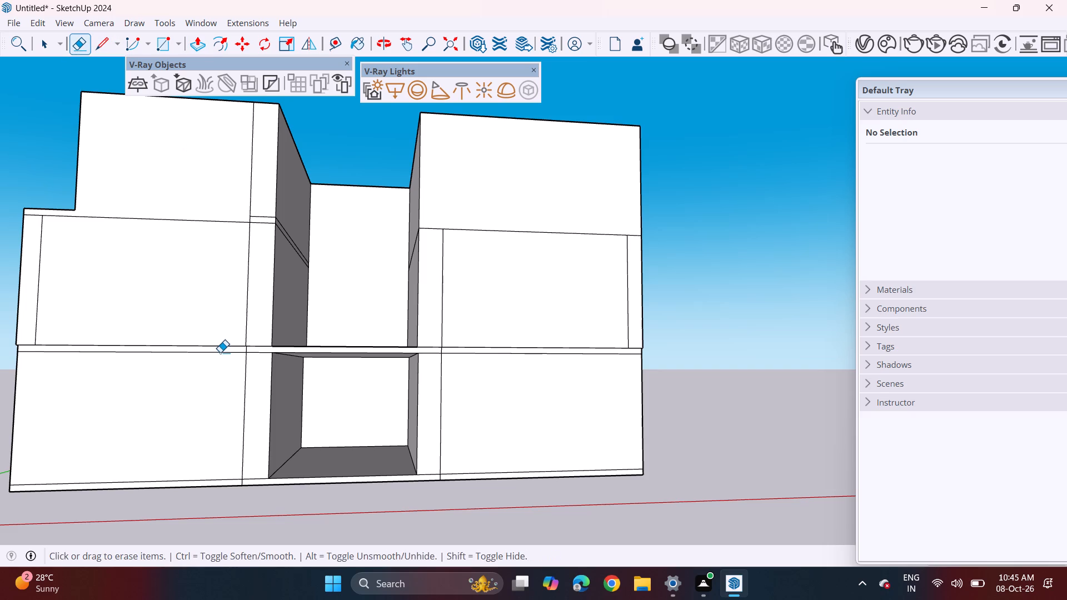
scroll(225, 354, up, 5)
click(284, 354)
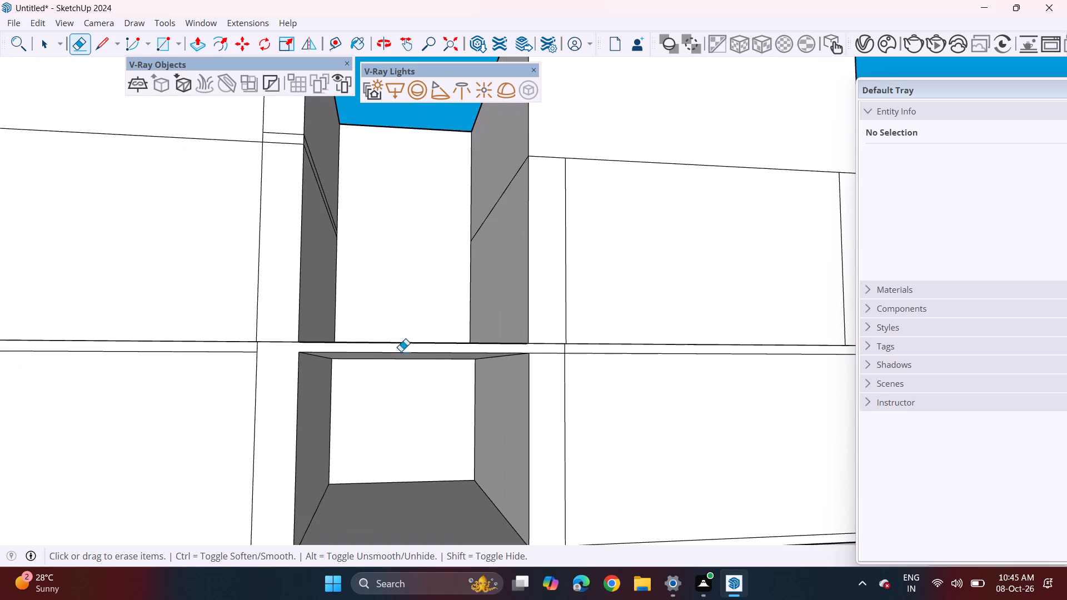
click(544, 354)
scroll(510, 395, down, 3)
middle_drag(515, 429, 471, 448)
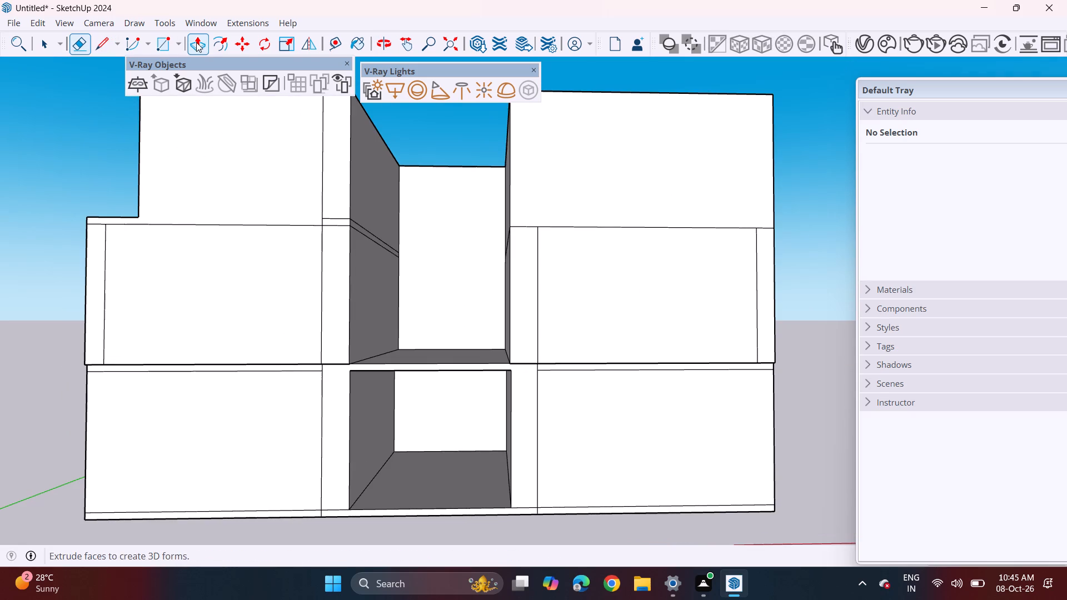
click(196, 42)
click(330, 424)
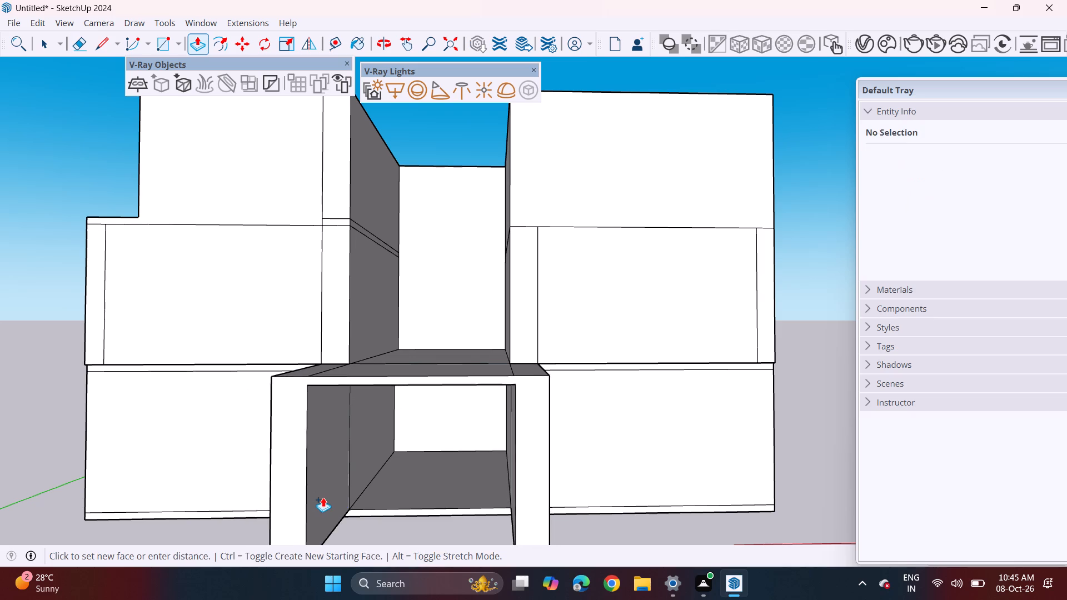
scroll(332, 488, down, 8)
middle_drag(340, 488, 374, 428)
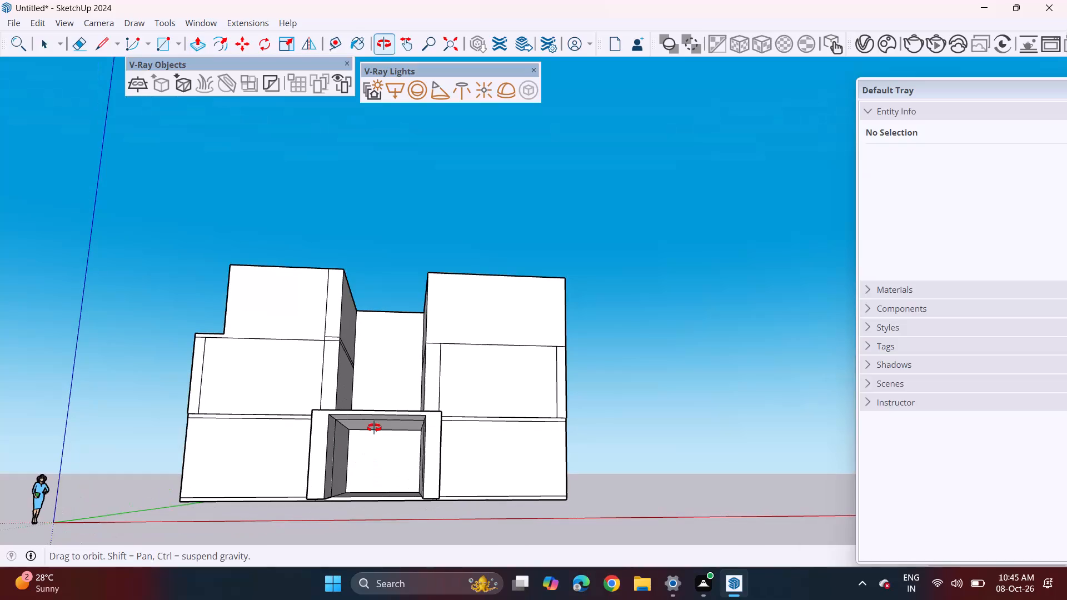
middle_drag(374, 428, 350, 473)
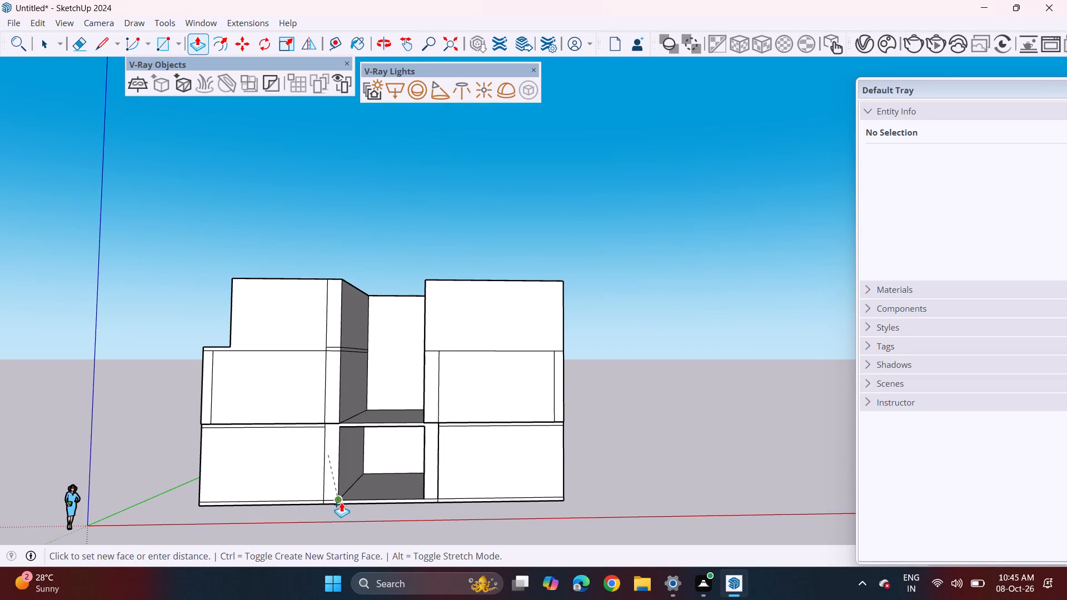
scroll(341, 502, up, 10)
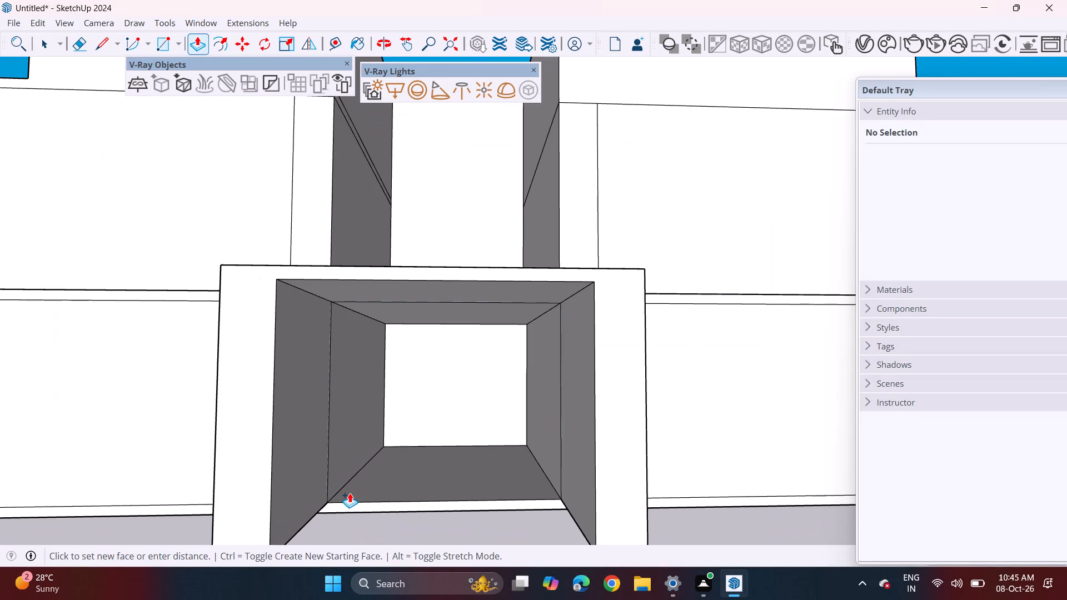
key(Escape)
Draw short vertical lines across the base slab's front face below both lower corners of the recess opening.
scroll(313, 502, up, 4)
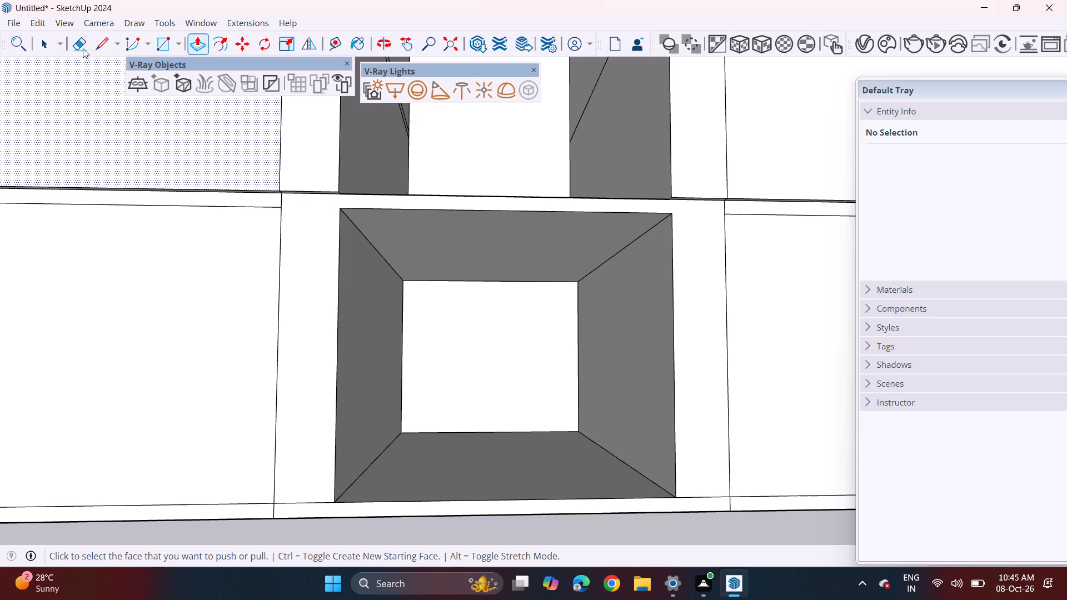
click(105, 43)
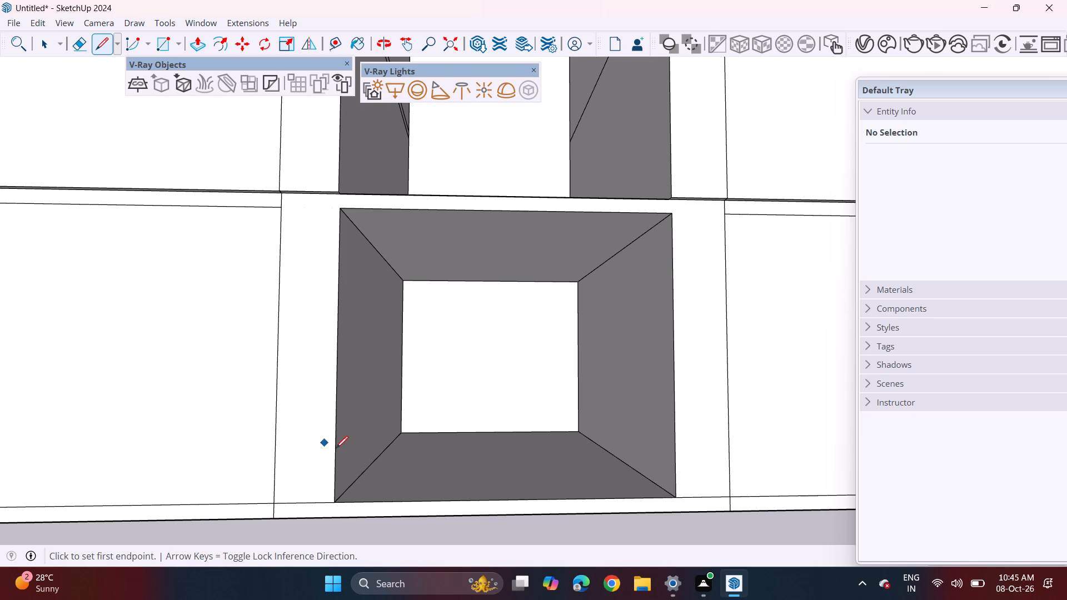
drag(340, 503, 331, 514)
click(341, 521)
drag(675, 497, 674, 518)
click(674, 514)
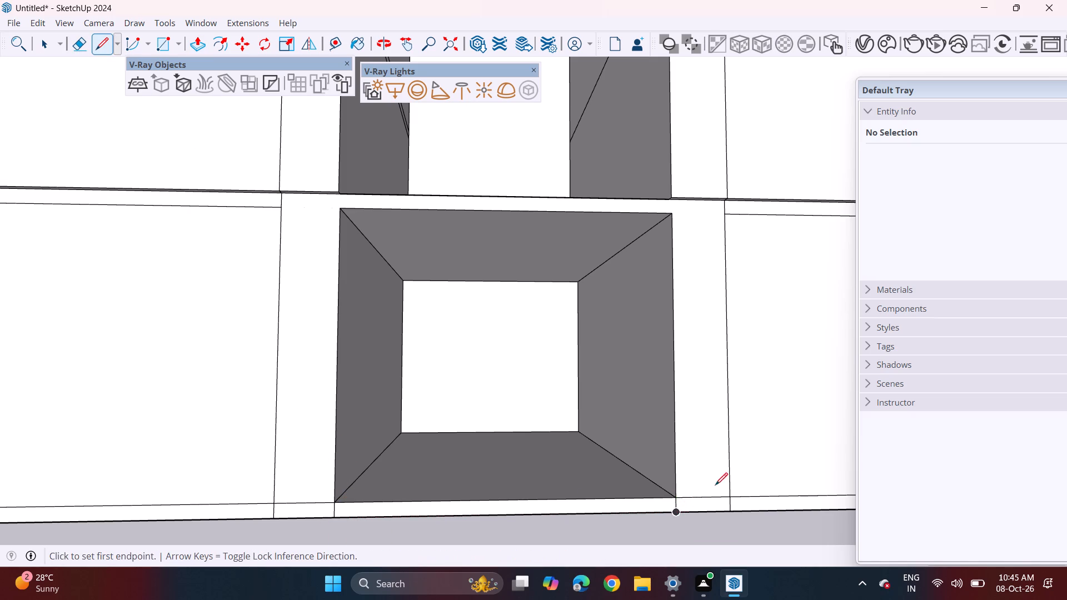
Erase the base slab's top edge segments beneath the two vertical strips flanking the recess.
click(90, 39)
click(305, 507)
click(306, 506)
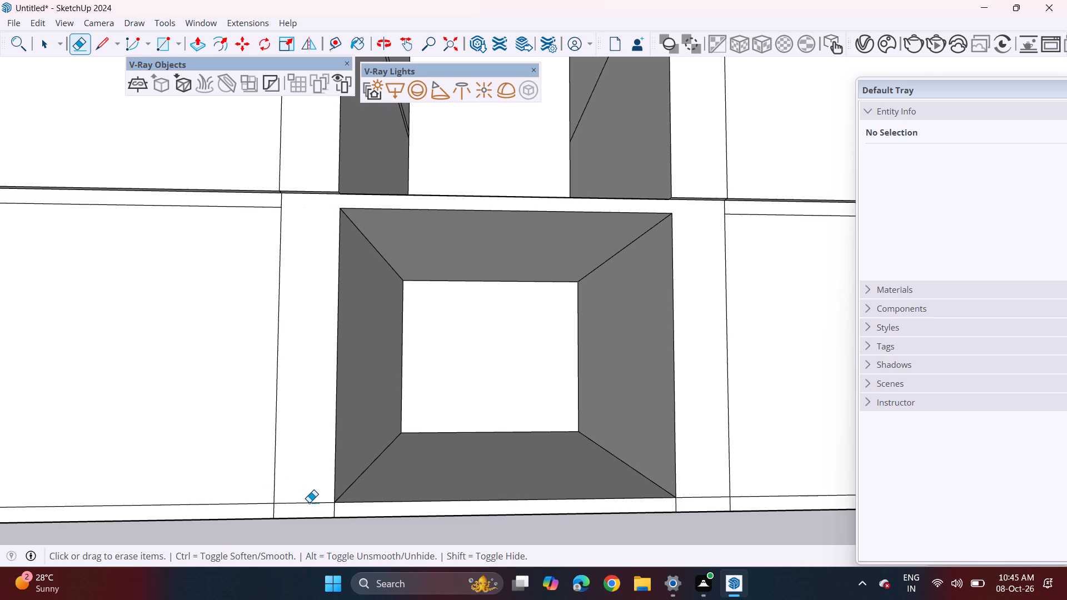
click(309, 502)
click(709, 497)
Push/Pull the U-shaped frame face around the ground-floor recess forward, forming a projecting entrance portal.
scroll(486, 458, down, 4)
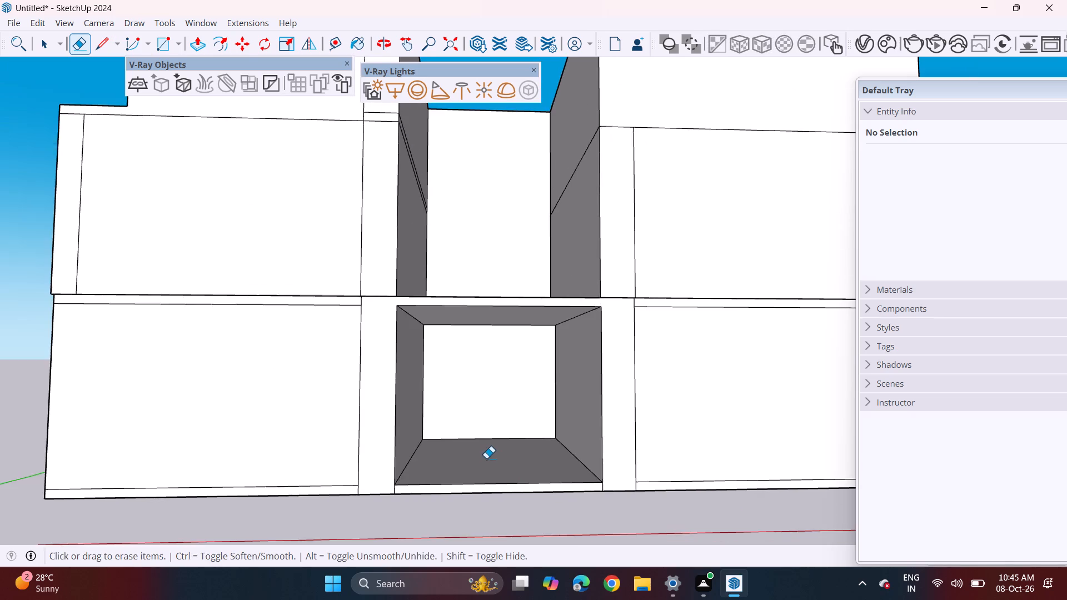
scroll(461, 437, down, 3)
middle_drag(461, 437, 472, 448)
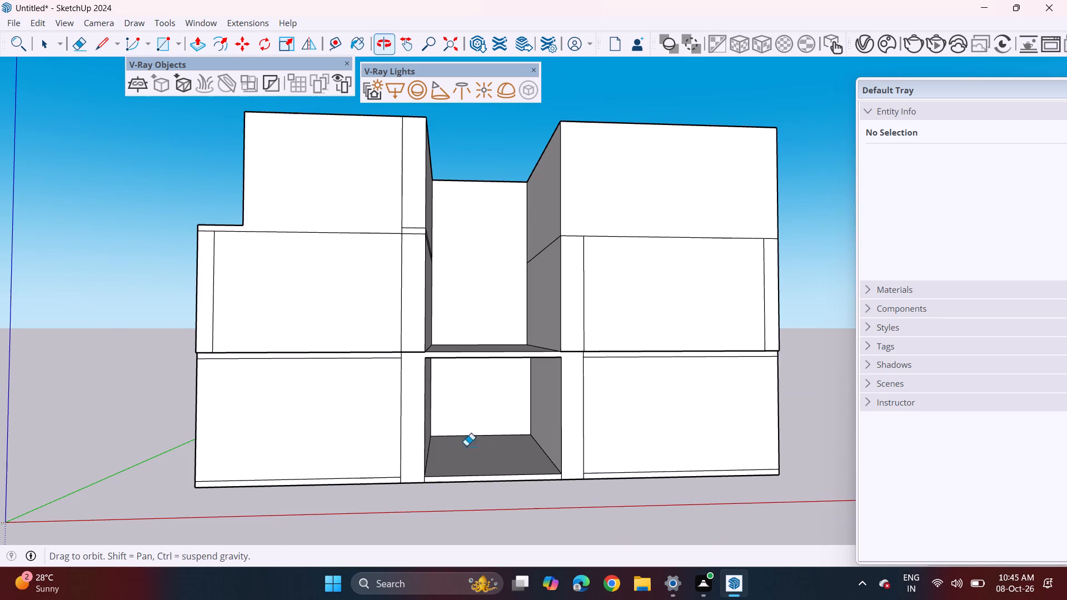
click(201, 46)
click(417, 452)
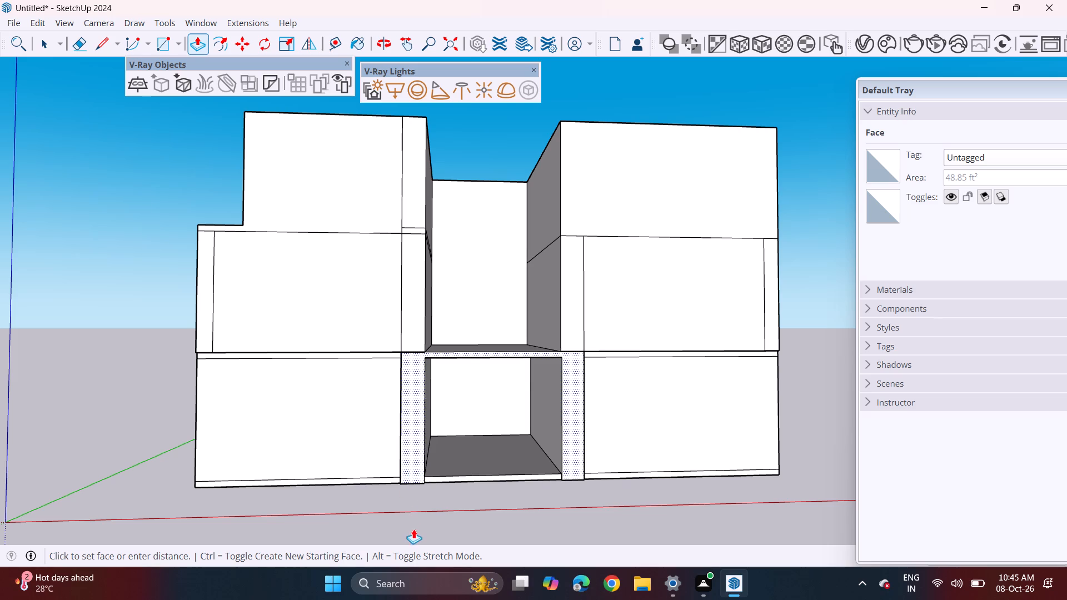
drag(440, 493, 446, 494)
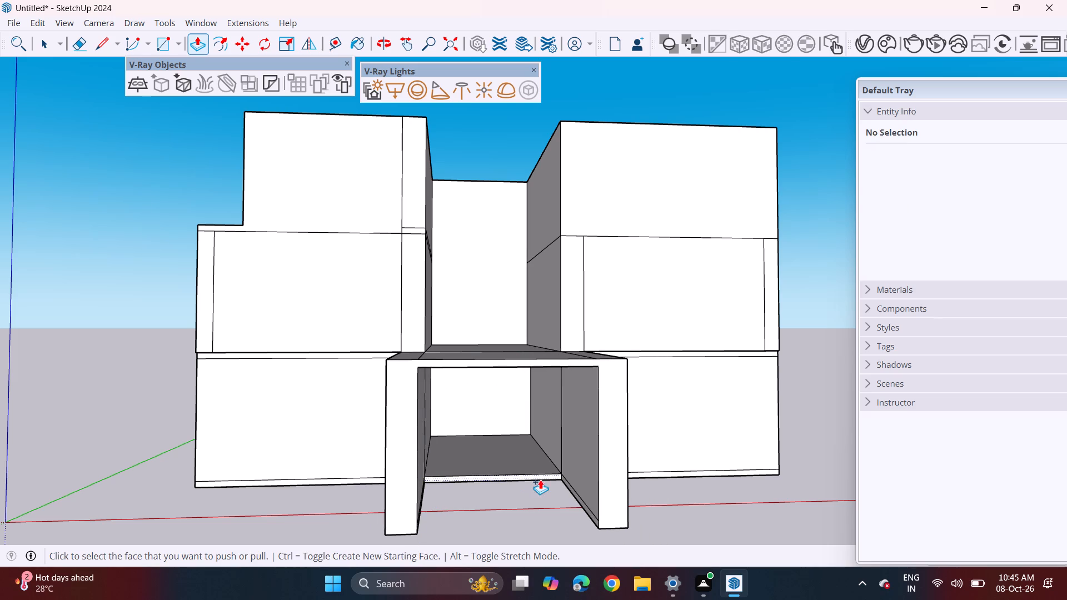
Erase the leftover seam lines across the entrance portal's inner sides and ceiling, including the short horizontal edges at both feet.
scroll(529, 486, down, 7)
middle_drag(472, 447, 466, 419)
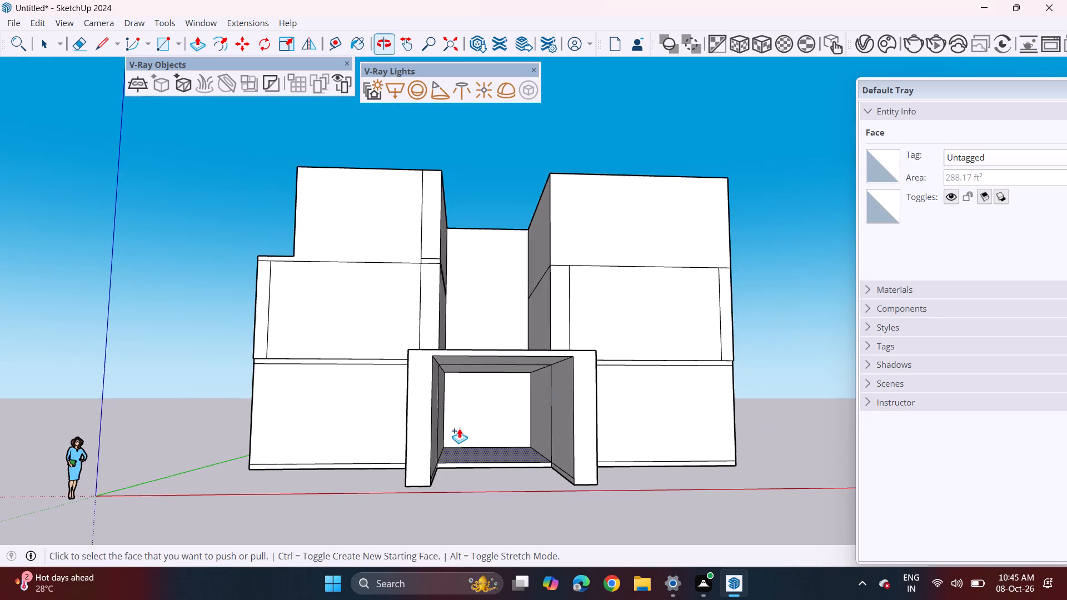
shift+middle_drag(466, 463, 436, 389)
scroll(456, 379, up, 3)
scroll(455, 379, down, 3)
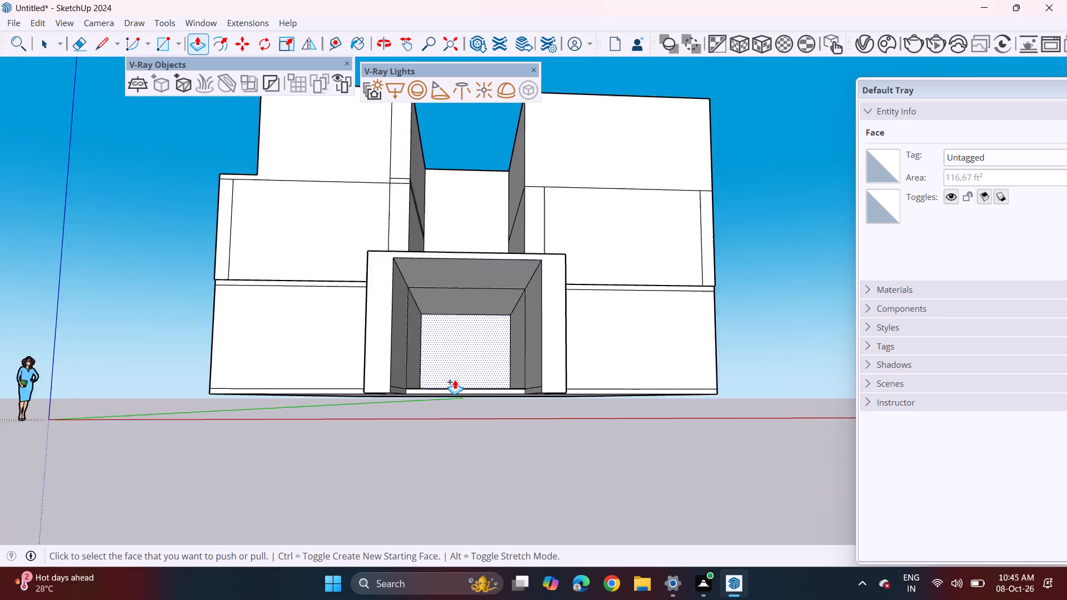
scroll(455, 379, down, 1)
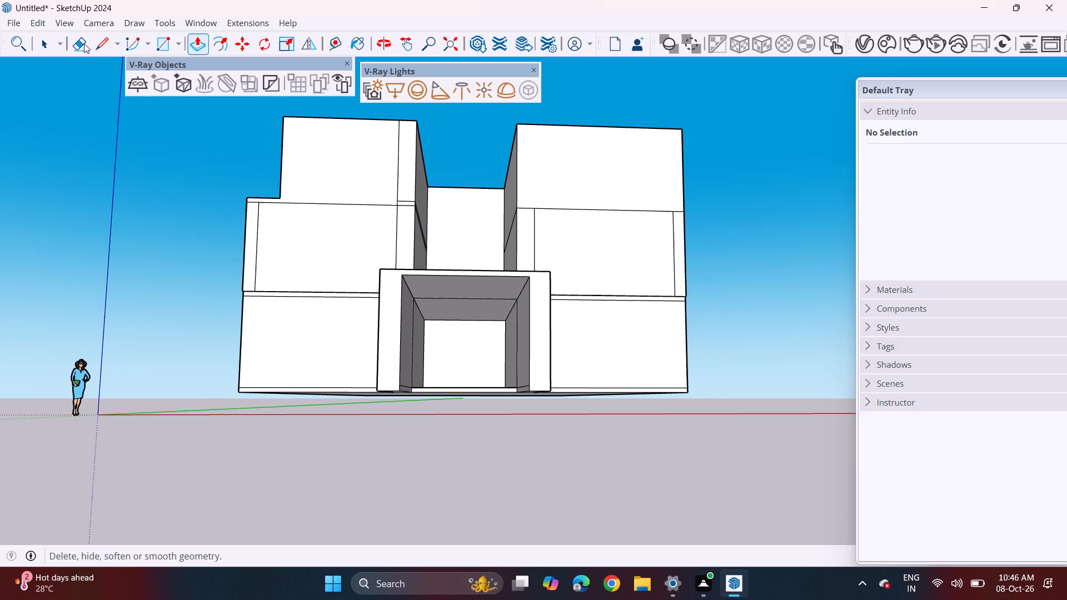
drag(81, 46, 91, 43)
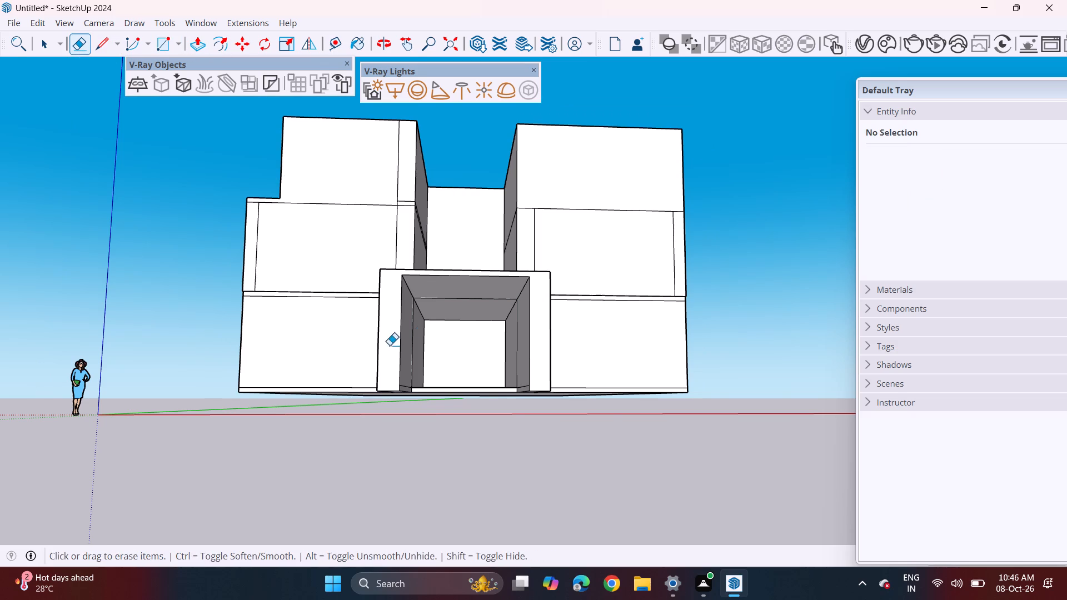
scroll(410, 337, up, 3)
click(413, 323)
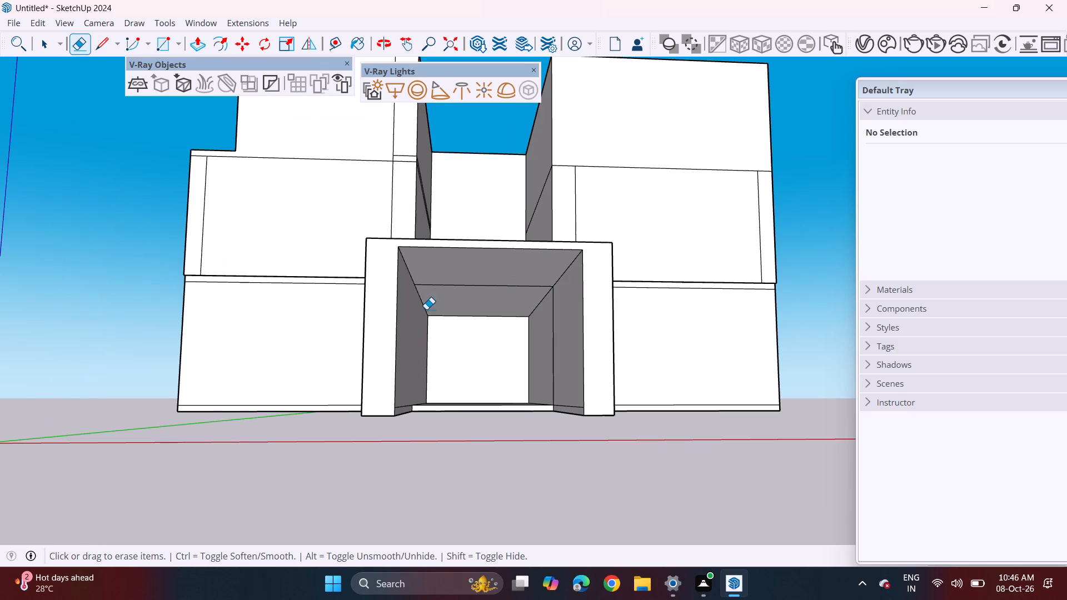
click(452, 284)
click(552, 324)
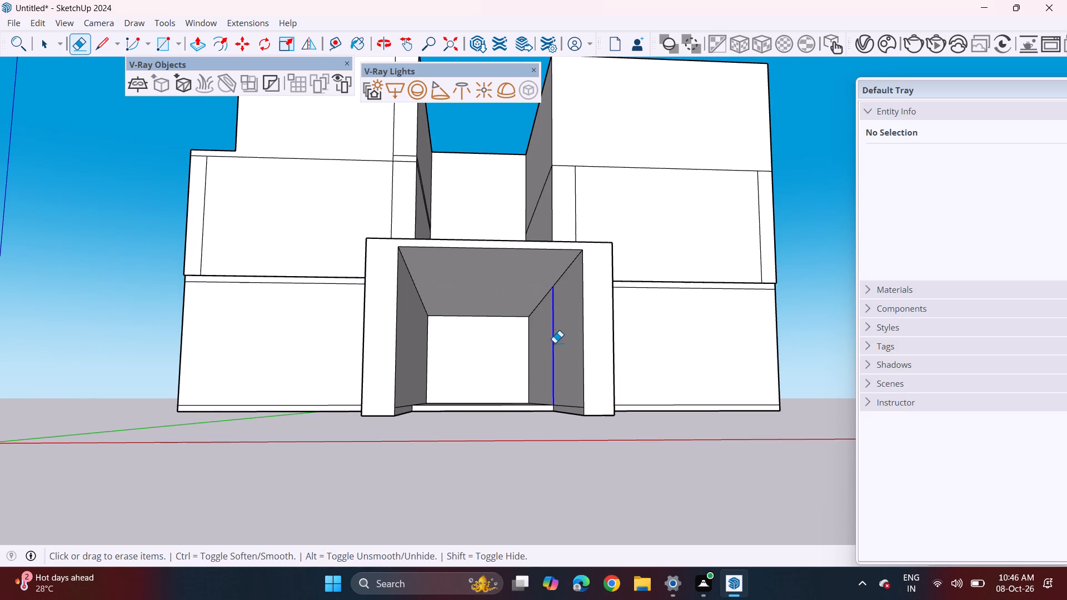
click(574, 405)
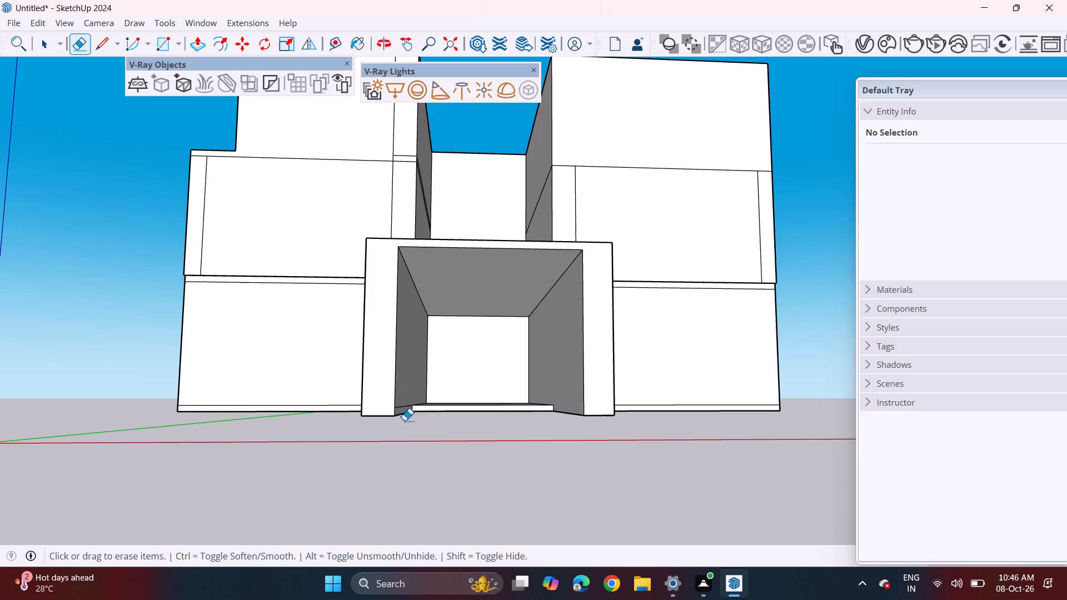
click(406, 407)
scroll(465, 401, down, 4)
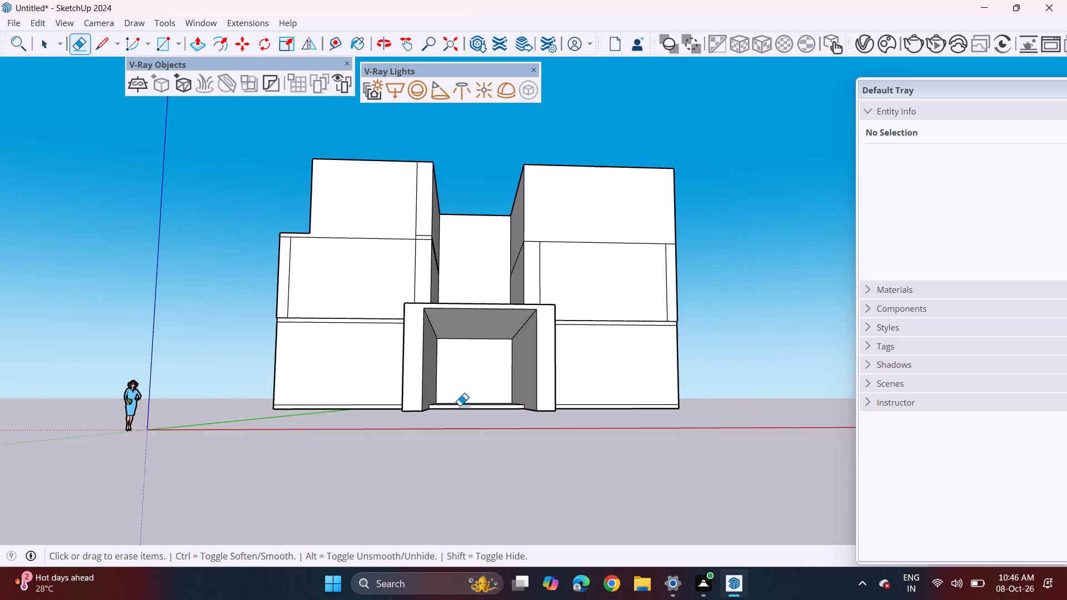
middle_drag(467, 424, 457, 405)
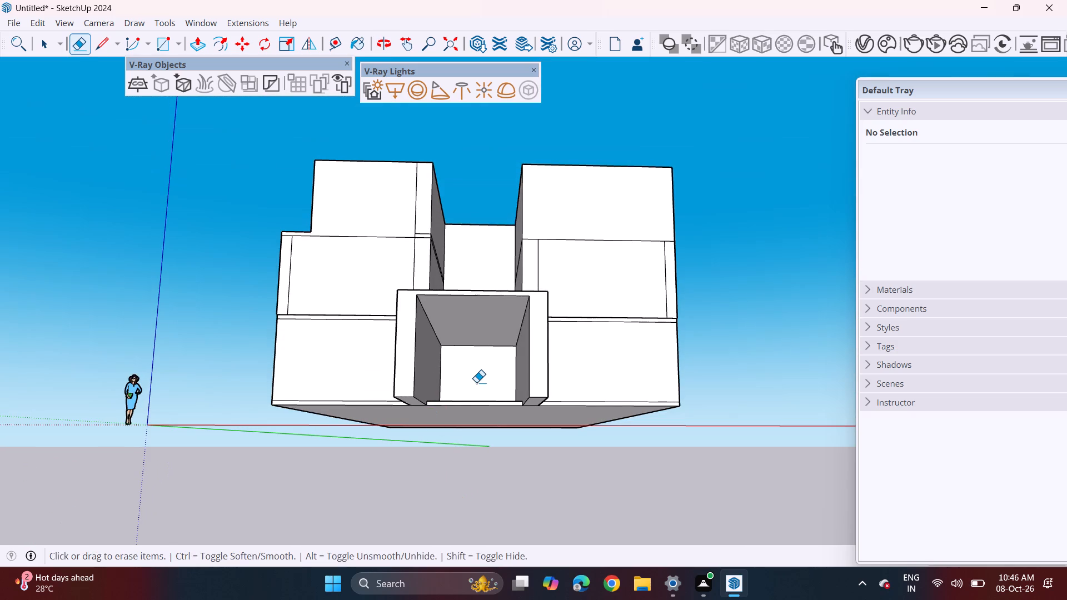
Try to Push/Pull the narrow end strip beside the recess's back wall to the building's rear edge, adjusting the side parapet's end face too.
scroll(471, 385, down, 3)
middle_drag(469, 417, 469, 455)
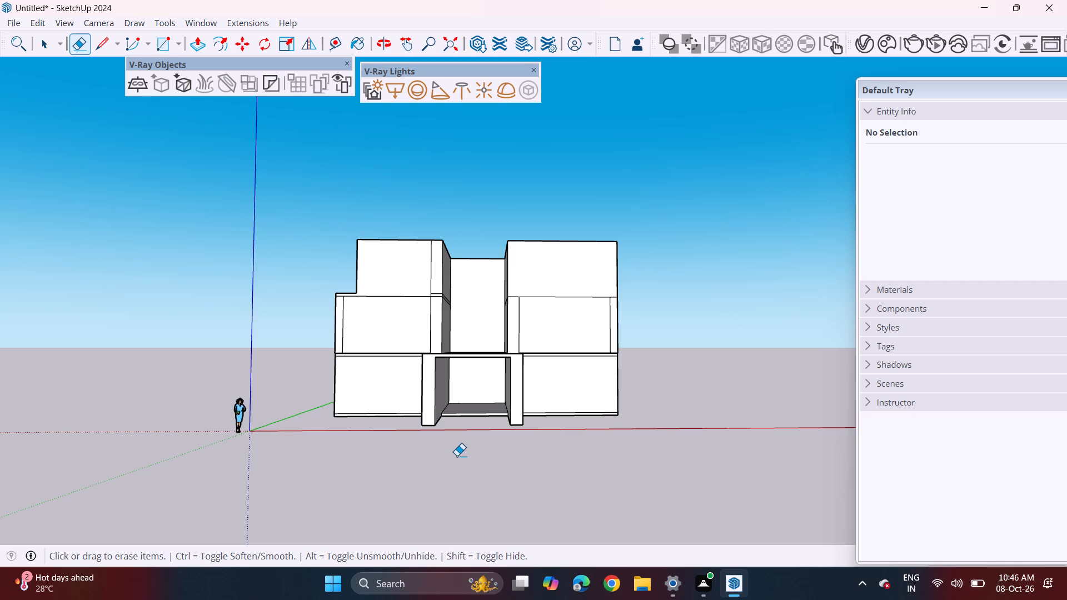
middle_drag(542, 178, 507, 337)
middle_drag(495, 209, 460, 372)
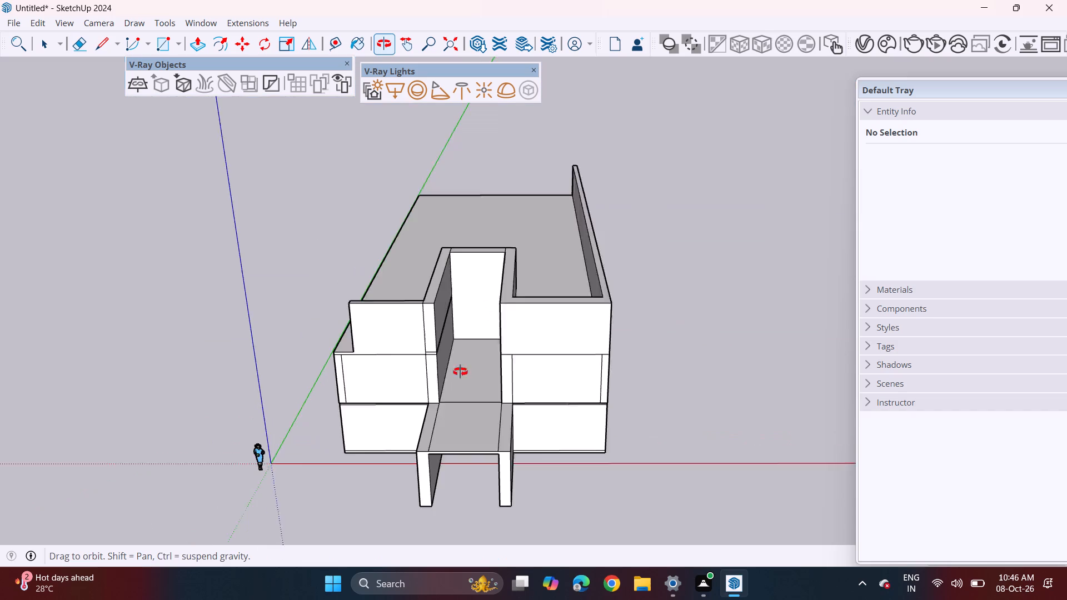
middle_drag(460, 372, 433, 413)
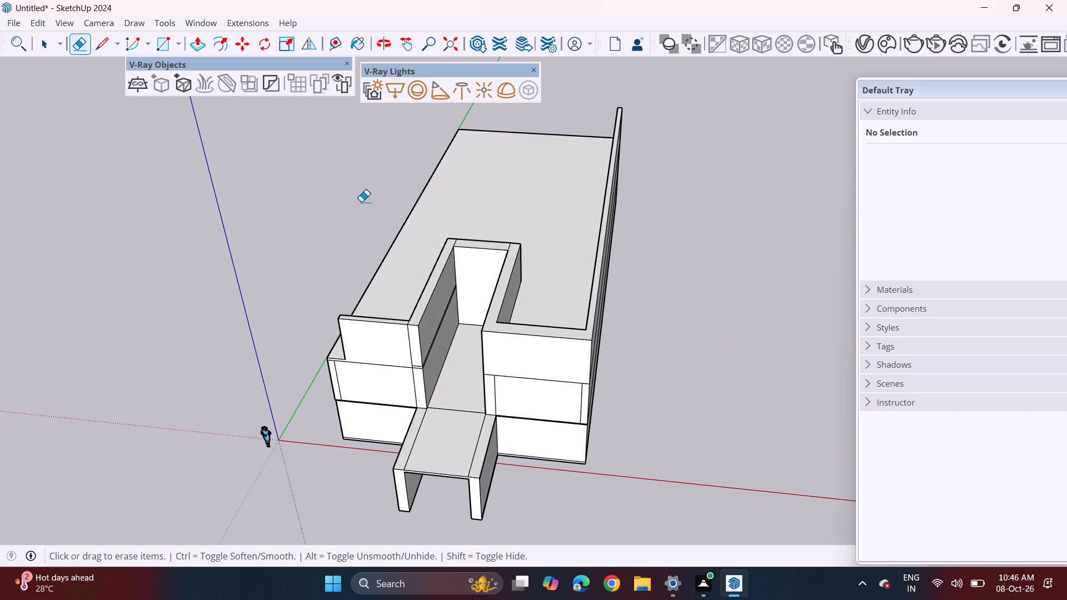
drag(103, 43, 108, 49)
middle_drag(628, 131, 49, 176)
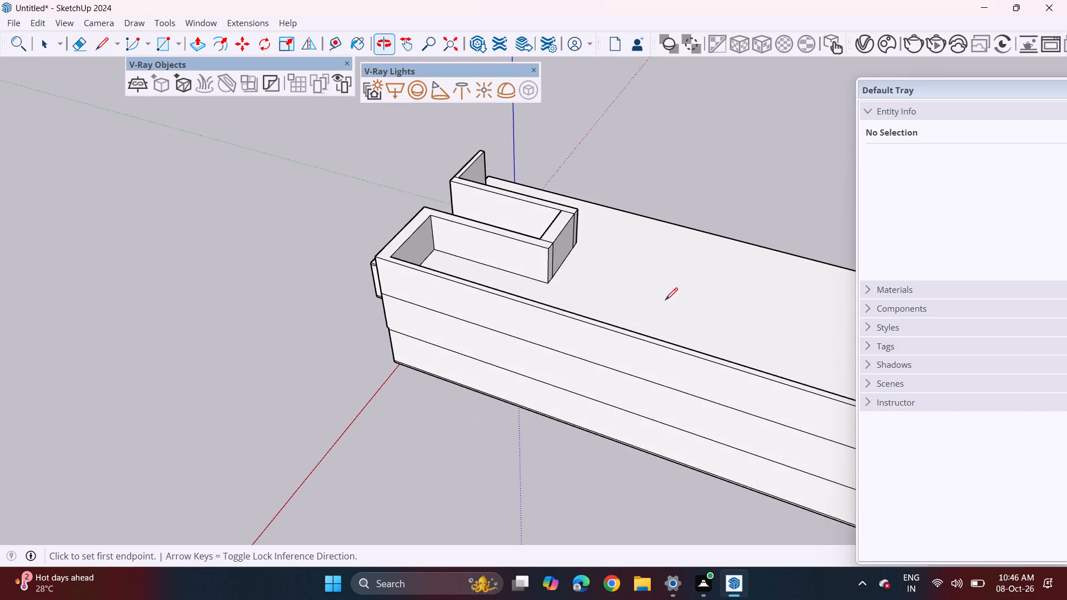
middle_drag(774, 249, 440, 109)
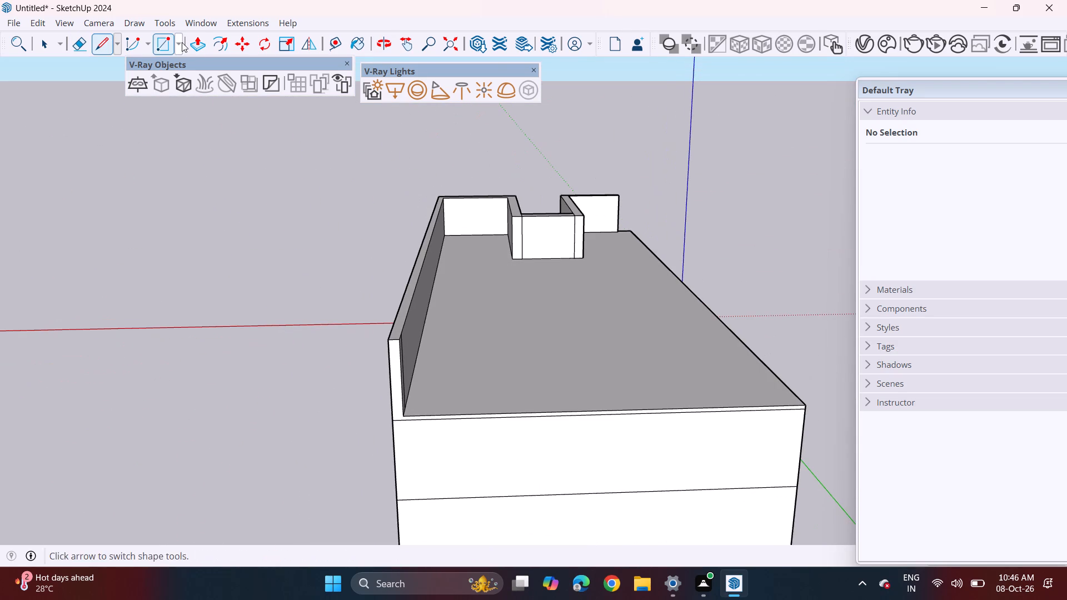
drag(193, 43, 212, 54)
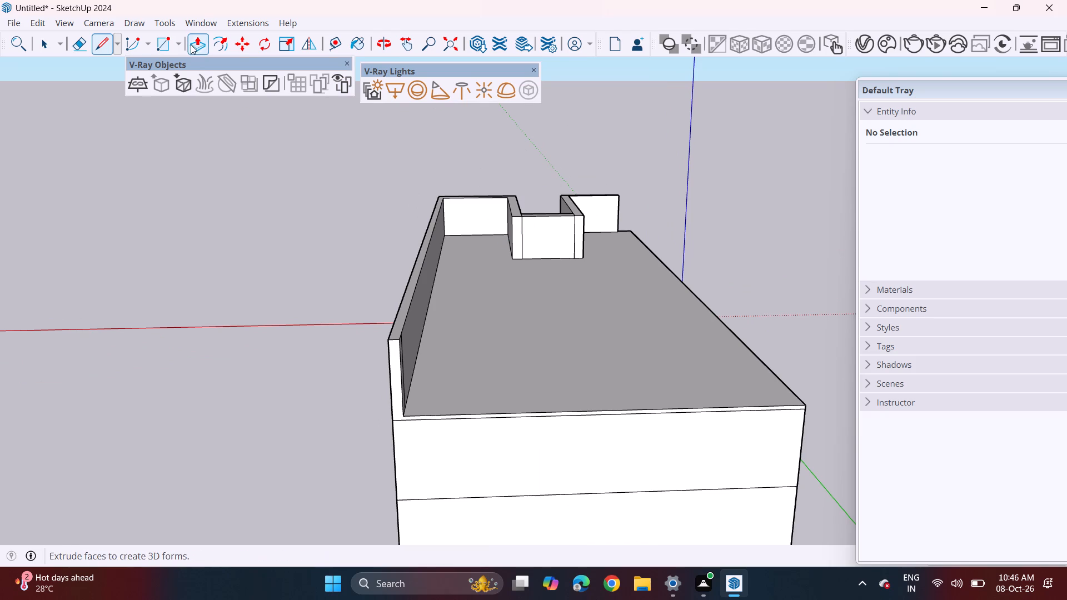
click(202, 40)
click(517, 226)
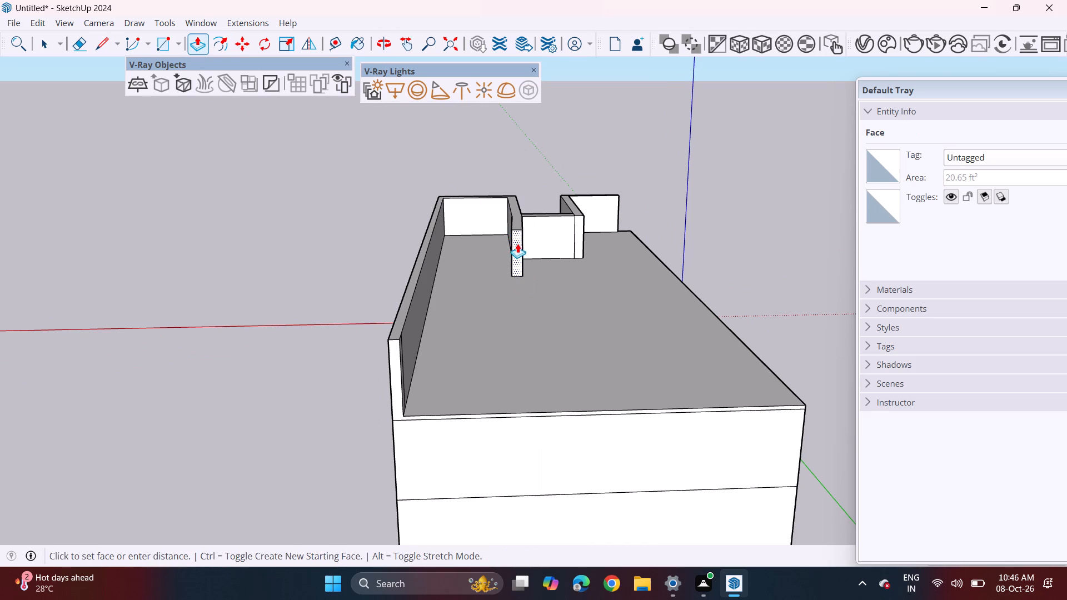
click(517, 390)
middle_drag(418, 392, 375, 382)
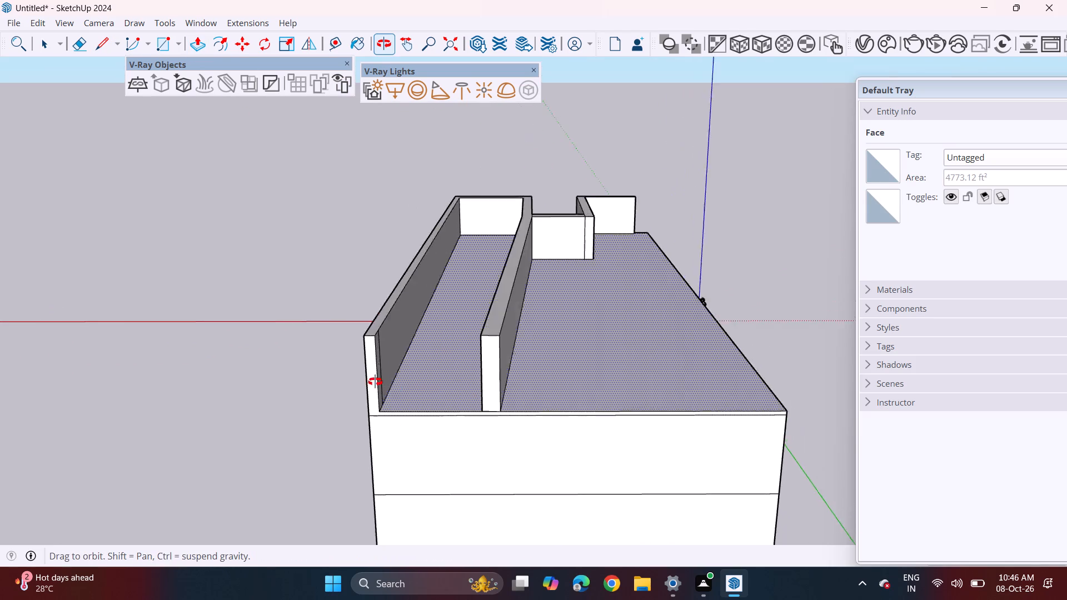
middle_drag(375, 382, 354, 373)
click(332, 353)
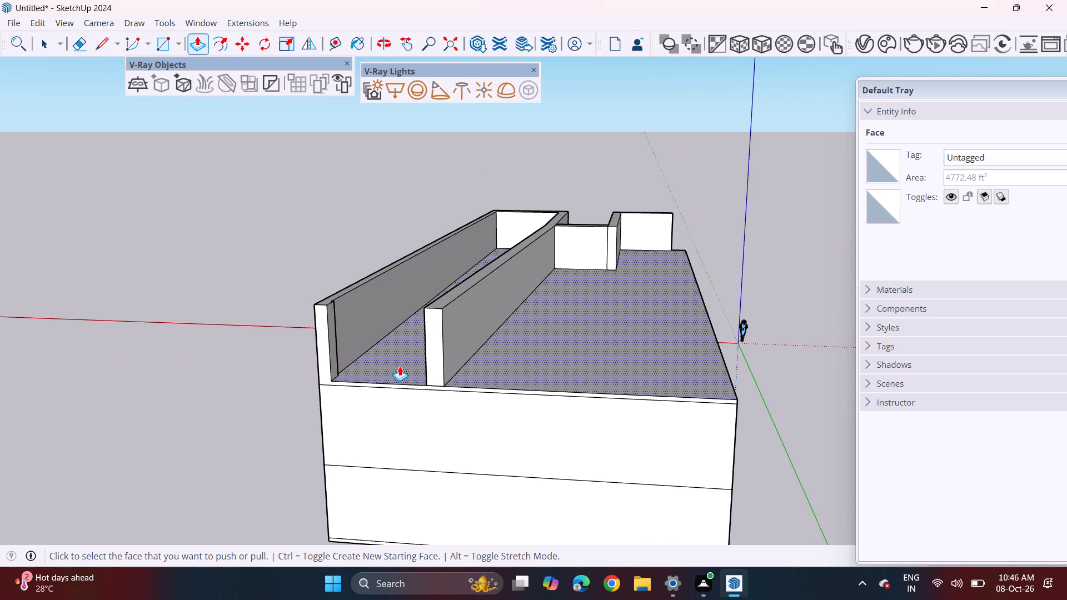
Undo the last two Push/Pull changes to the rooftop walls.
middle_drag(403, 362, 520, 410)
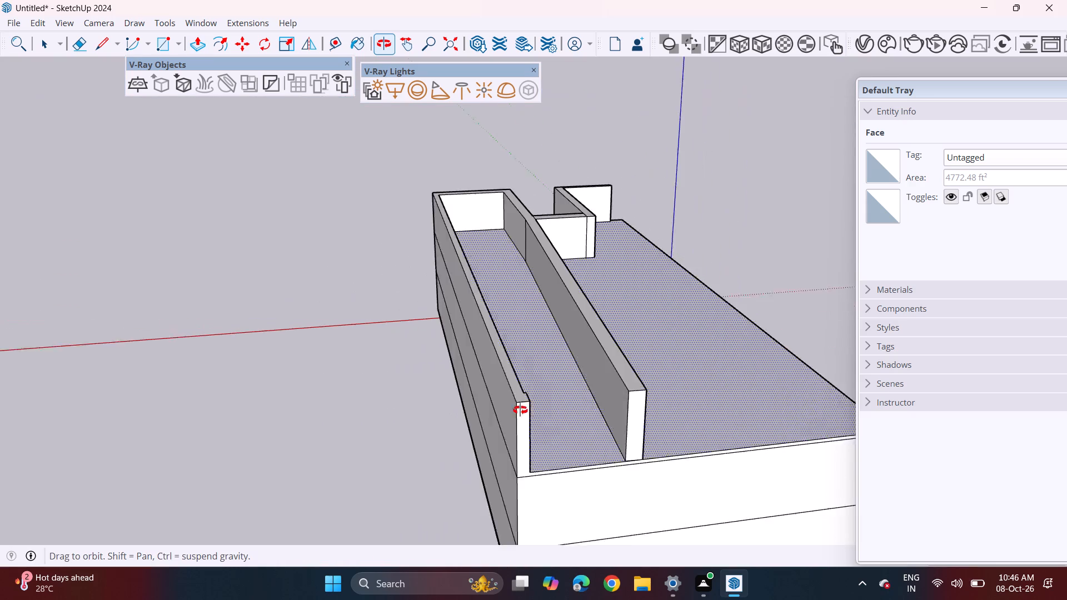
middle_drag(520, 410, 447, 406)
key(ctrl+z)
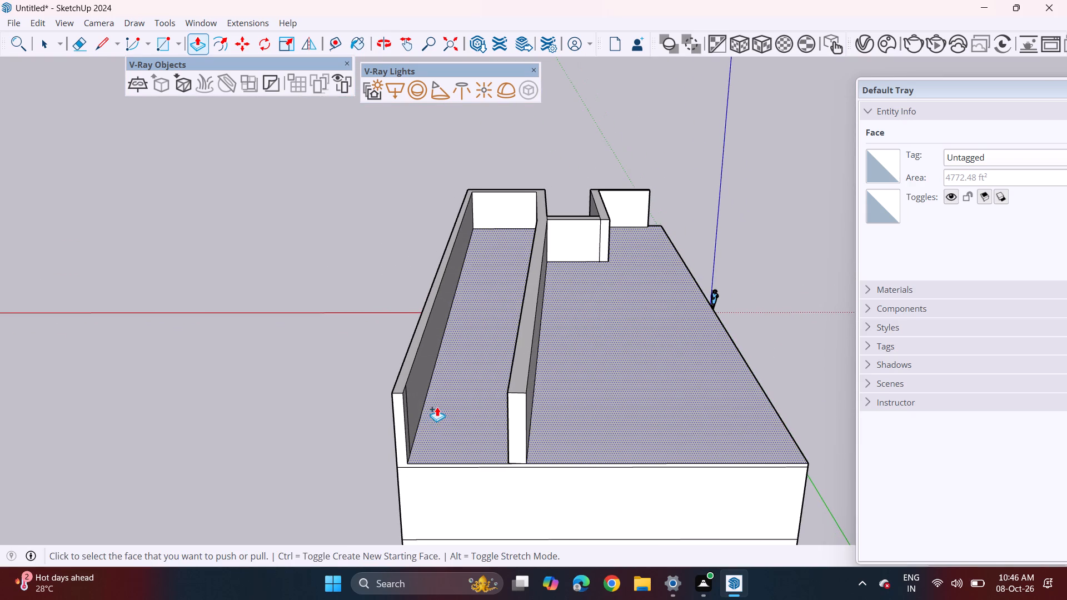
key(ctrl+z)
Push/Pull the narrow end strip beside the recess's back wall to the building's rear edge, forming a long rooftop wall.
click(545, 244)
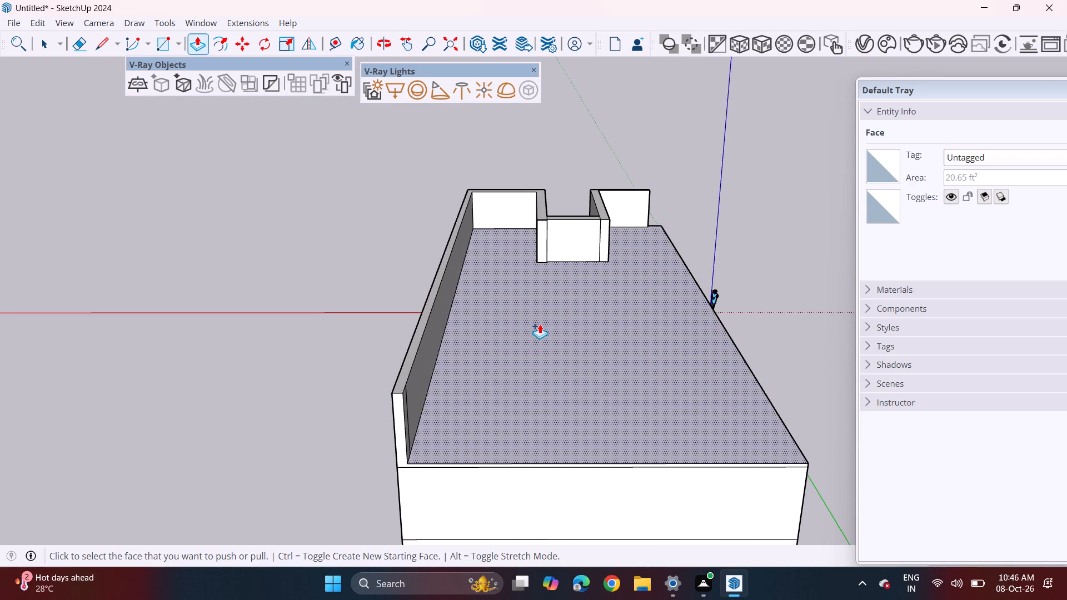
click(539, 239)
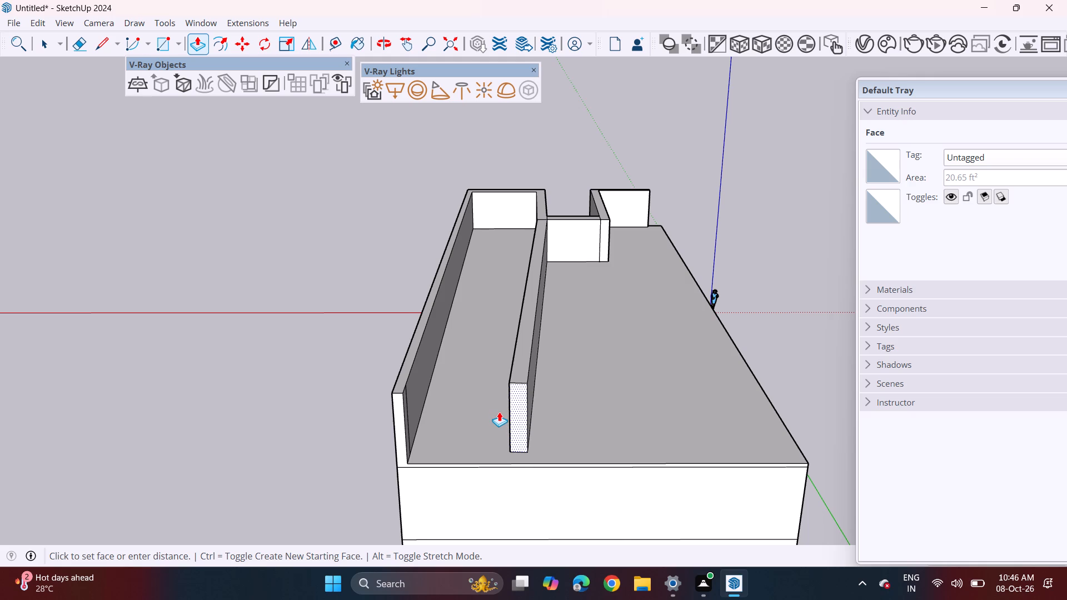
click(491, 429)
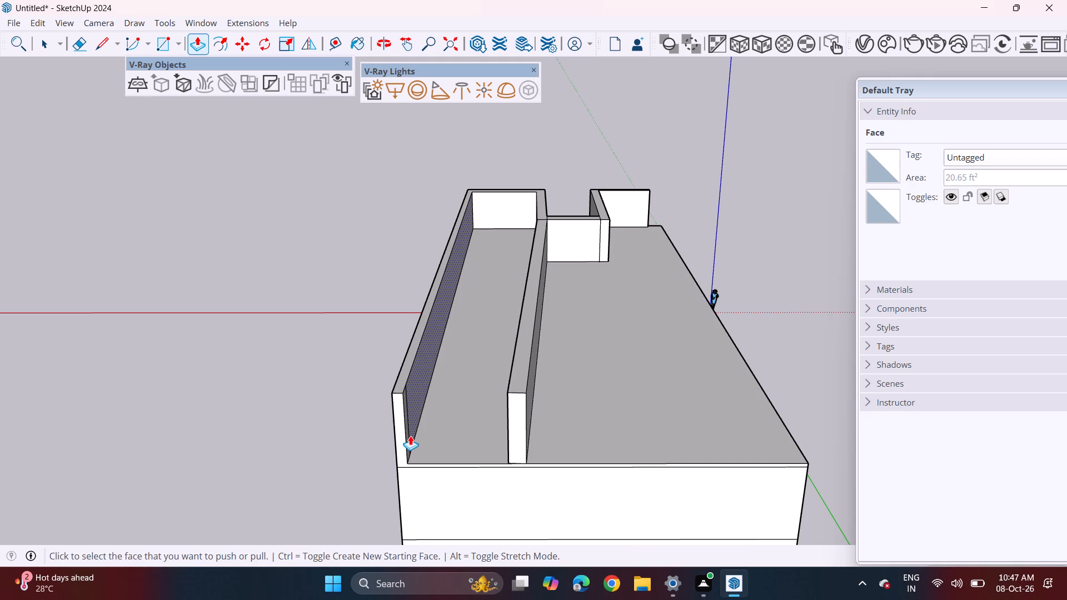
Push/Pull the side parapet's inner strip at the rear end across to the long wall, closing the rooftop enclosure.
click(407, 444)
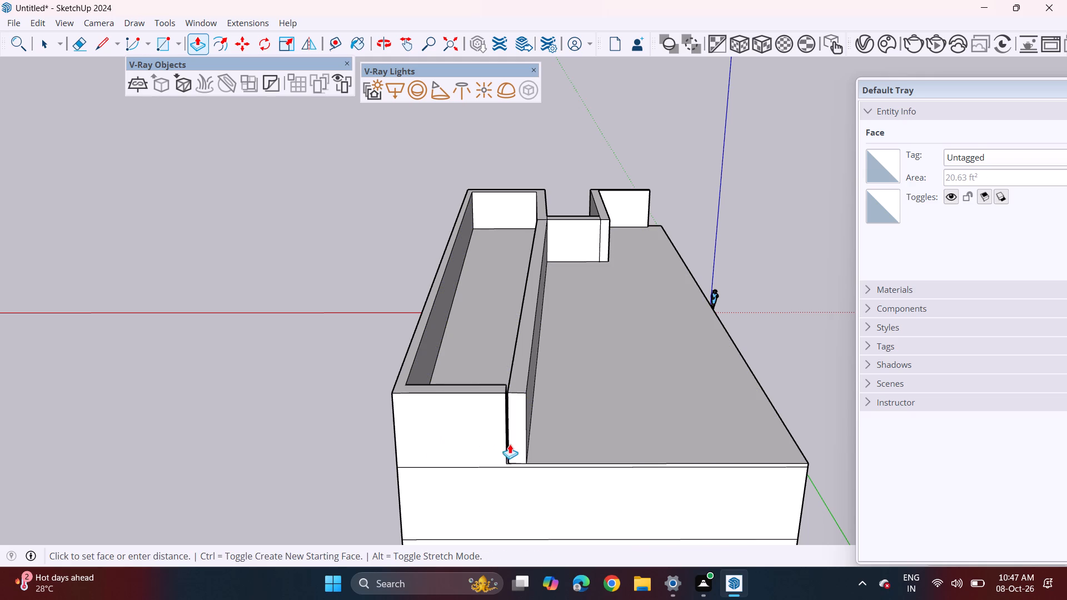
click(521, 448)
Draw an upright Rotated Rectangle along the front top edge of the enclosed top-floor volume, spanning its full width and 6 inches high.
middle_drag(362, 389, 1041, 327)
middle_drag(483, 266, 770, 324)
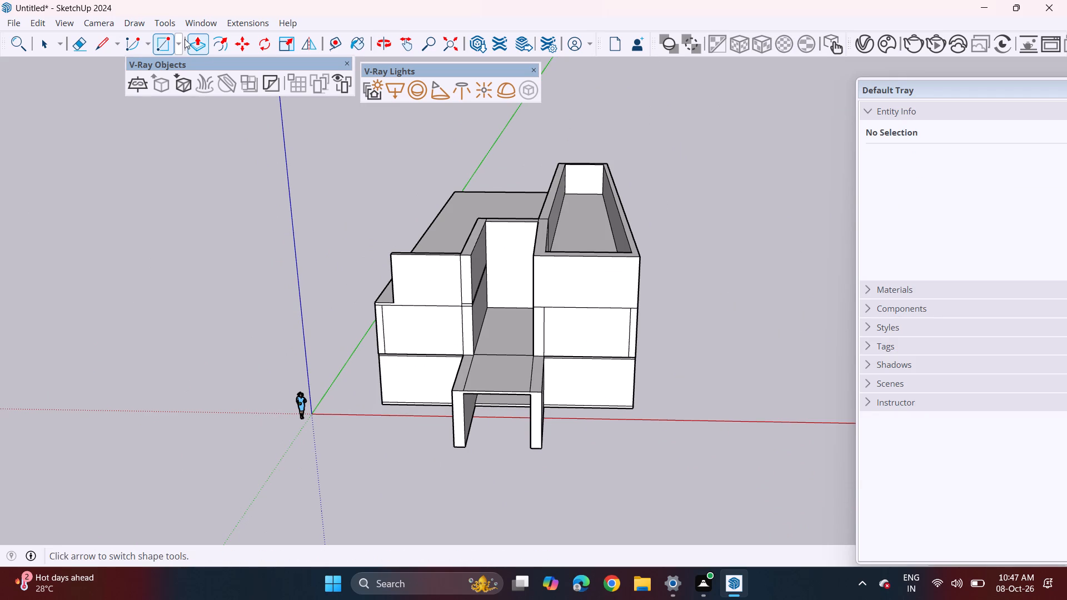
click(177, 41)
click(182, 79)
scroll(576, 167, up, 3)
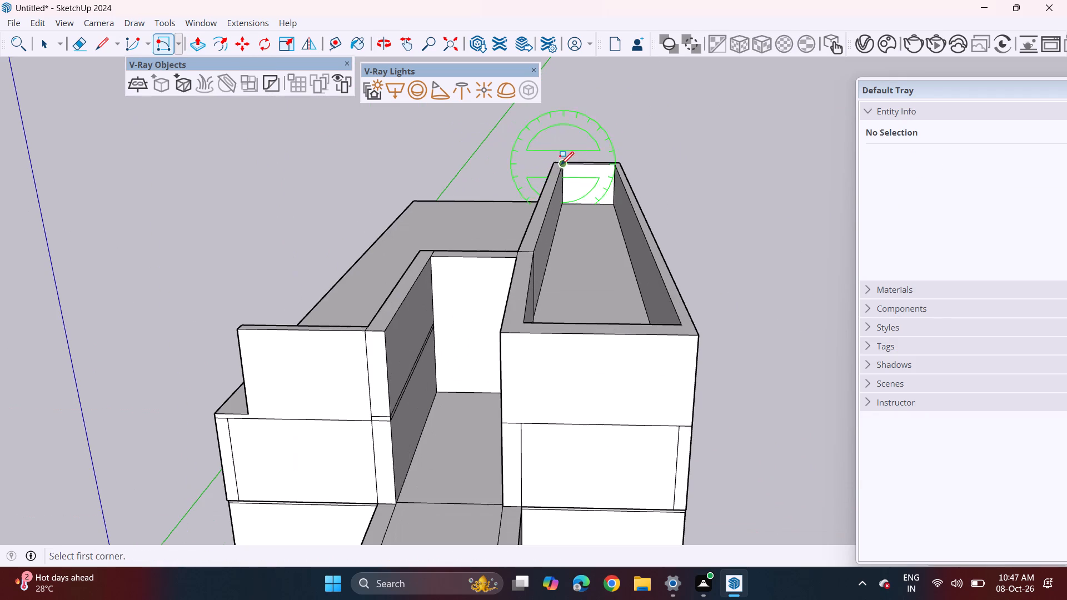
click(523, 250)
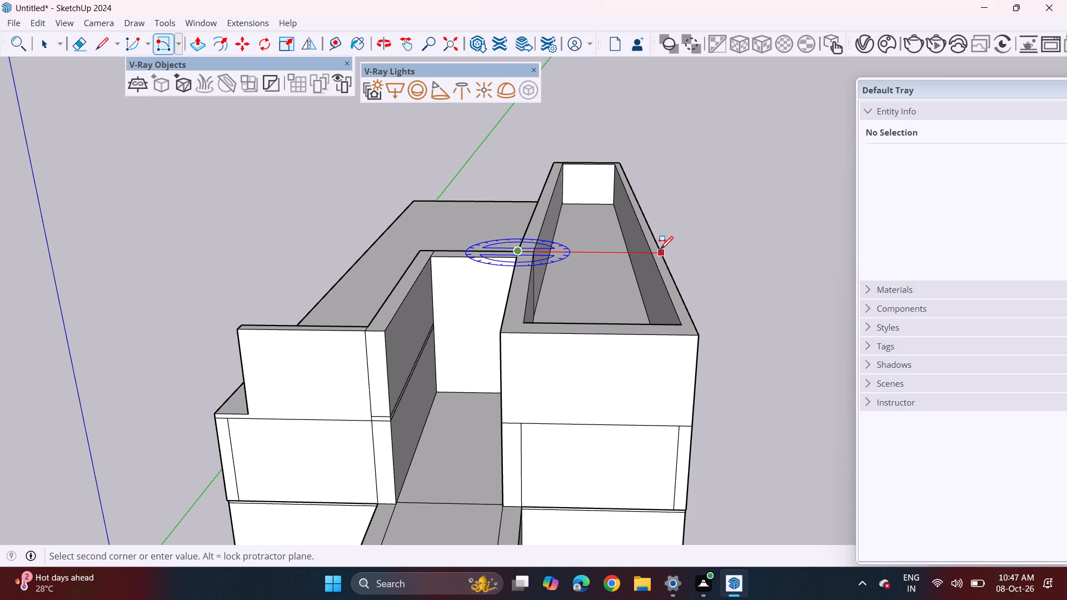
key(Escape)
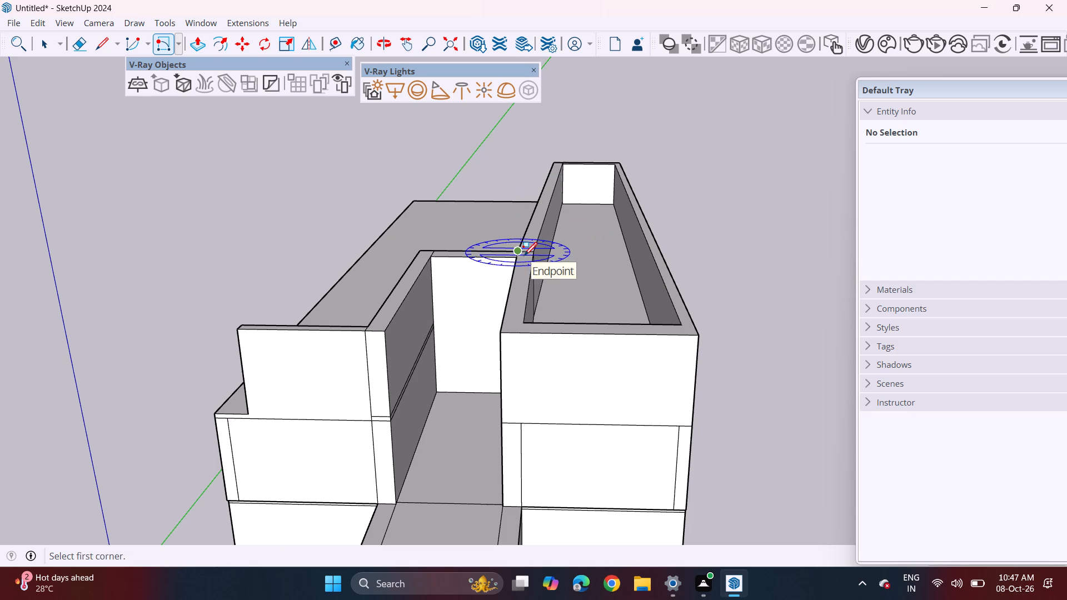
click(499, 331)
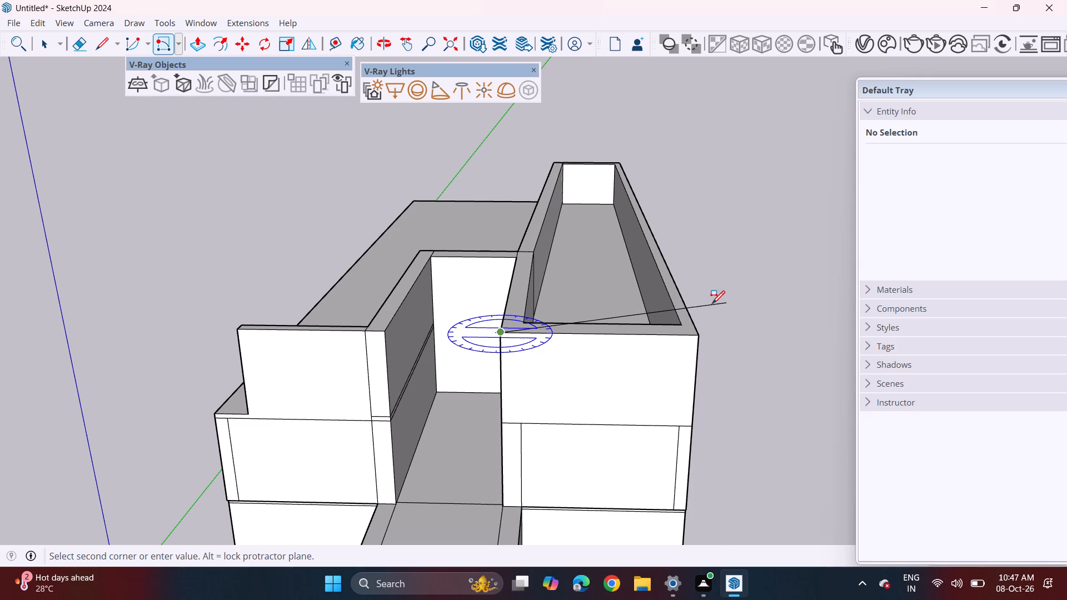
scroll(565, 343, down, 1)
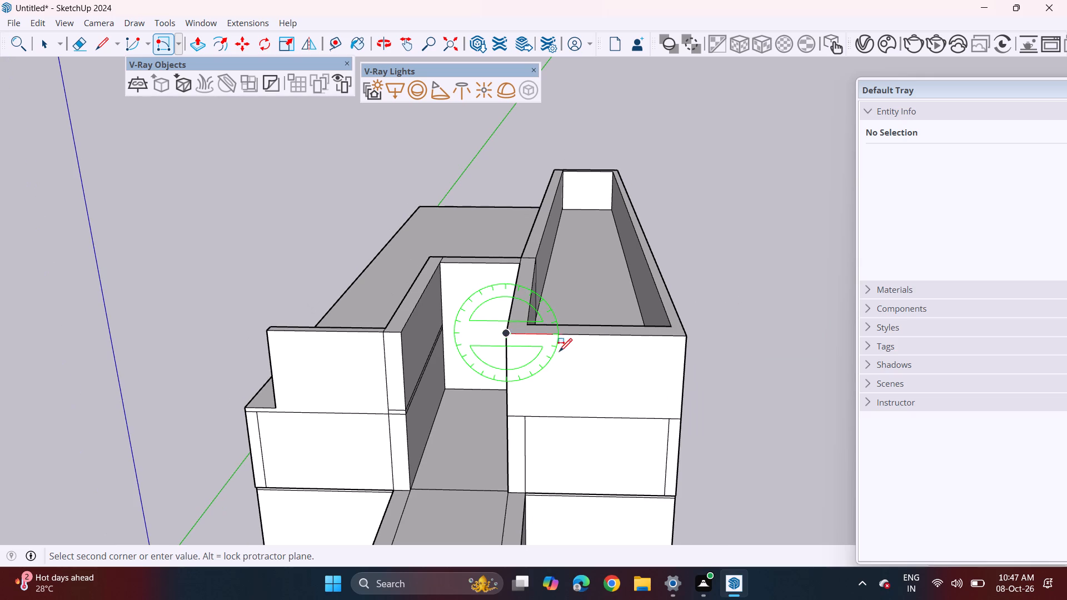
middle_drag(550, 374, 560, 273)
shift+middle_drag(566, 358, 526, 259)
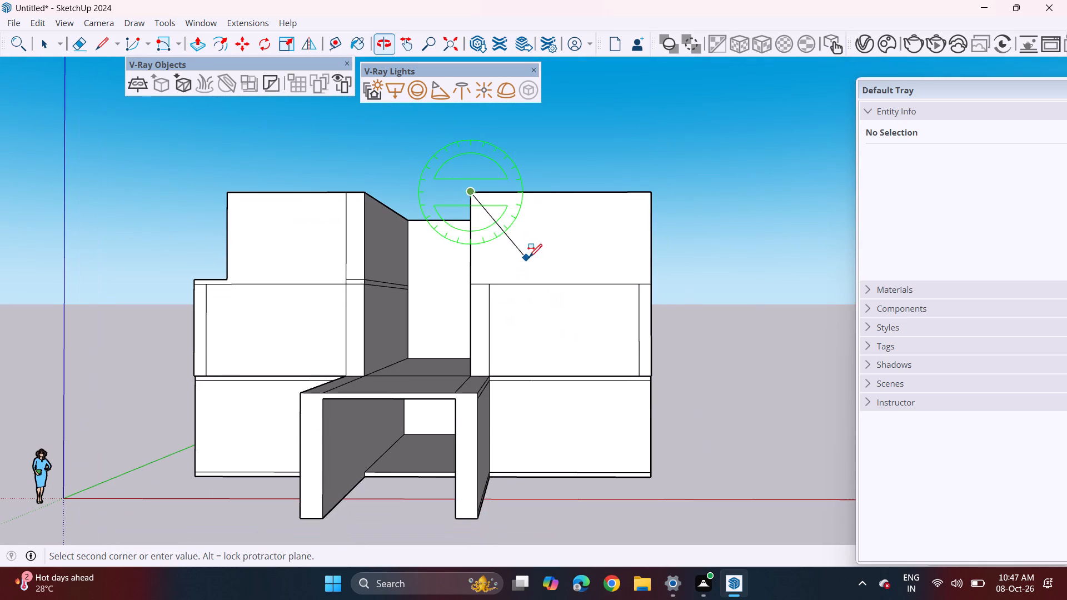
middle_drag(641, 184, 526, 297)
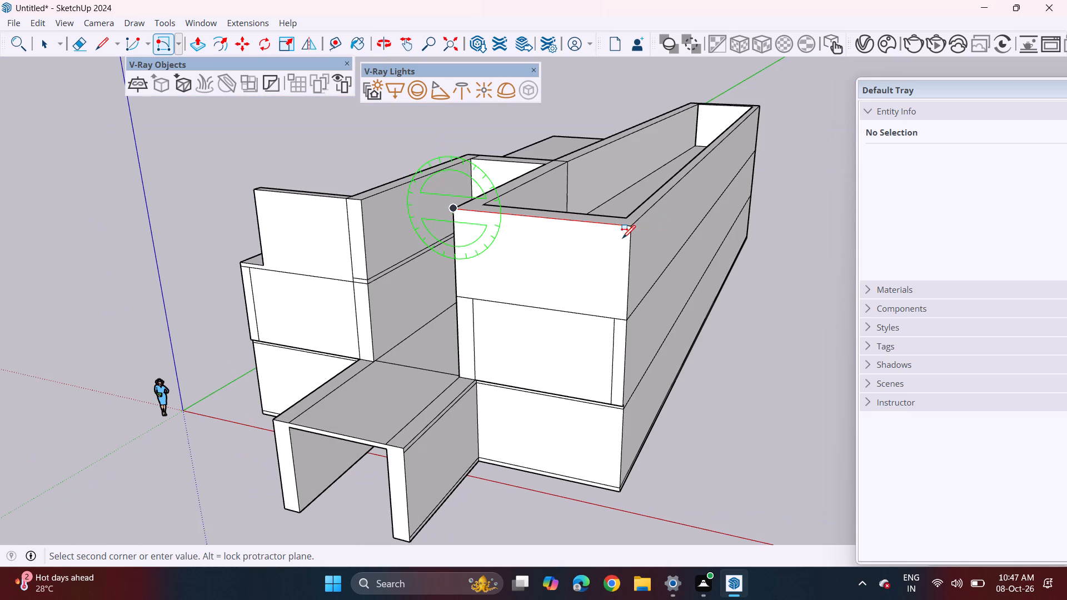
click(630, 227)
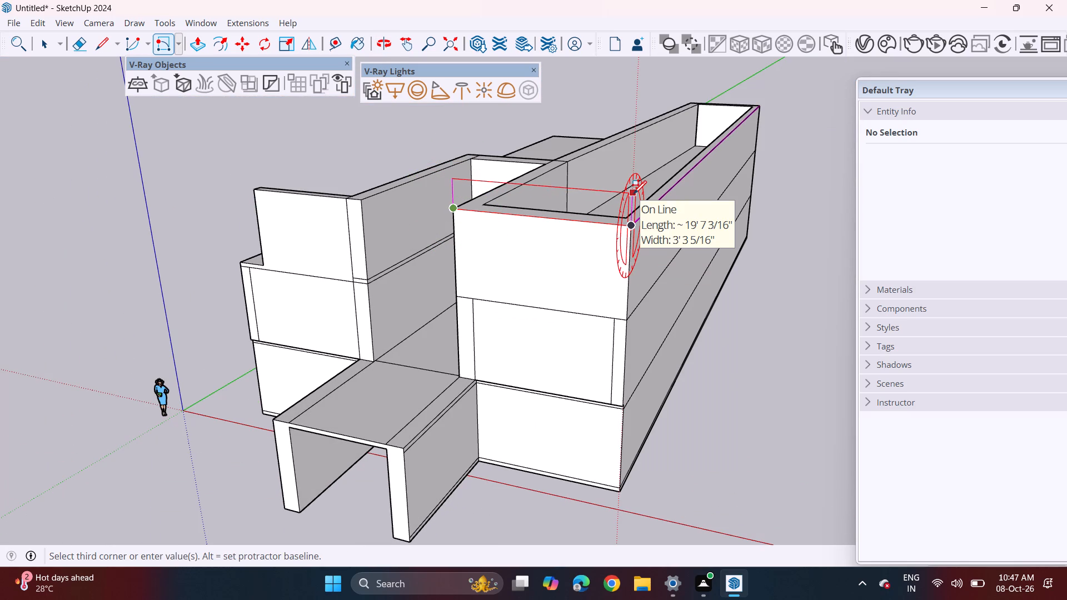
key(6)
key(Return)
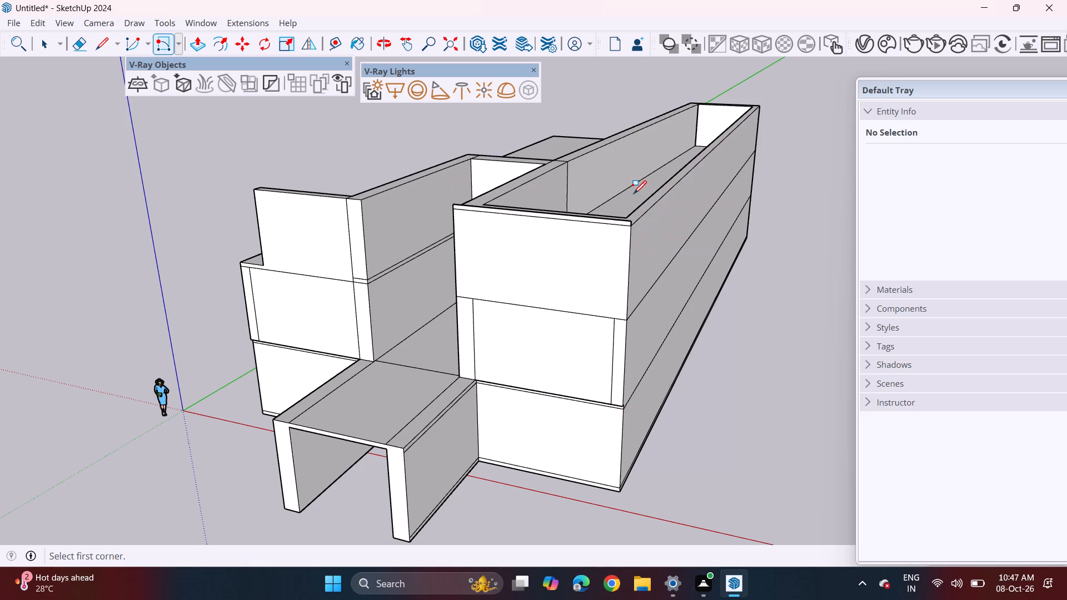
Push/Pull the 6-inch-high rectangle back to the building's rear edge, forming a roof slab over the enclosed top-floor volume.
middle_drag(715, 220, 213, 282)
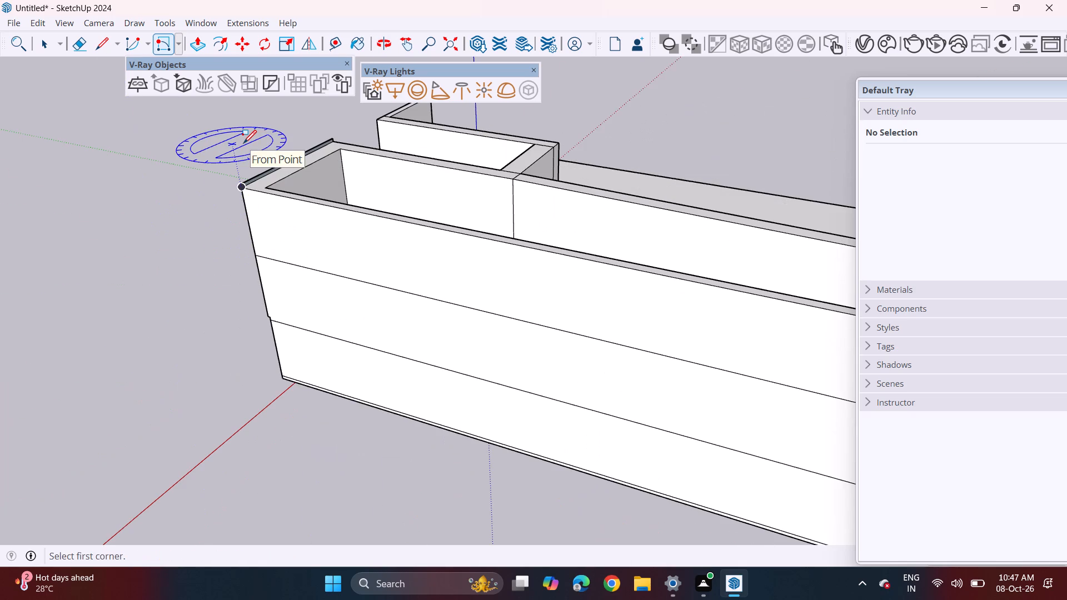
click(194, 37)
scroll(285, 191, up, 3)
click(246, 174)
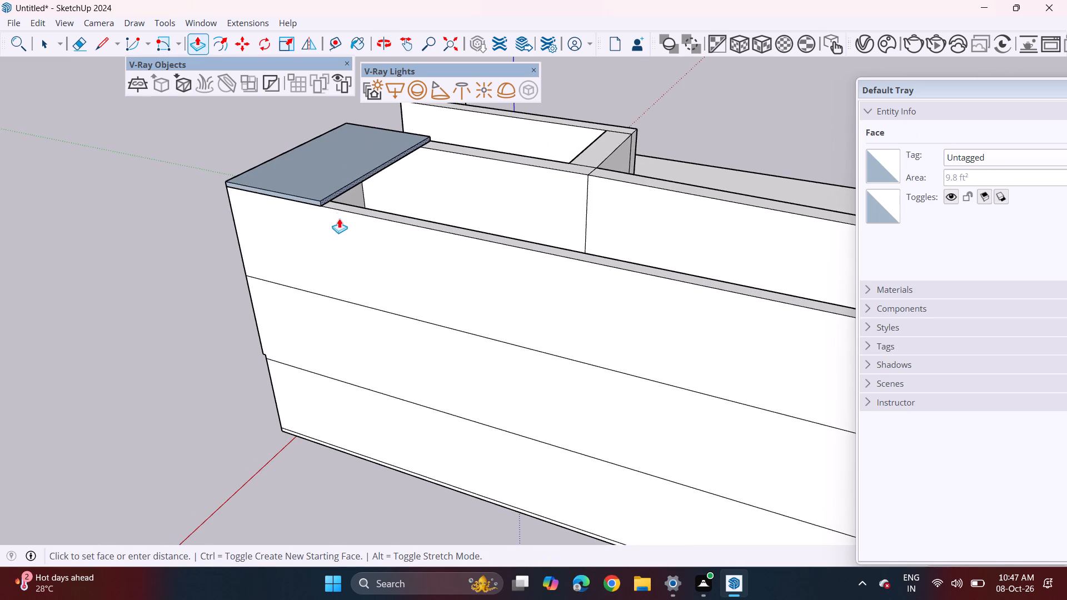
scroll(676, 298, down, 7)
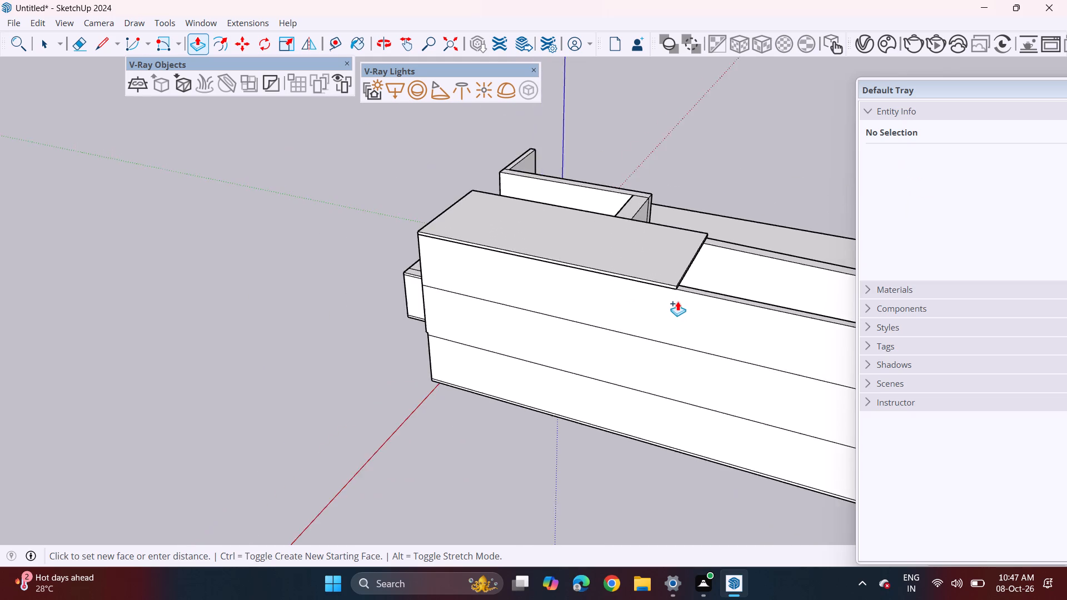
middle_drag(679, 301, 309, 212)
scroll(311, 214, up, 1)
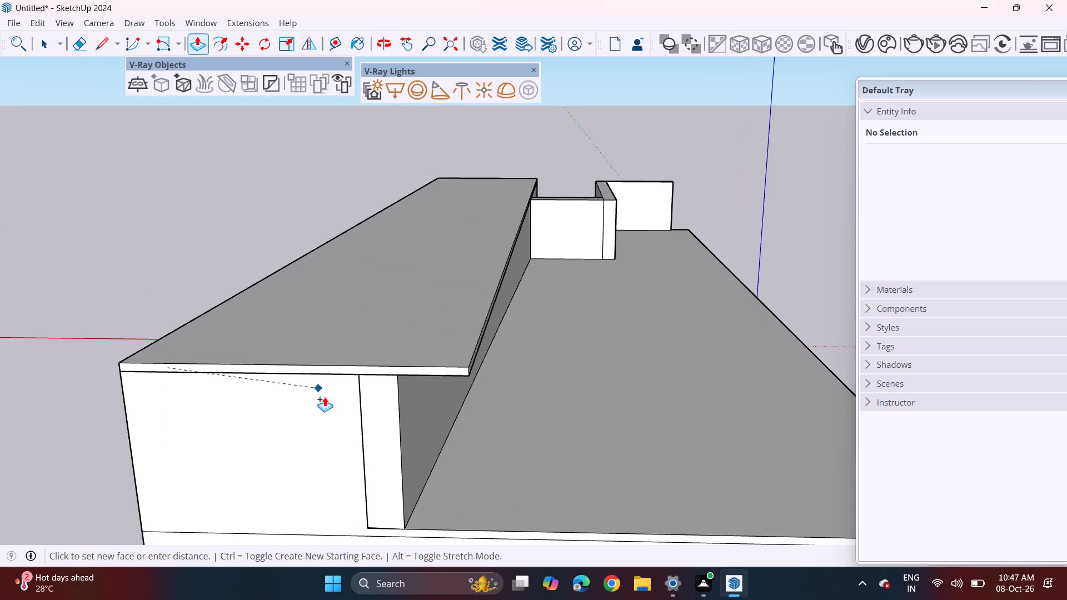
click(332, 398)
click(423, 442)
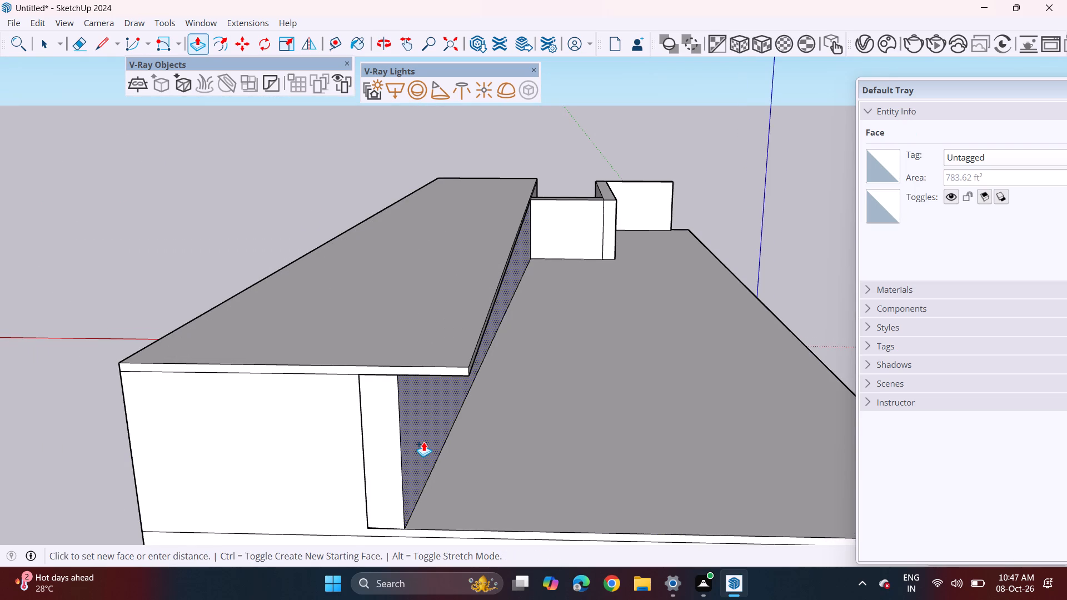
key(Escape)
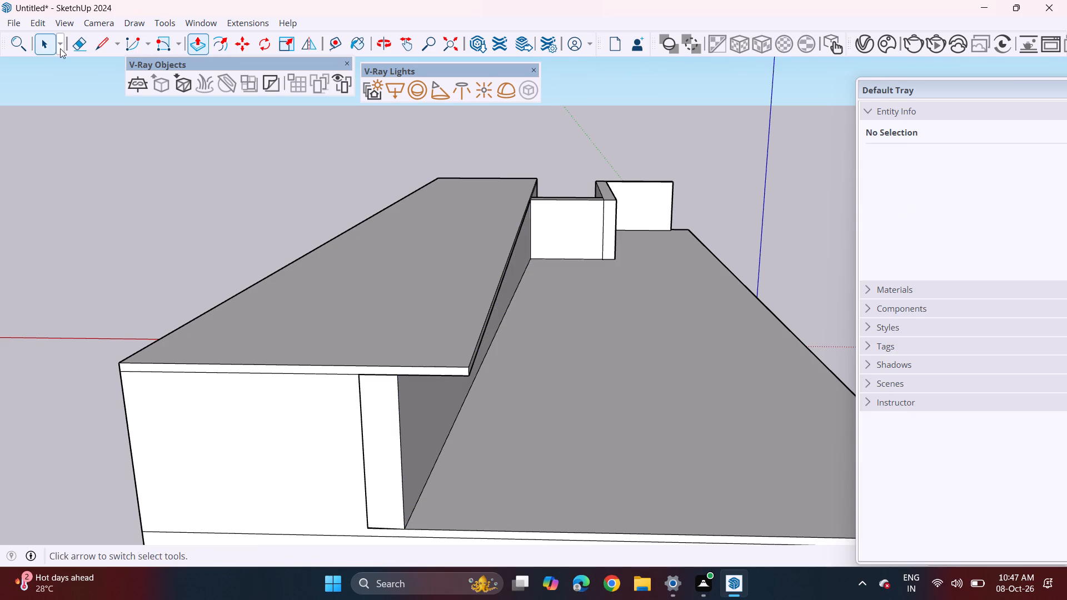
Erase the bottom edge of the long top-floor wall where it meets the open roof.
click(79, 53)
click(521, 276)
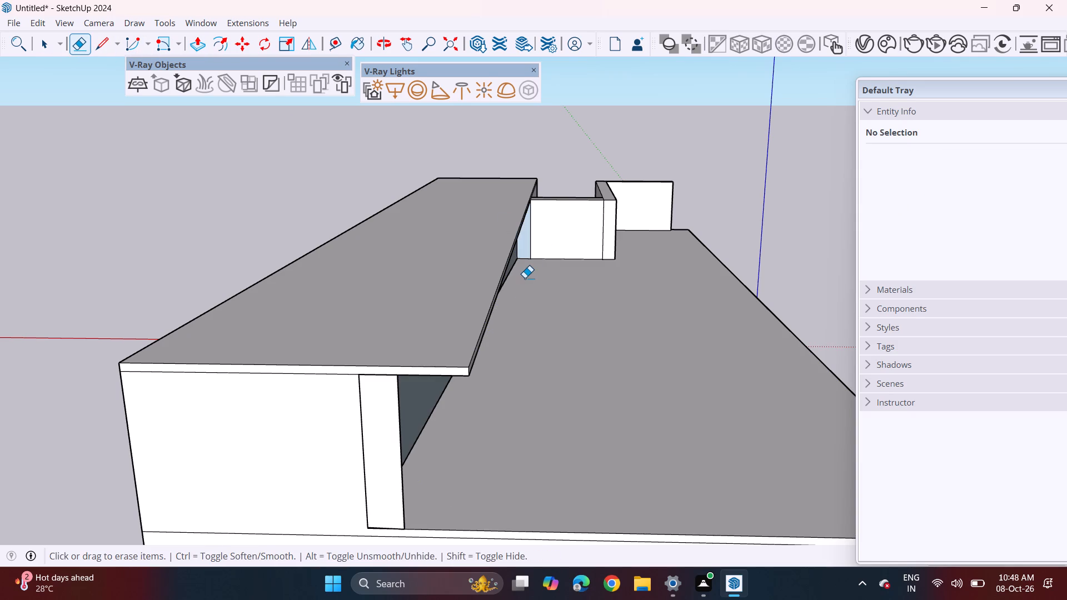
Draw a line on the open roof from the low inner wall's base corner to the rear edge, marking a strip beside the long top-floor wall.
middle_drag(528, 271, 549, 213)
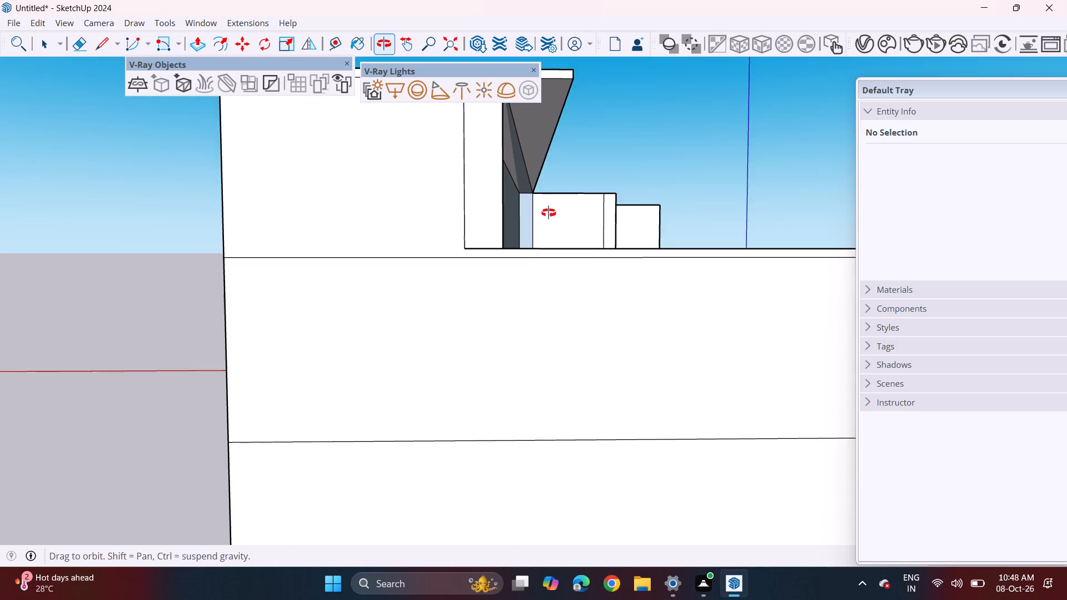
middle_drag(549, 213, 549, 247)
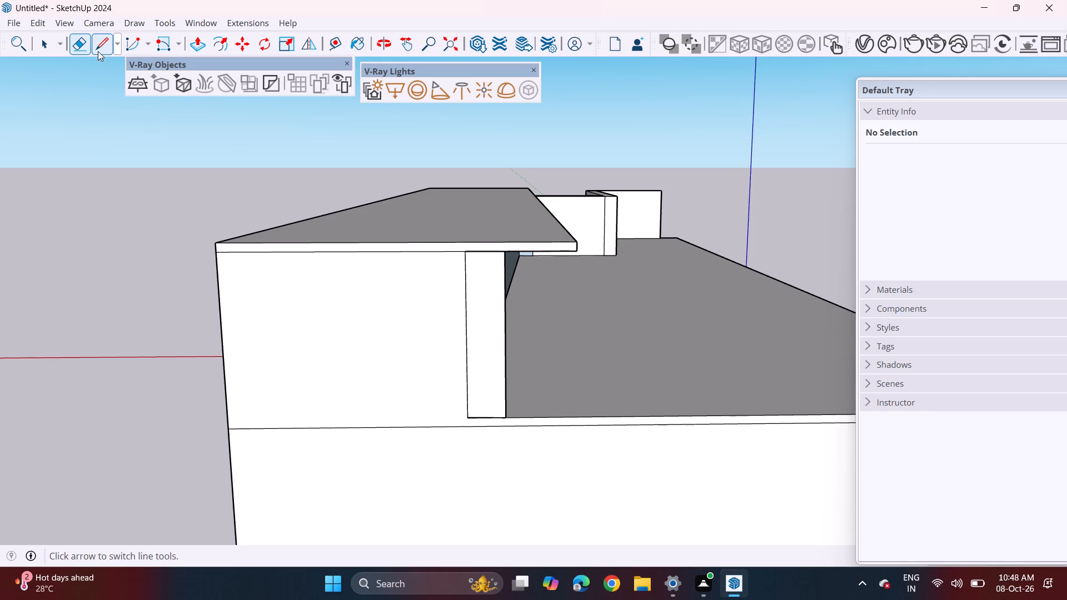
click(98, 51)
middle_drag(536, 270, 478, 273)
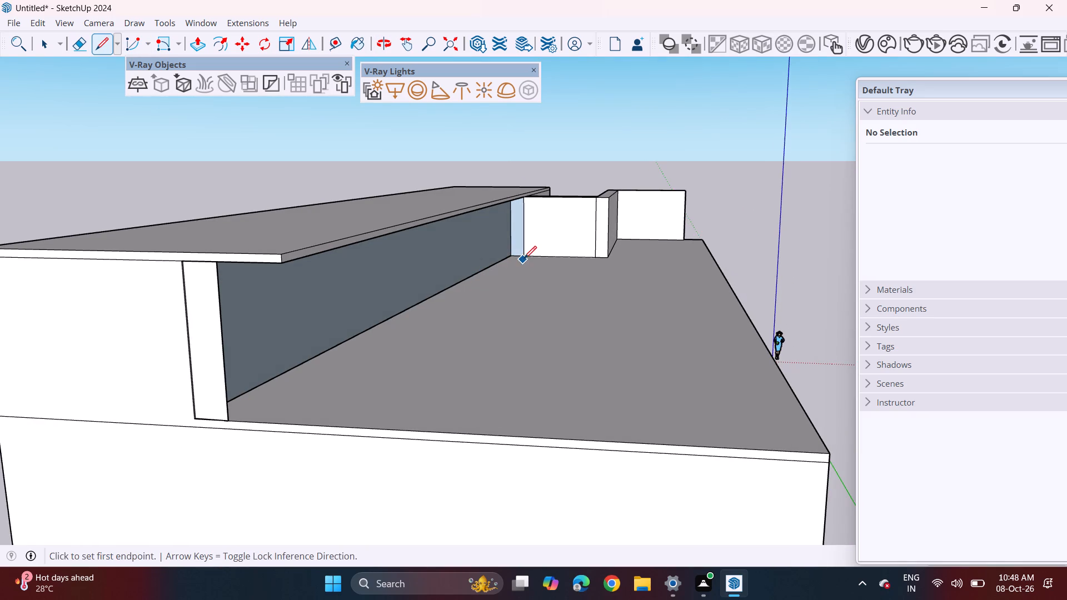
click(524, 258)
click(288, 422)
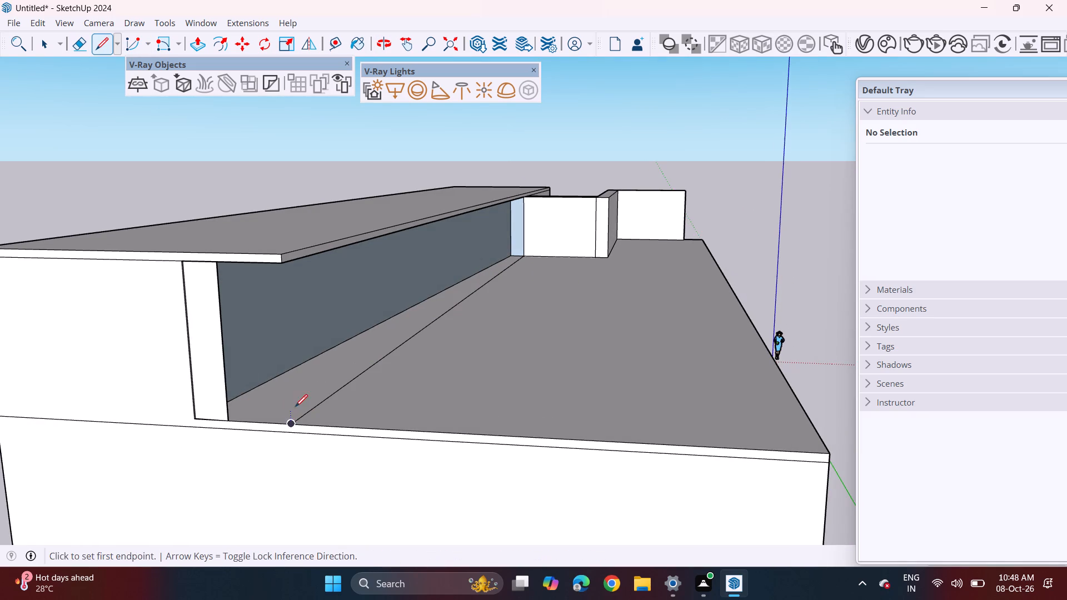
Push/Pull the marked roof strip up to the underside of the roof slab, thickening the long top-floor wall.
middle_drag(261, 349, 376, 308)
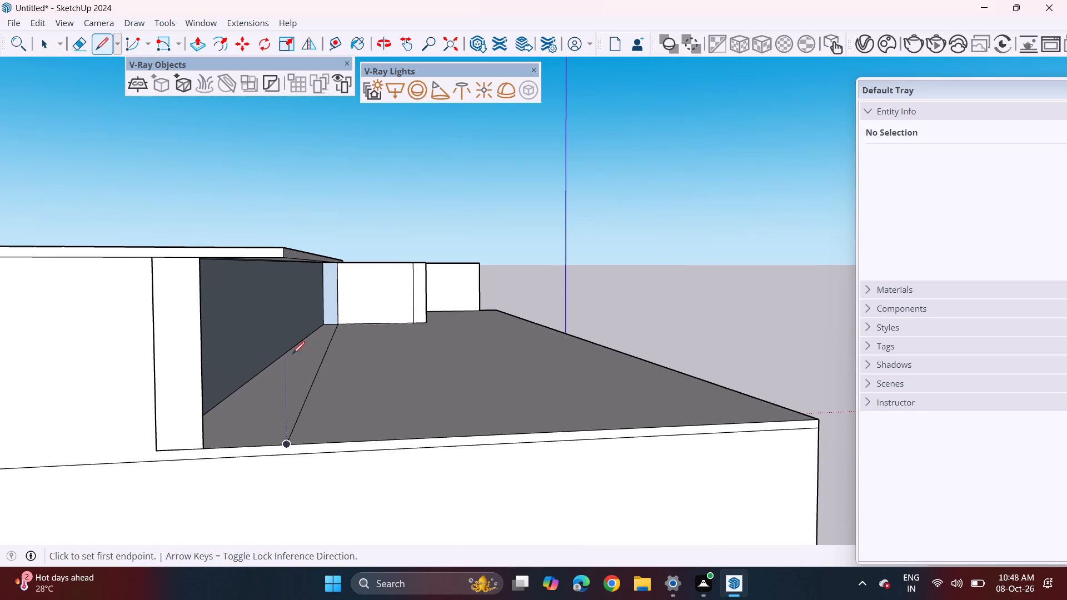
click(195, 53)
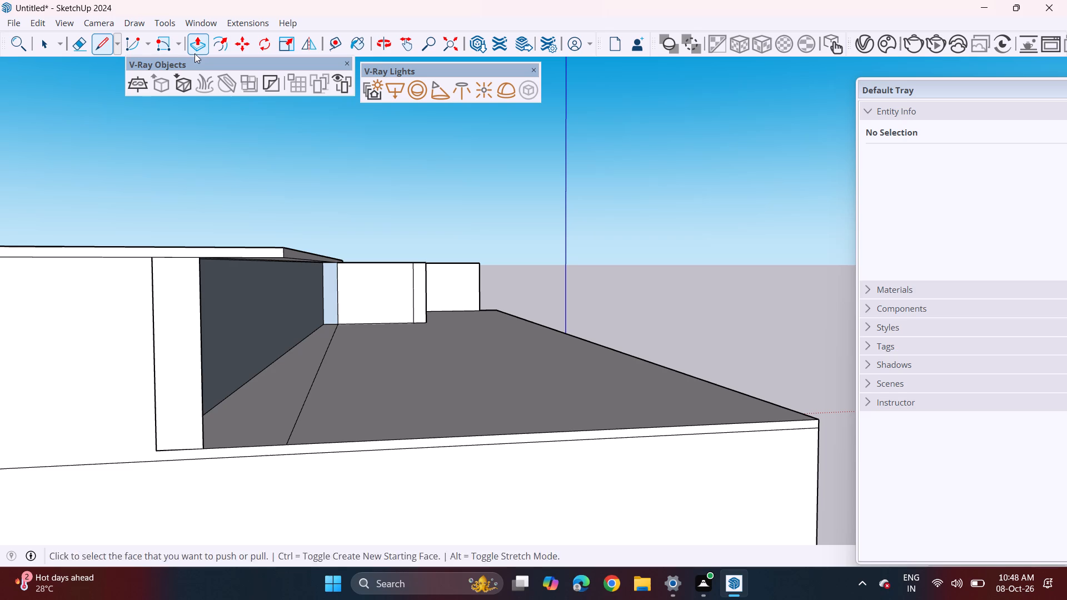
click(250, 323)
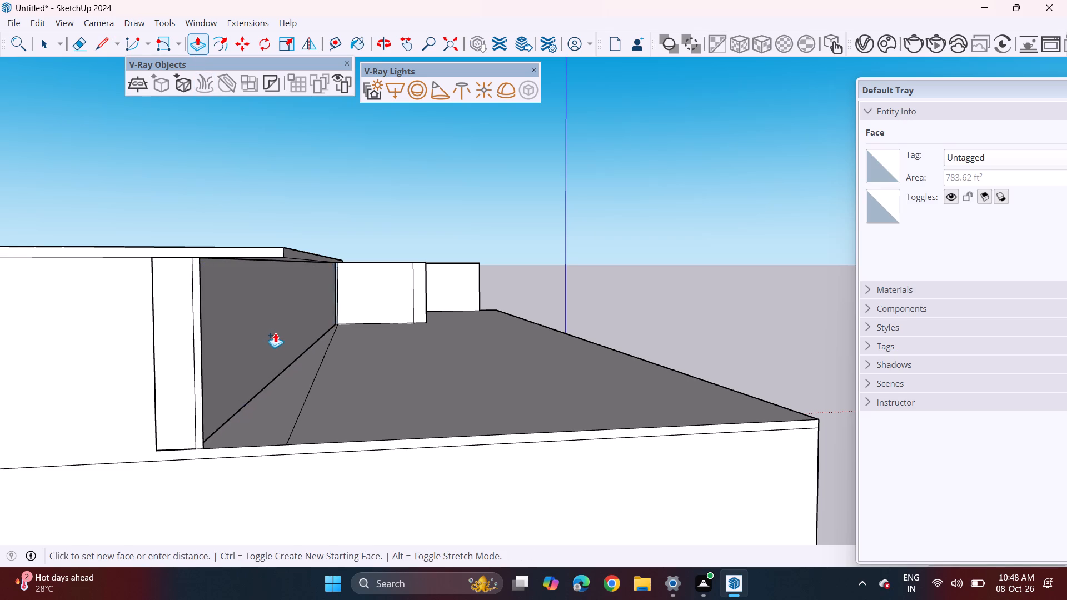
key(Escape)
click(270, 392)
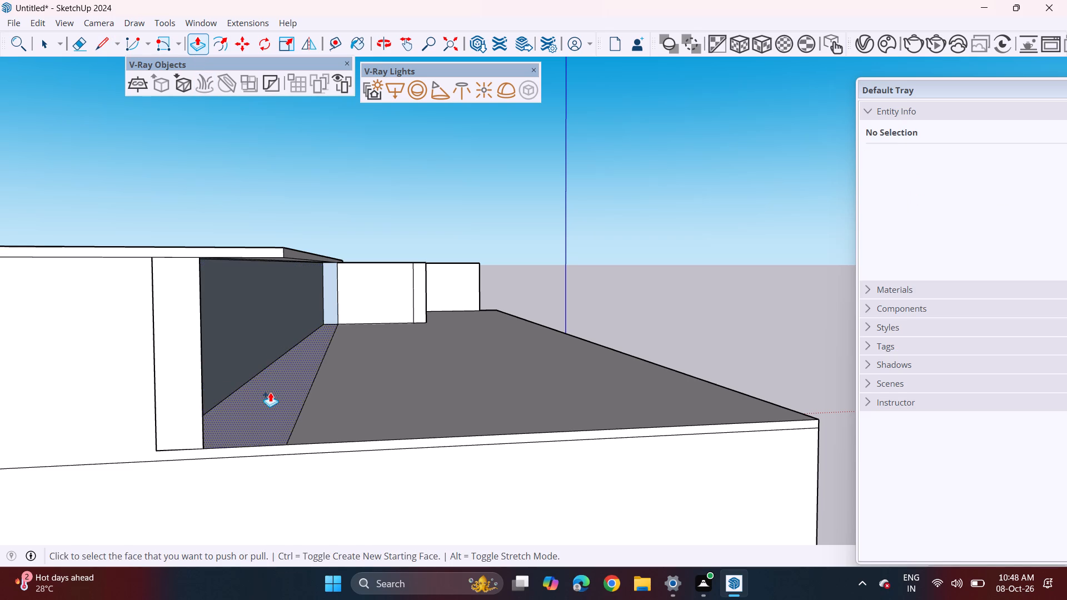
click(246, 256)
Examine the building's side and front massing and the relative heights of its top-floor parts.
middle_drag(142, 328, 468, 356)
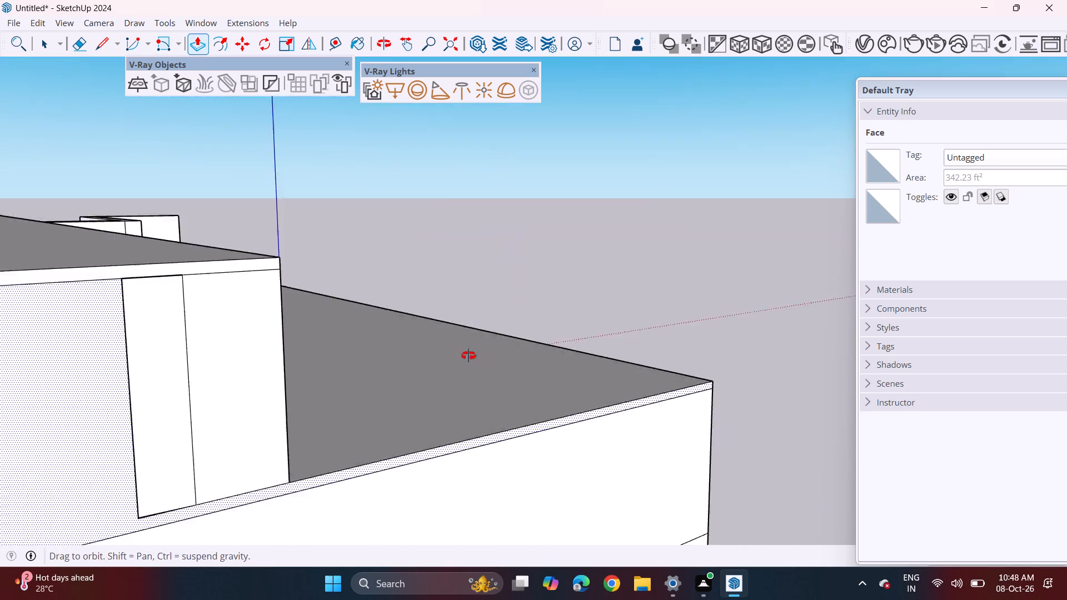
middle_drag(468, 356, 745, 229)
scroll(467, 317, down, 20)
scroll(467, 317, down, 8)
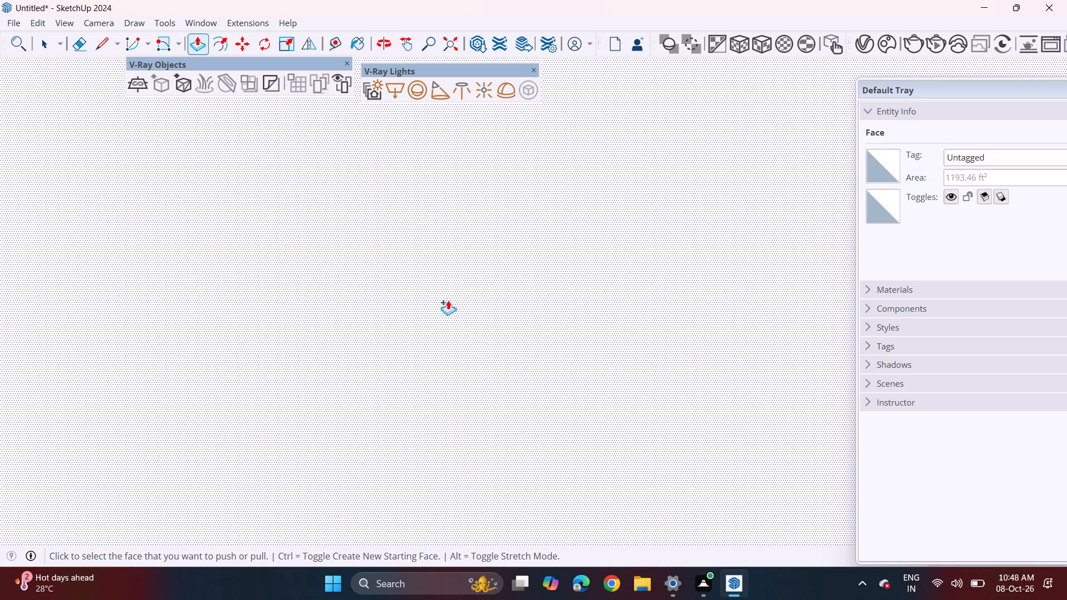
scroll(448, 300, down, 20)
scroll(448, 300, down, 20)
scroll(448, 300, down, 6)
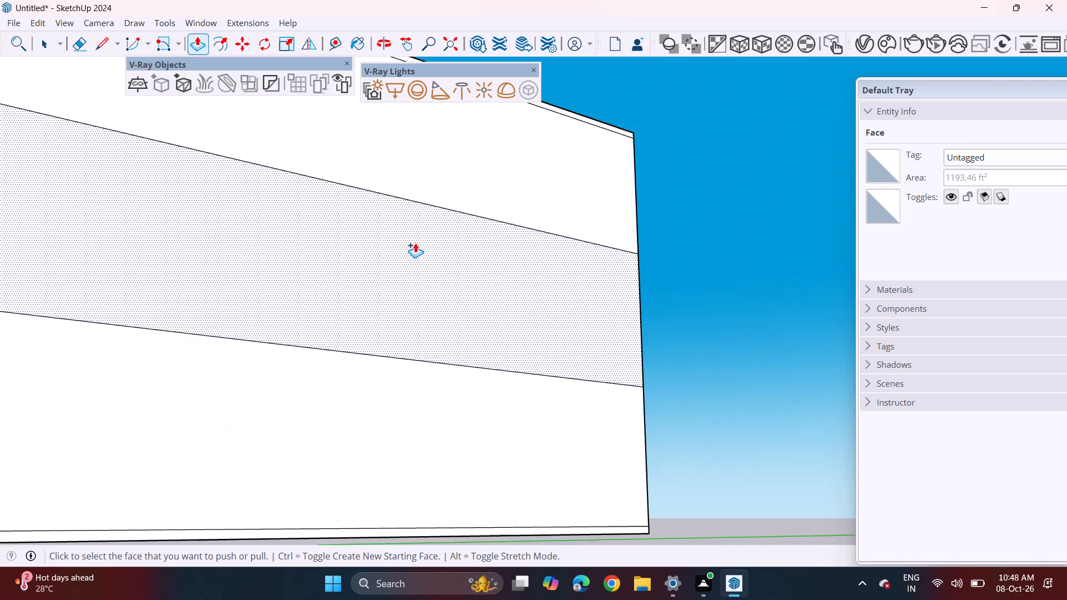
scroll(415, 243, down, 11)
scroll(148, 217, up, 2)
middle_drag(149, 217, 454, 272)
scroll(437, 243, down, 6)
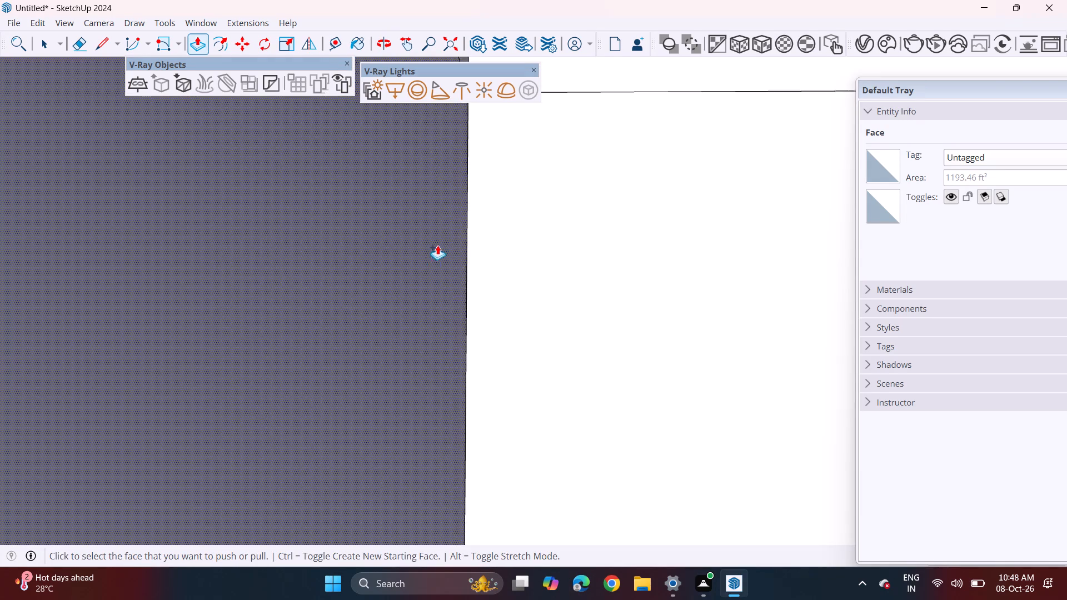
scroll(437, 245, down, 20)
scroll(437, 245, down, 20)
scroll(437, 245, down, 5)
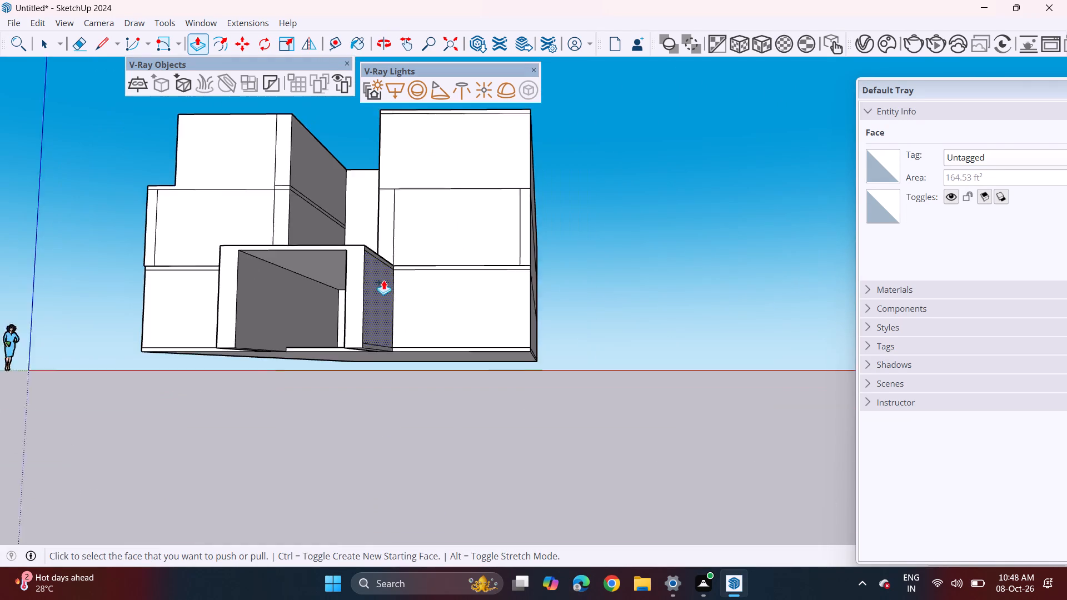
middle_drag(260, 339, 433, 360)
middle_drag(432, 334, 458, 348)
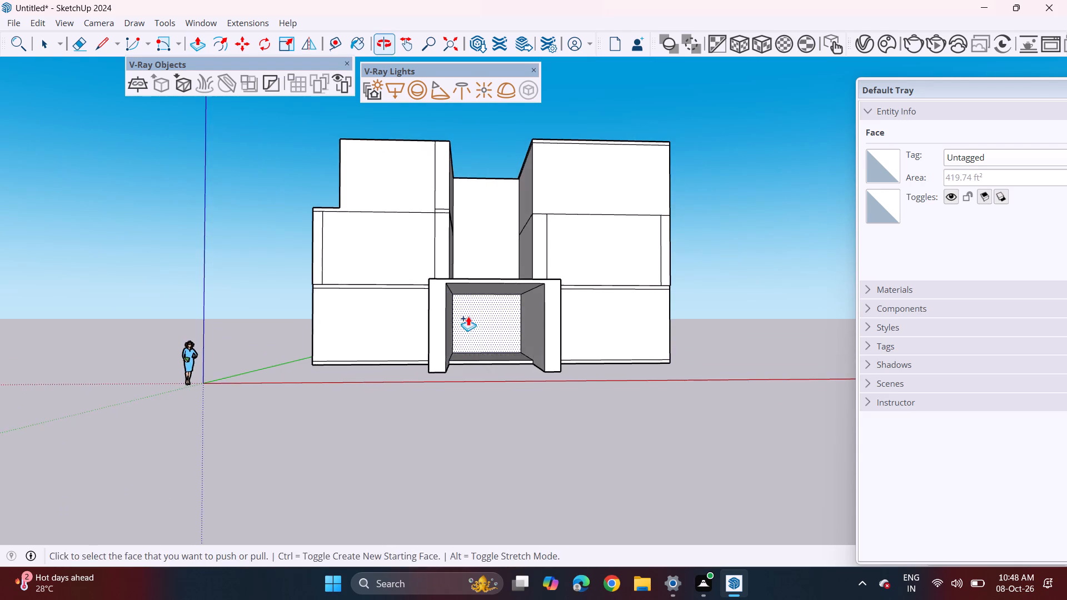
shift+middle_drag(467, 300, 442, 341)
middle_drag(428, 327, 463, 317)
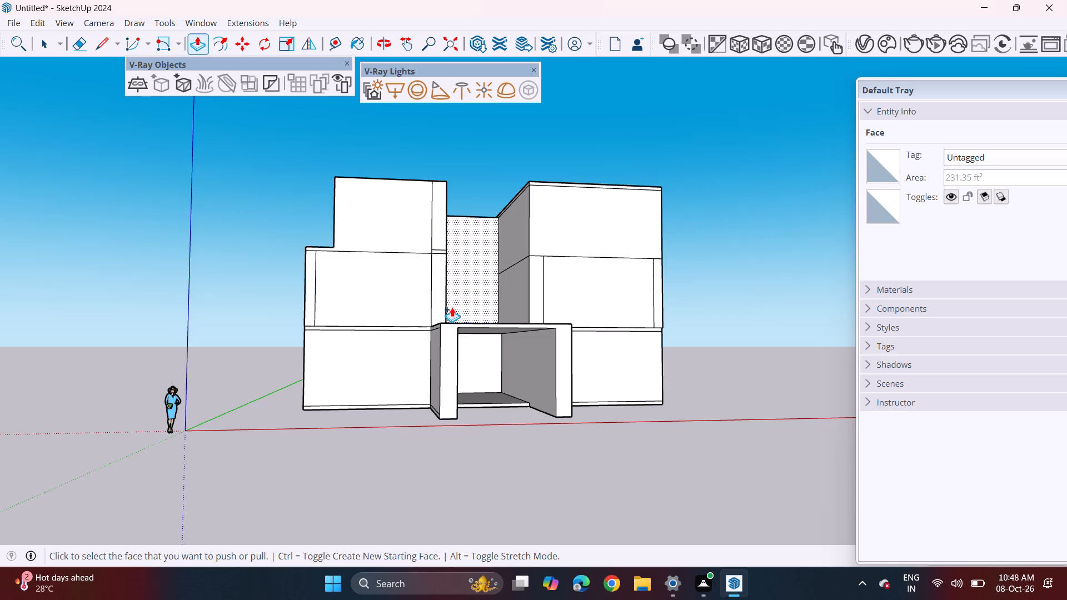
Push/Pull the tops of the recess's side and back walls and the adjoining thin front wall upward by the same freehand height.
middle_drag(353, 309, 331, 318)
middle_drag(390, 188, 383, 244)
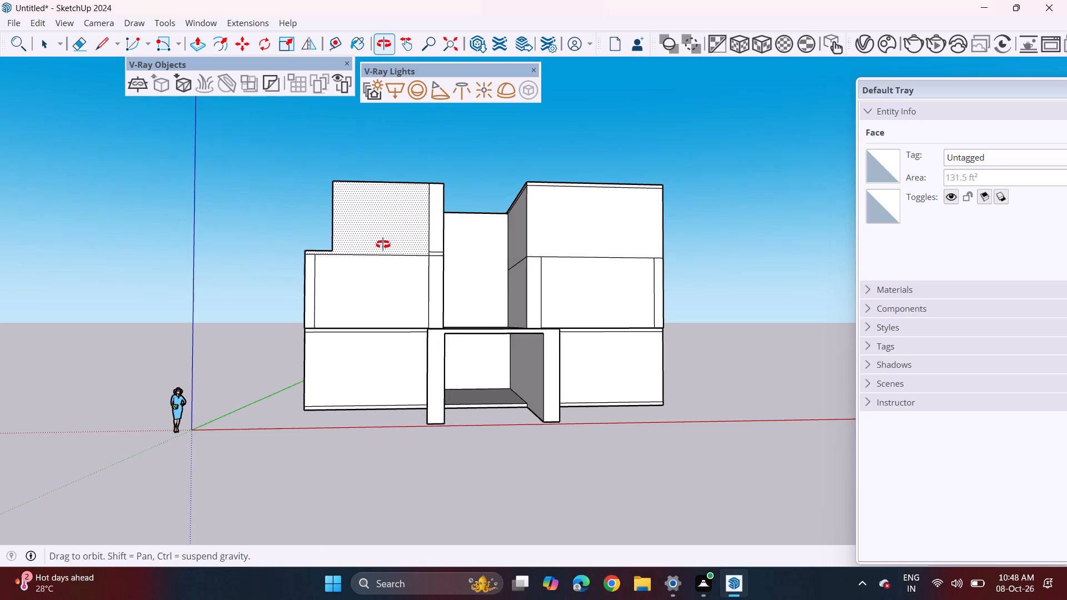
middle_drag(383, 244, 374, 342)
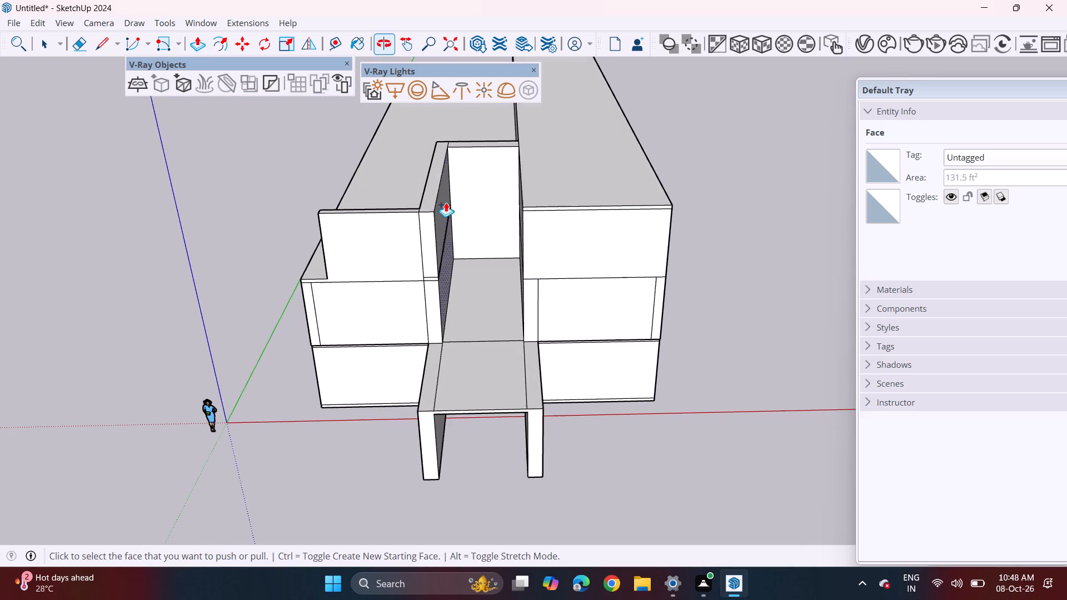
click(430, 197)
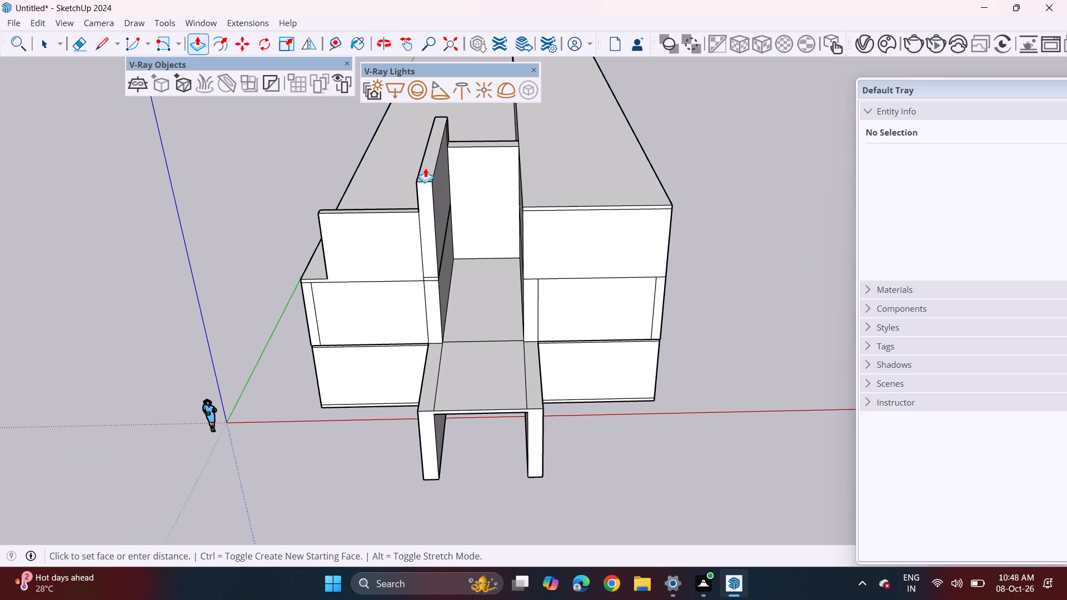
click(425, 168)
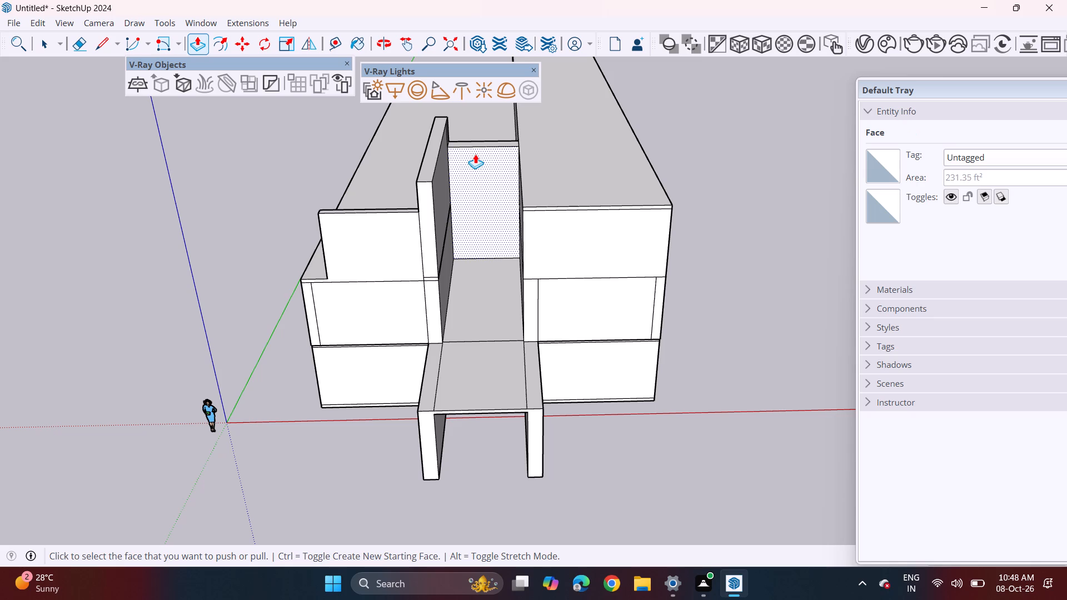
double_click(481, 142)
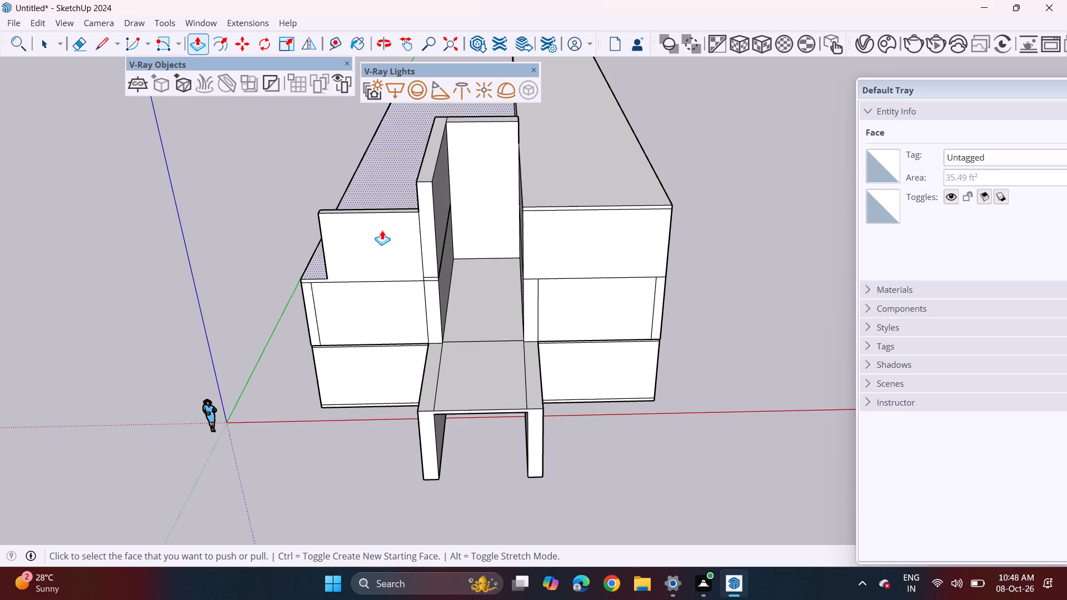
click(392, 212)
click(392, 212)
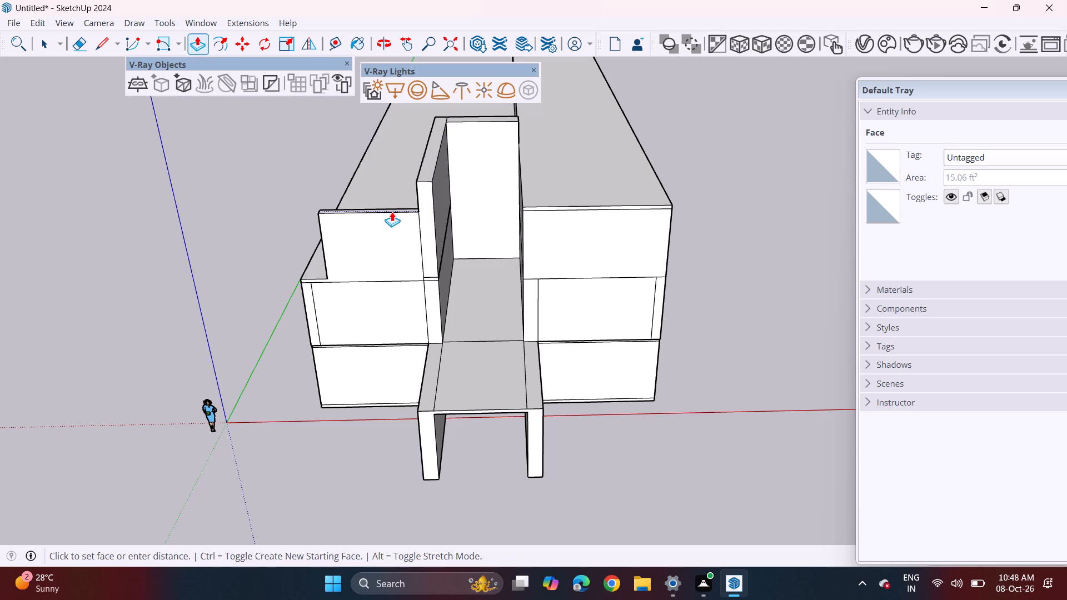
click(418, 176)
scroll(511, 239, down, 2)
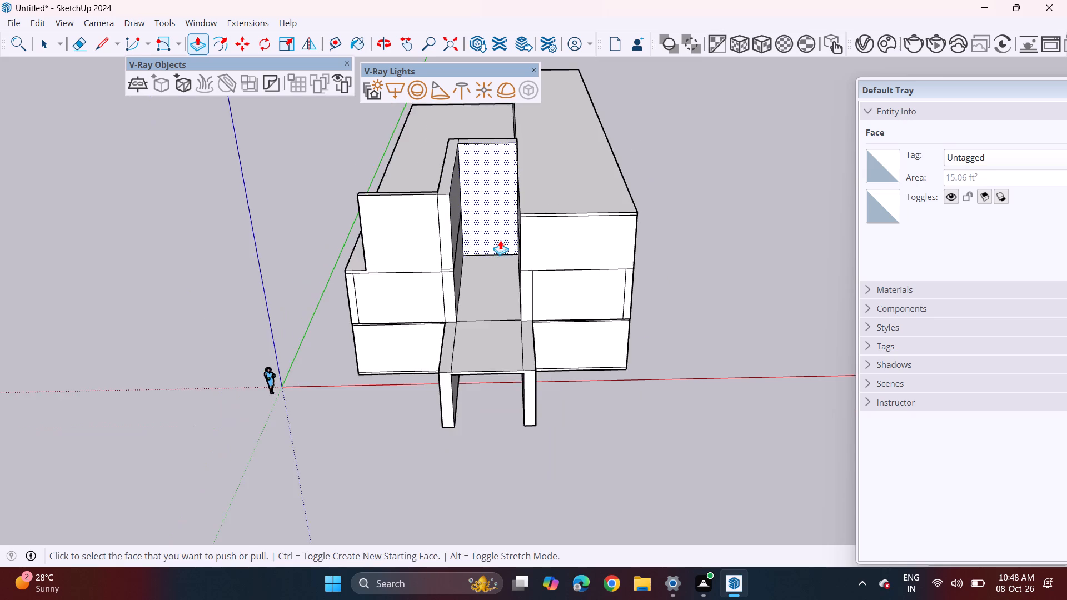
Push/Pull the roof slab's top face over the enclosed top-floor volume upward so it stands higher than the neighbouring walls.
middle_drag(505, 239, 510, 133)
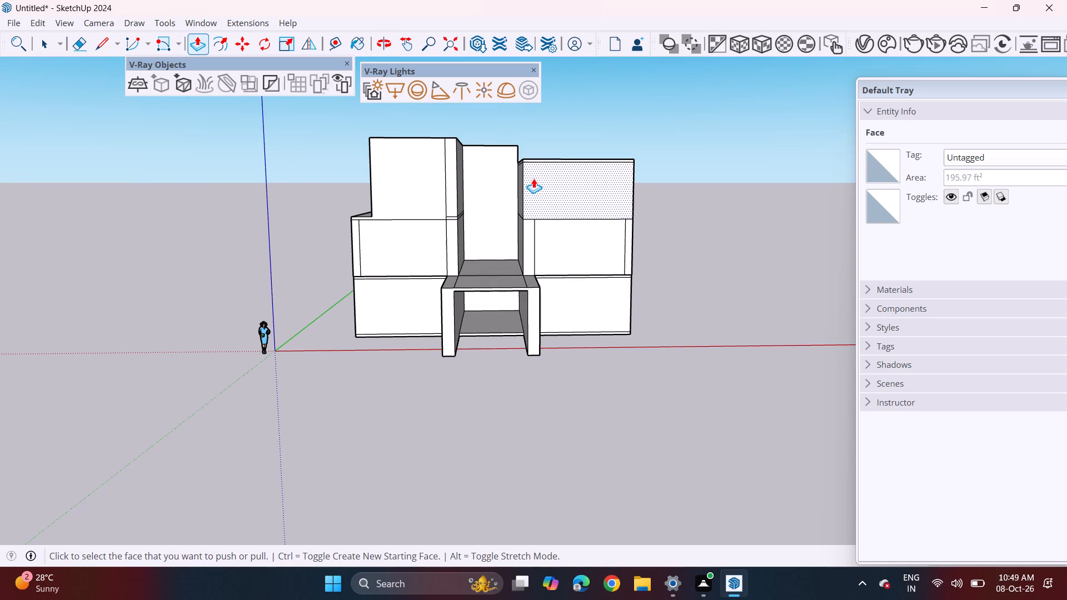
middle_drag(543, 152, 545, 217)
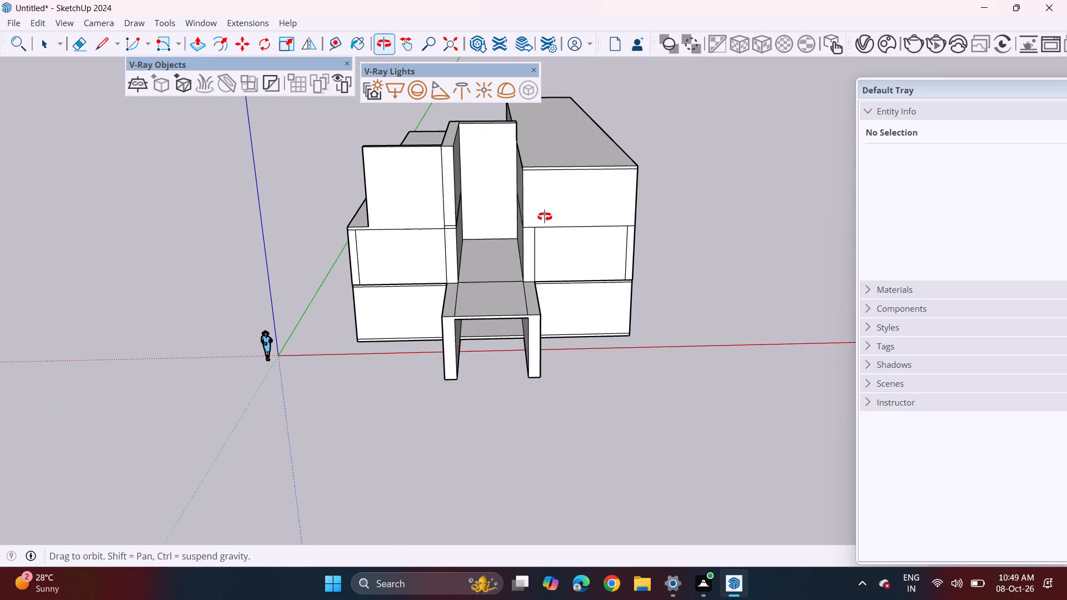
middle_drag(545, 217, 544, 217)
click(545, 151)
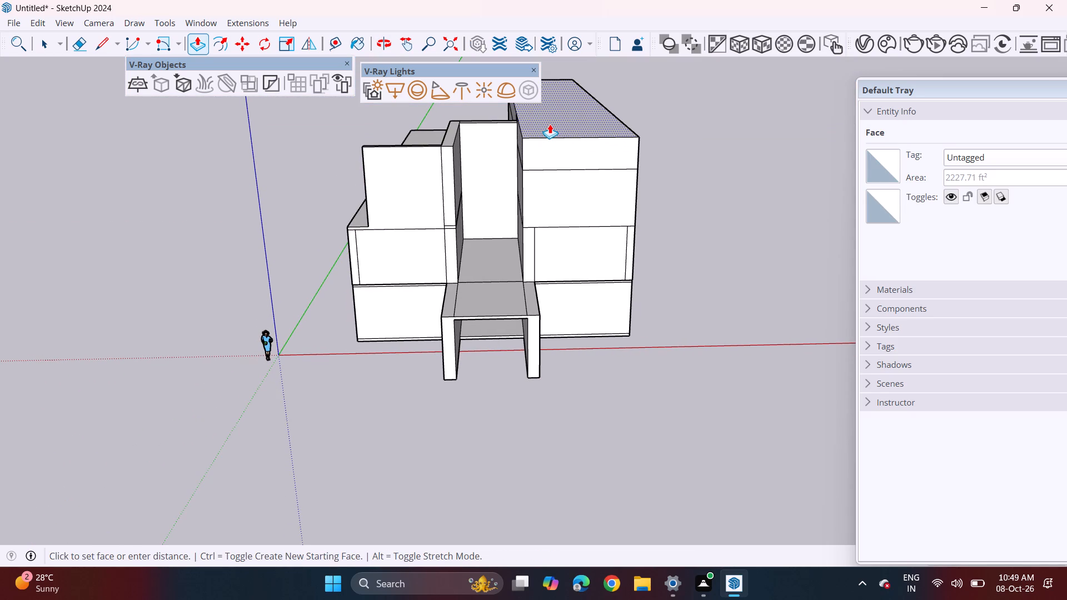
click(550, 124)
Push/Pull the recess's side wall top up to the raised roof's level, and raise the front wall and recess back wall equally.
middle_drag(557, 200, 543, 143)
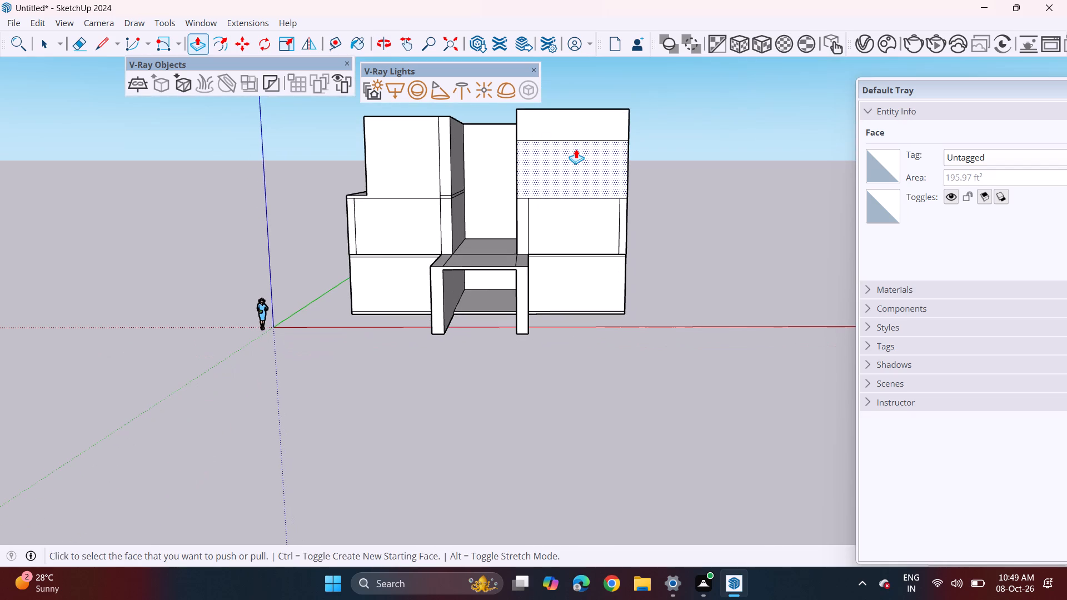
middle_drag(467, 172, 470, 298)
click(440, 192)
click(520, 182)
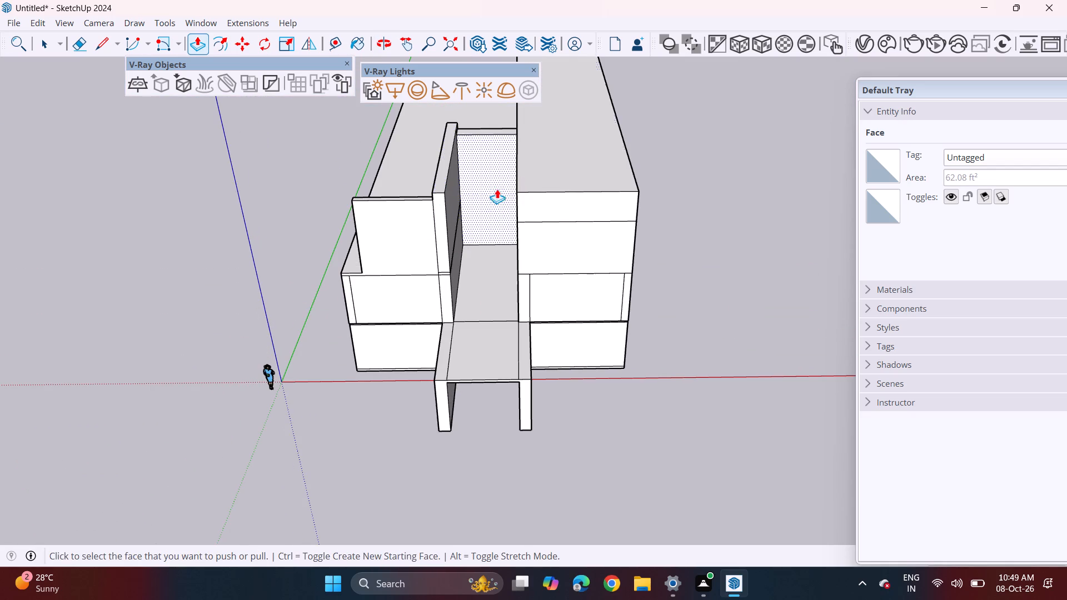
double_click(399, 199)
middle_drag(478, 212, 481, 162)
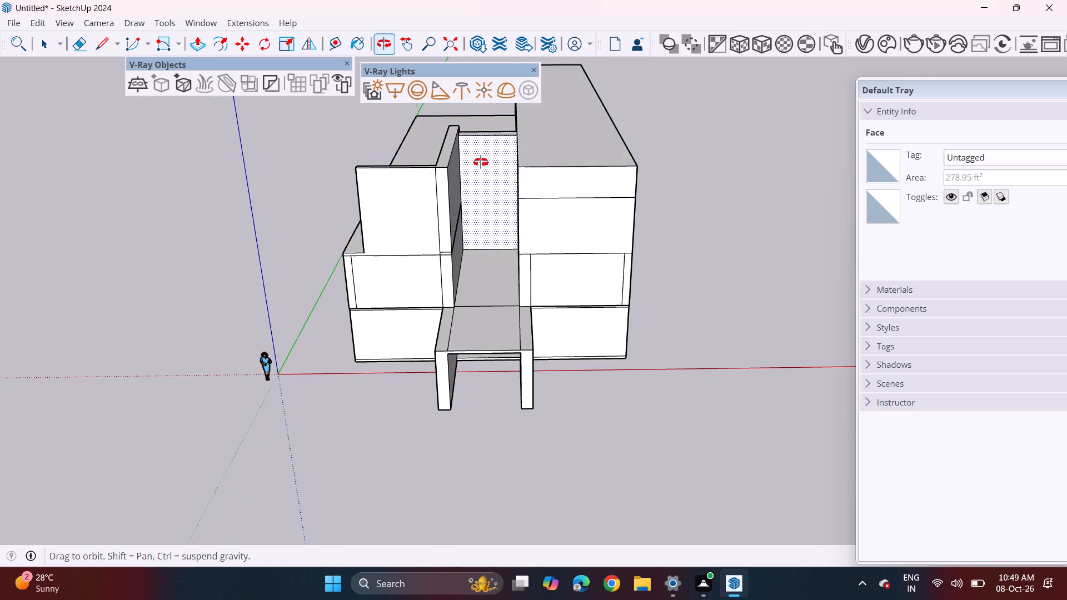
middle_drag(481, 162, 482, 151)
middle_drag(491, 125, 498, 133)
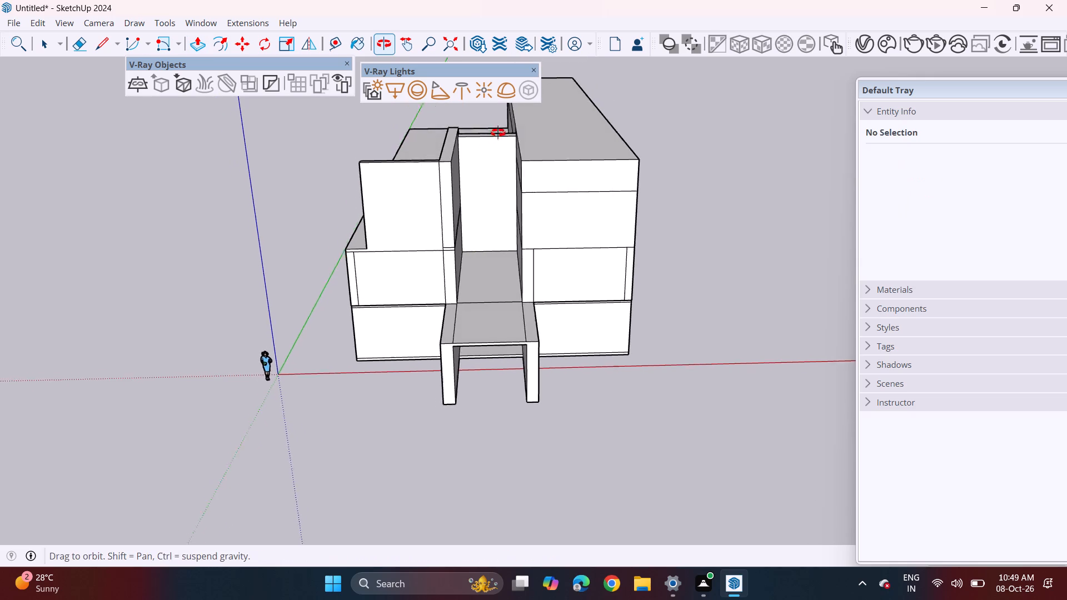
middle_drag(498, 133, 464, 304)
double_click(477, 148)
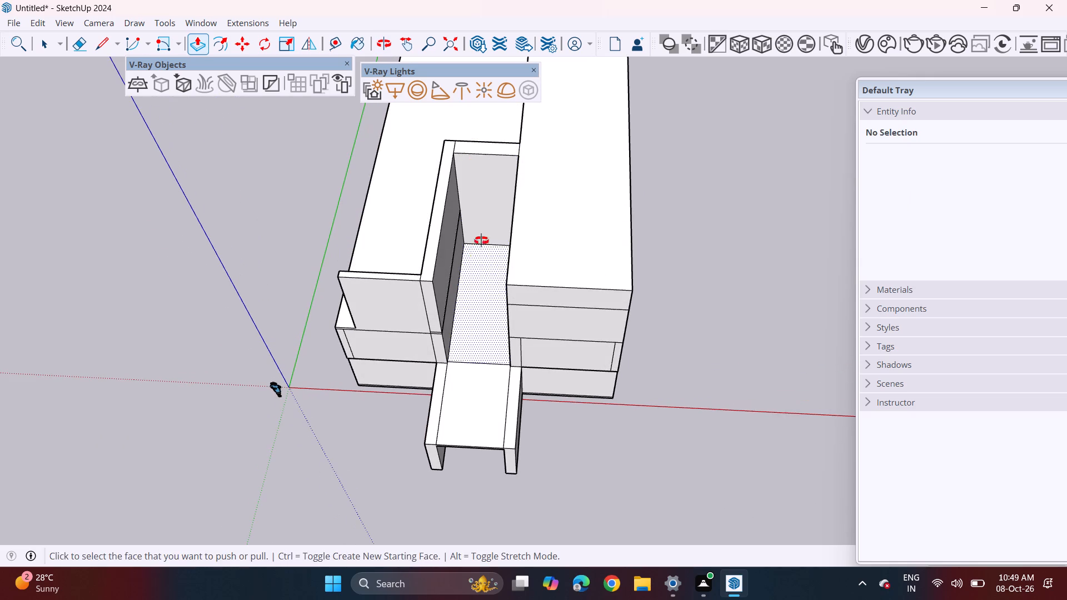
middle_drag(481, 241, 533, 53)
middle_drag(493, 232, 473, 159)
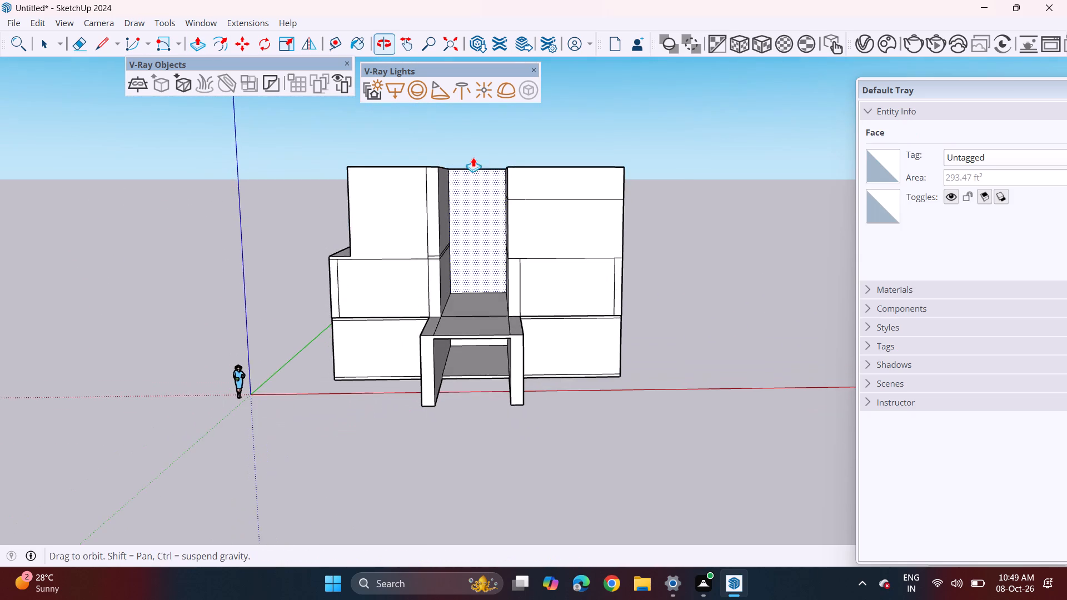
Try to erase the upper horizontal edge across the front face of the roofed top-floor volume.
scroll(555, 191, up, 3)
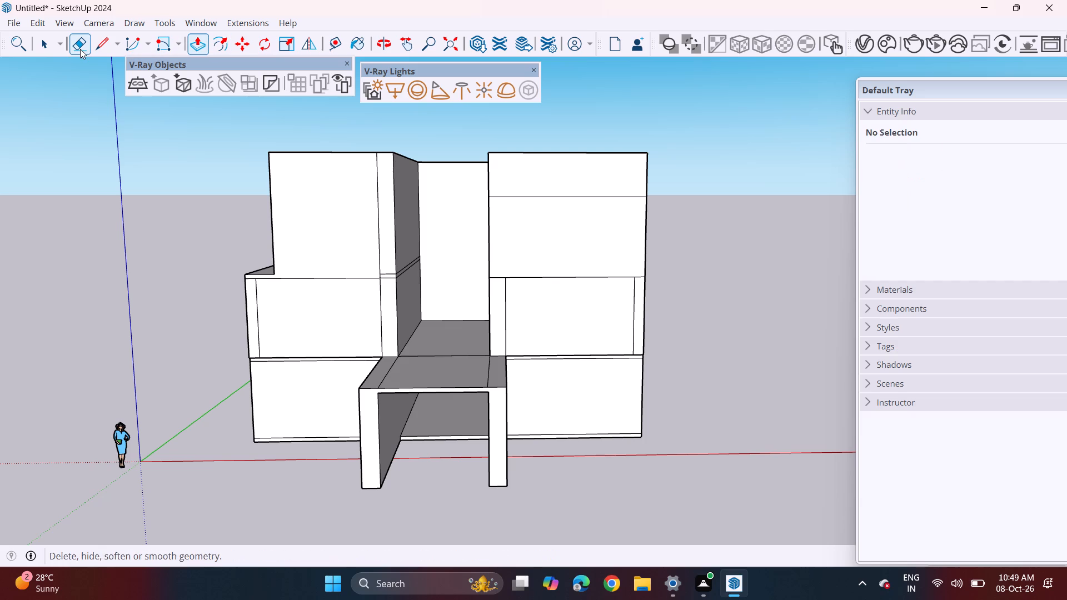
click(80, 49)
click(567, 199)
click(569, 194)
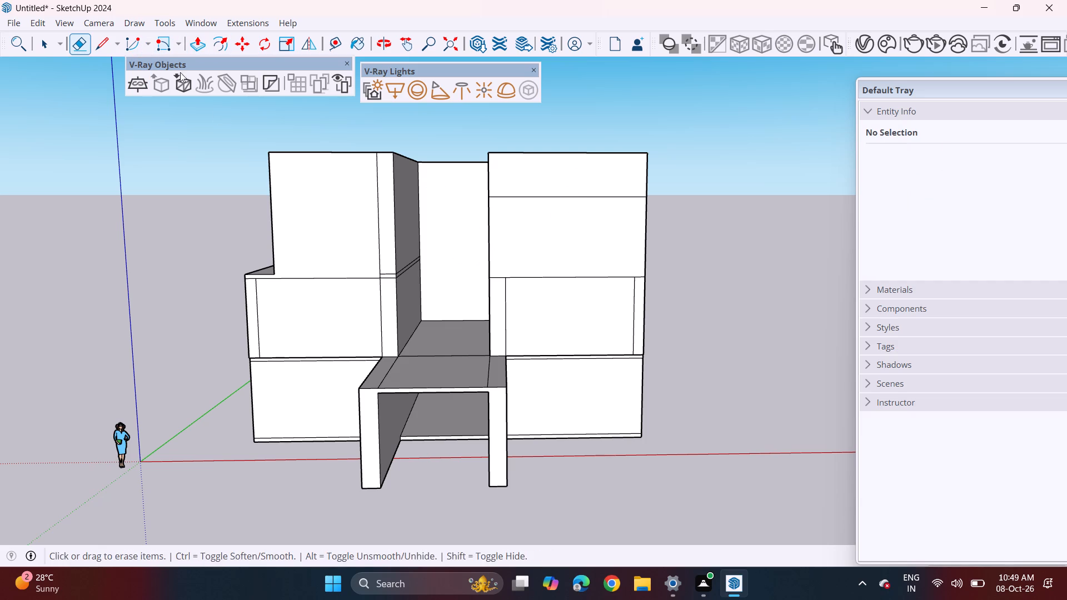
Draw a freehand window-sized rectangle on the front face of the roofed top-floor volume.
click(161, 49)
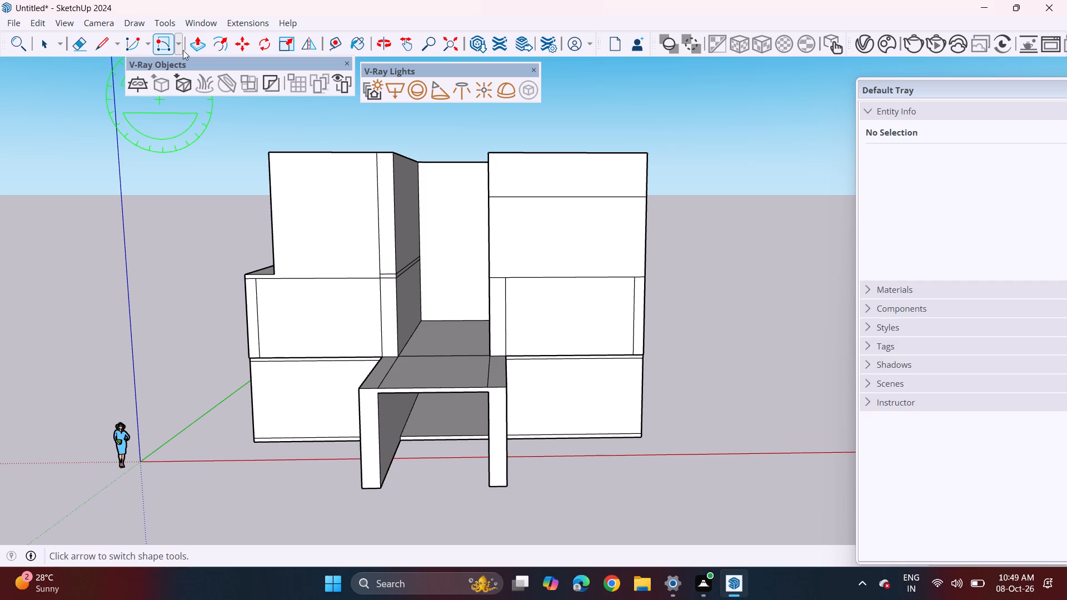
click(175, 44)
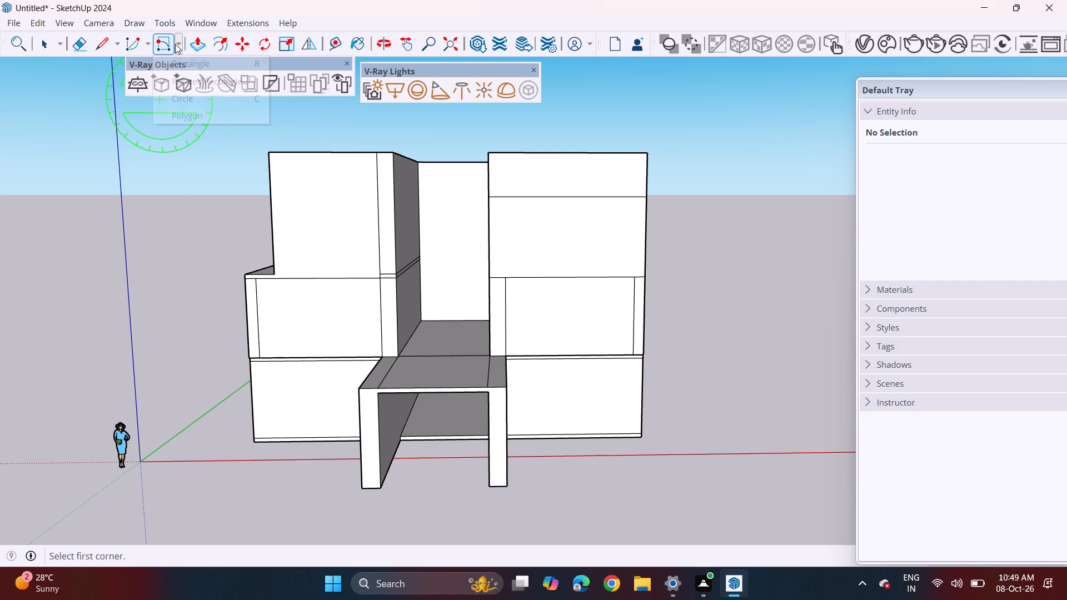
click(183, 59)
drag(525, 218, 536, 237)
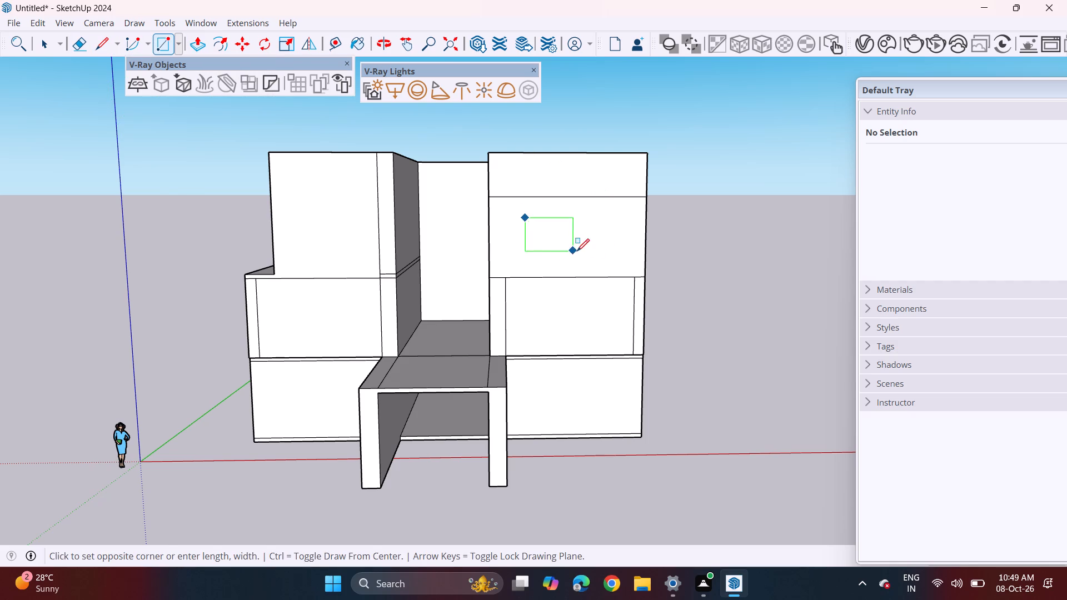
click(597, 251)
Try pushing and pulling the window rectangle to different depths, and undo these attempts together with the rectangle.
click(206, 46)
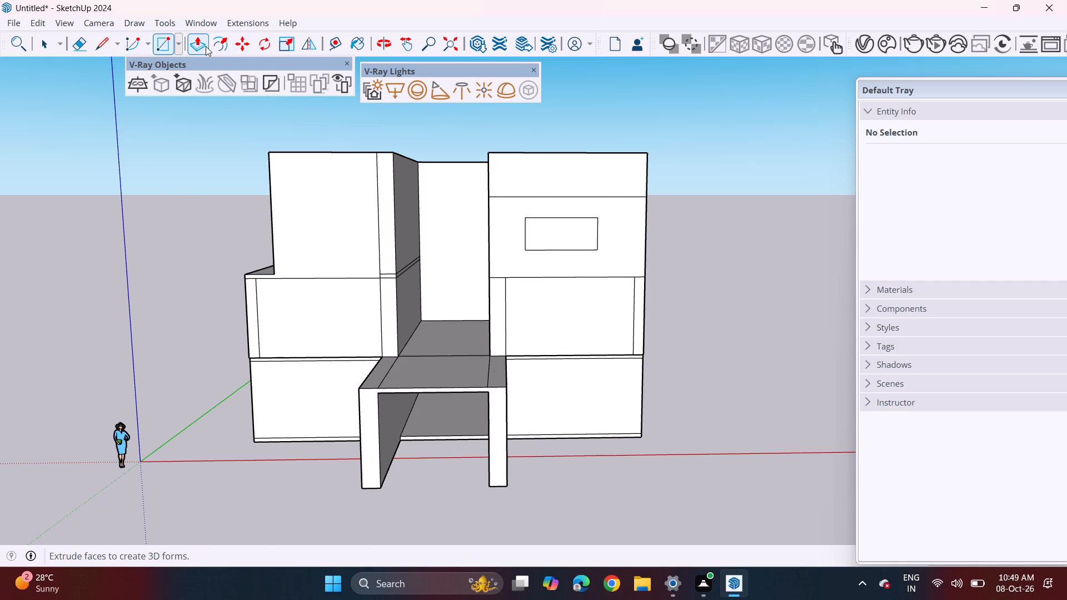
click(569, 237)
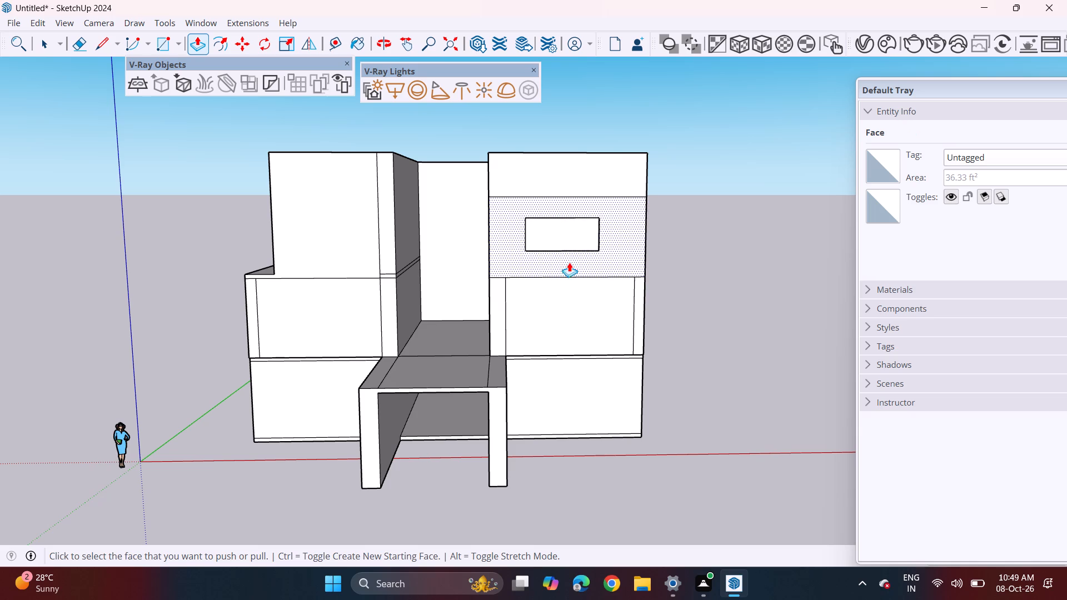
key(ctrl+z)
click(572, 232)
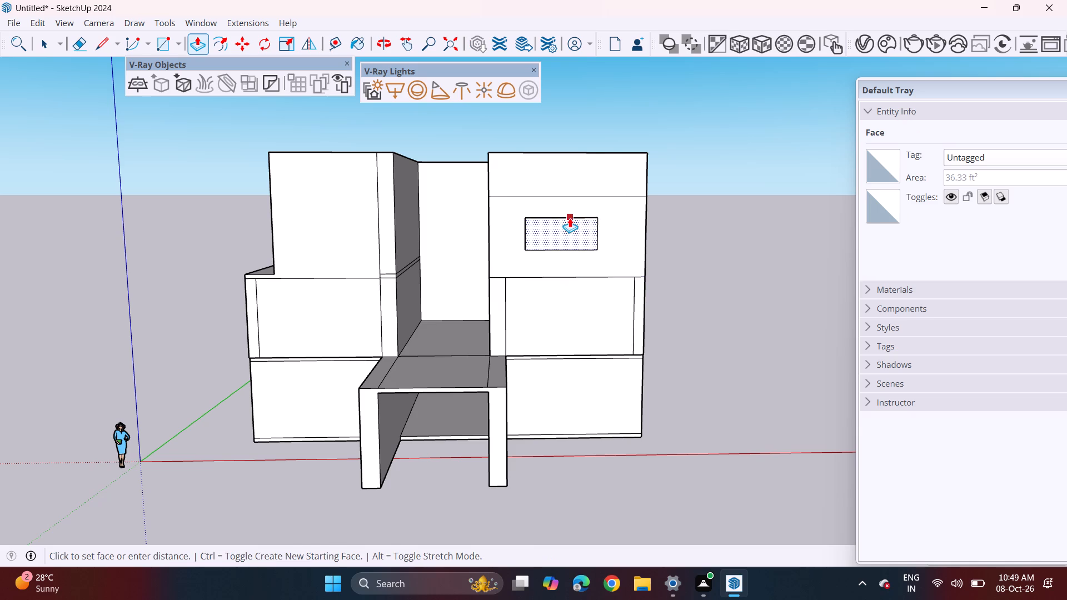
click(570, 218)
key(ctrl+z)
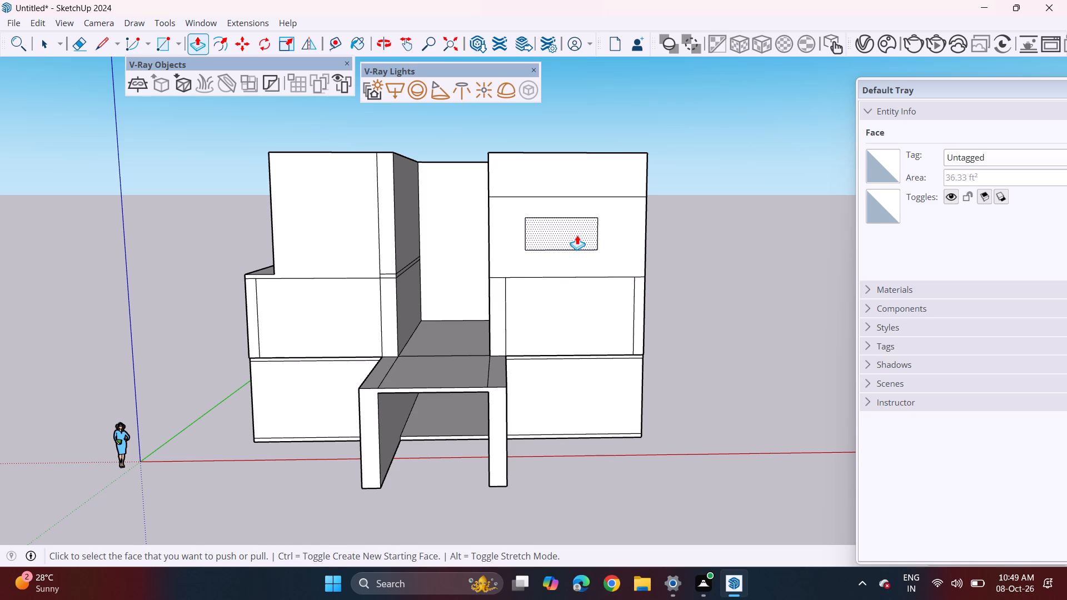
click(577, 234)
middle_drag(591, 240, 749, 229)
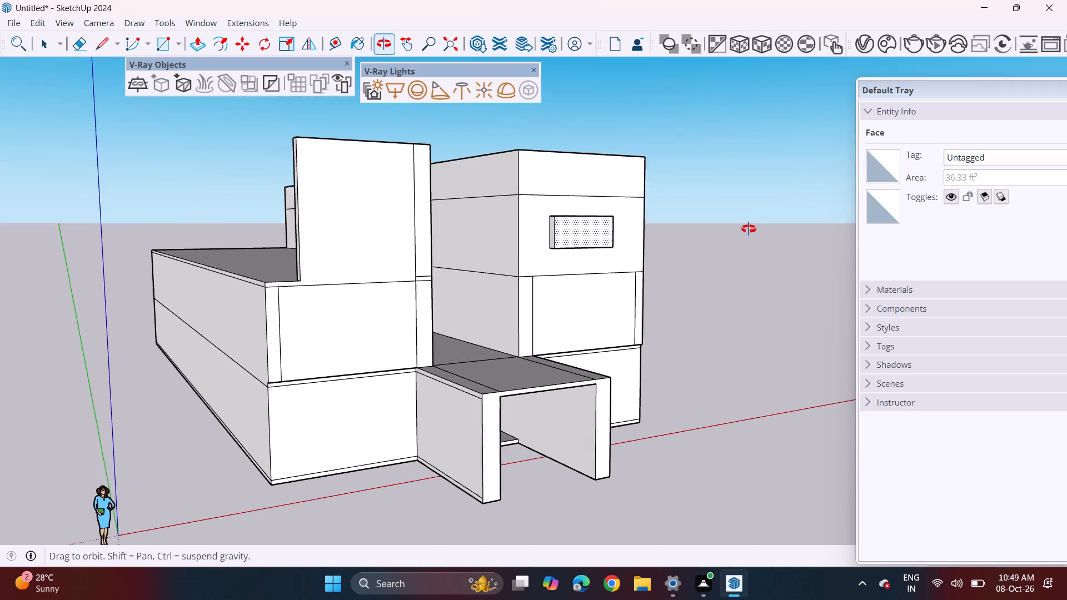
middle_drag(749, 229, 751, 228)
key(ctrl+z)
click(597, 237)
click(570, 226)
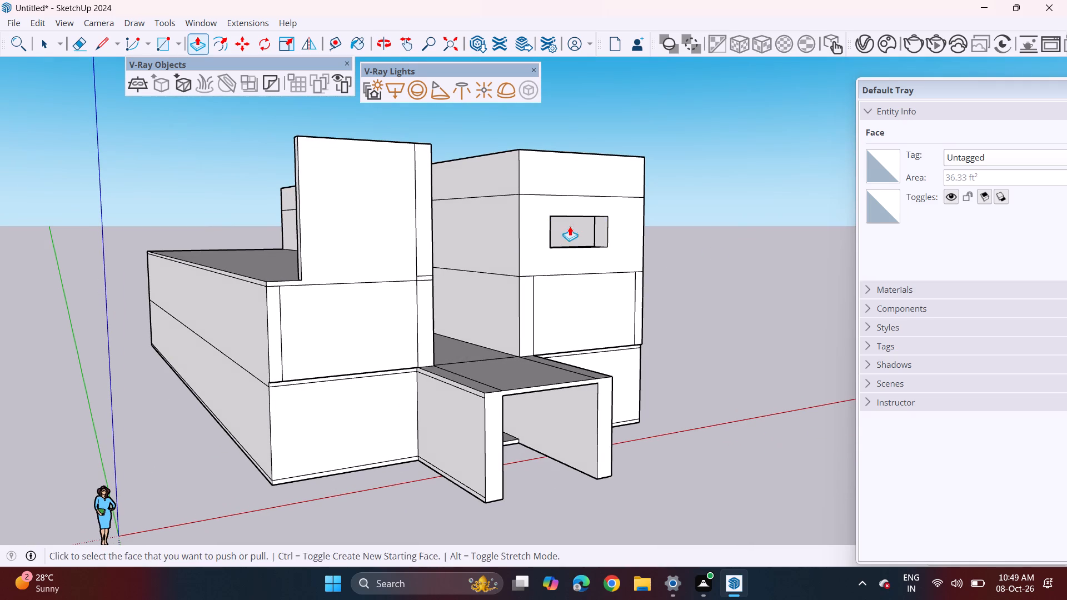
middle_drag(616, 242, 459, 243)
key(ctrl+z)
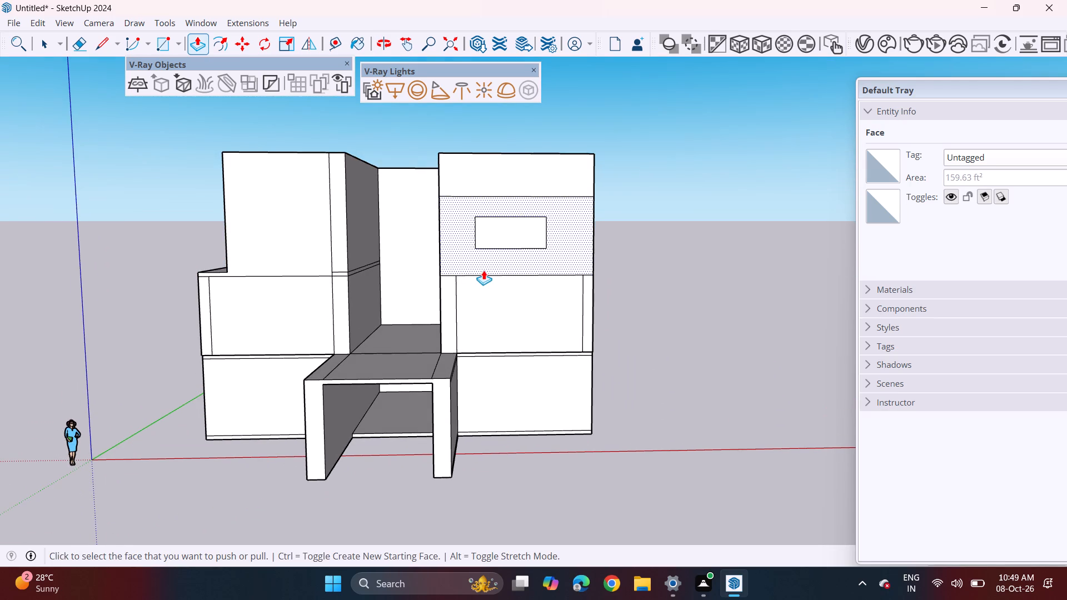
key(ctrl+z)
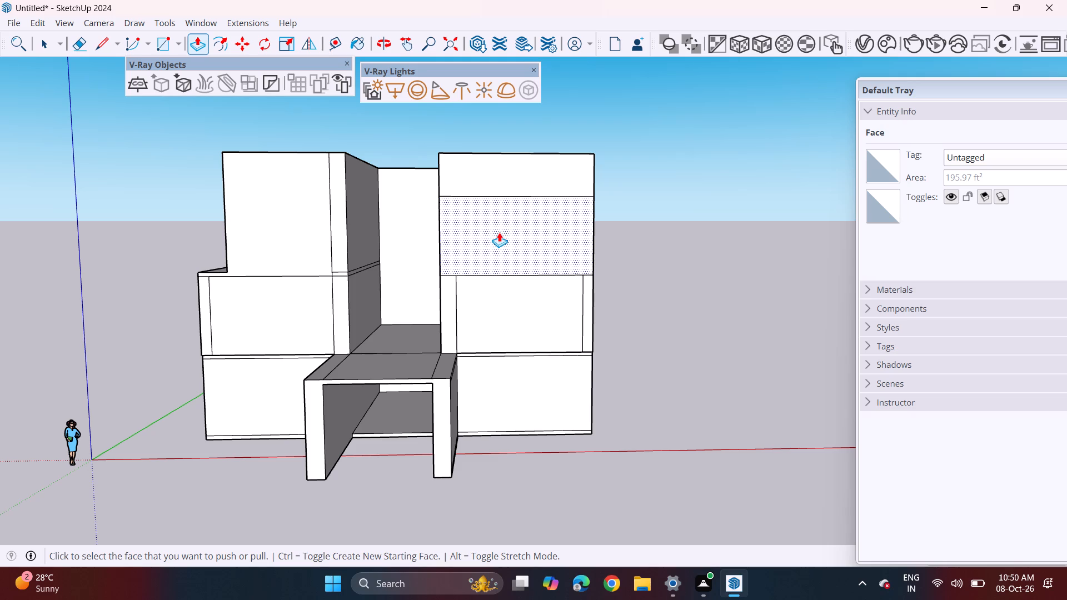
Push/Pull the thin slab-edge strip above the ground-floor front wall beside the portal outward into a projecting ledge.
middle_drag(178, 406, 292, 386)
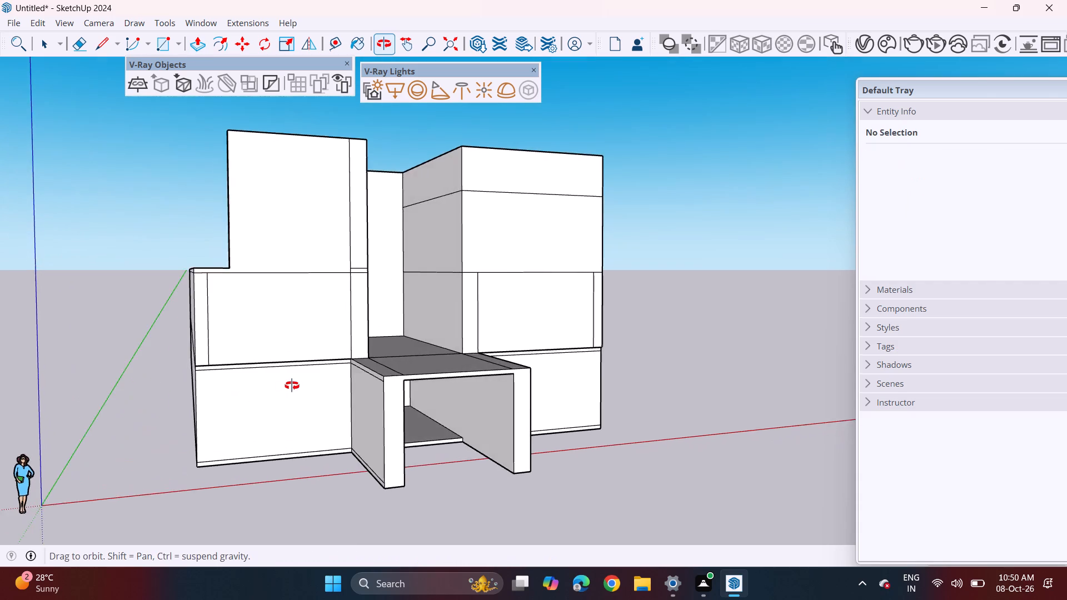
middle_drag(292, 386, 418, 378)
scroll(352, 368, up, 4)
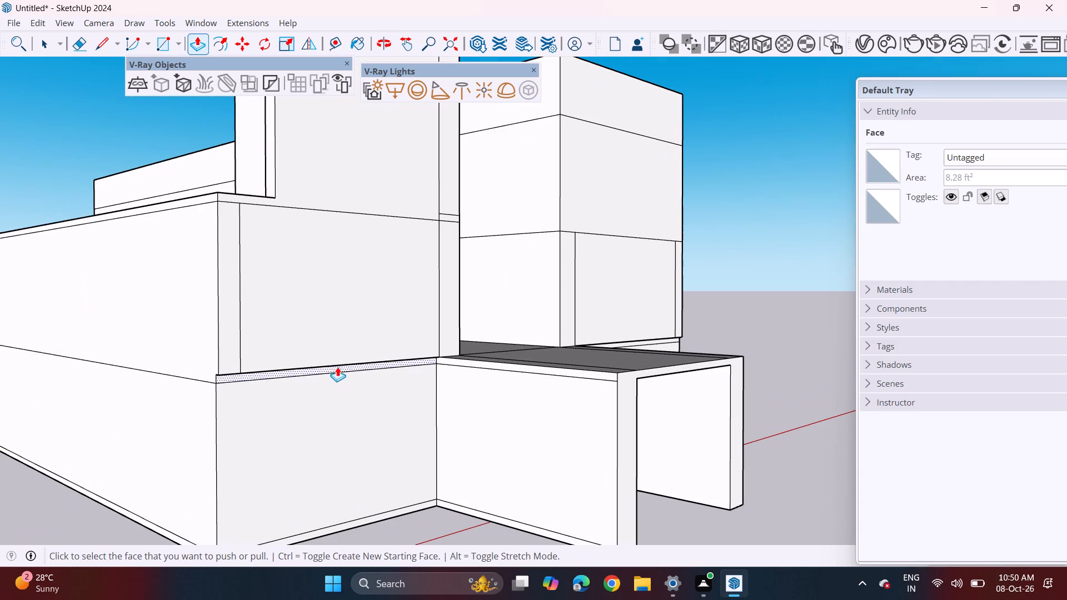
click(318, 374)
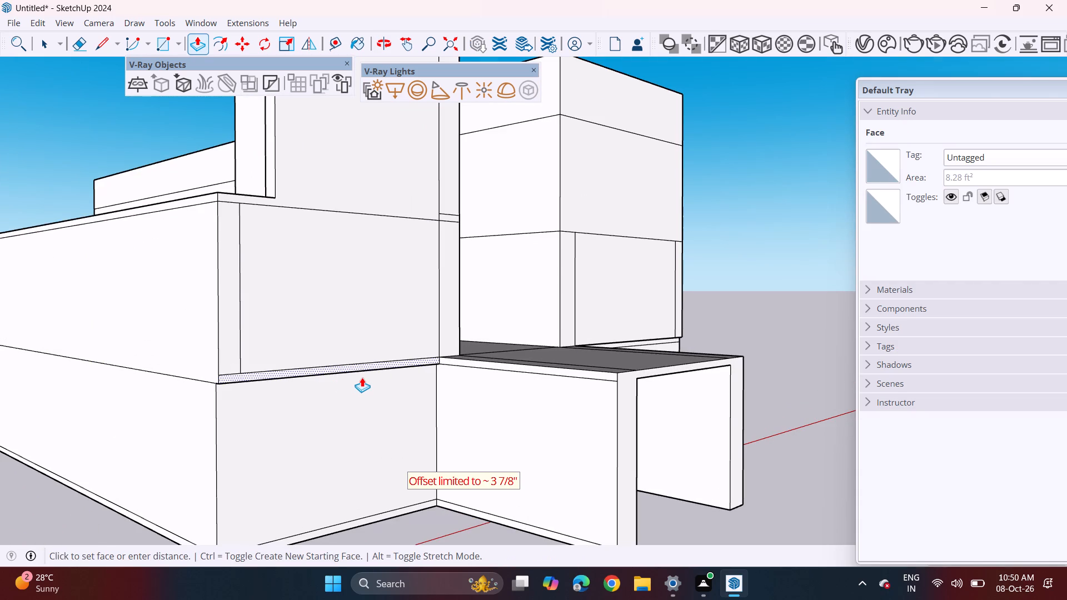
click(365, 373)
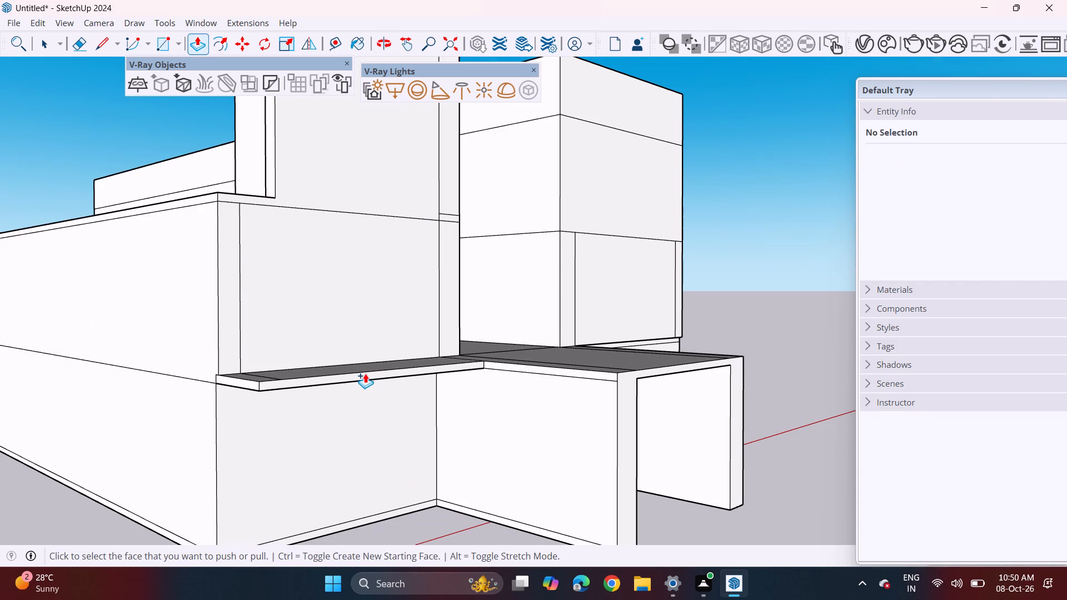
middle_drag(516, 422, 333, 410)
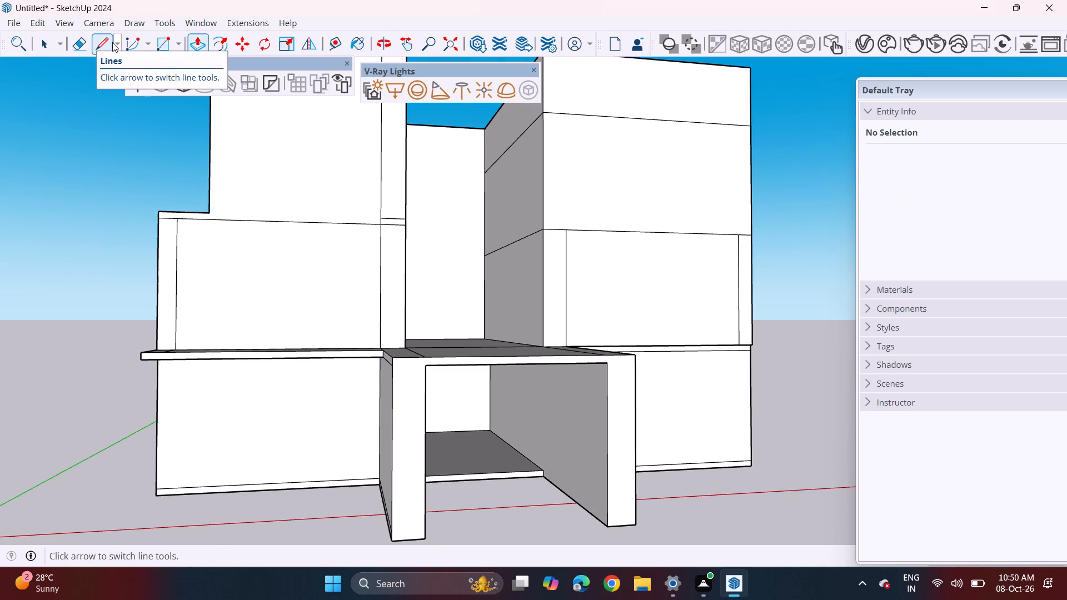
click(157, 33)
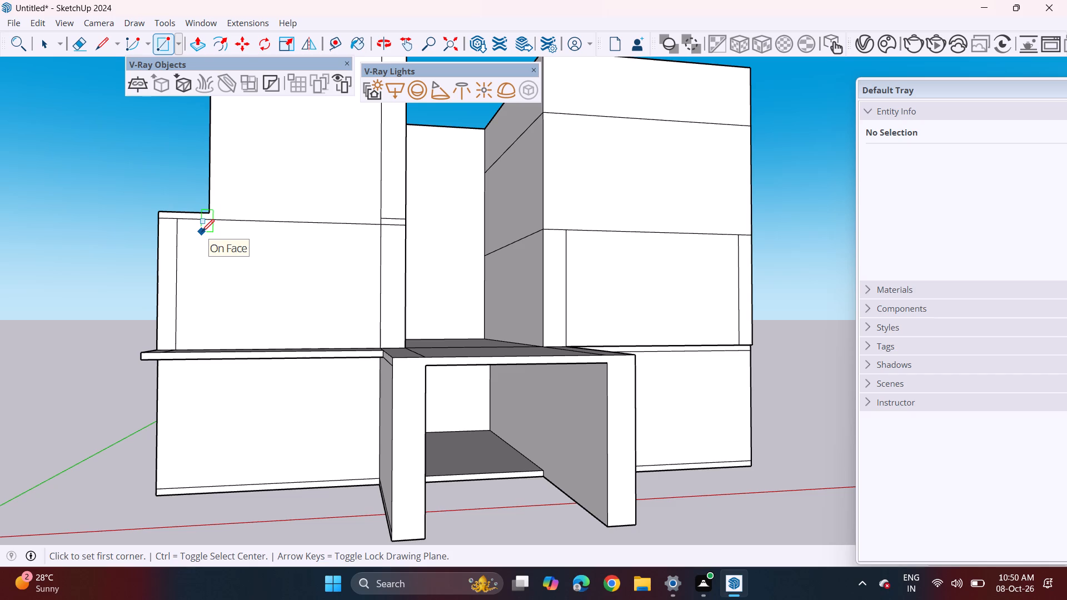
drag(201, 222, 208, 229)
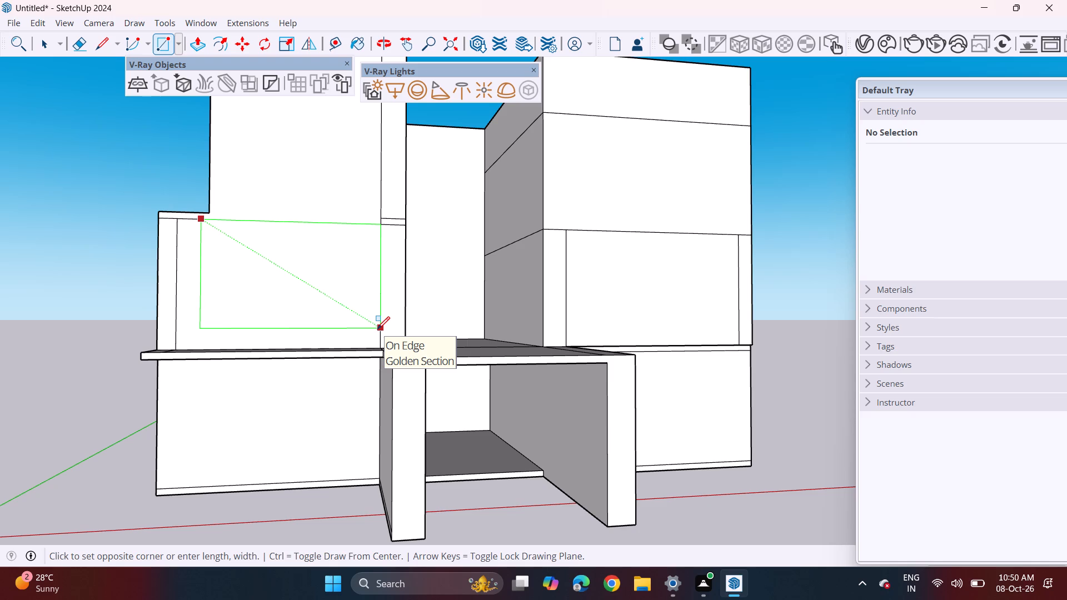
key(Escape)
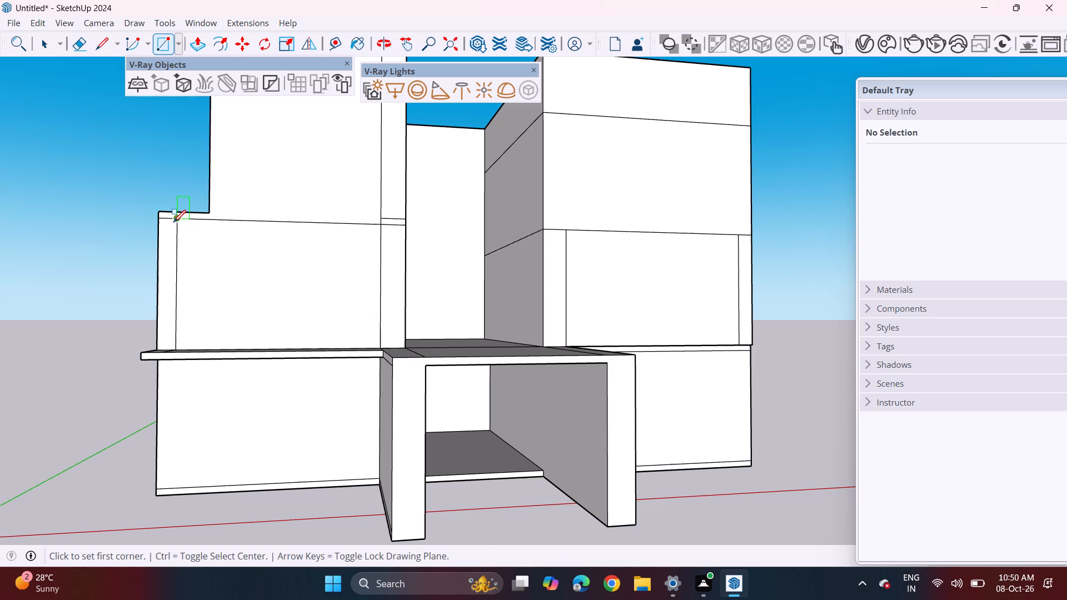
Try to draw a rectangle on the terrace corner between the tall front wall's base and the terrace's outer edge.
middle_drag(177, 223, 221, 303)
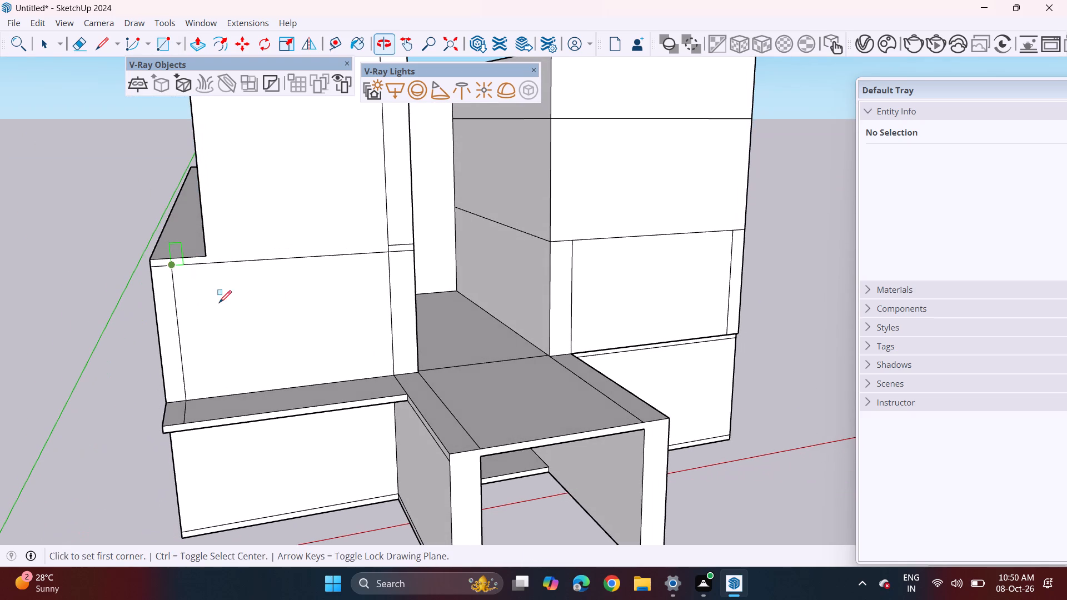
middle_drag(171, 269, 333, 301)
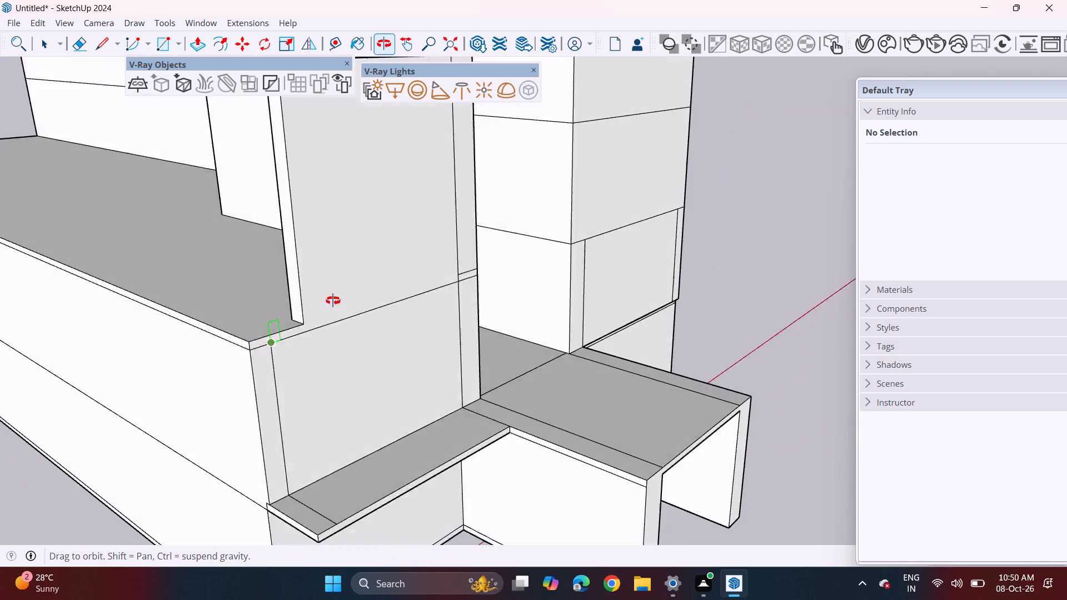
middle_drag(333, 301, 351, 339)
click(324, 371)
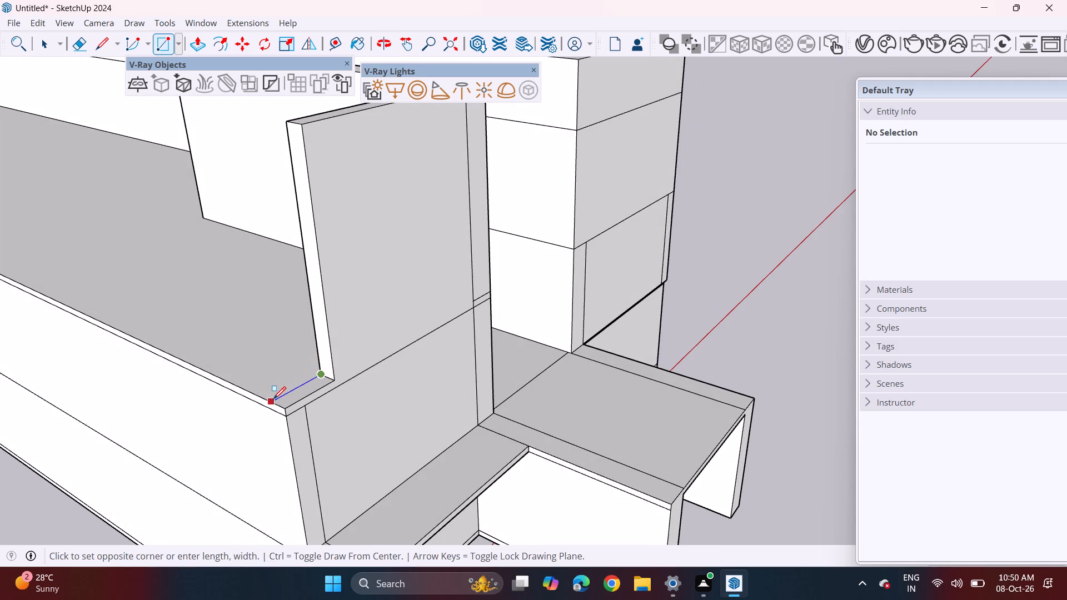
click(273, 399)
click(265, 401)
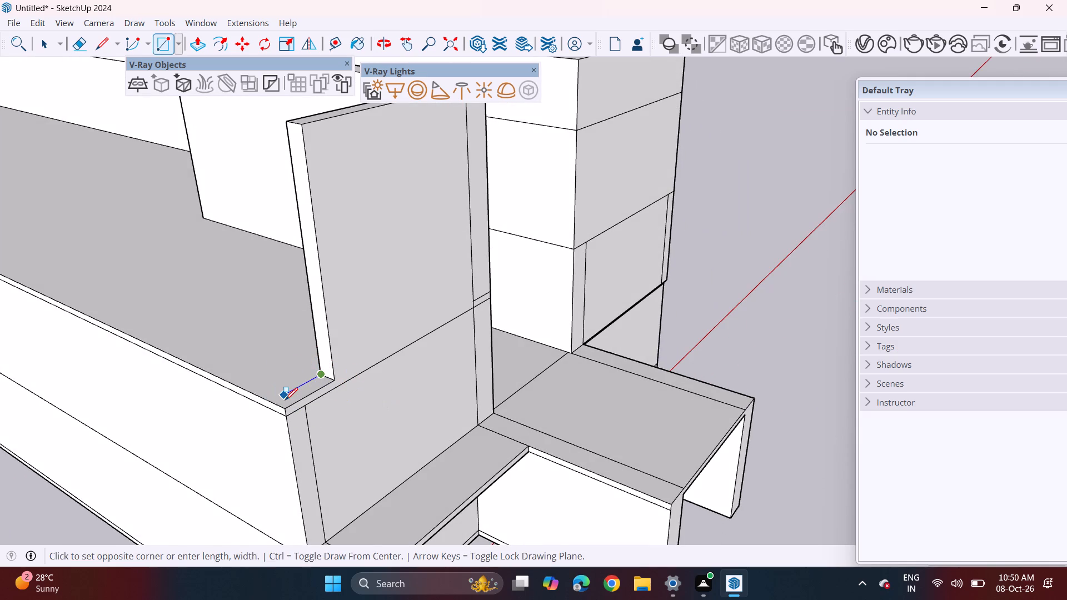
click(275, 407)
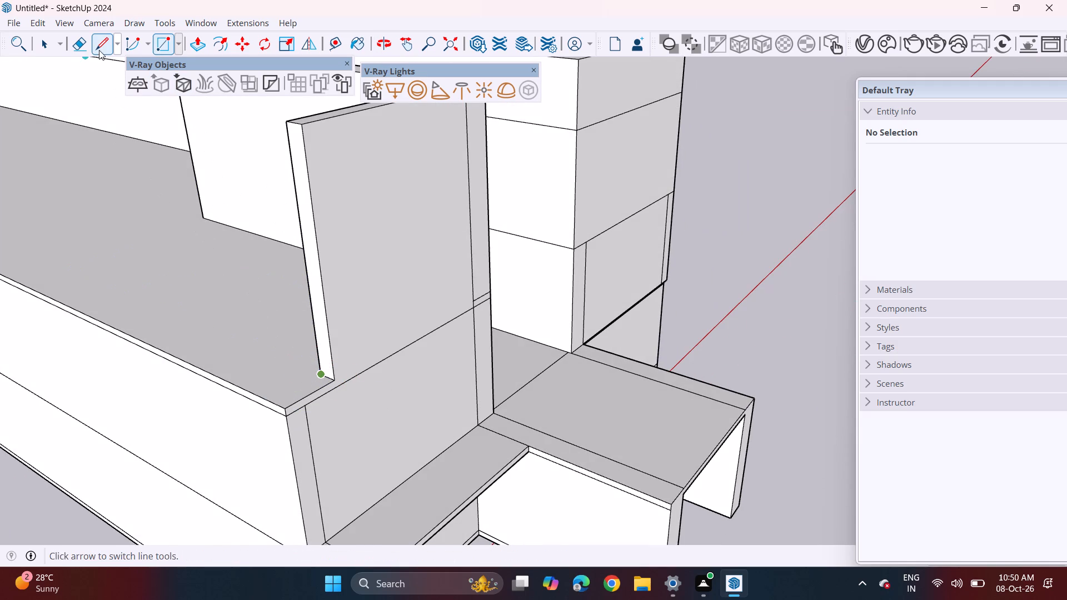
Draw a line across the terrace corner from the tall front wall's inner base corner to the terrace's outer edge.
click(100, 49)
click(321, 379)
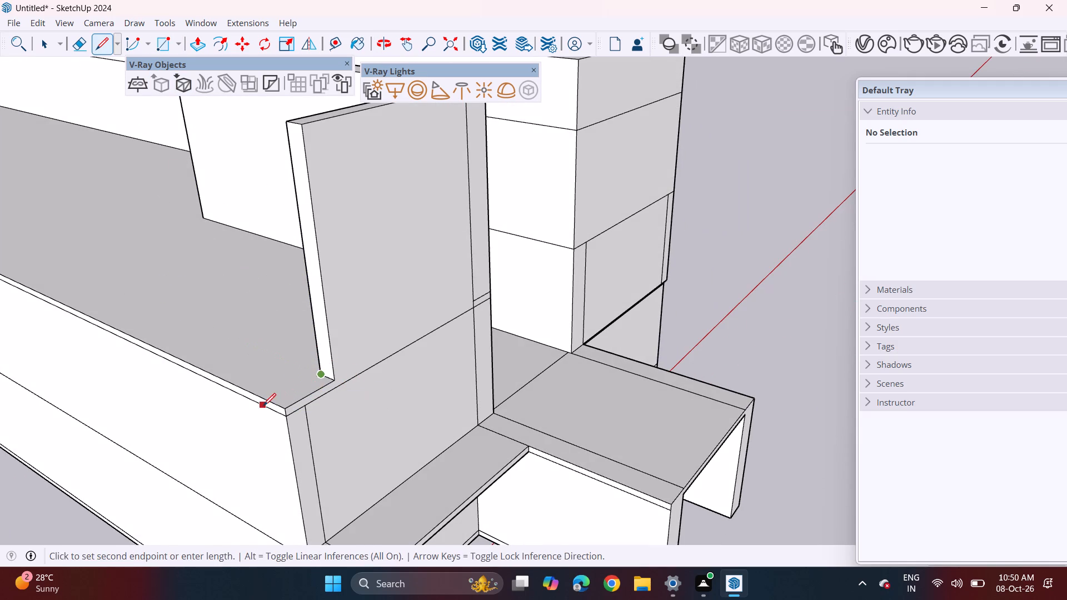
click(271, 401)
Draw a horizontal line across the tall front wall, slightly above the terrace level, from its outer edge to the vertical strip.
middle_drag(416, 393, 337, 378)
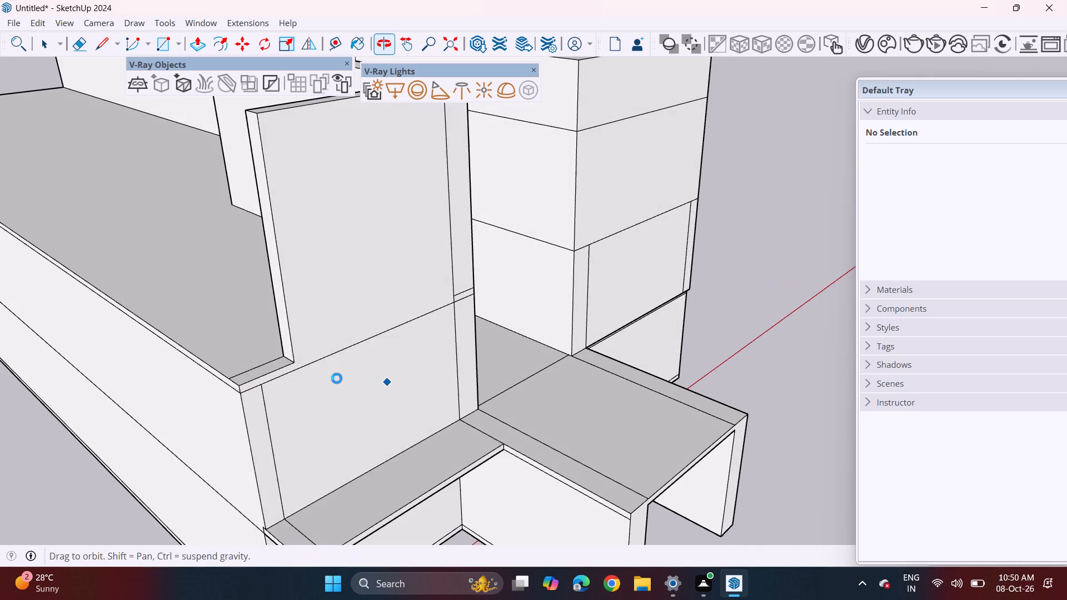
middle_drag(337, 378, 323, 357)
scroll(261, 284, up, 1)
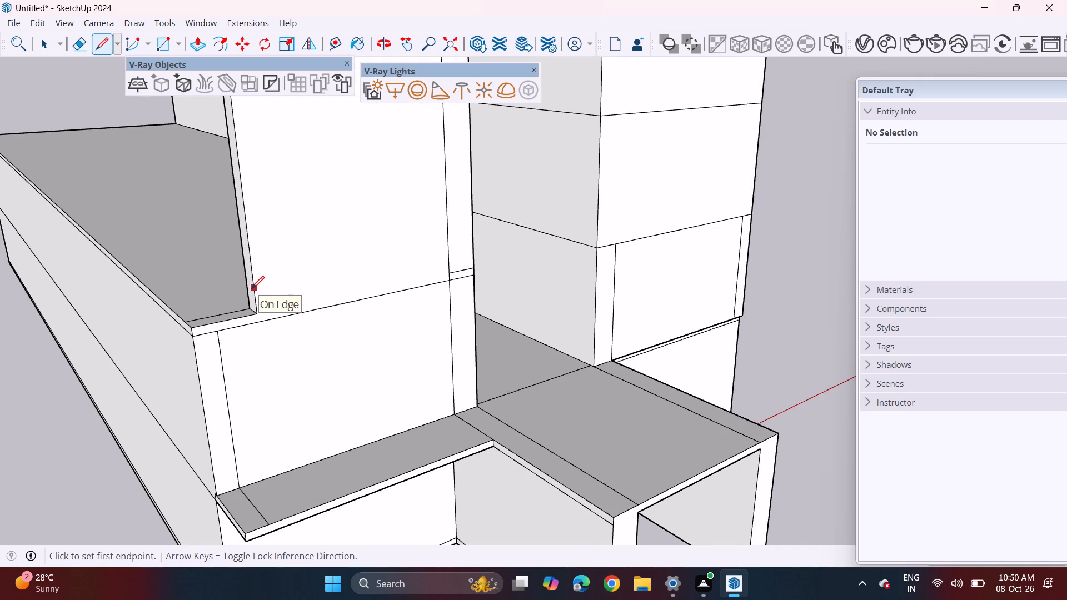
click(252, 288)
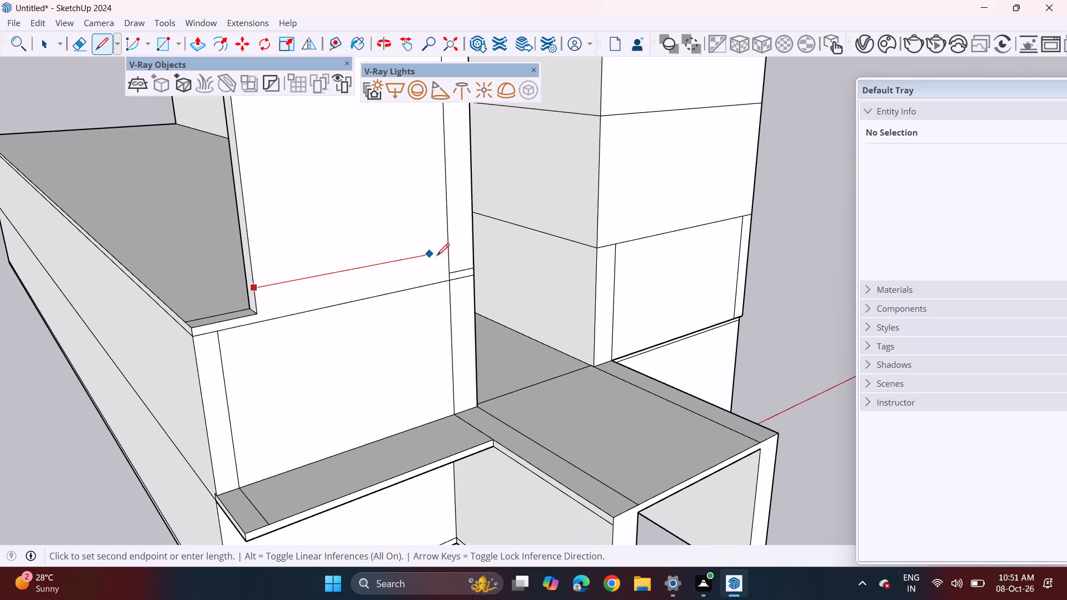
click(447, 254)
Erase the two short horizontal edges crossing the front wall's vertical strip beside the entrance recess.
middle_drag(364, 304, 309, 271)
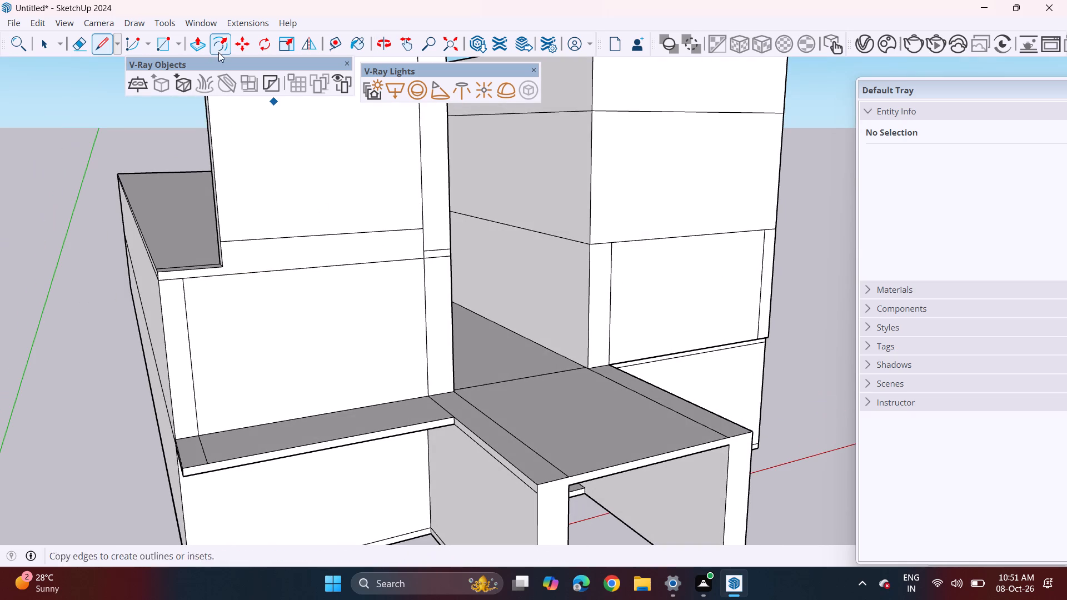
click(76, 42)
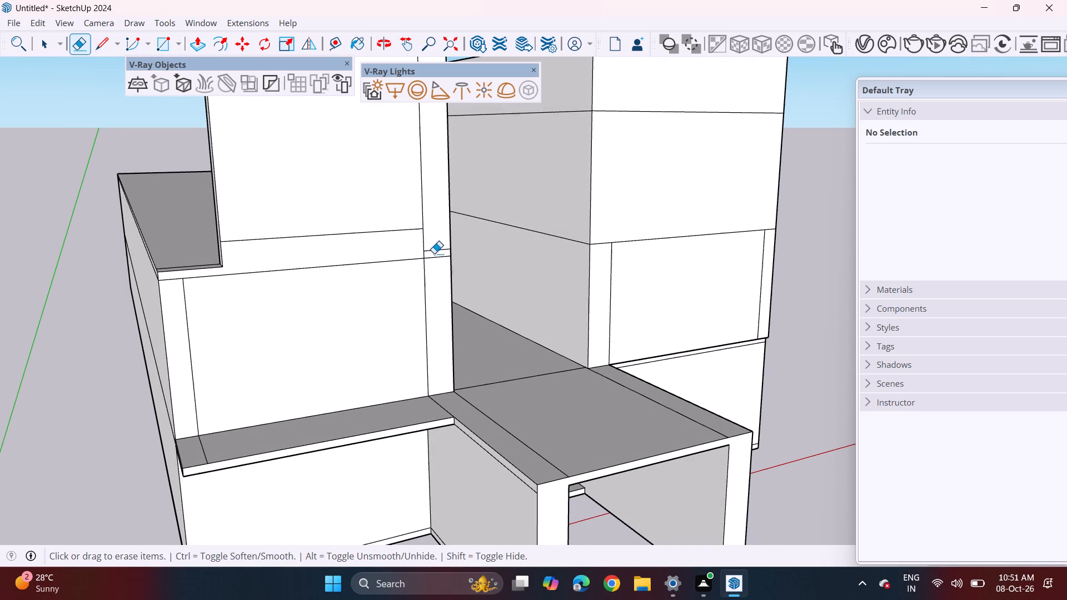
click(435, 251)
middle_drag(406, 337, 351, 323)
click(405, 248)
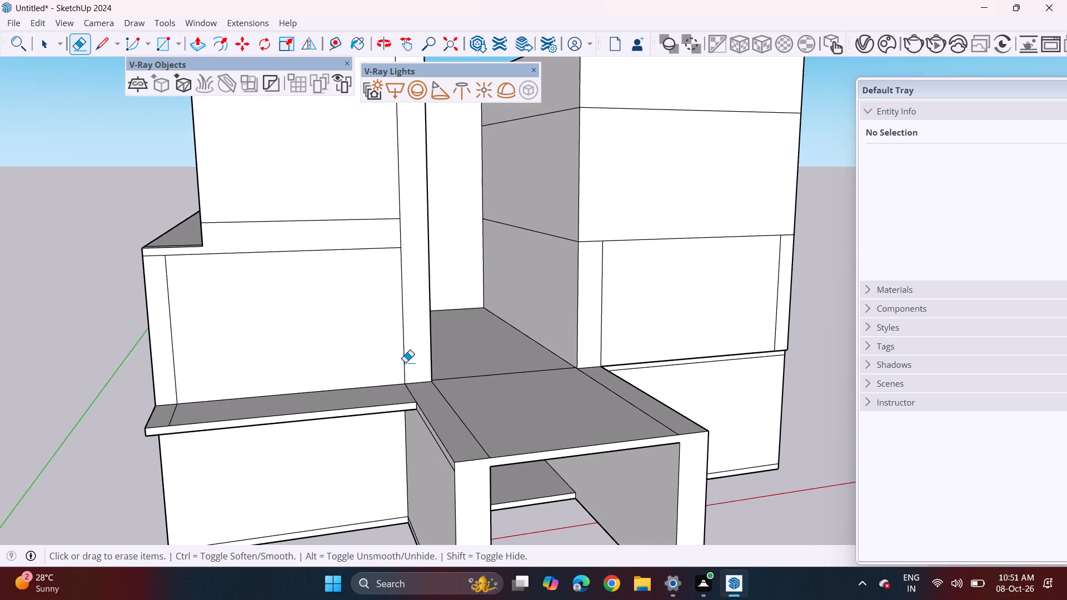
Push/Pull the full-height vertical strip beside the entrance recess outward to the front edge of the projecting ledge.
middle_drag(497, 426, 455, 416)
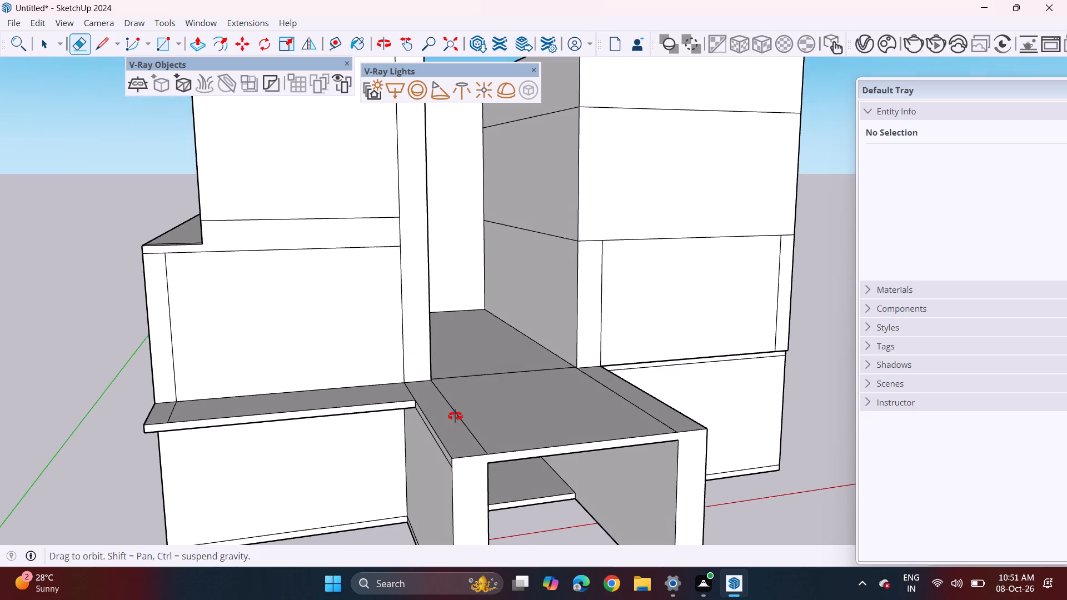
middle_drag(455, 416, 345, 403)
click(196, 48)
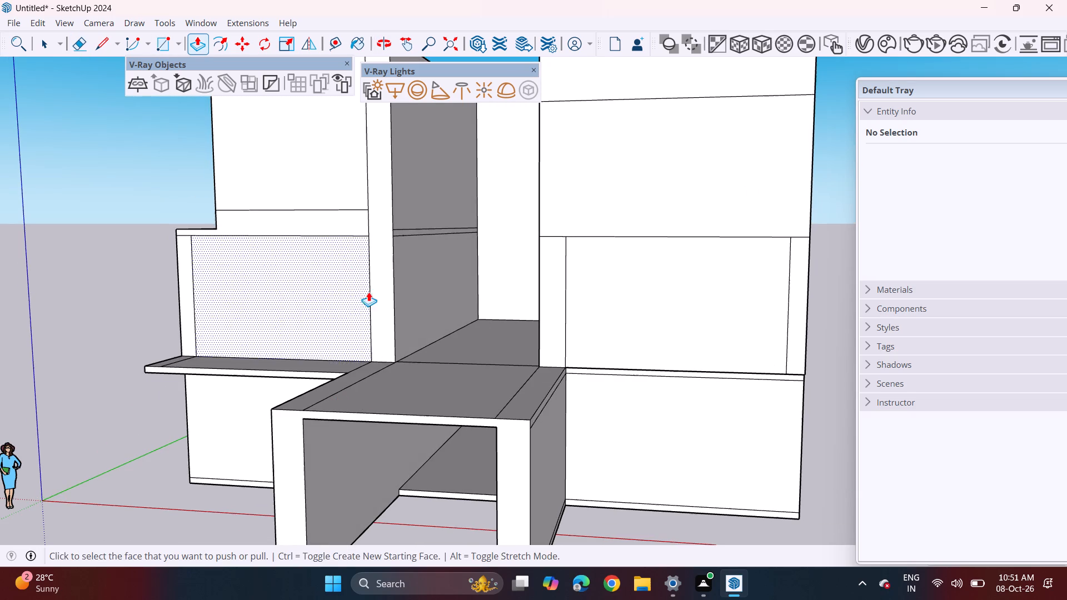
click(375, 291)
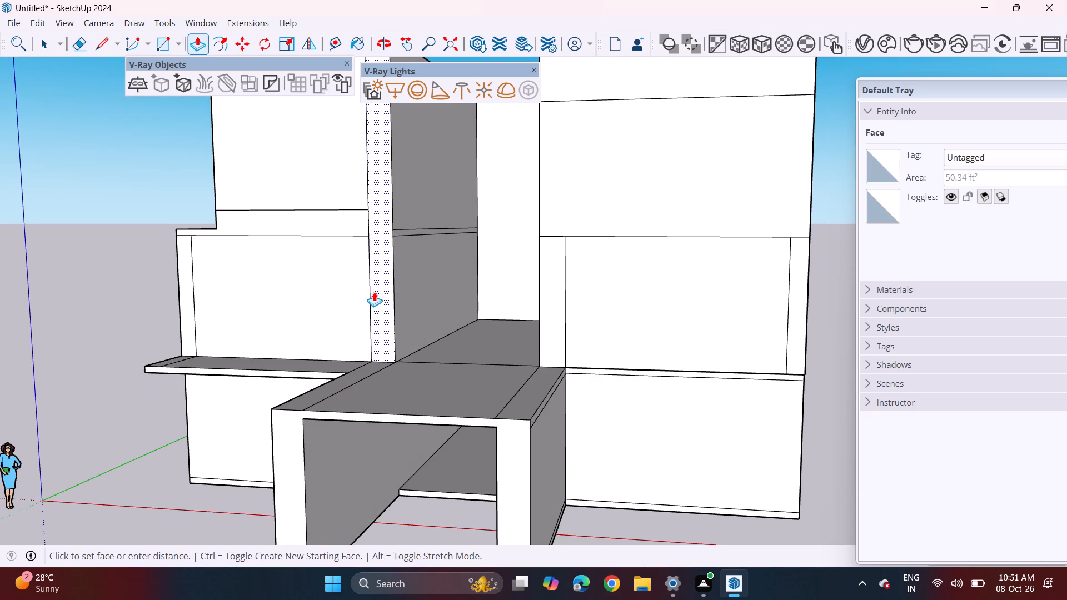
click(224, 372)
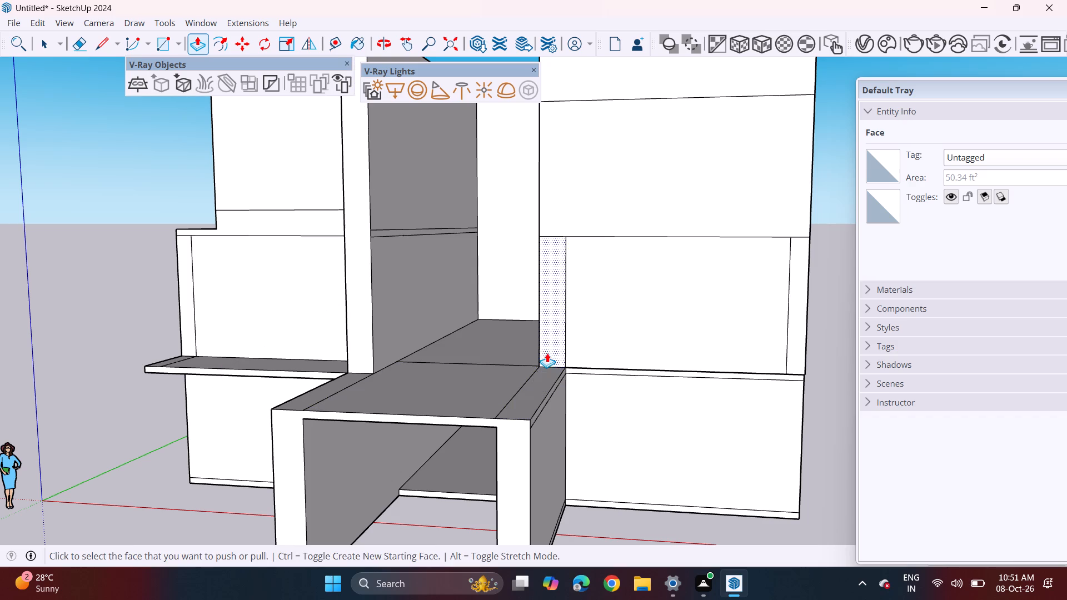
Repeat the previous Push/Pull distance on the middle-level vertical strip on the other side of the entrance recess, opposite the tall fin.
double_click(553, 343)
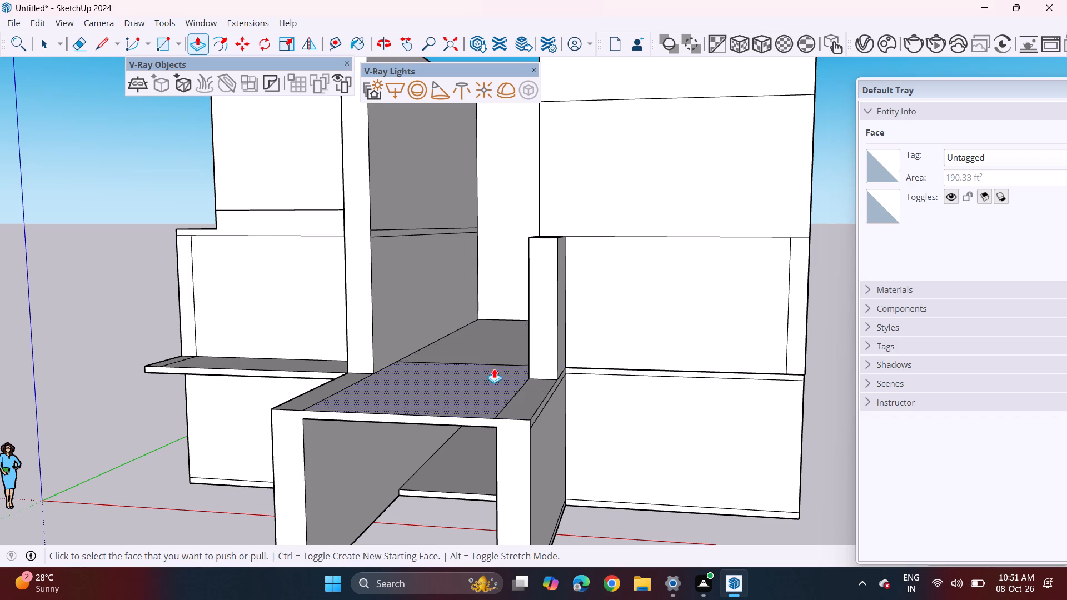
Push/Pull the top face of the shorter fin beside the entrance recess slightly upward.
middle_drag(508, 359, 526, 412)
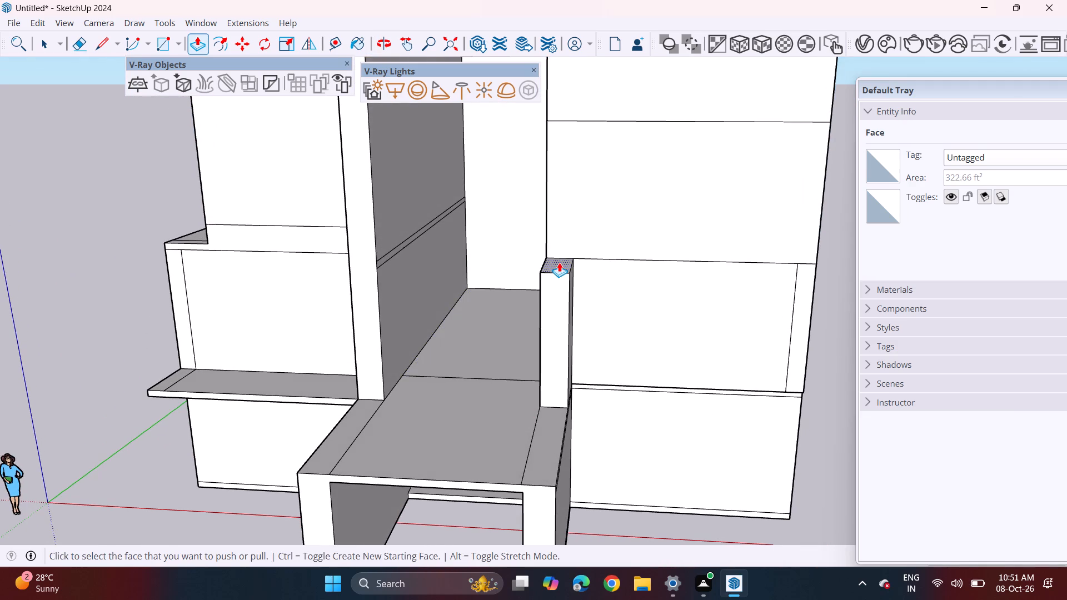
click(559, 262)
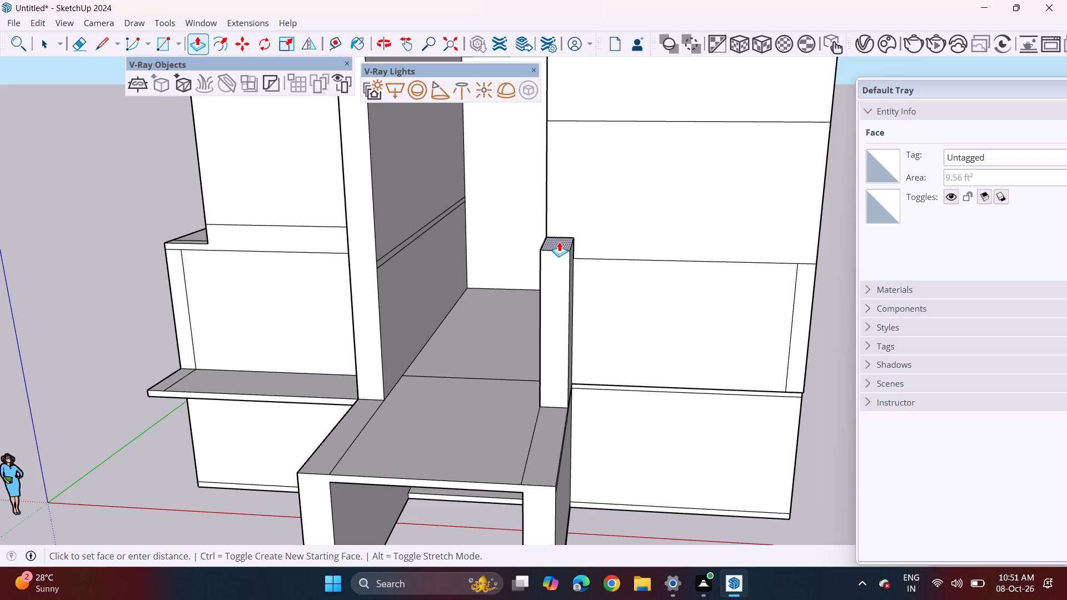
click(559, 248)
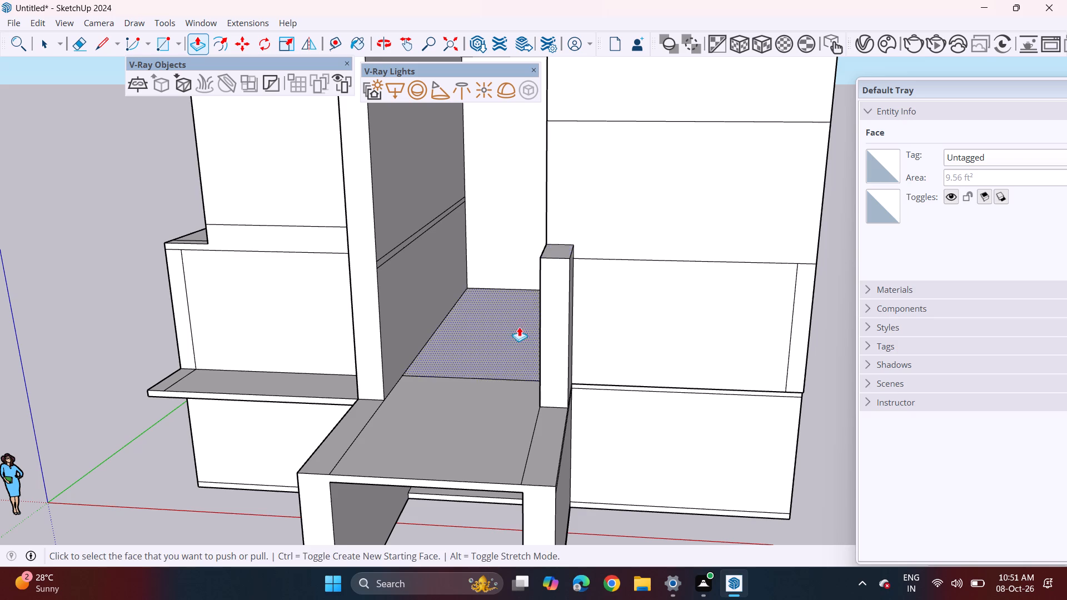
Draw a short line across the tall front wall's narrow end face at the height of the horizontal line above the terrace.
middle_drag(519, 326, 546, 243)
scroll(542, 251, down, 3)
middle_drag(470, 294, 478, 309)
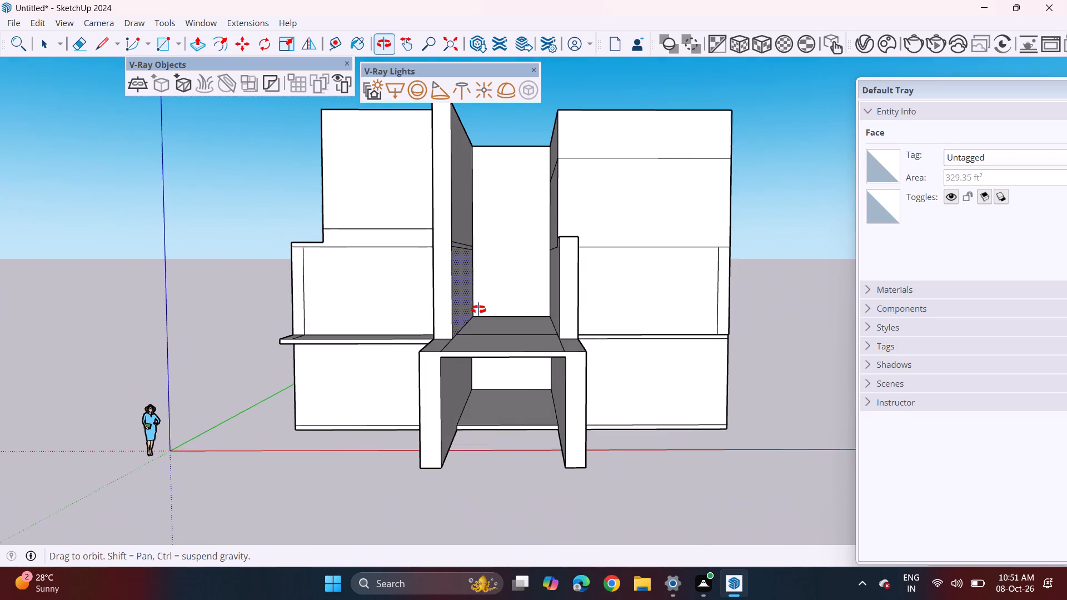
middle_drag(478, 309, 478, 311)
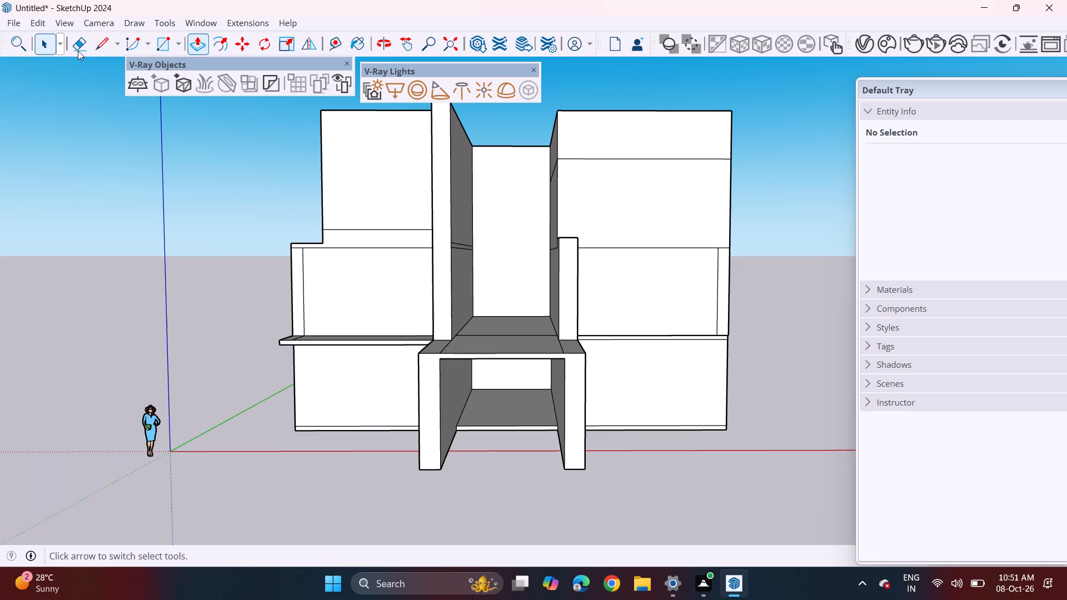
middle_drag(199, 186, 265, 194)
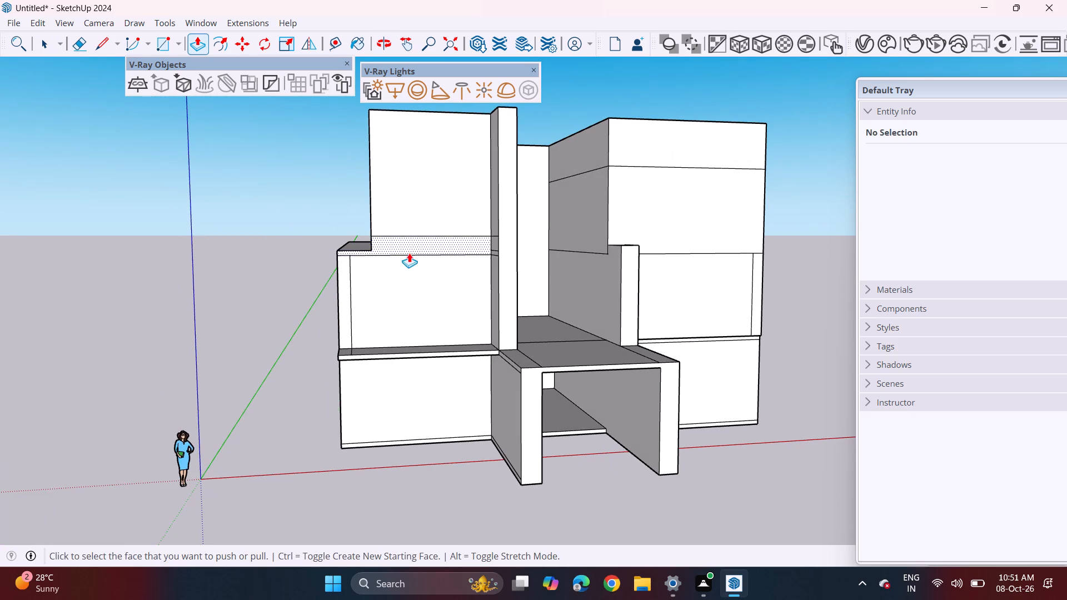
scroll(409, 253, up, 4)
middle_drag(306, 236, 455, 261)
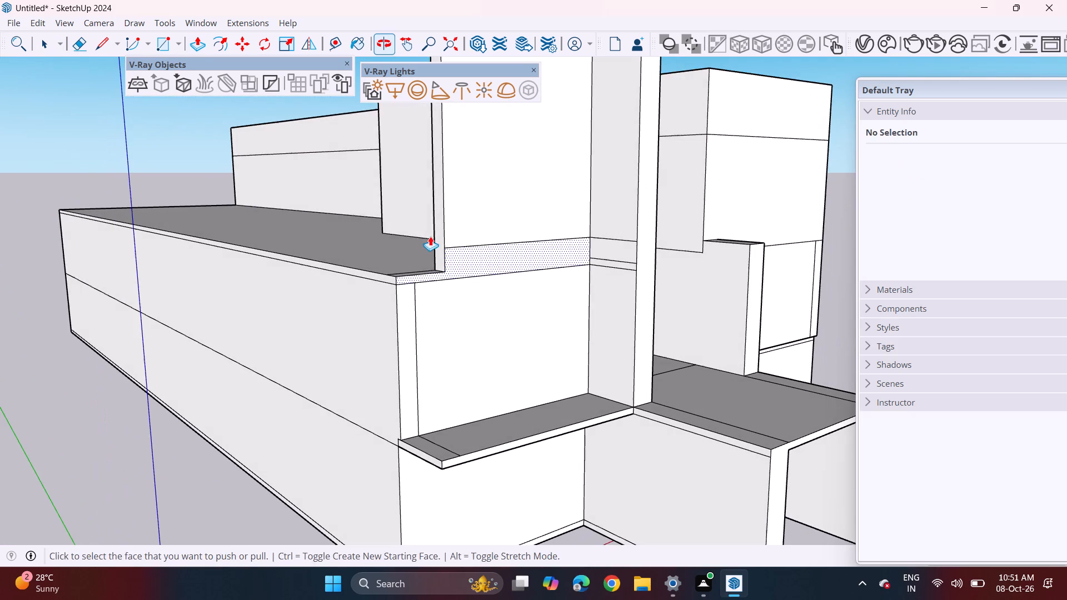
click(105, 41)
scroll(453, 255, up, 3)
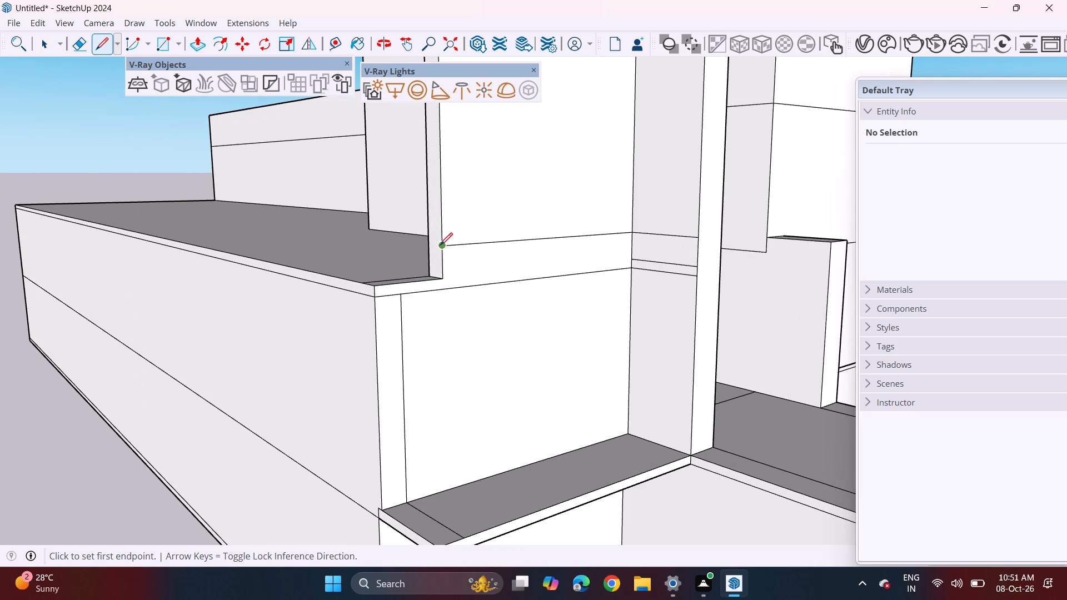
click(440, 245)
click(427, 243)
Push/Pull the small end face below that line outward to the terrace's outer edge, extending the low parapet.
click(196, 43)
click(429, 257)
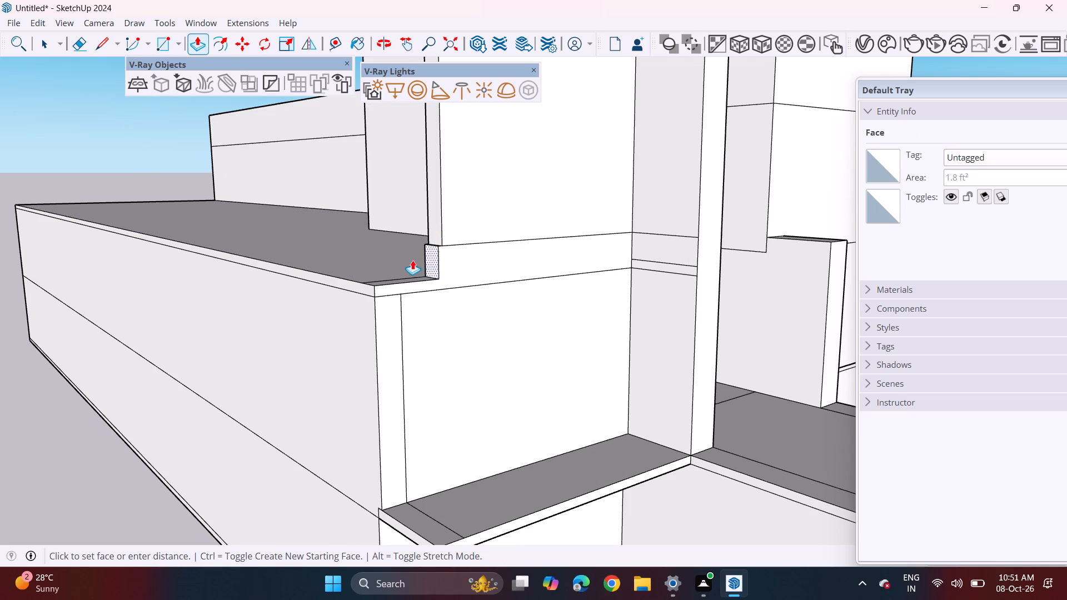
click(373, 292)
Draw a rectangle on the middle-level front wall from the panel's upper outer corner to the tall fin, leaving a band above the ledge.
middle_drag(511, 285, 415, 249)
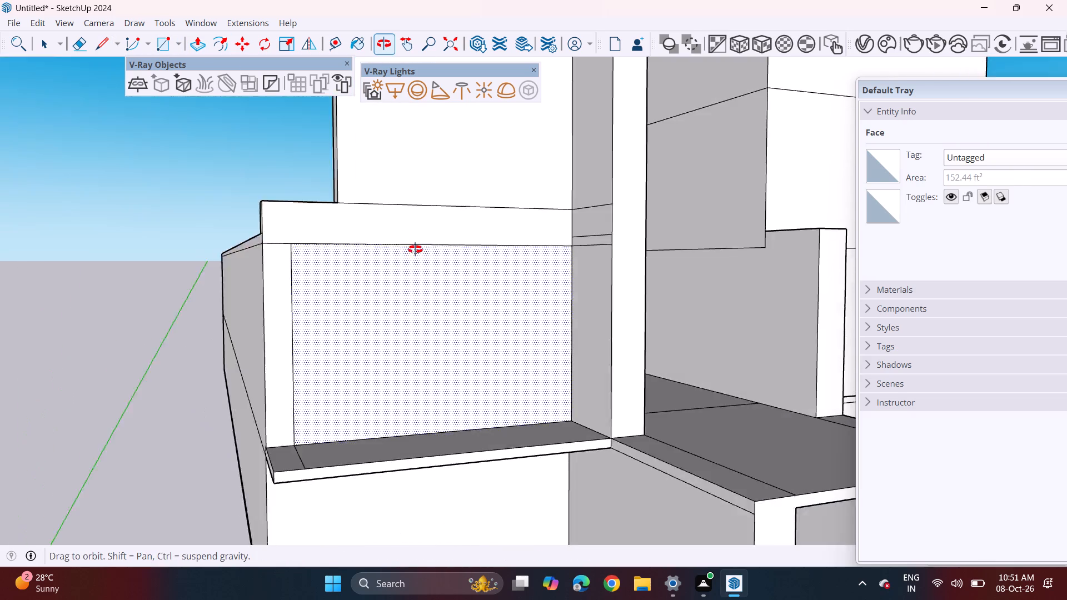
middle_drag(415, 249, 364, 233)
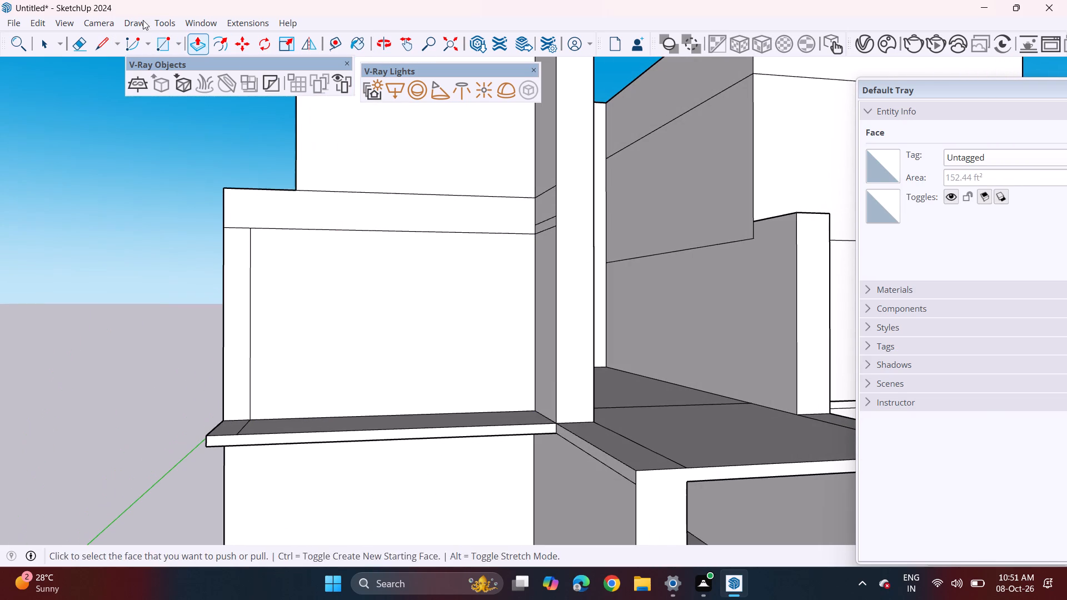
drag(159, 46, 166, 54)
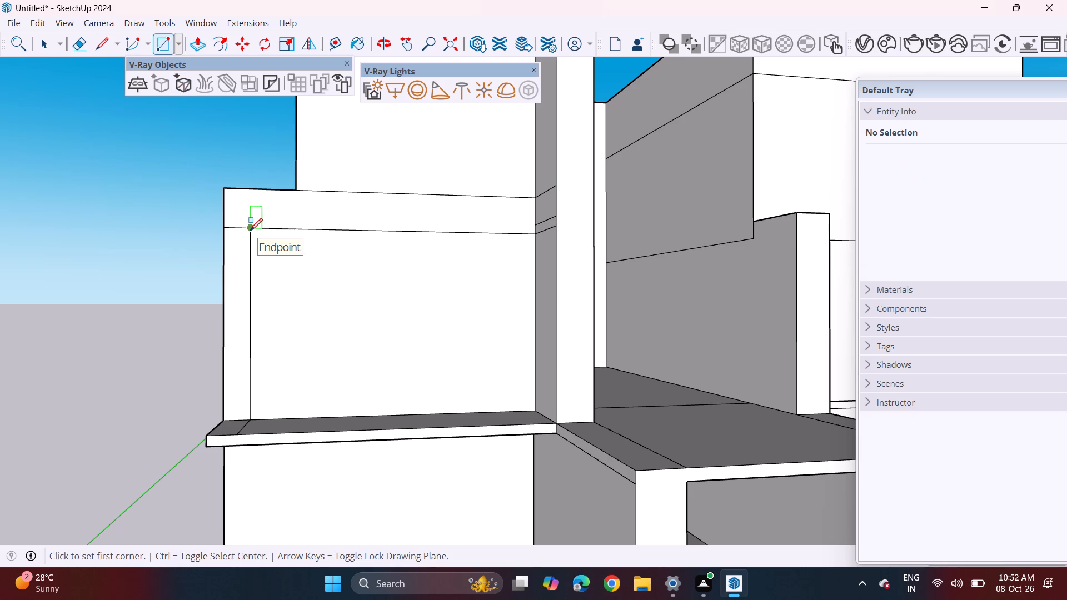
click(250, 231)
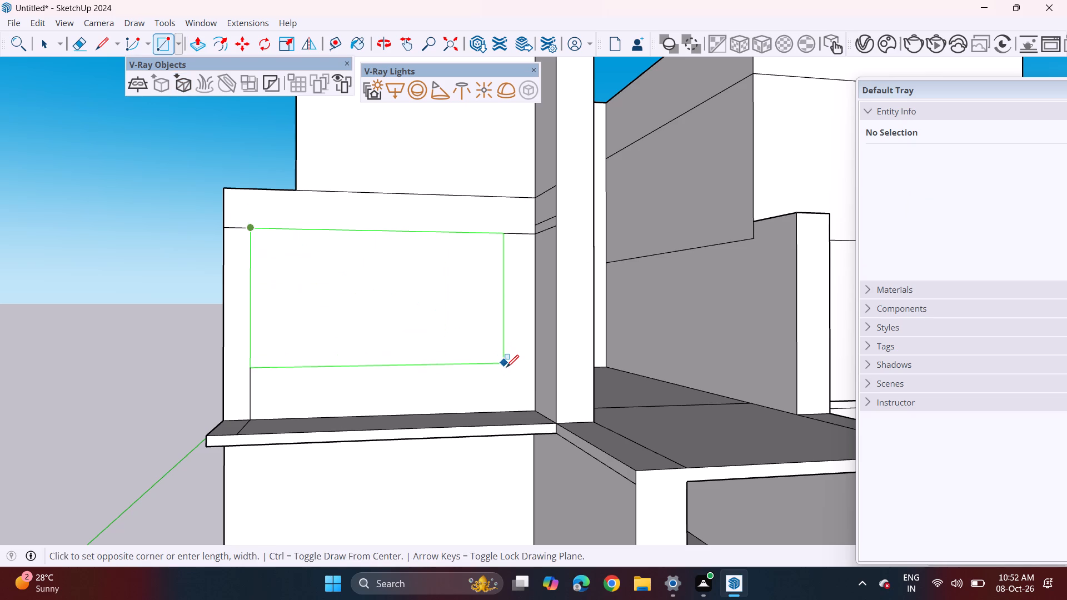
click(536, 378)
Push/Pull the rectangle inward through the wall thickness to cut an opening into the middle-level room.
click(207, 51)
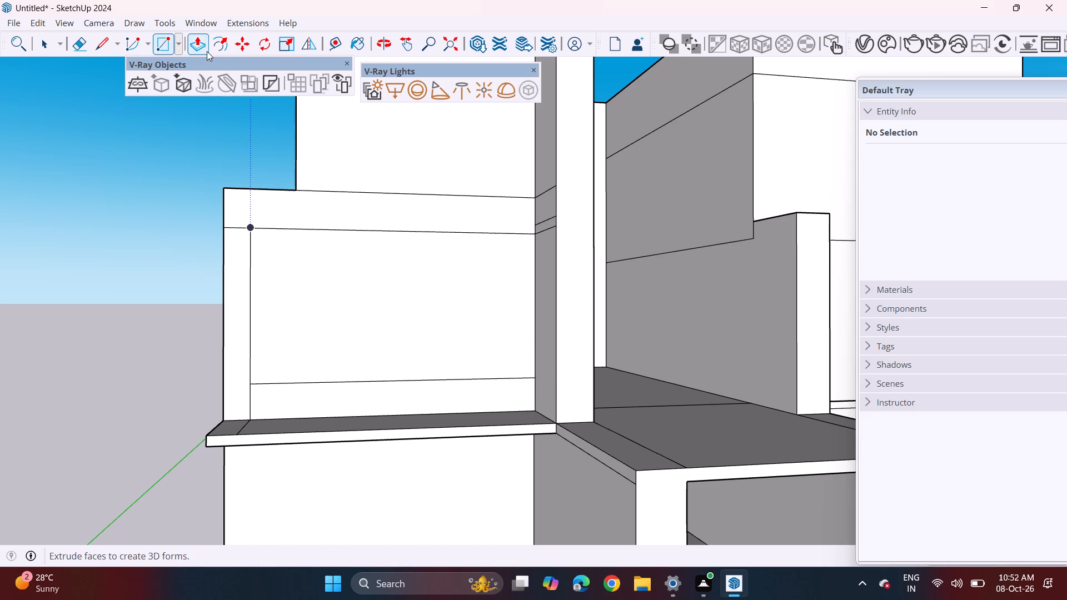
click(318, 328)
click(323, 307)
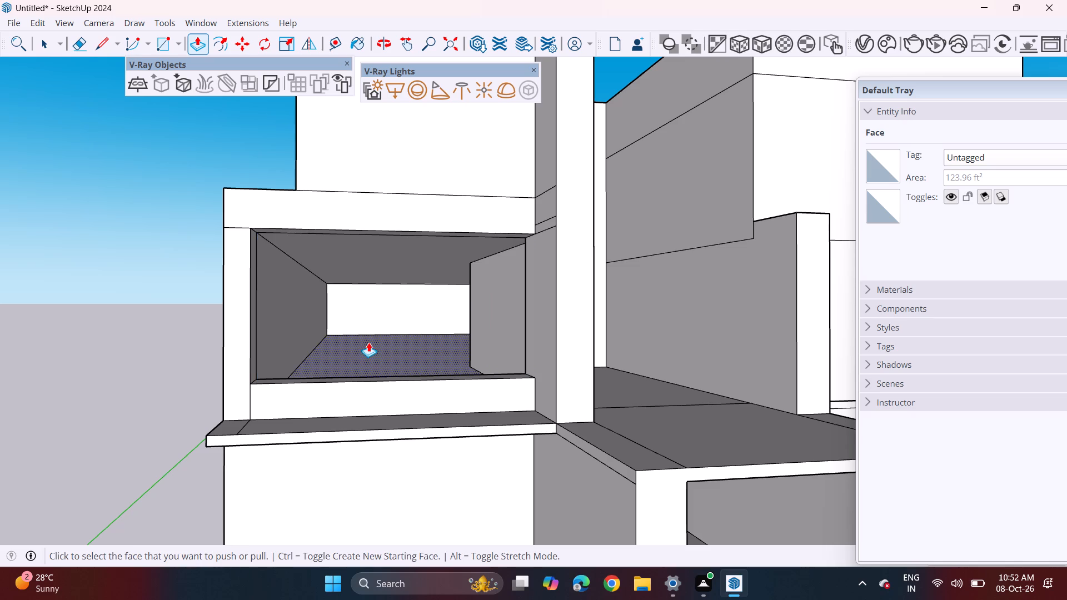
Push/Pull the outer side reveal of the middle-level opening inward to make the corner pier slightly wider.
scroll(354, 341, down, 2)
middle_click(380, 335)
middle_click(346, 338)
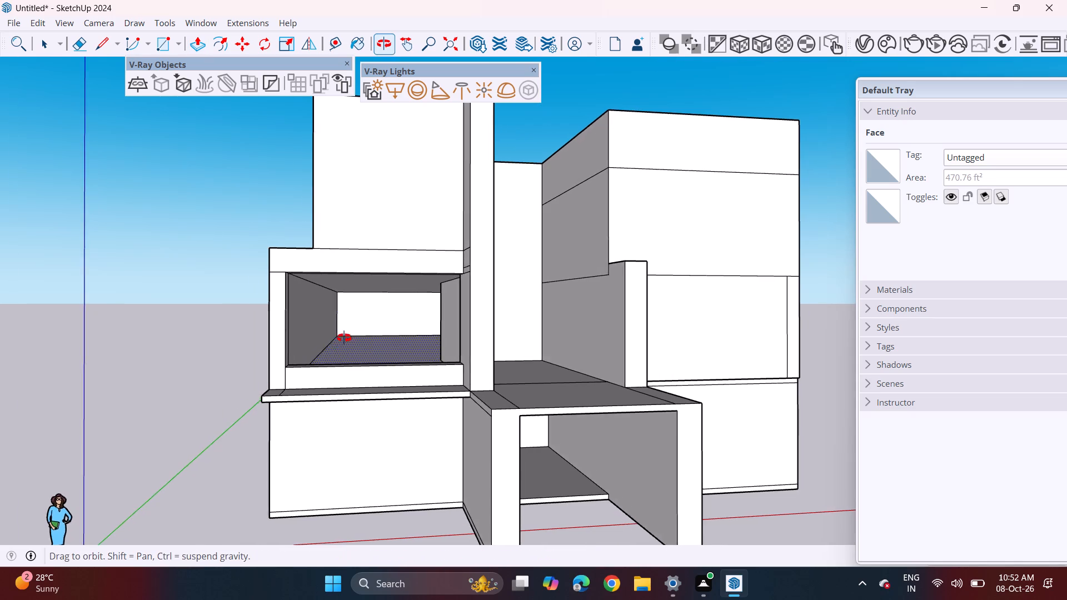
middle_click(344, 338)
middle_click(344, 338)
shift+middle_drag(452, 316, 81, 380)
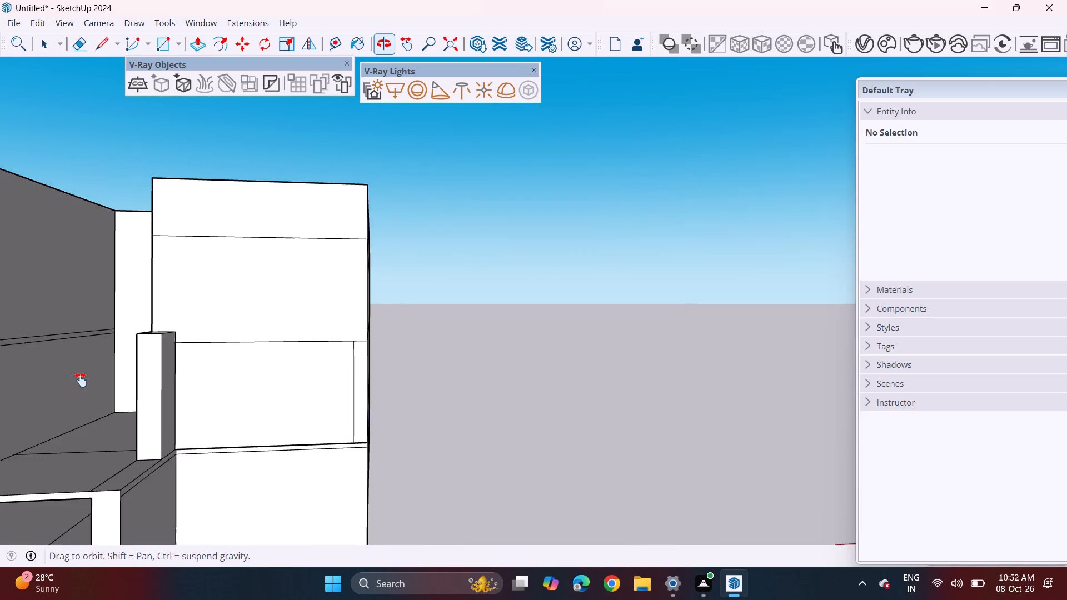
shift+middle_drag(81, 380, 264, 367)
middle_drag(268, 348, 195, 377)
scroll(283, 362, up, 3)
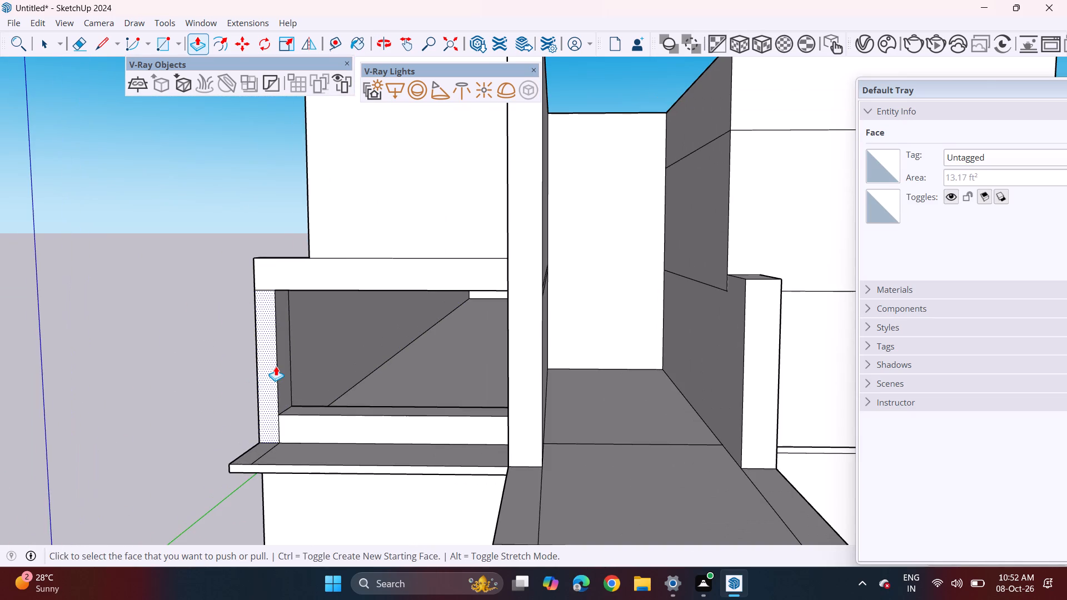
click(282, 366)
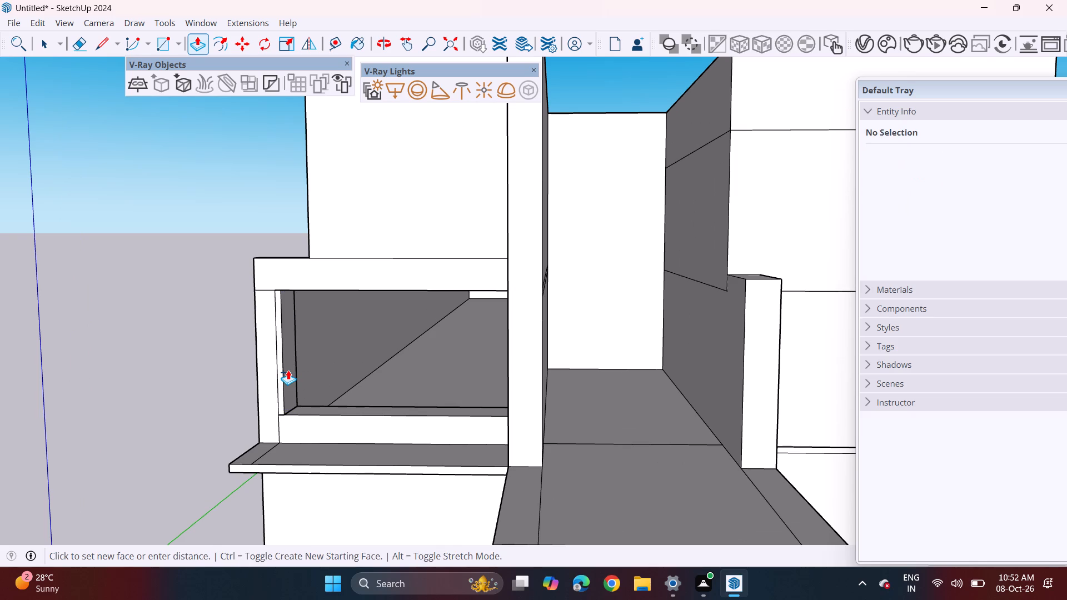
key(ctrl+z)
scroll(312, 401, up, 3)
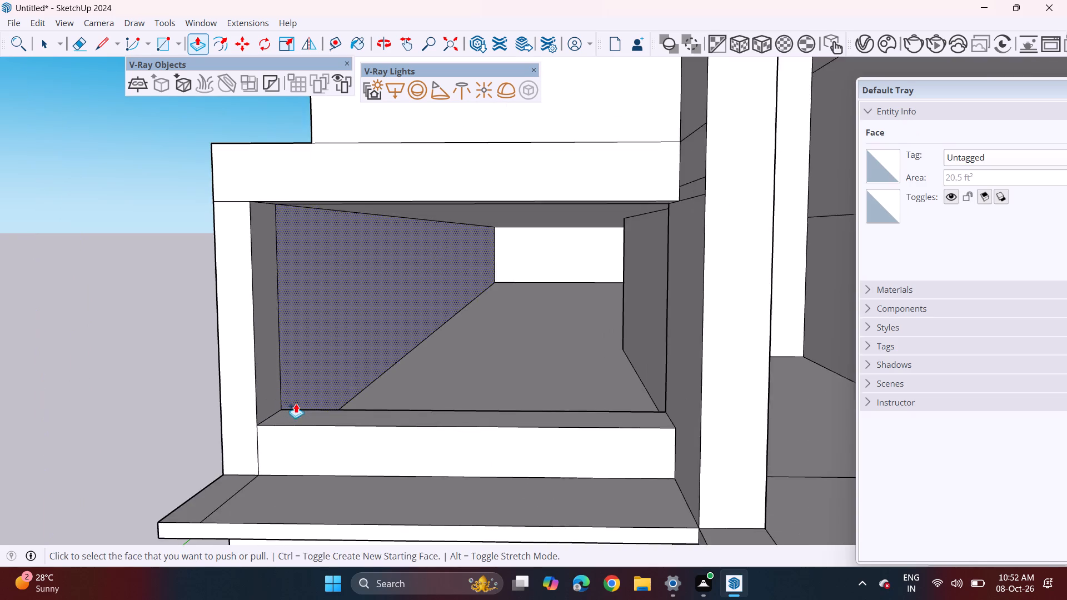
scroll(296, 403, up, 5)
click(270, 396)
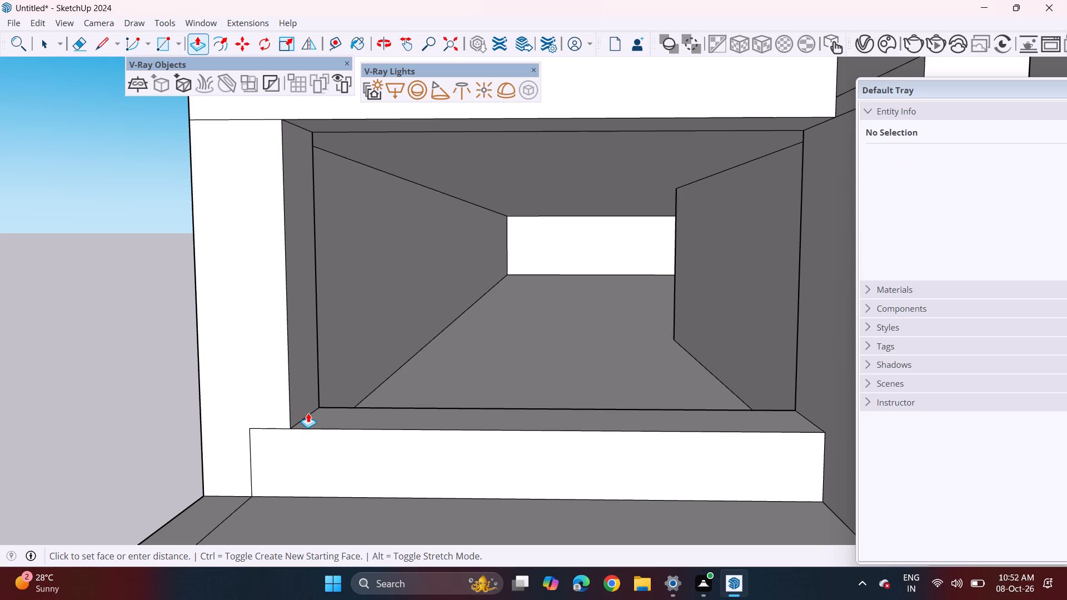
click(308, 413)
Erase the leftover edges on the wall around the opening, at the sill's outer corner and across the top of the corner pier.
click(78, 50)
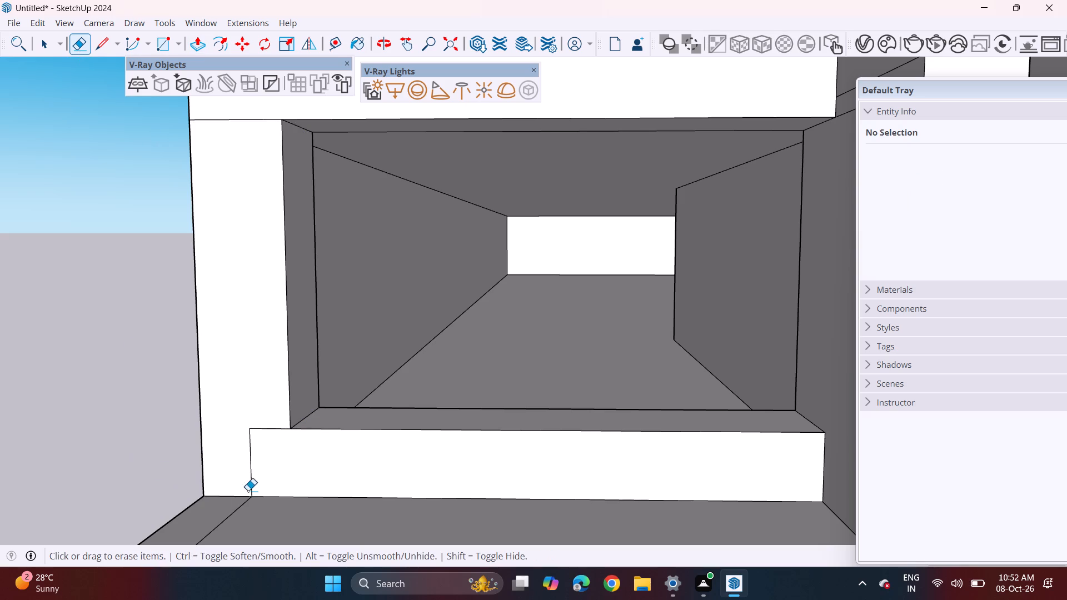
click(247, 478)
click(261, 473)
drag(258, 471, 245, 473)
click(240, 475)
drag(260, 441, 263, 426)
scroll(227, 306, down, 5)
drag(246, 187, 246, 200)
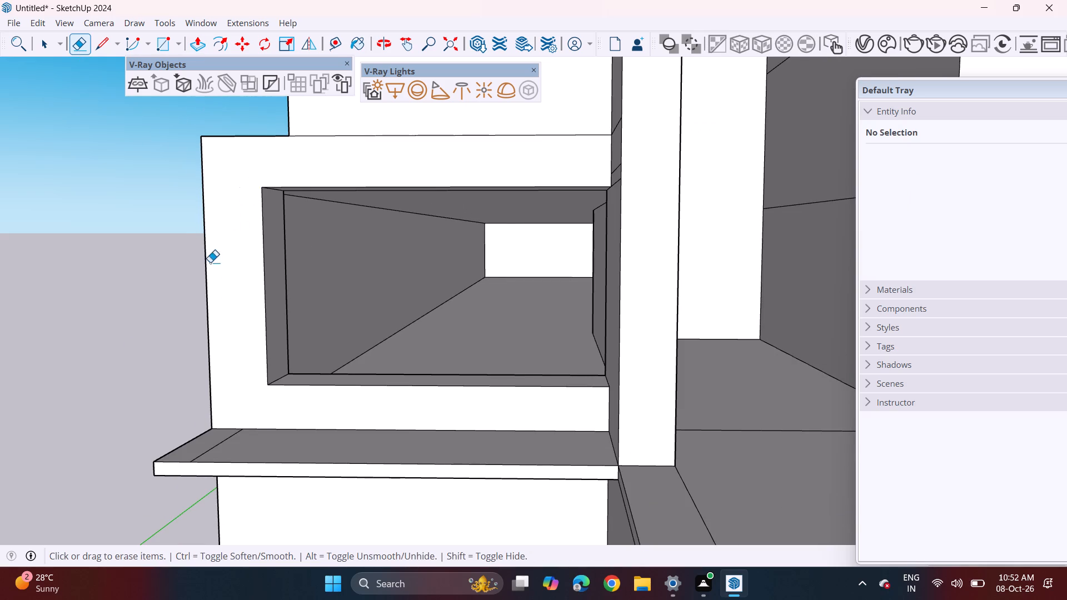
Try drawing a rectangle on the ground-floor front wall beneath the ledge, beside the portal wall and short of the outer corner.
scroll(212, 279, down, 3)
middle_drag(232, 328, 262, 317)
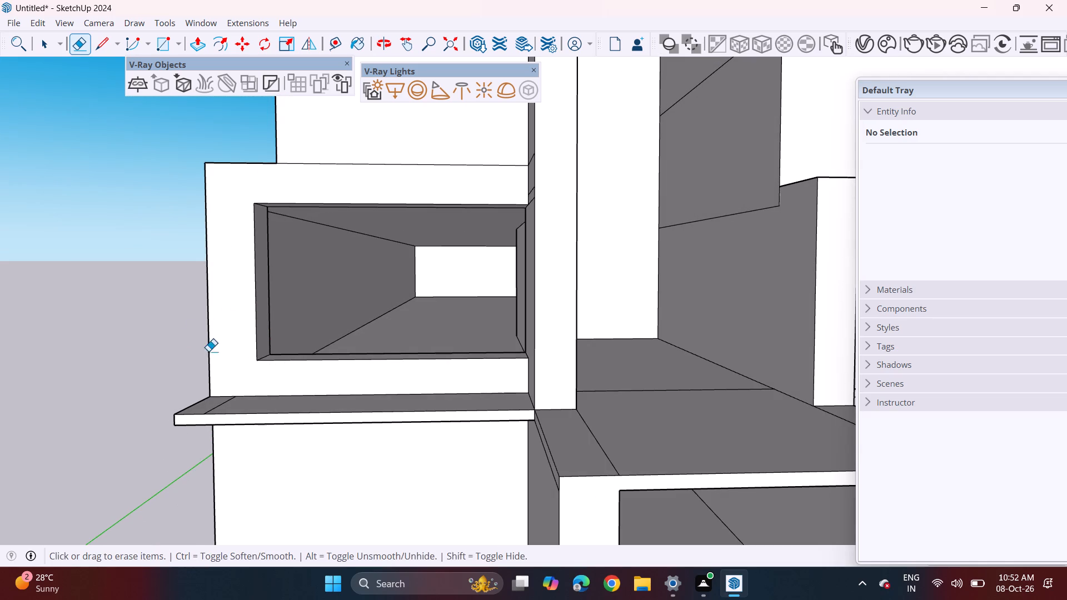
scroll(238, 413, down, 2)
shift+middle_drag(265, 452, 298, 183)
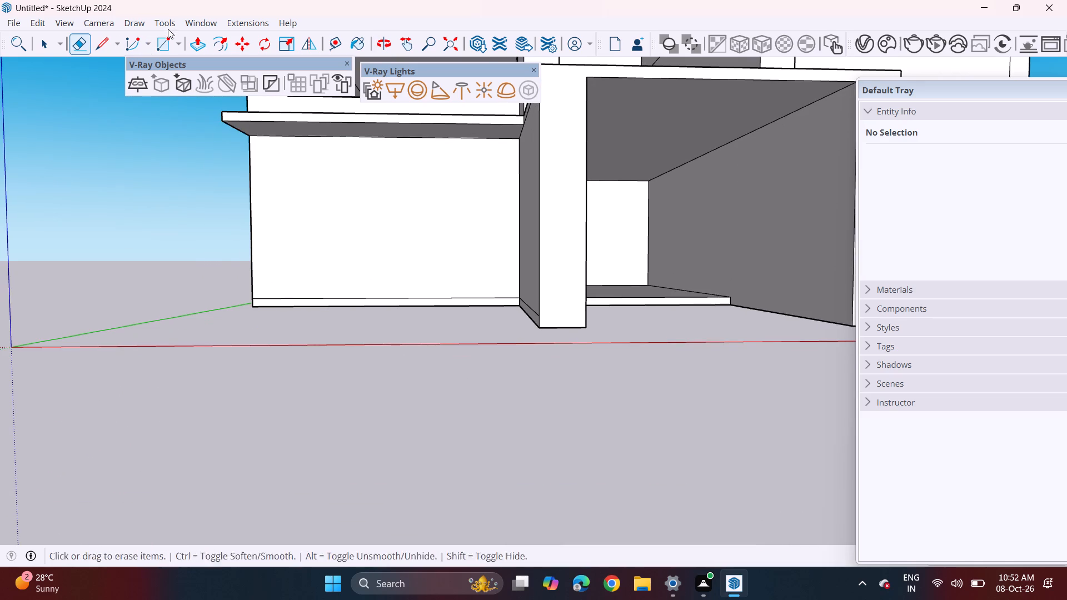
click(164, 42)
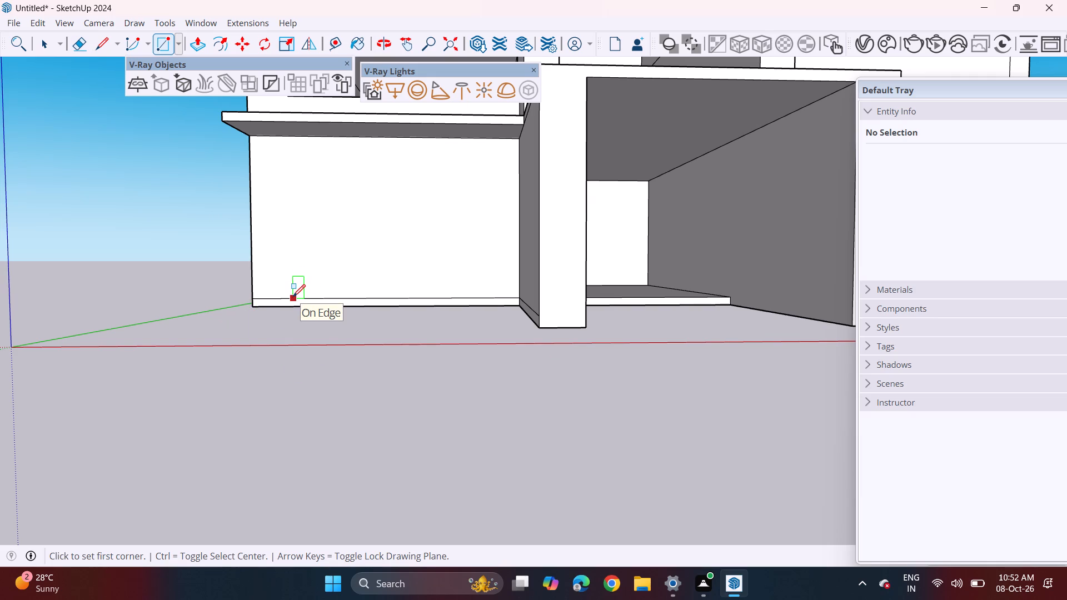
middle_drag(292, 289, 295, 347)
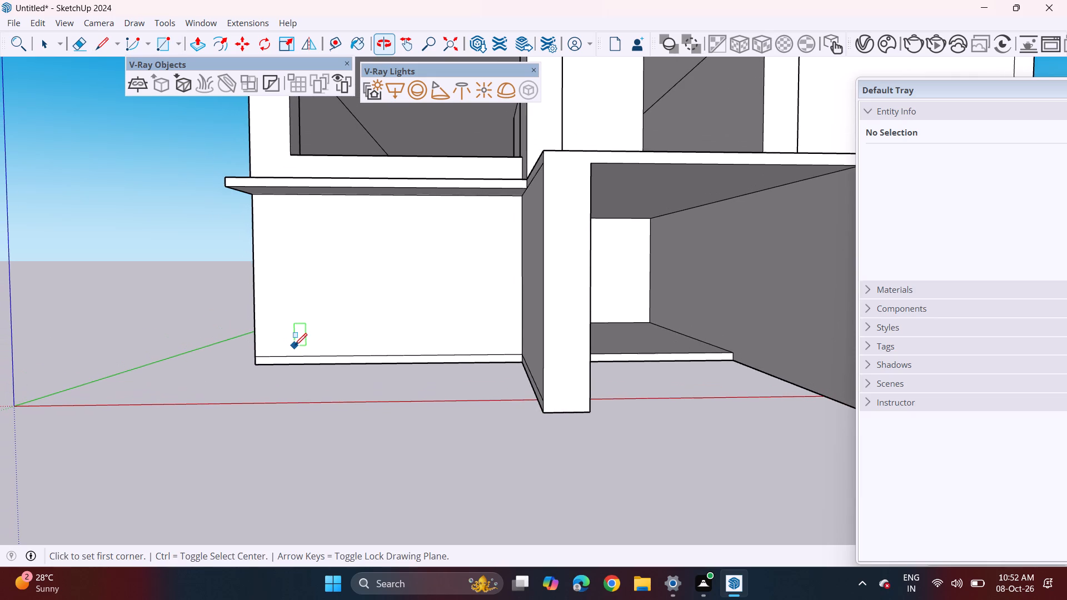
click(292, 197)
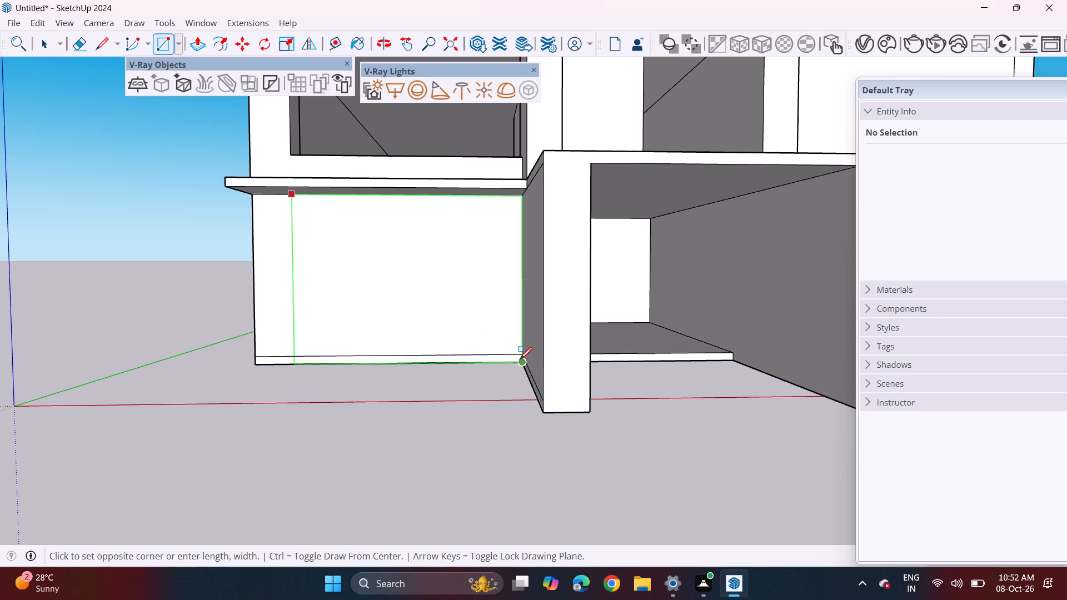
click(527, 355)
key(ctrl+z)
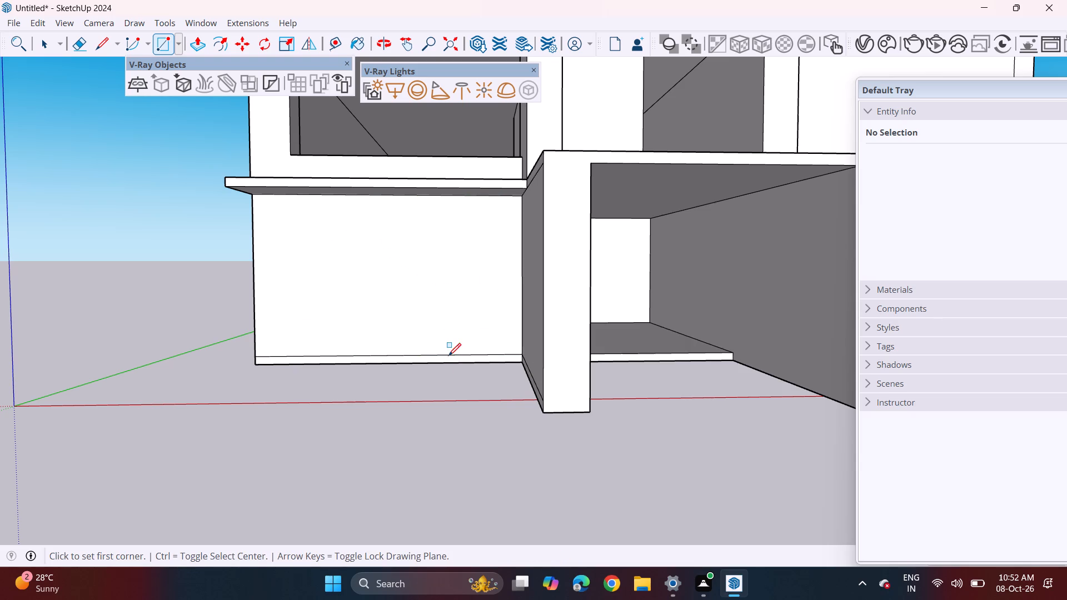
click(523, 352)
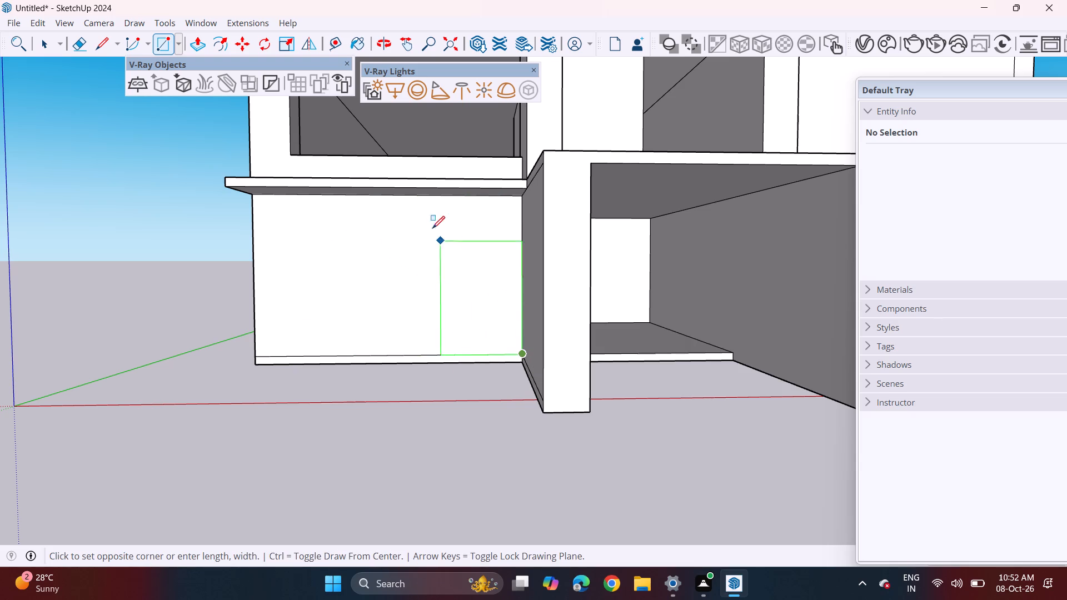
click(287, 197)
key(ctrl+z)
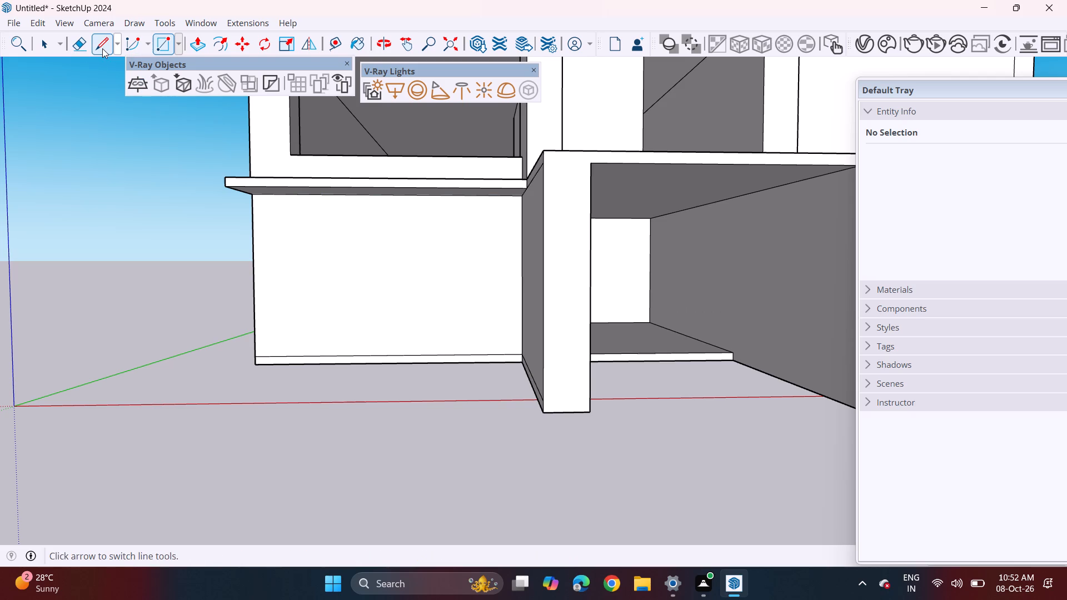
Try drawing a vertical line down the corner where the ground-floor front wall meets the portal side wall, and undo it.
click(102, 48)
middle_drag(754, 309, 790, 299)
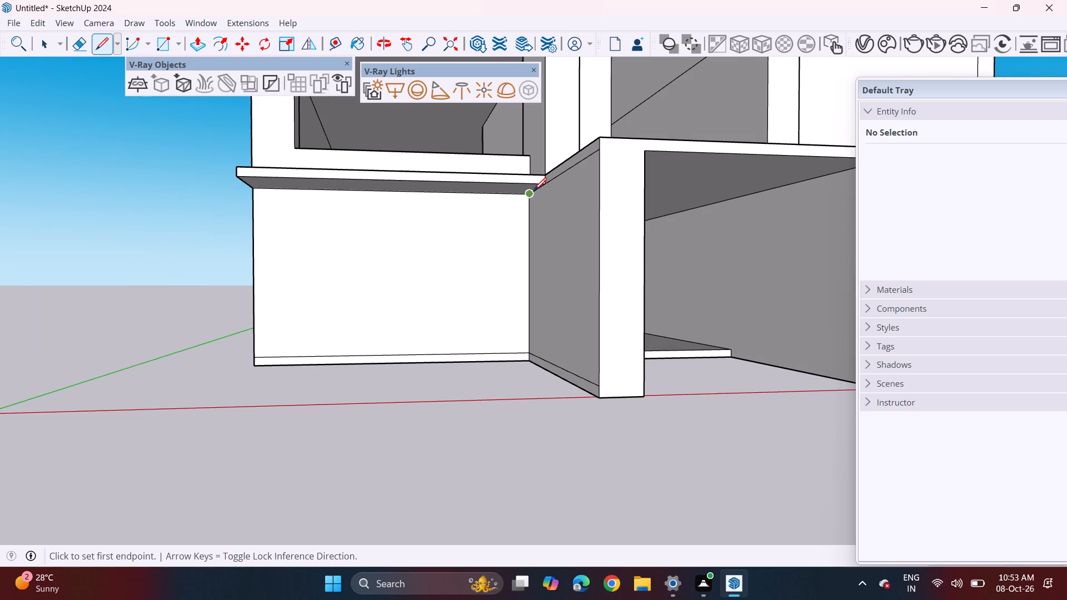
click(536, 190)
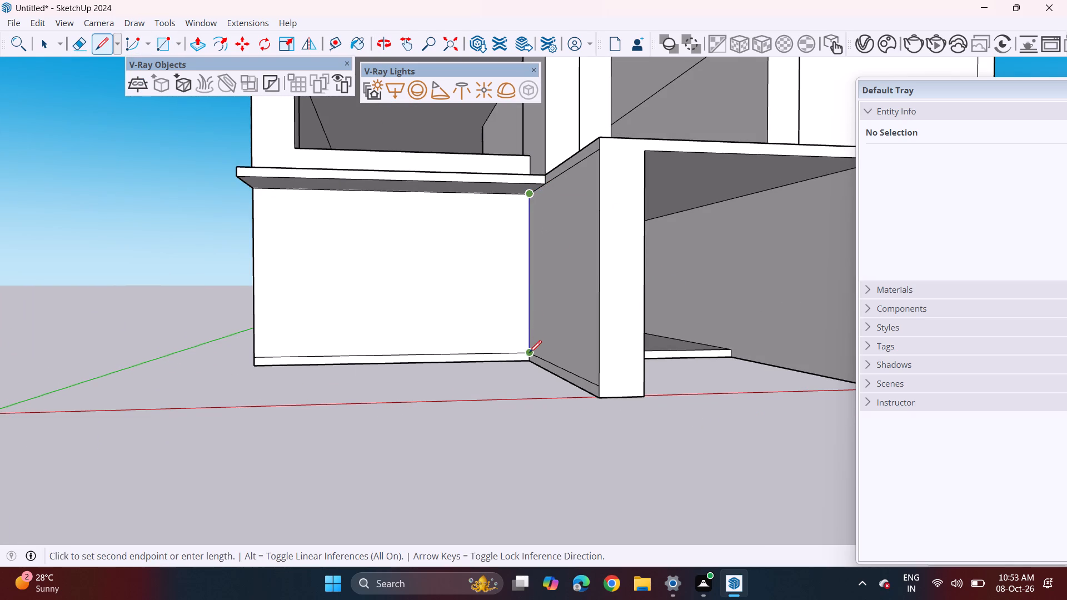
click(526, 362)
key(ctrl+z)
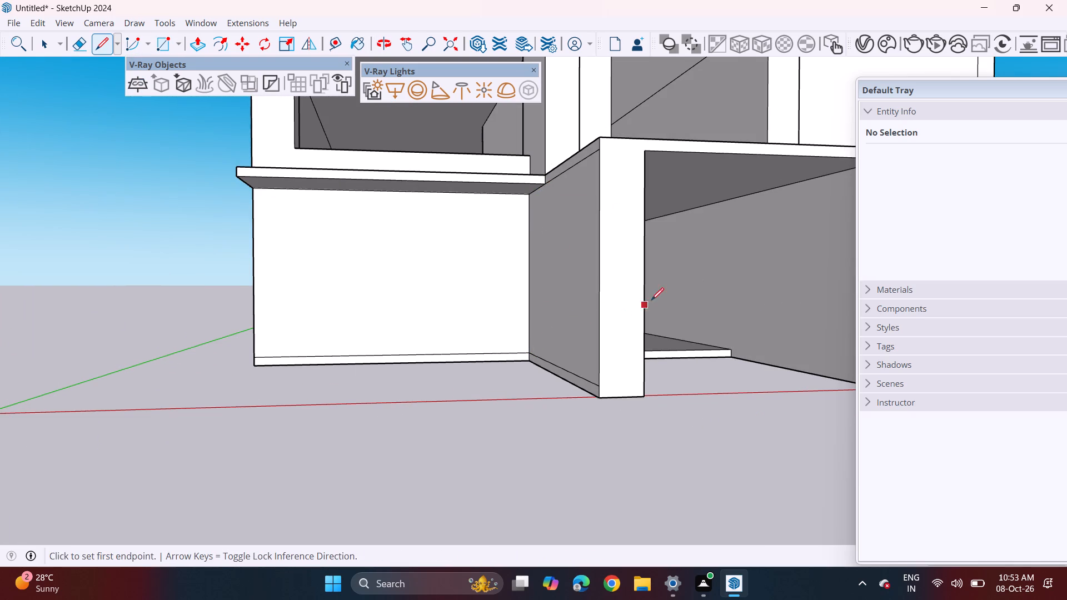
Draw a vertical line on the portal's inner side wall from the entrance floor slab's front corner to the ceiling.
middle_drag(652, 297, 476, 311)
click(517, 354)
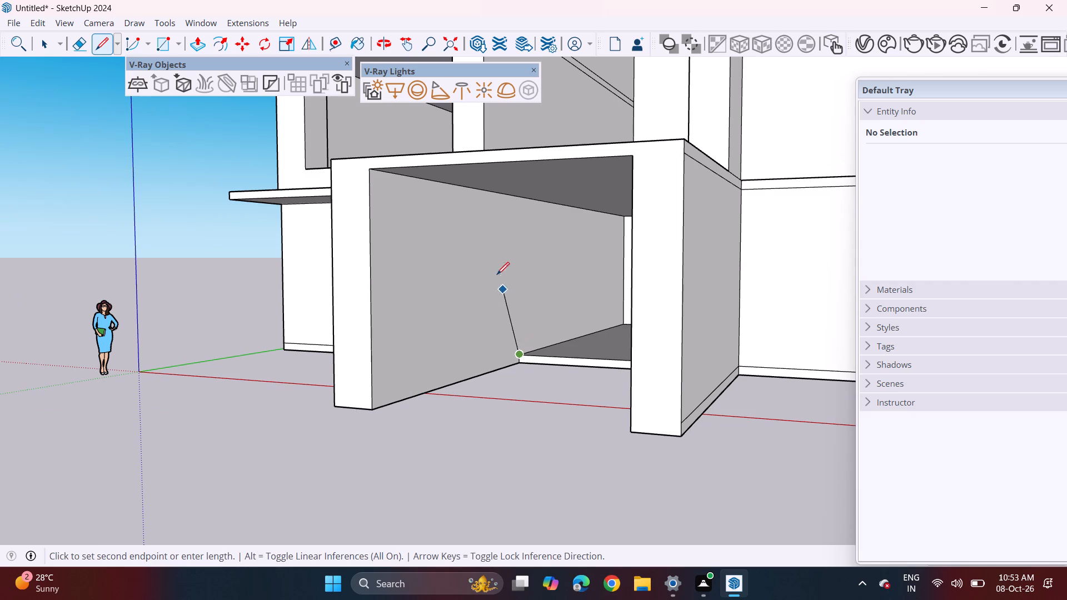
click(518, 201)
Draw a rectangle on the ground-floor front wall from the ledge's underside to the base line, reaching the portal wall and leaving a corner pier.
middle_drag(483, 233, 557, 241)
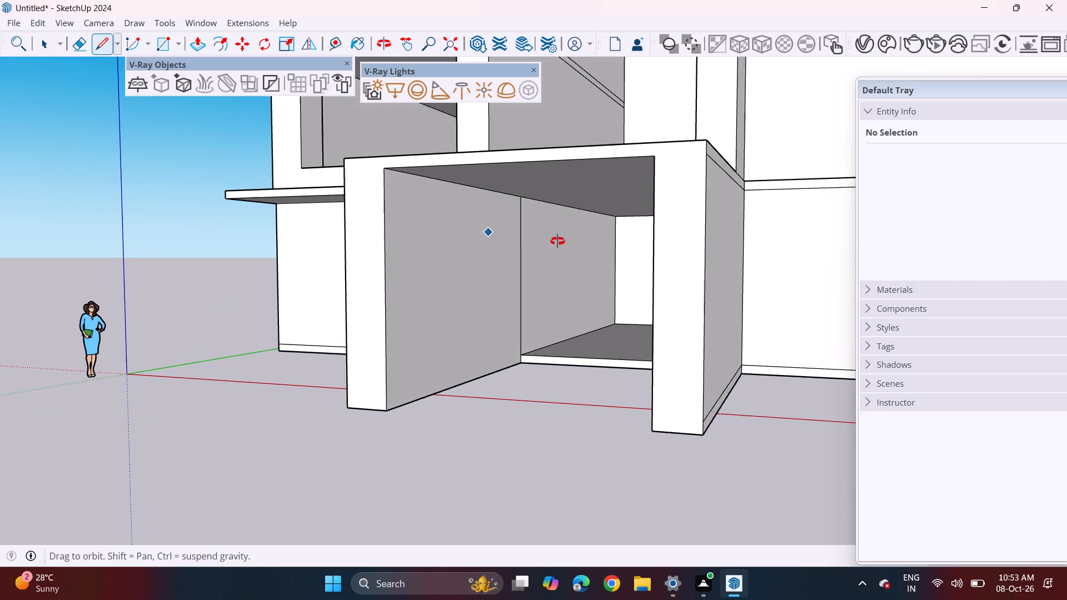
middle_drag(557, 241, 641, 232)
click(168, 39)
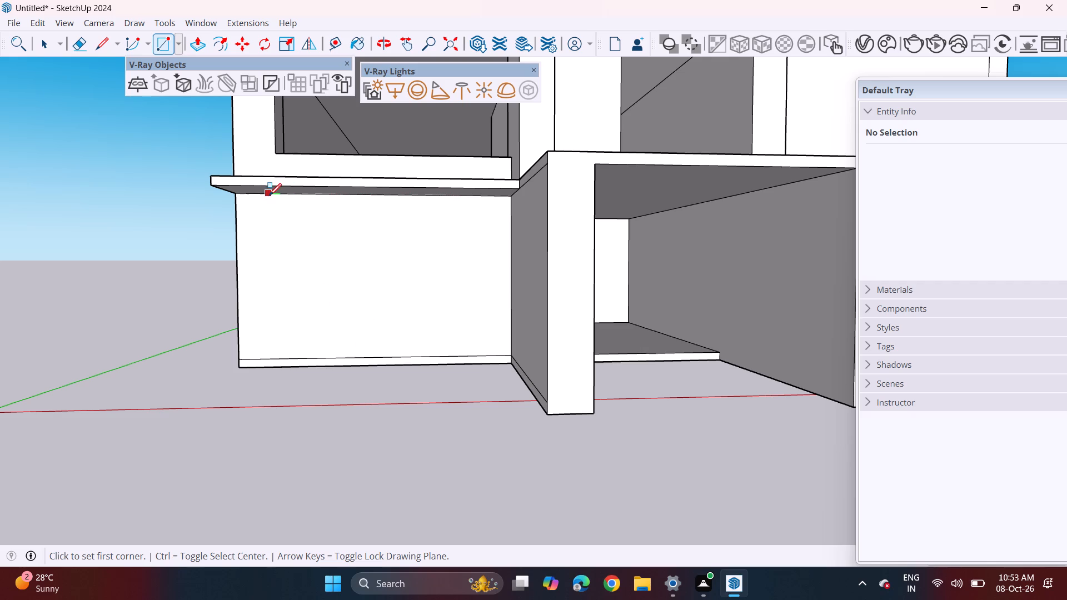
middle_drag(273, 207, 293, 219)
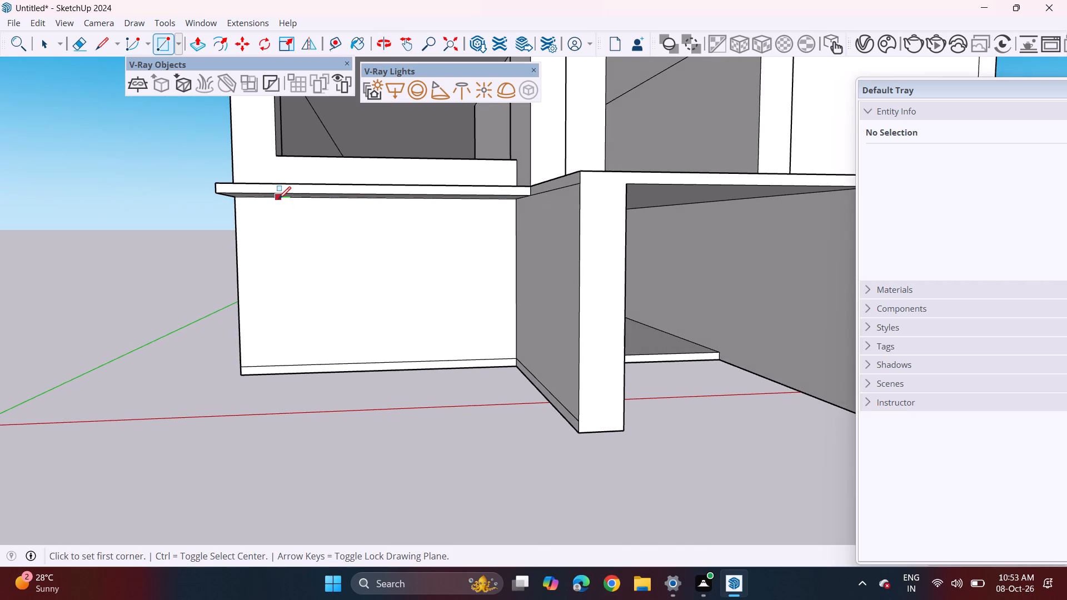
drag(278, 199, 278, 208)
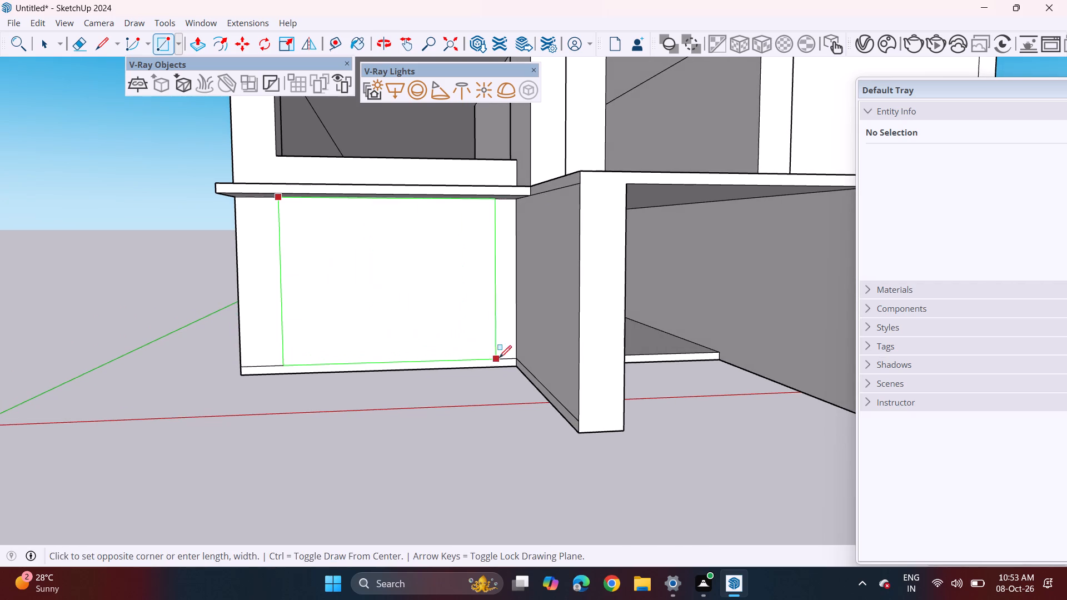
click(520, 359)
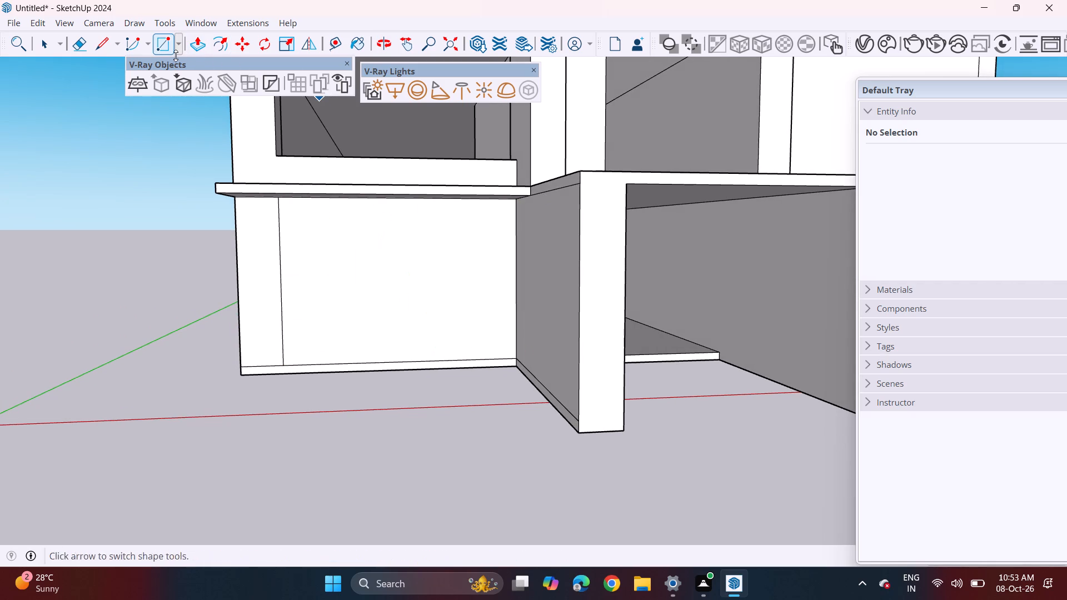
Push/Pull the ground-floor rectangle deep inward beneath the ledge to hollow out the room beside the portal.
click(198, 49)
click(366, 318)
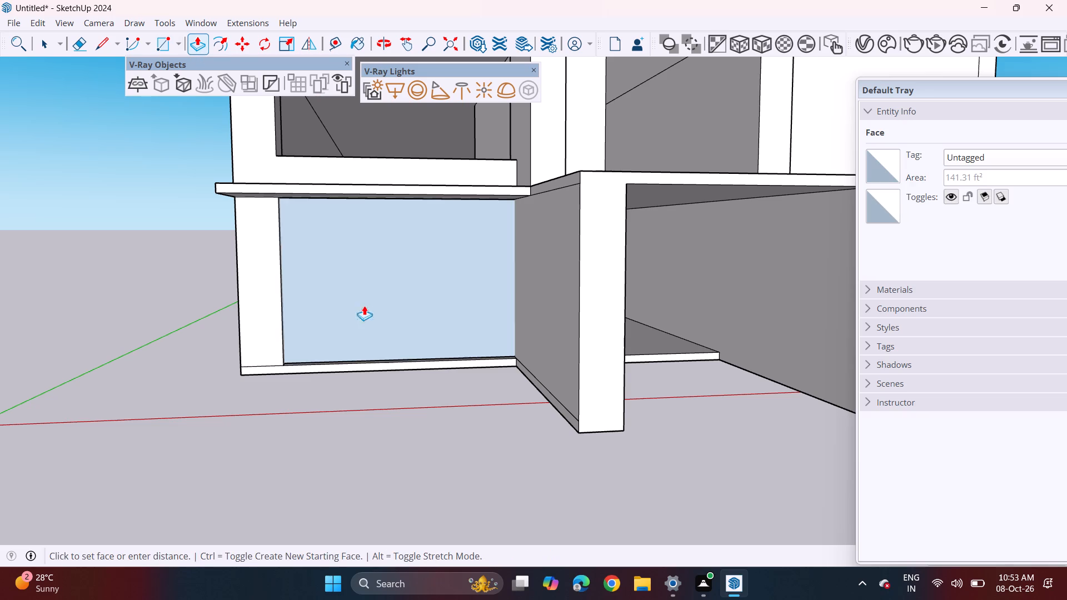
click(361, 278)
middle_drag(440, 311, 285, 322)
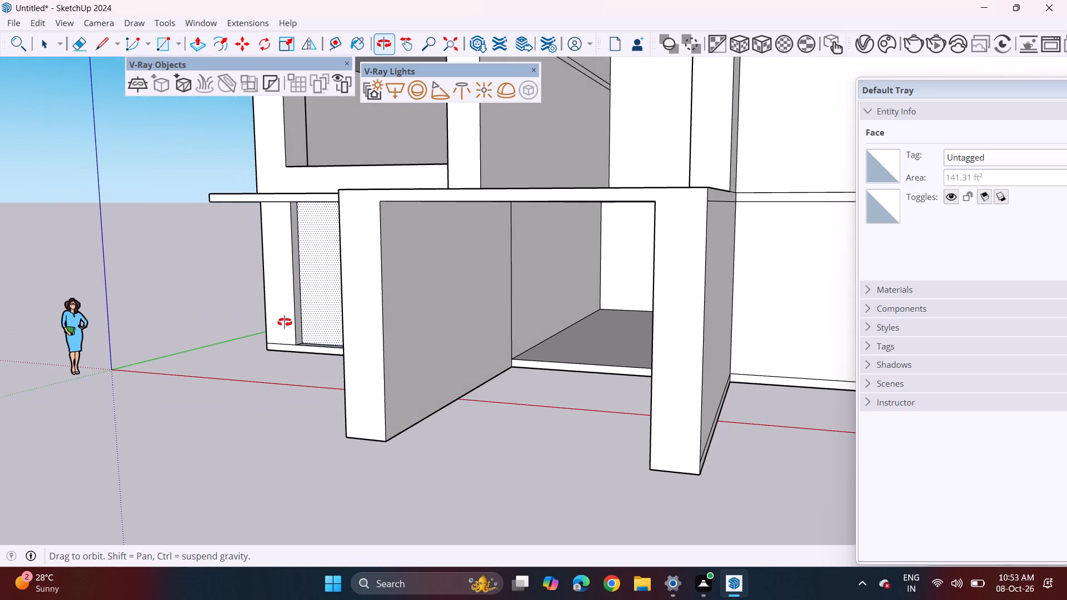
middle_drag(285, 322, 424, 379)
click(410, 345)
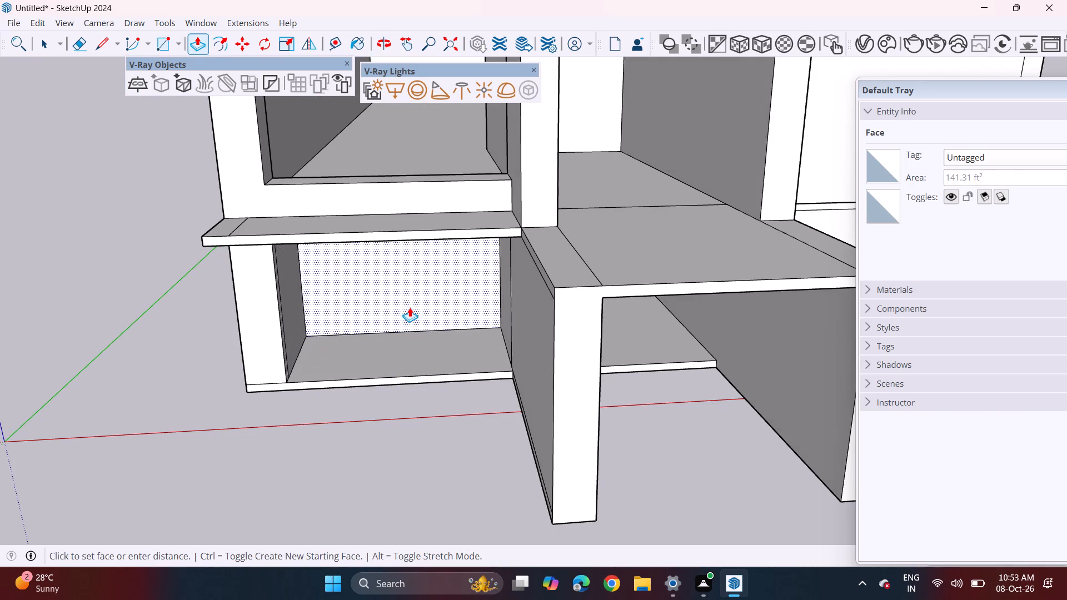
click(410, 307)
click(416, 313)
middle_drag(410, 242, 413, 187)
click(453, 268)
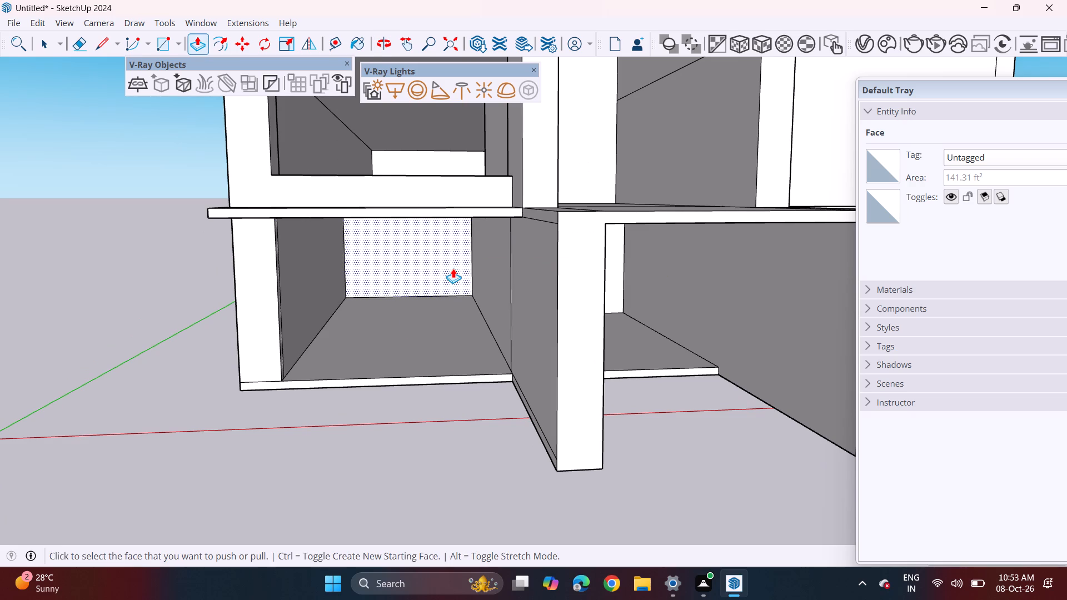
key(ctrl+z)
click(427, 300)
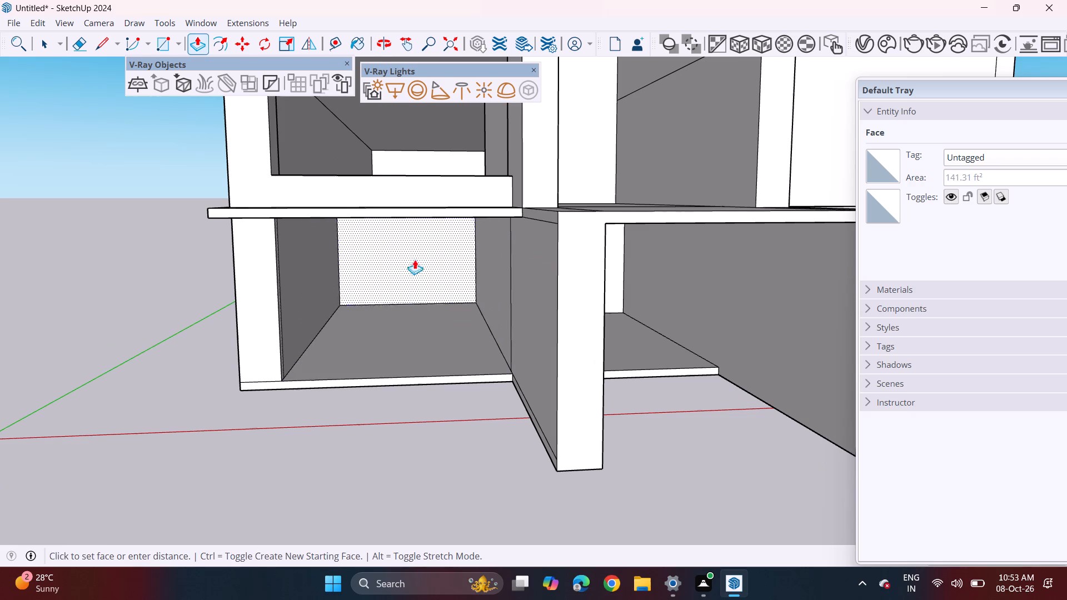
click(413, 164)
Draw a rectangle on the entrance's back wall, starting at the floor and leaving a narrow frame along both sides and the top.
middle_drag(415, 342, 413, 301)
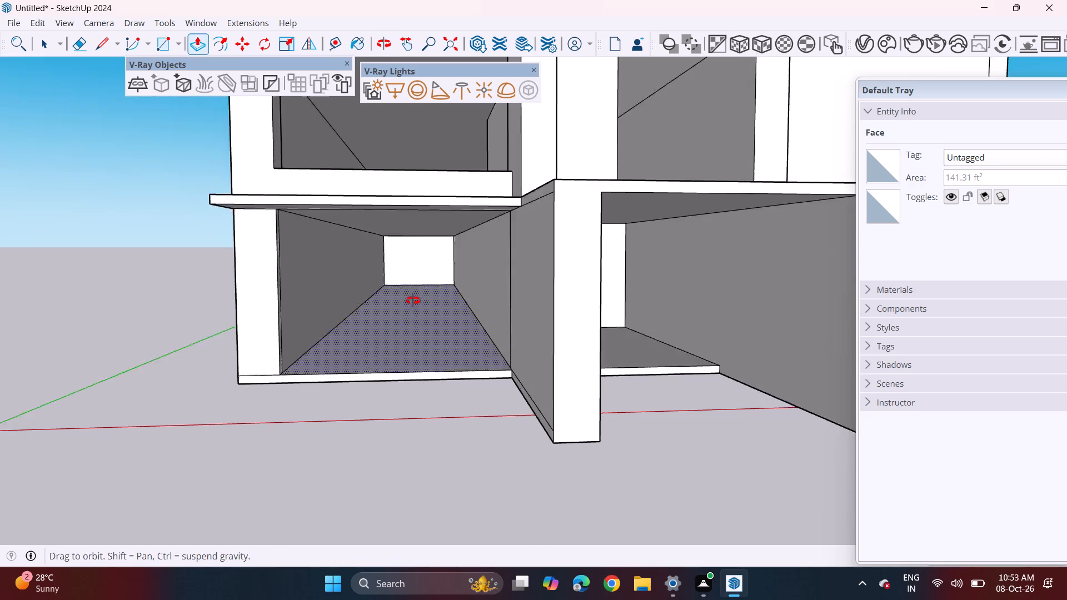
middle_drag(413, 301, 413, 293)
scroll(413, 293, down, 3)
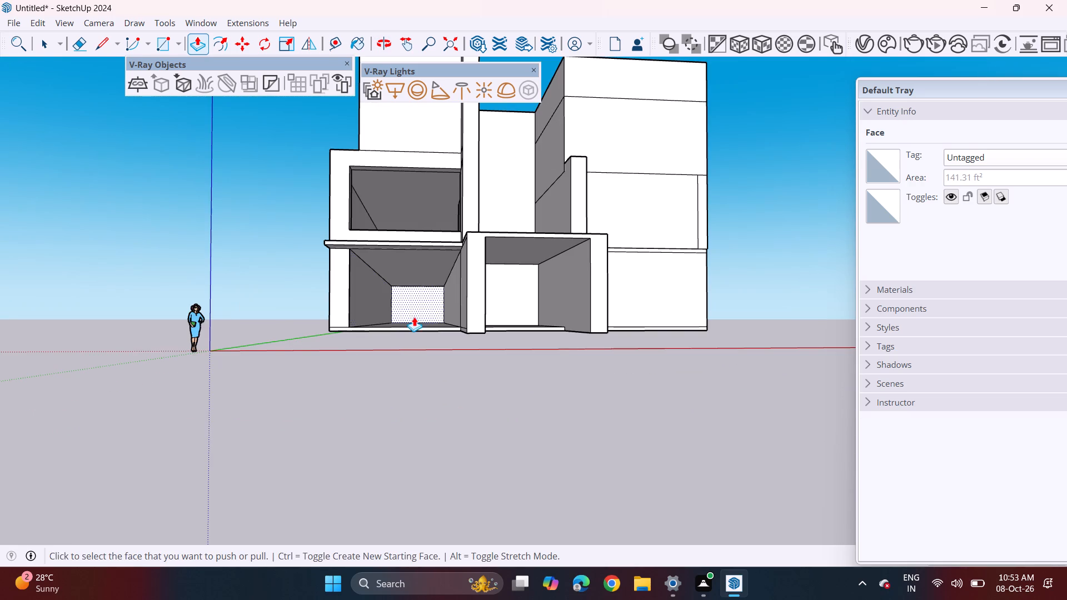
shift+middle_drag(425, 289, 375, 351)
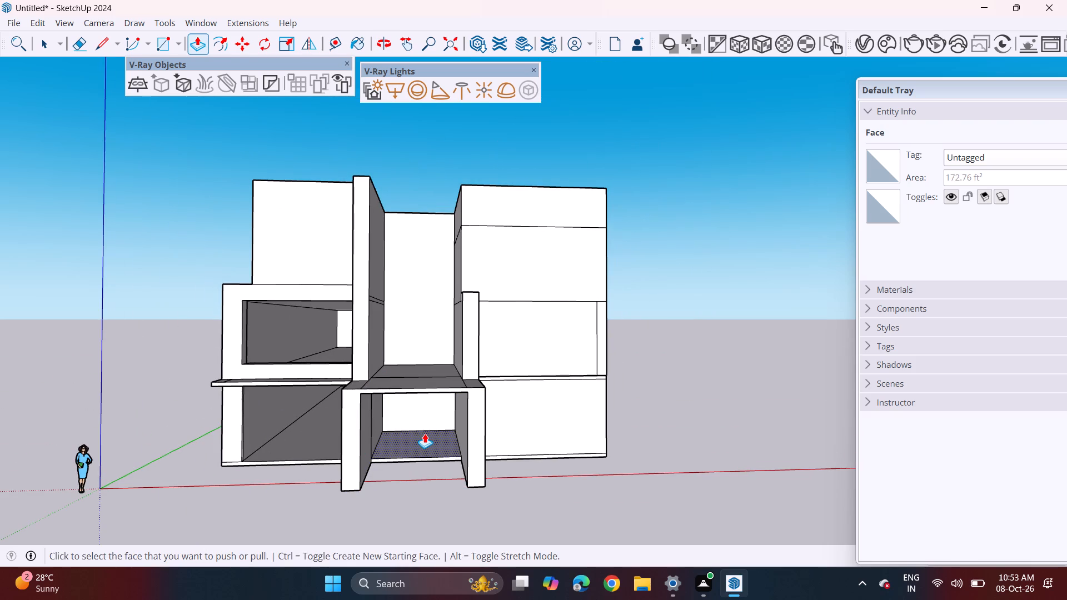
middle_drag(413, 436, 415, 403)
scroll(406, 416, up, 4)
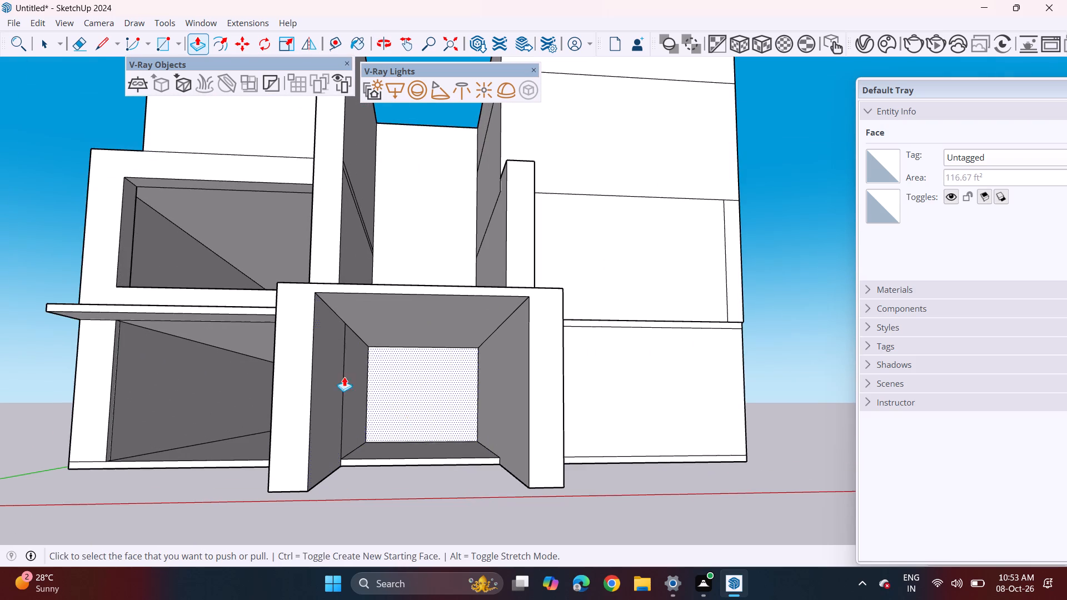
click(157, 38)
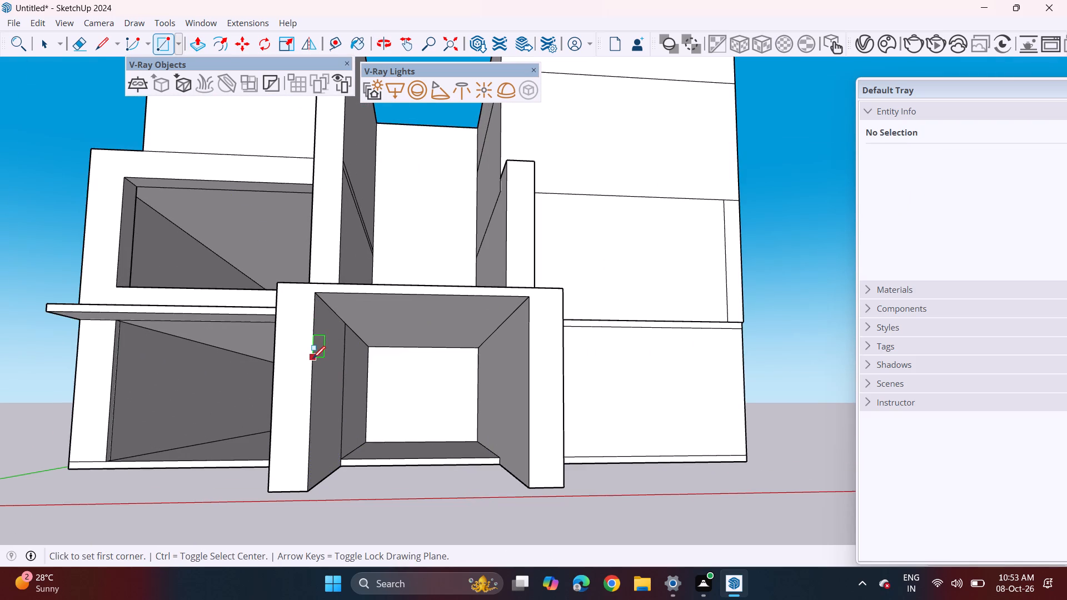
scroll(313, 360, up, 4)
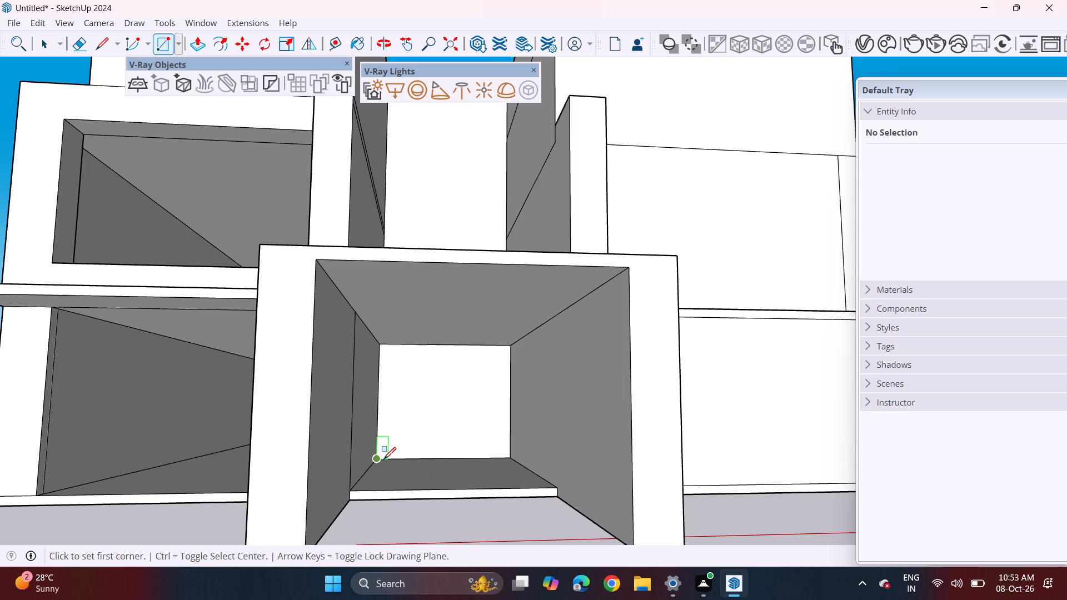
scroll(375, 456, up, 5)
click(384, 461)
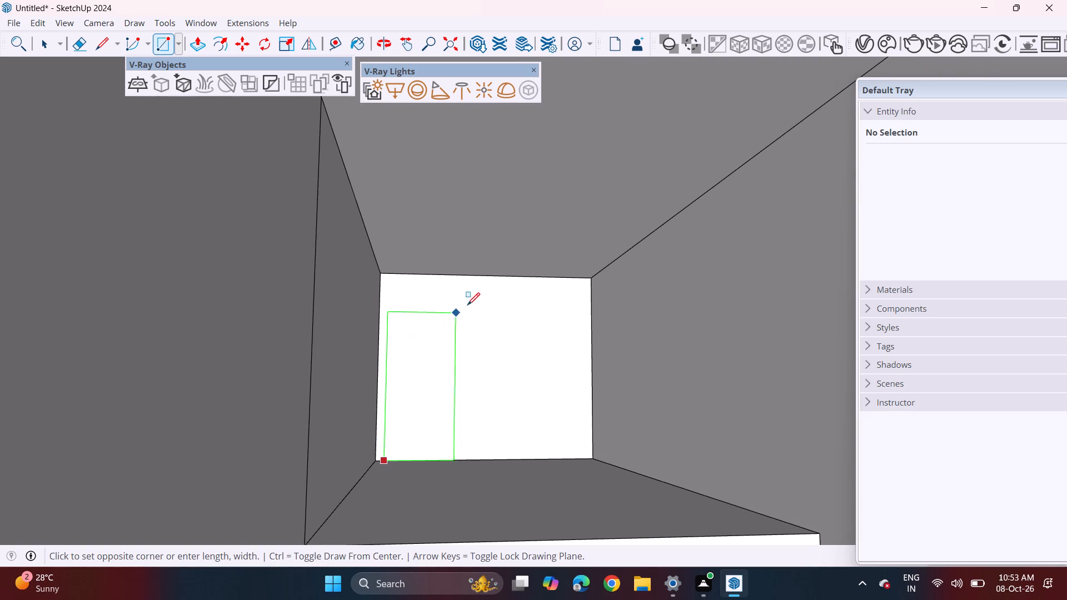
click(584, 288)
Push/Pull the rectangle on the entrance's back wall slightly inward to form a shallow recess within the frame.
click(192, 34)
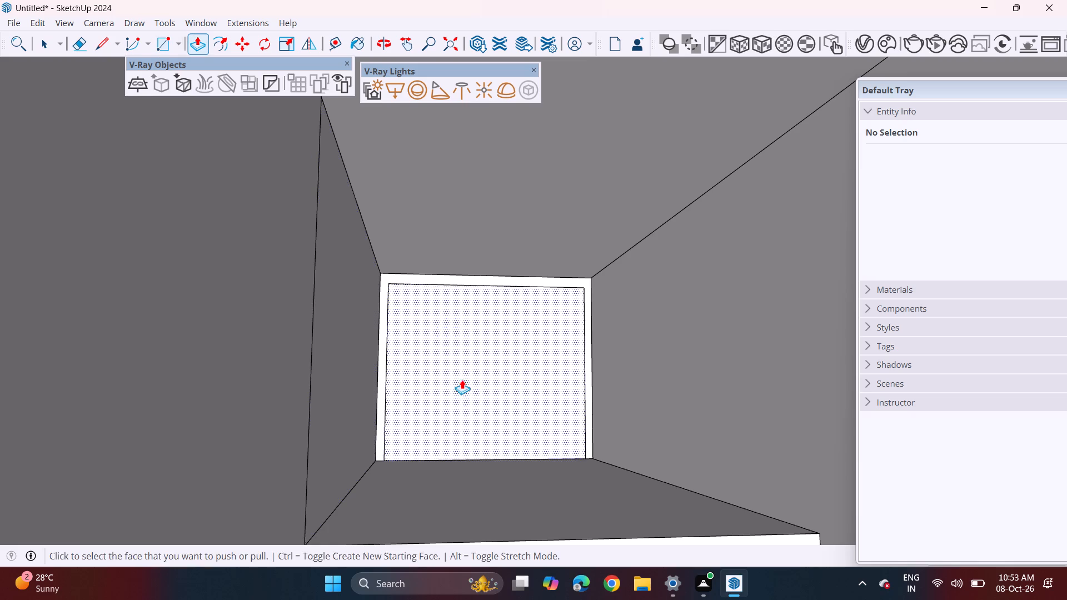
double_click(466, 391)
click(475, 437)
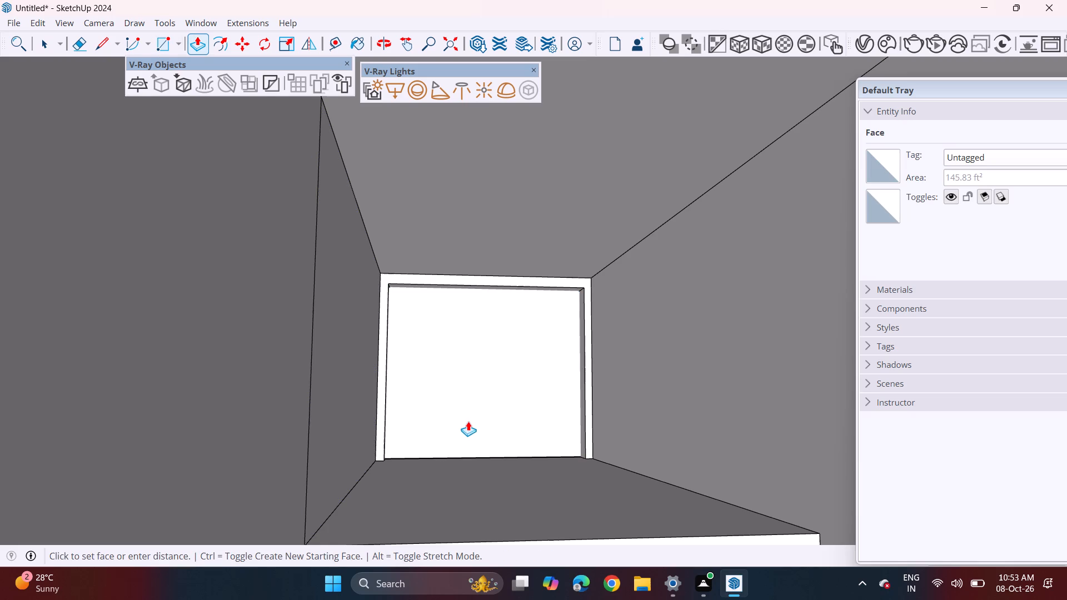
click(455, 396)
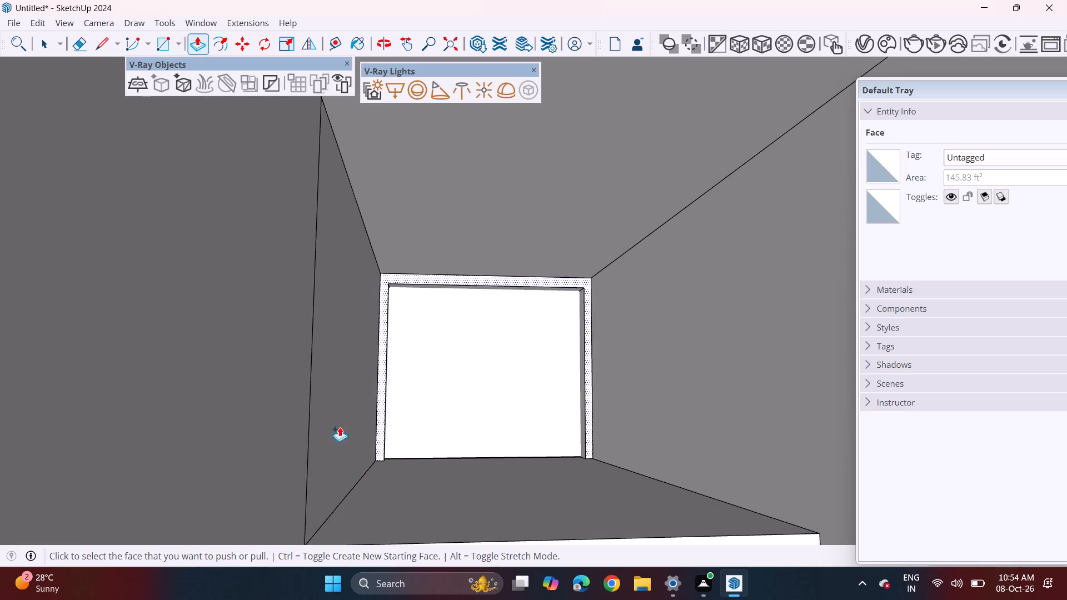
middle_drag(282, 403, 310, 444)
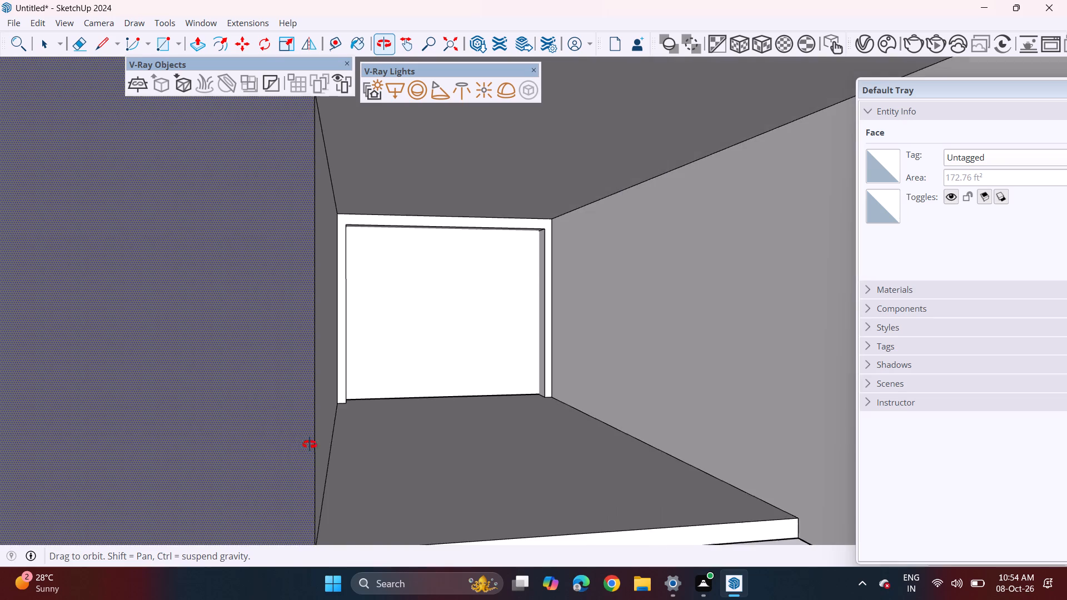
middle_drag(310, 444, 268, 479)
click(510, 327)
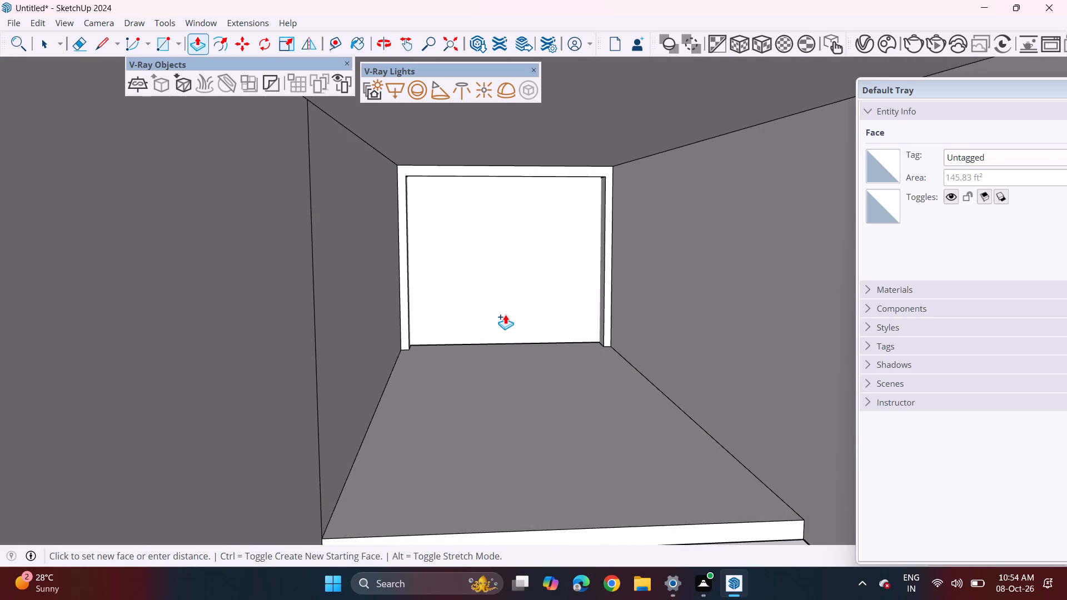
click(505, 307)
key(space)
Push/Pull the recessed entrance face much deeper into the building to open up the interior behind the frame.
scroll(472, 360, down, 4)
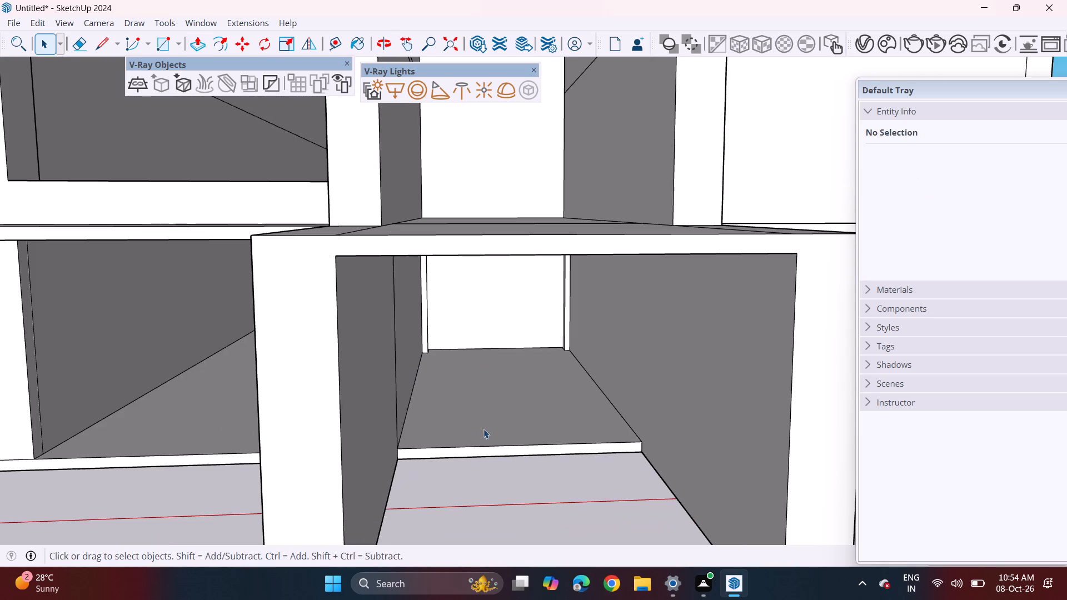
middle_drag(483, 441, 472, 378)
shift+middle_drag(504, 397, 444, 448)
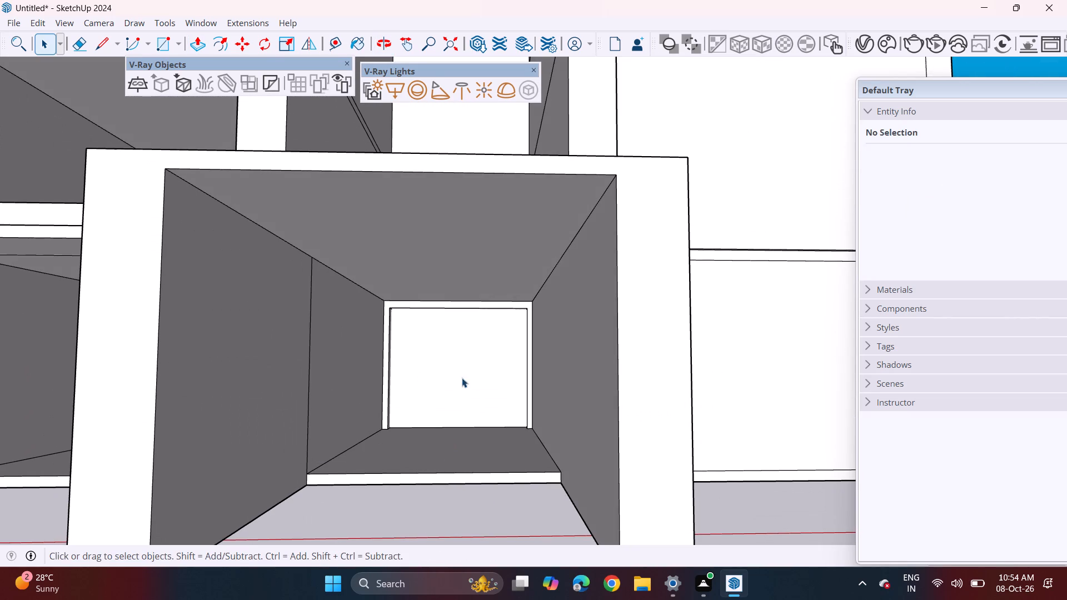
key(p)
click(472, 407)
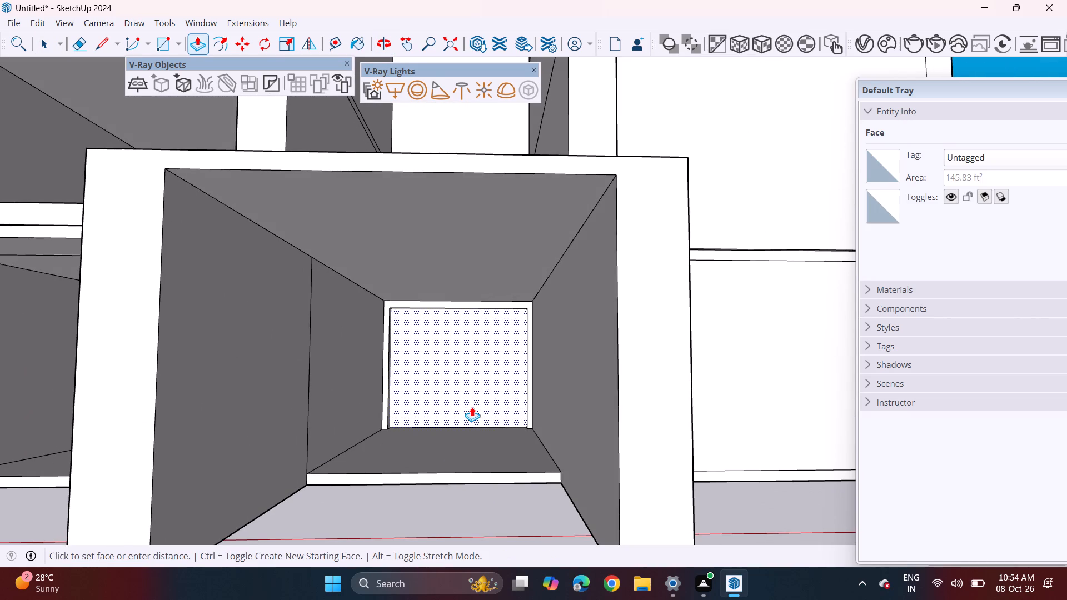
click(467, 391)
middle_drag(468, 389, 473, 407)
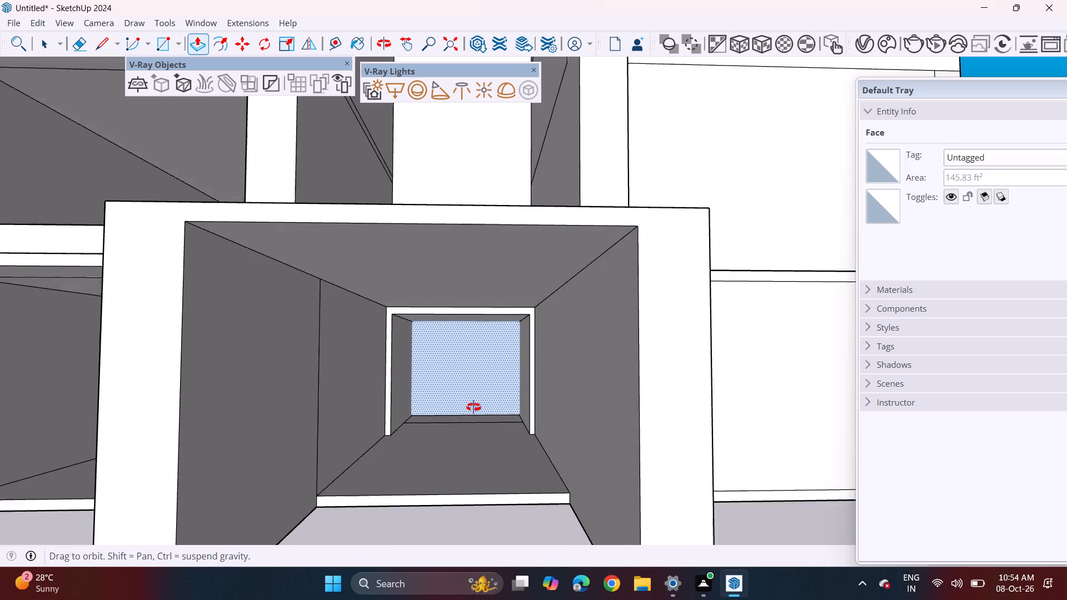
middle_drag(473, 407, 473, 408)
click(473, 398)
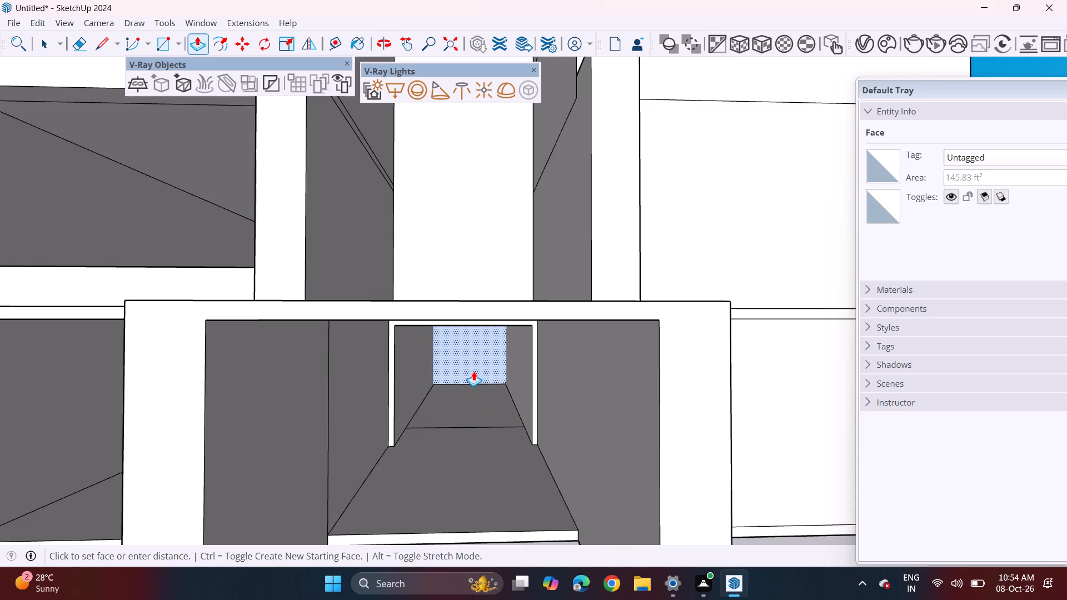
middle_drag(452, 351, 500, 349)
click(355, 346)
Draw a rectangle on the ground-floor facade right of the portal, between base strip and ledge line, leaving a narrow strip at the outer corner.
middle_drag(602, 386, 513, 379)
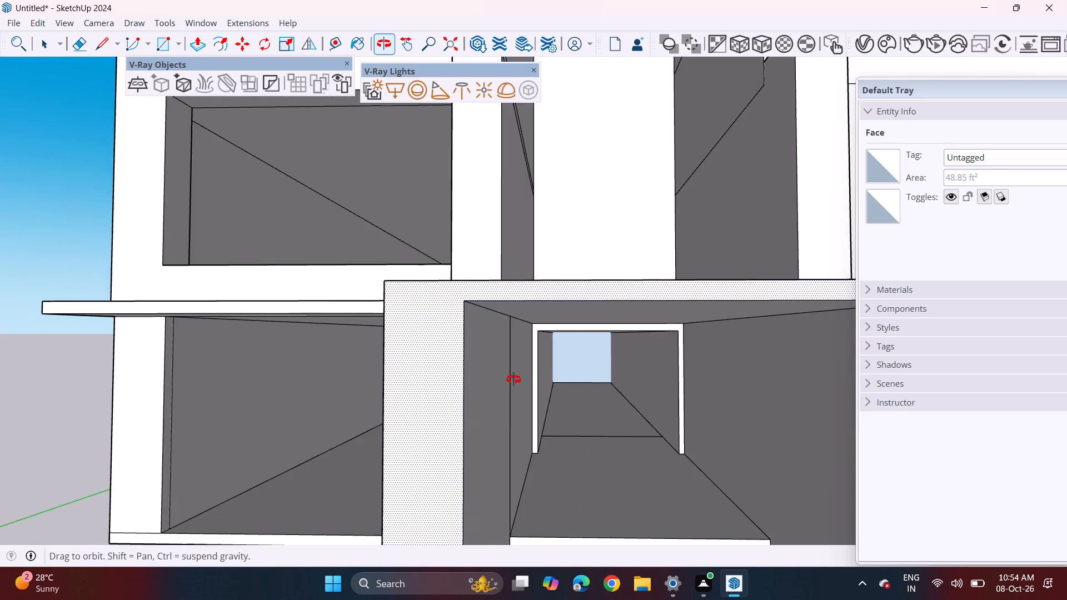
middle_drag(513, 379, 503, 369)
shift+middle_drag(582, 445, 527, 450)
scroll(494, 459, down, 1)
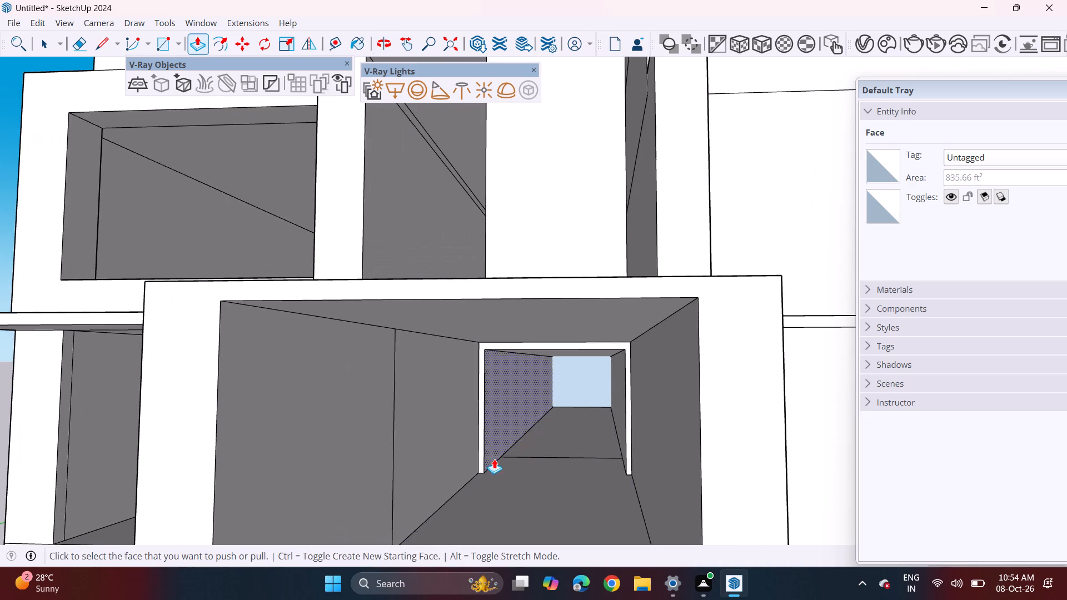
scroll(494, 459, down, 1)
middle_drag(558, 413, 592, 406)
scroll(569, 427, down, 2)
middle_drag(569, 433, 492, 442)
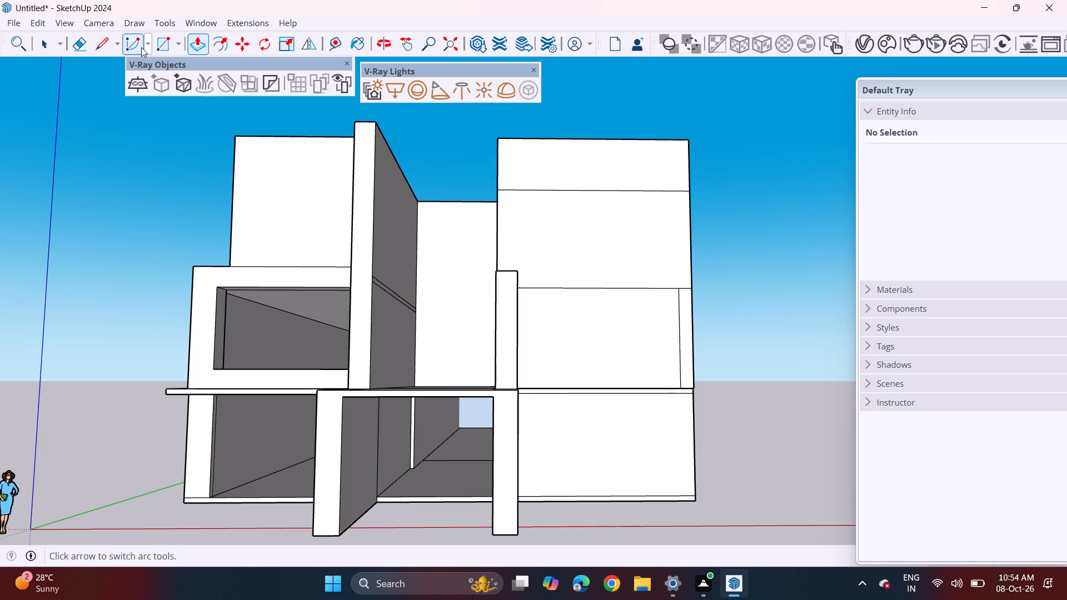
click(160, 47)
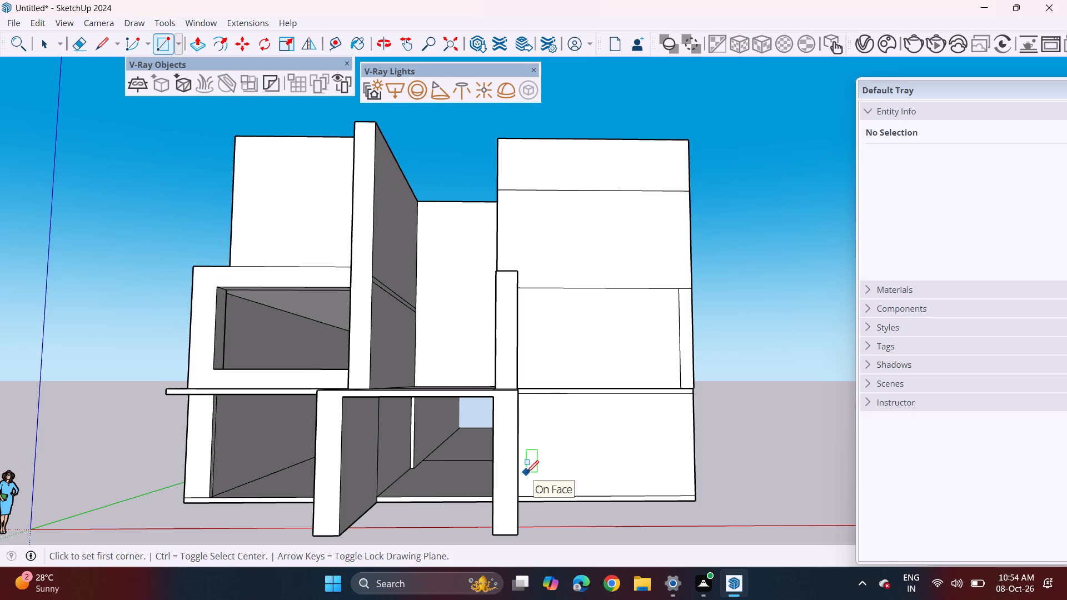
middle_drag(591, 473, 535, 468)
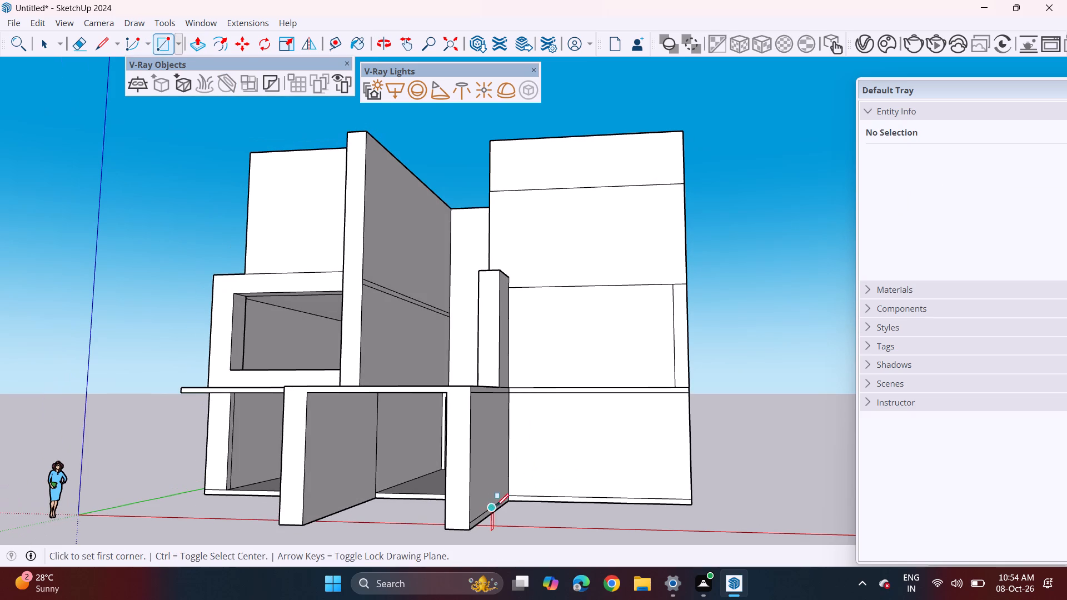
drag(511, 495, 520, 489)
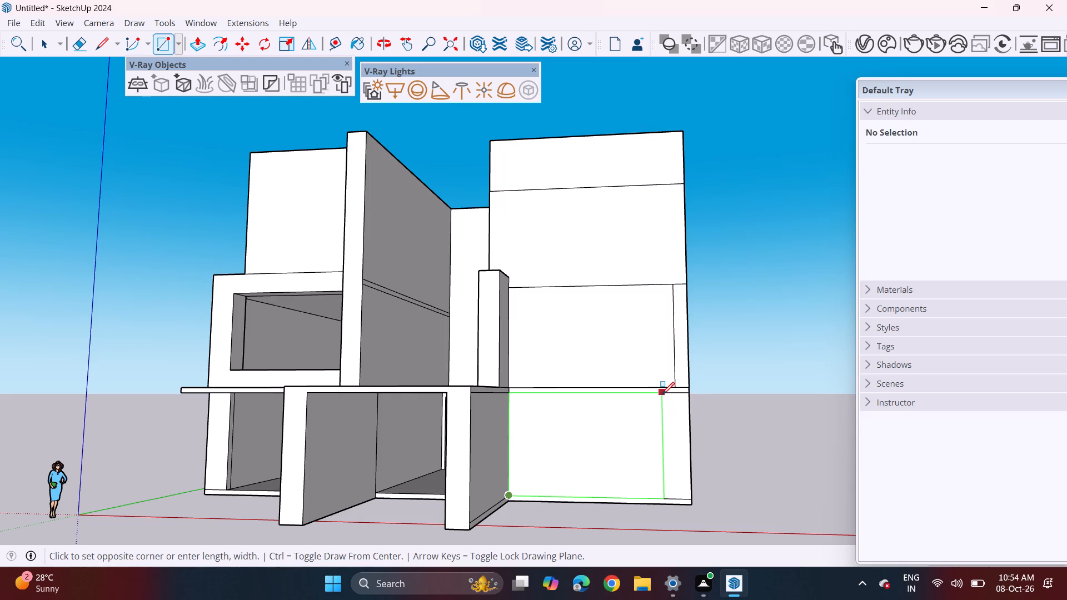
click(662, 396)
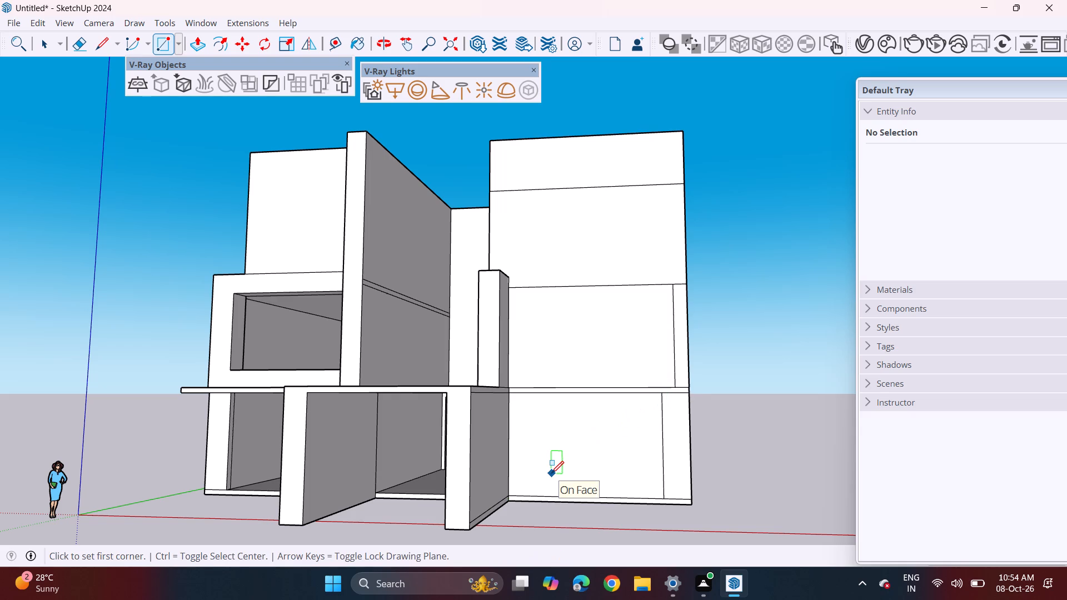
Push/Pull the new ground-floor rectangle deep into the building, matching the depth of the entrance interior's back wall.
scroll(463, 474, down, 2)
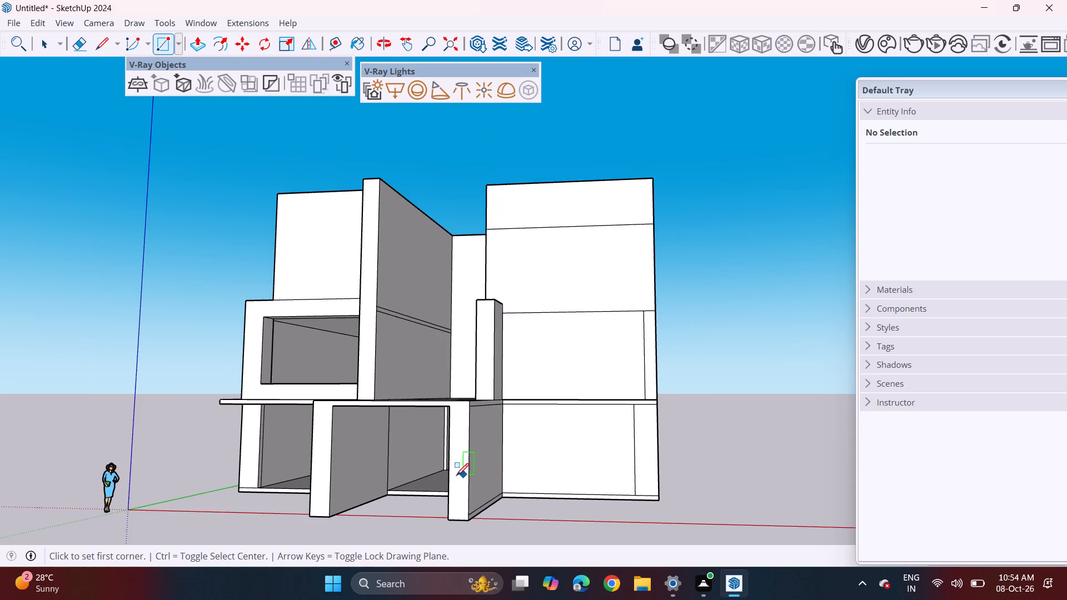
middle_drag(371, 477, 456, 464)
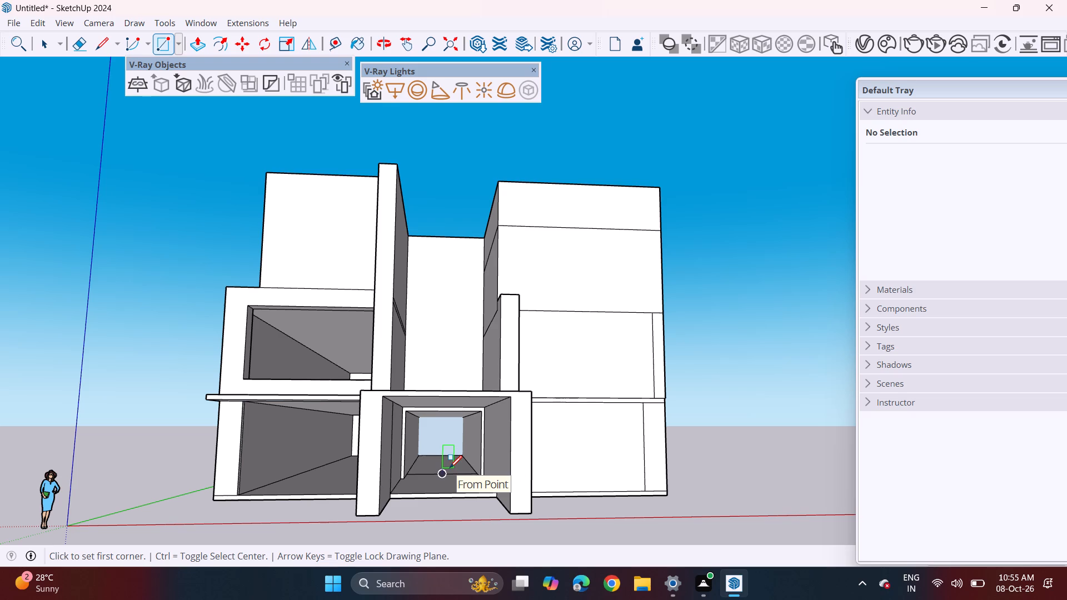
middle_drag(550, 448, 546, 456)
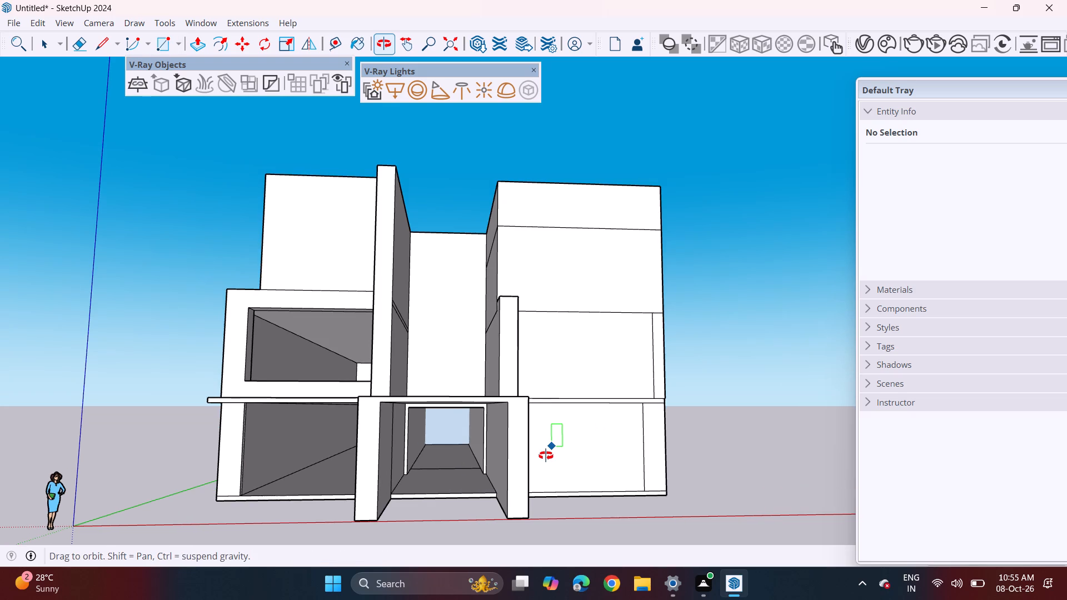
middle_drag(546, 456, 458, 446)
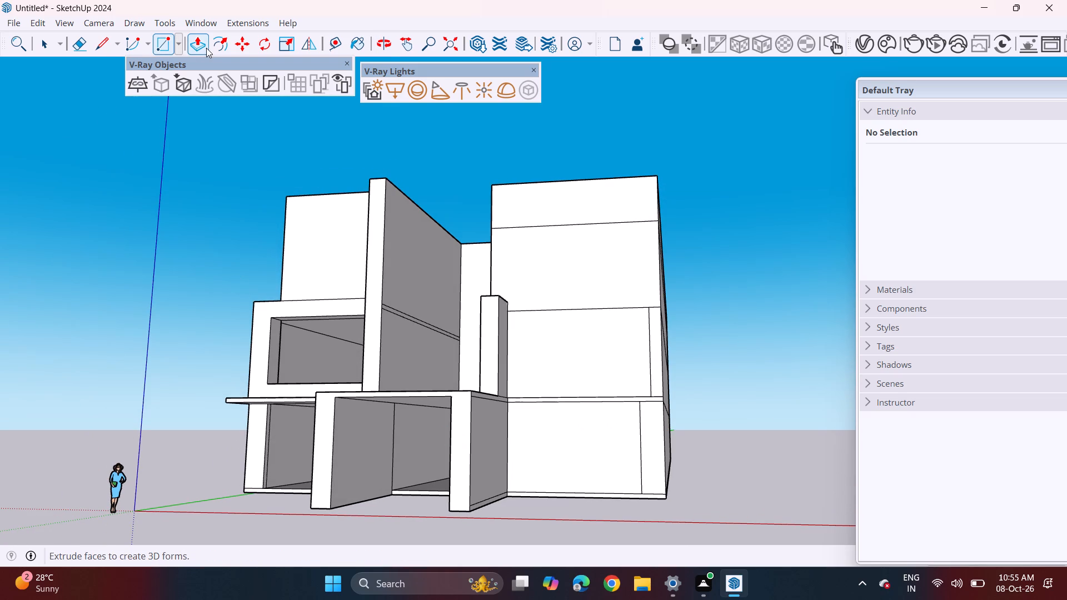
click(198, 47)
click(590, 464)
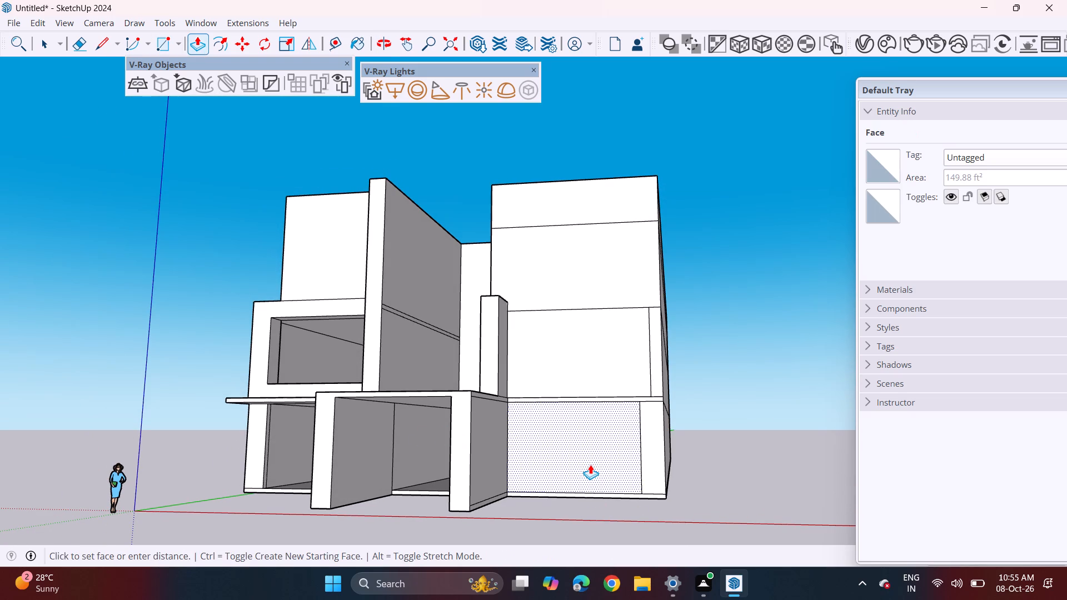
click(604, 444)
middle_drag(506, 425, 605, 496)
click(619, 468)
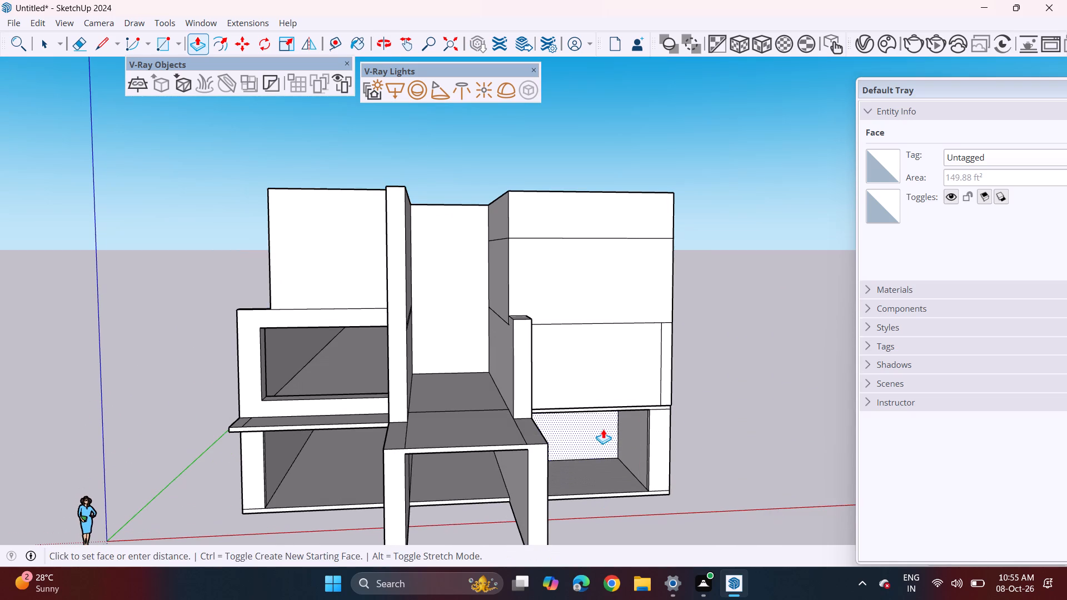
middle_drag(603, 427, 599, 373)
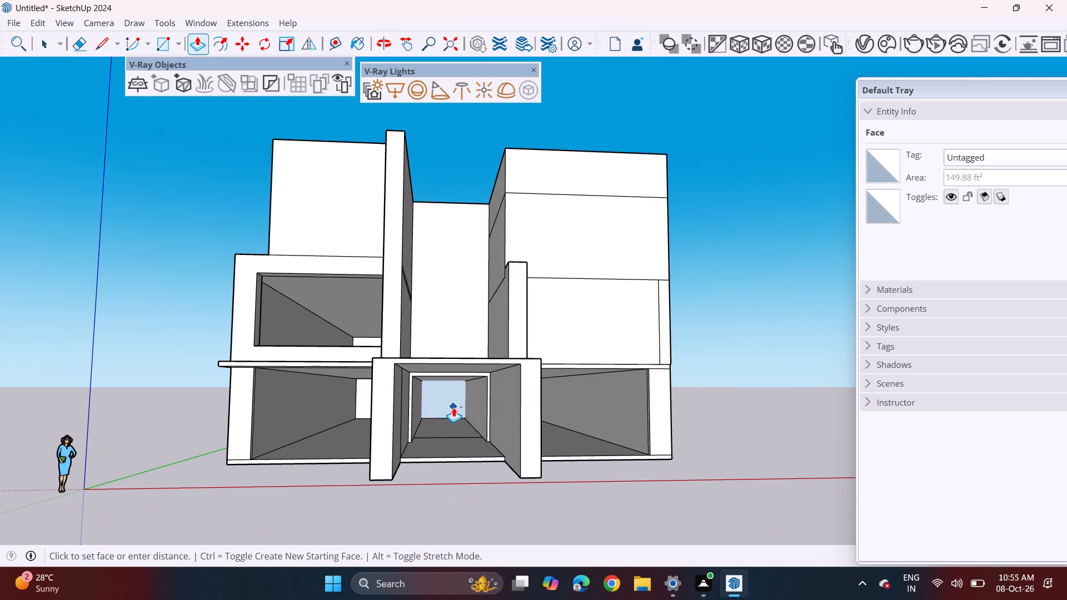
click(453, 407)
middle_drag(723, 371, 692, 356)
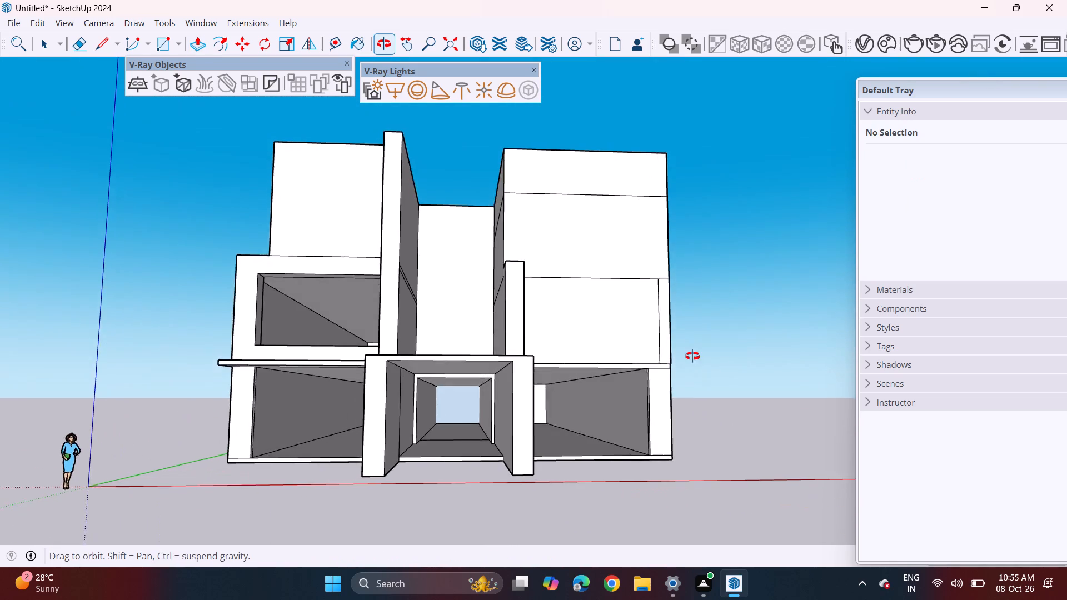
middle_drag(692, 356, 700, 364)
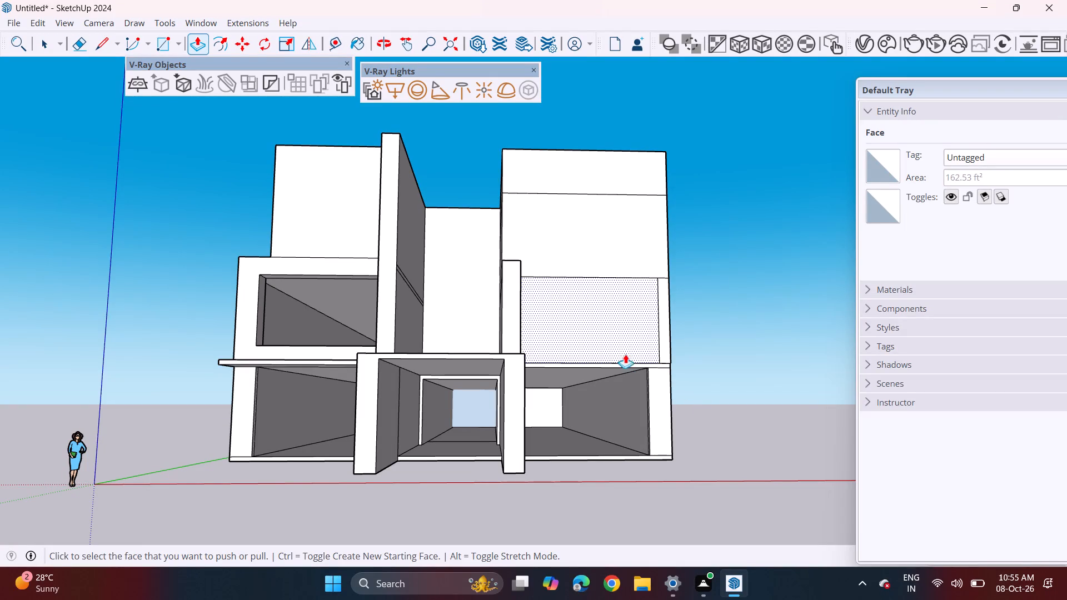
Draw a line across the upper wall above the first-floor opening, from its outer edge to the tall fin, slightly above the existing edge.
middle_drag(615, 364, 586, 378)
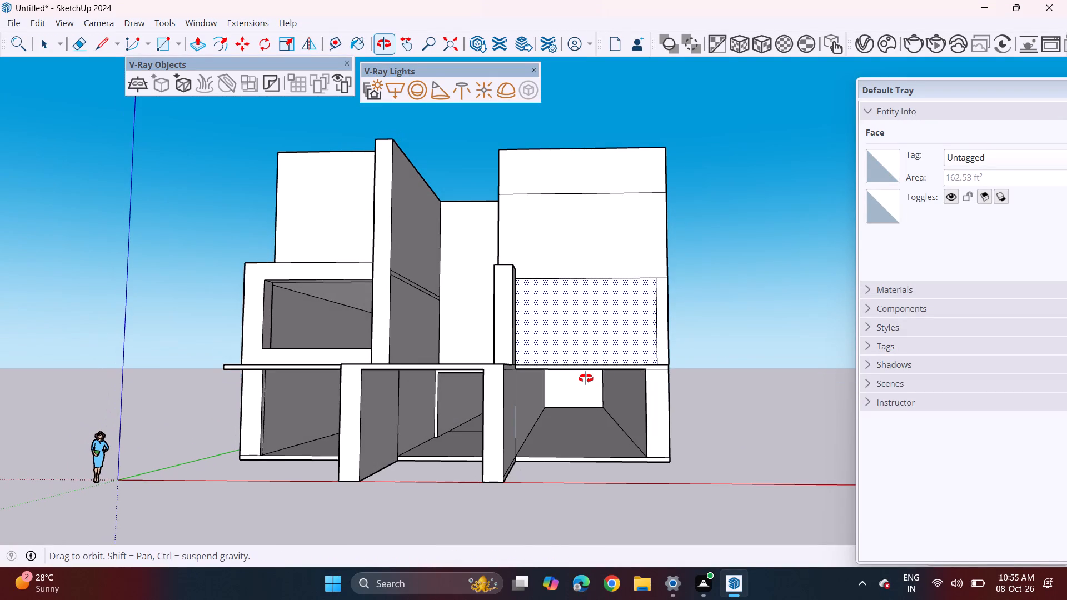
middle_drag(586, 378, 587, 392)
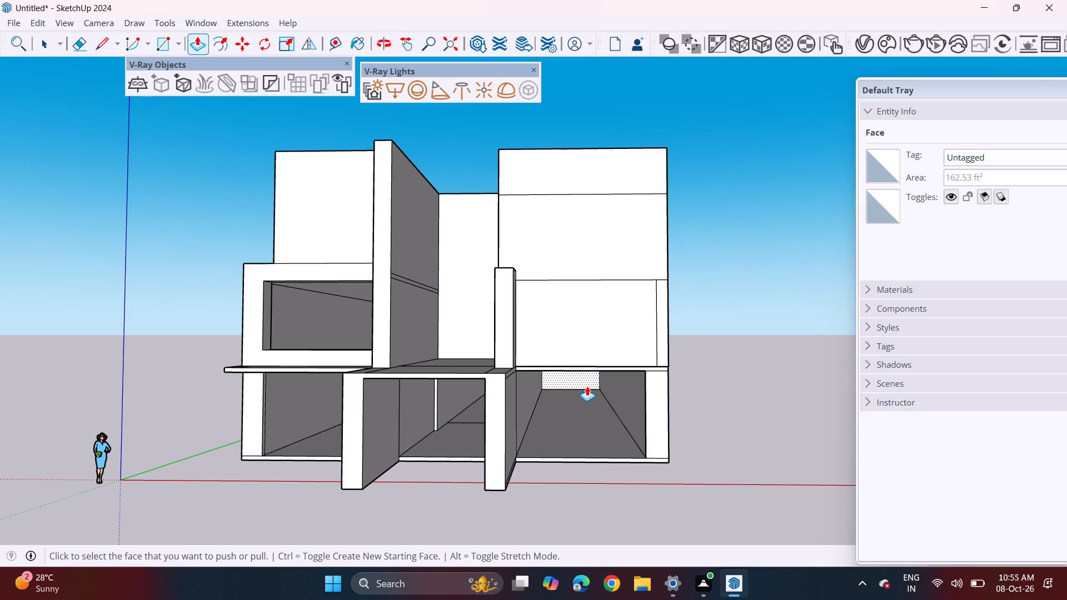
middle_drag(258, 286, 360, 300)
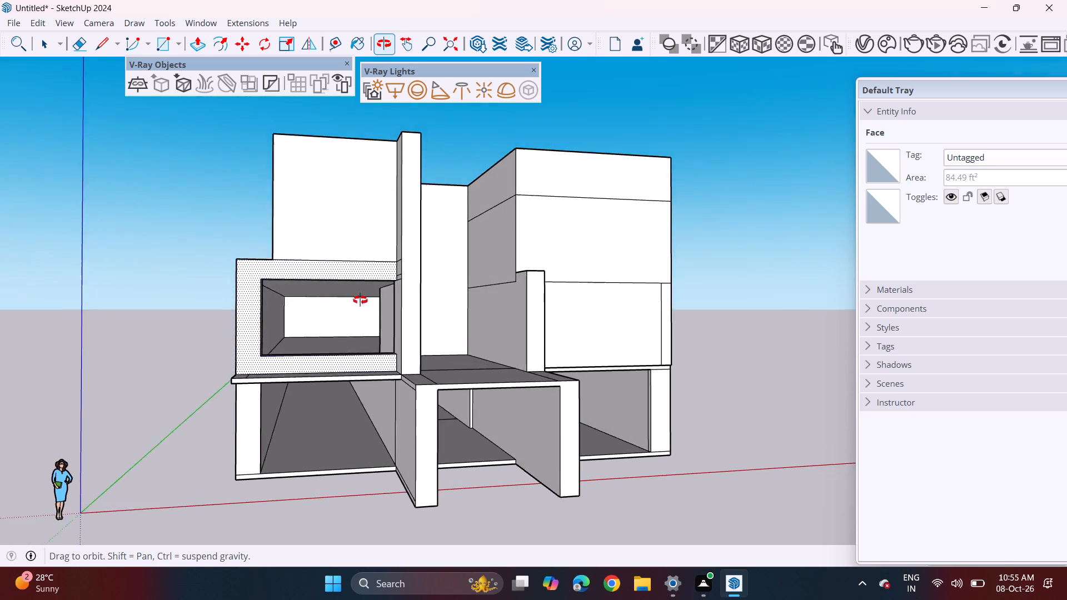
middle_drag(360, 300, 370, 321)
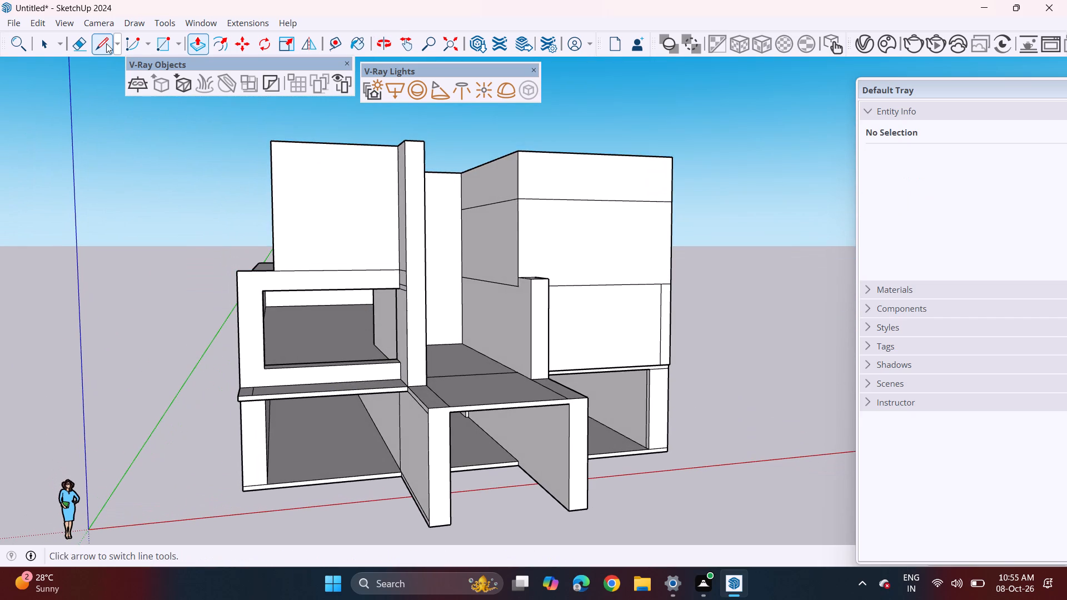
click(106, 43)
middle_drag(261, 275, 342, 450)
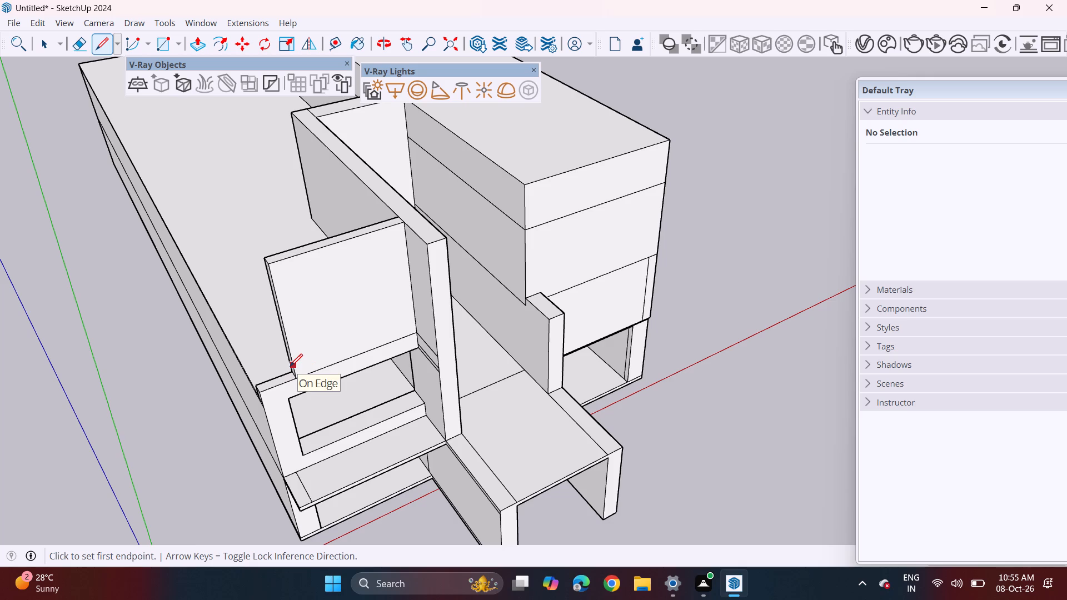
click(297, 368)
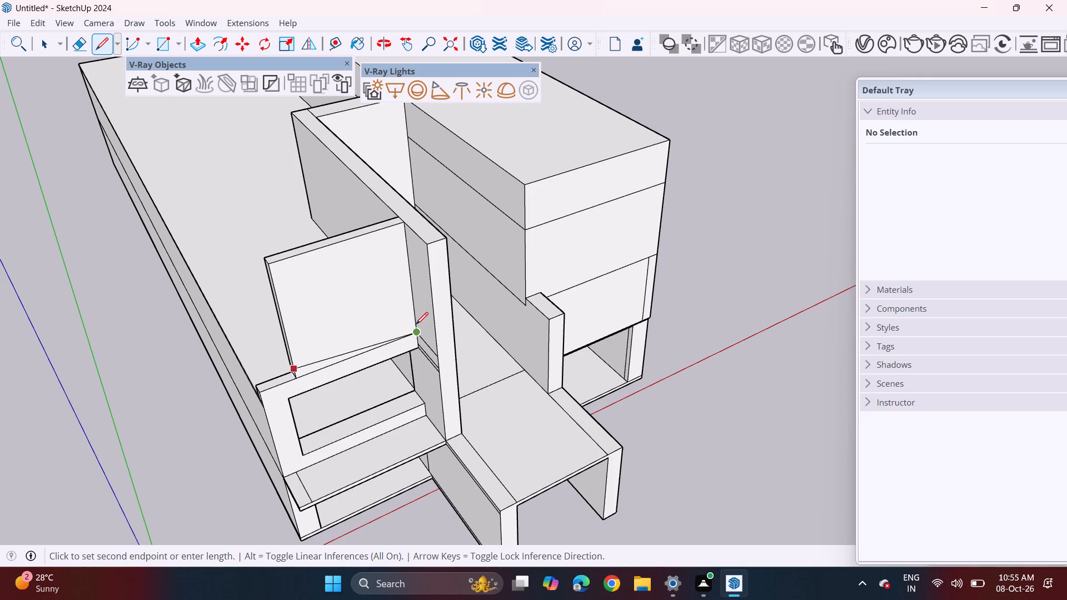
click(416, 319)
Delete the old edge between the first-floor frame and the upper wall, just below the new line.
key(space)
scroll(276, 355, up, 5)
middle_drag(276, 379, 336, 309)
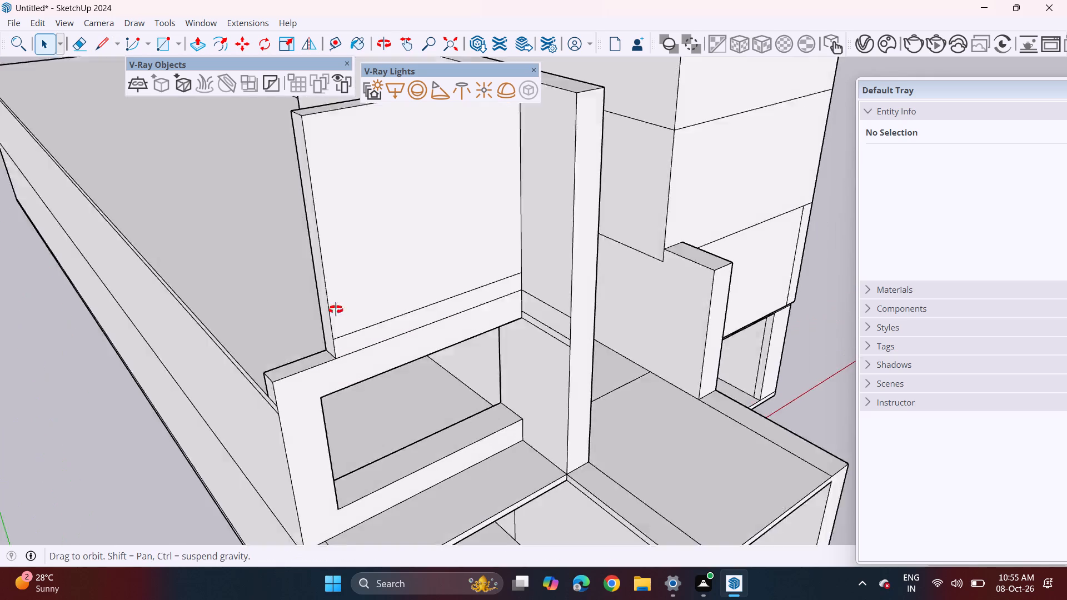
middle_drag(336, 309, 347, 281)
click(388, 299)
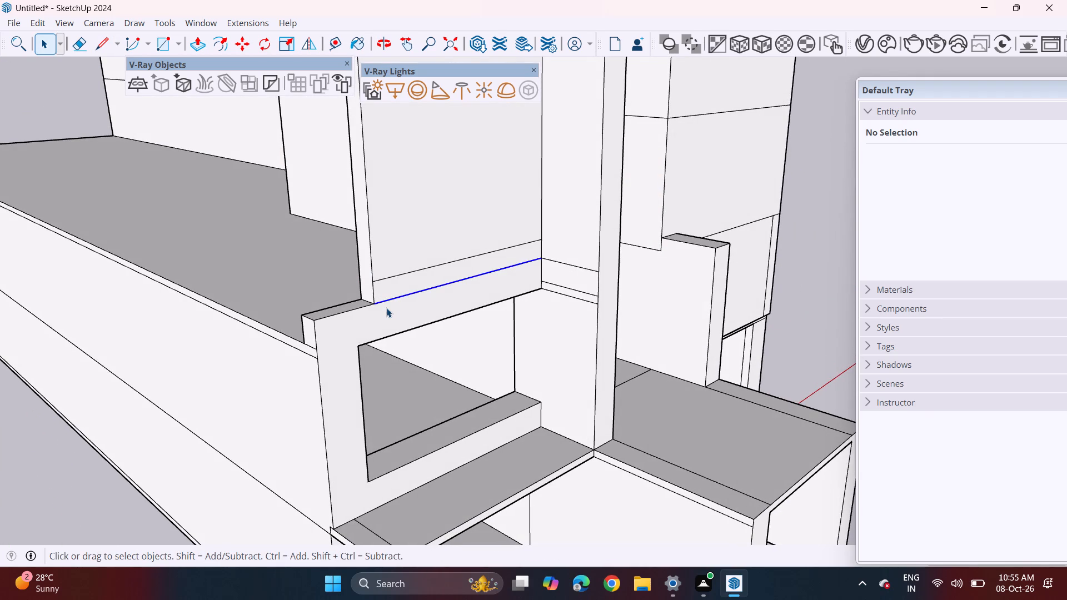
key(Delete)
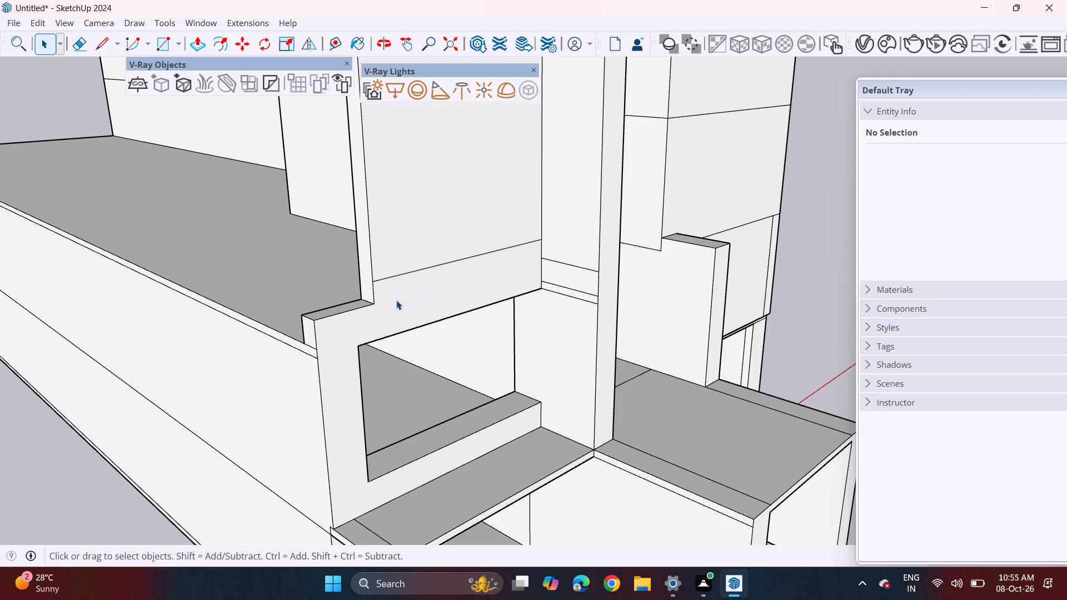
Push/Pull the small top face at the first-floor frame's outer corner up to the level of the new line.
middle_drag(356, 313, 355, 283)
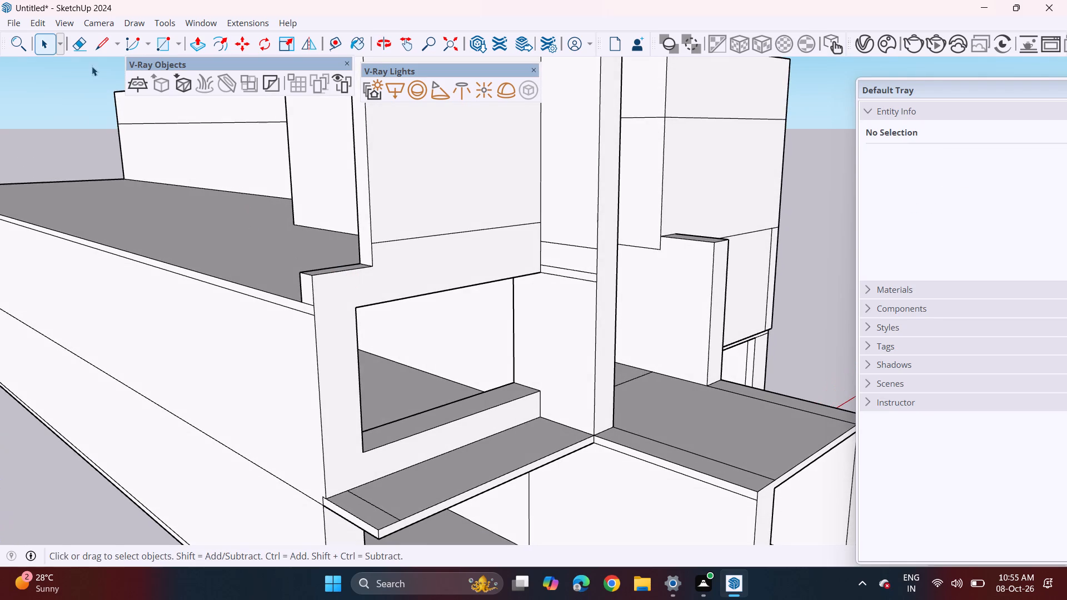
middle_drag(298, 232, 315, 292)
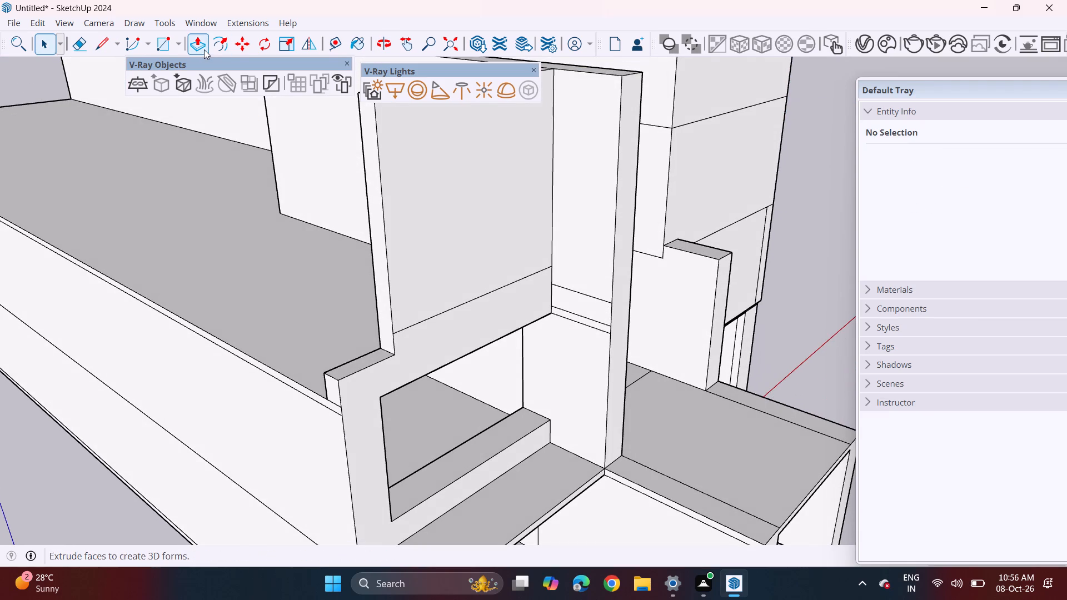
click(204, 49)
click(375, 353)
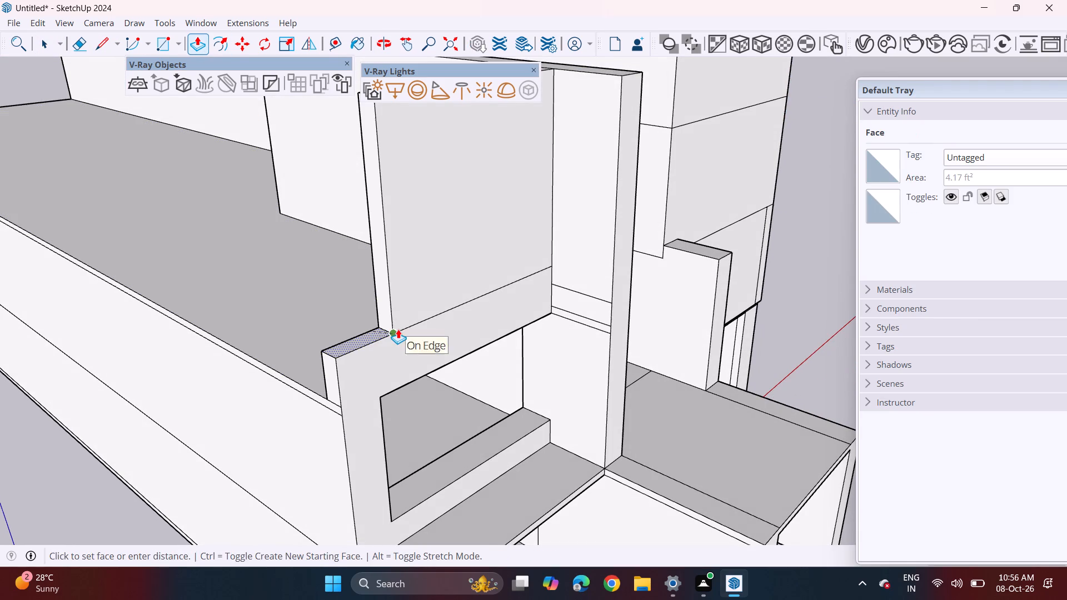
click(398, 329)
Push/Pull the sill face of the first-floor facade opening slightly upward.
middle_drag(491, 337, 287, 236)
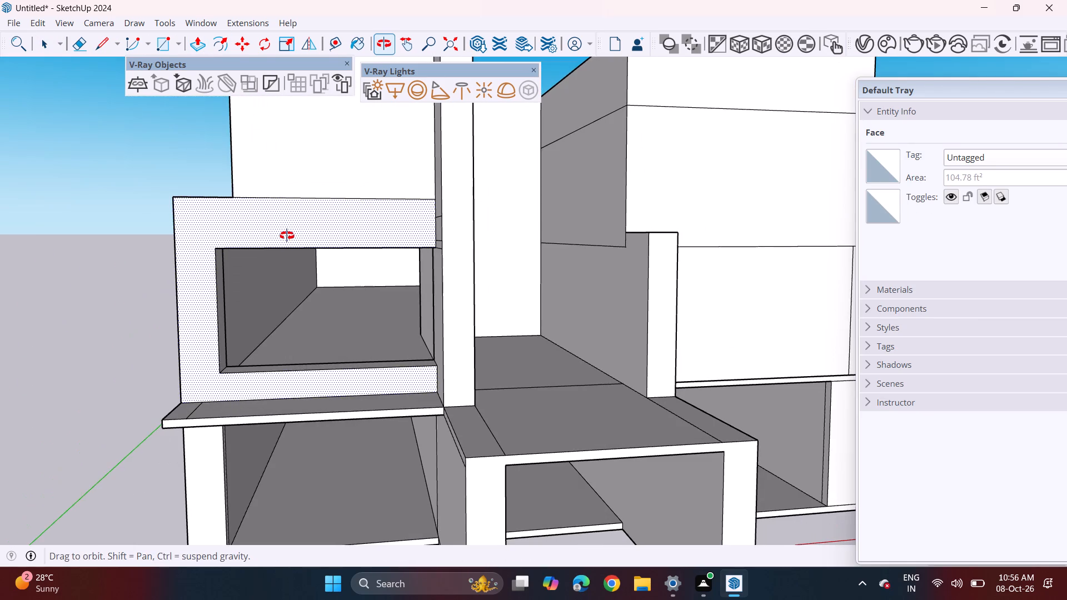
middle_drag(287, 236, 318, 208)
middle_drag(351, 269, 322, 287)
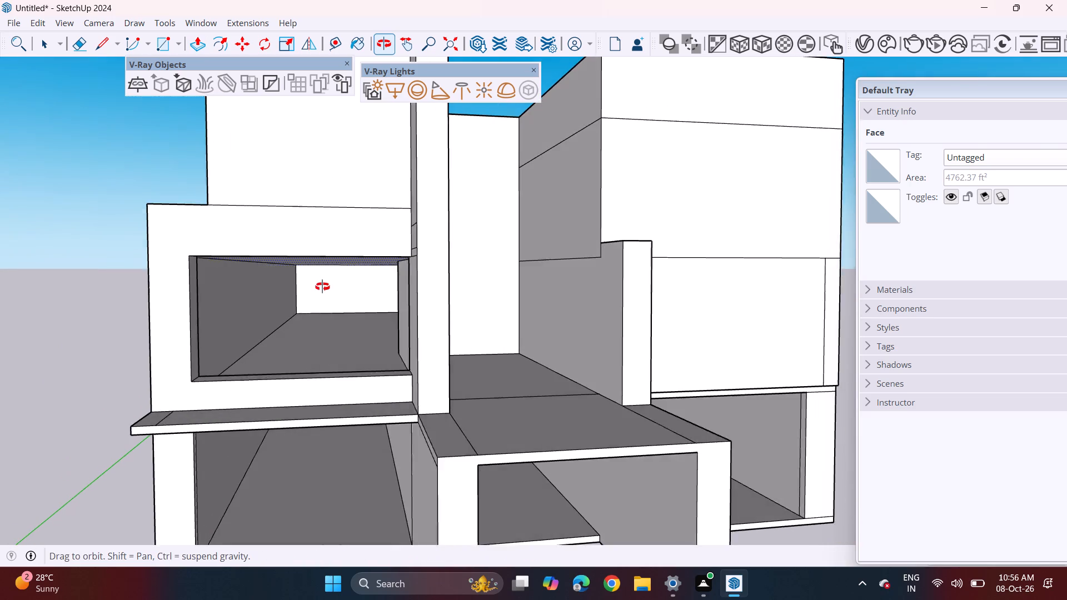
middle_drag(322, 287, 323, 277)
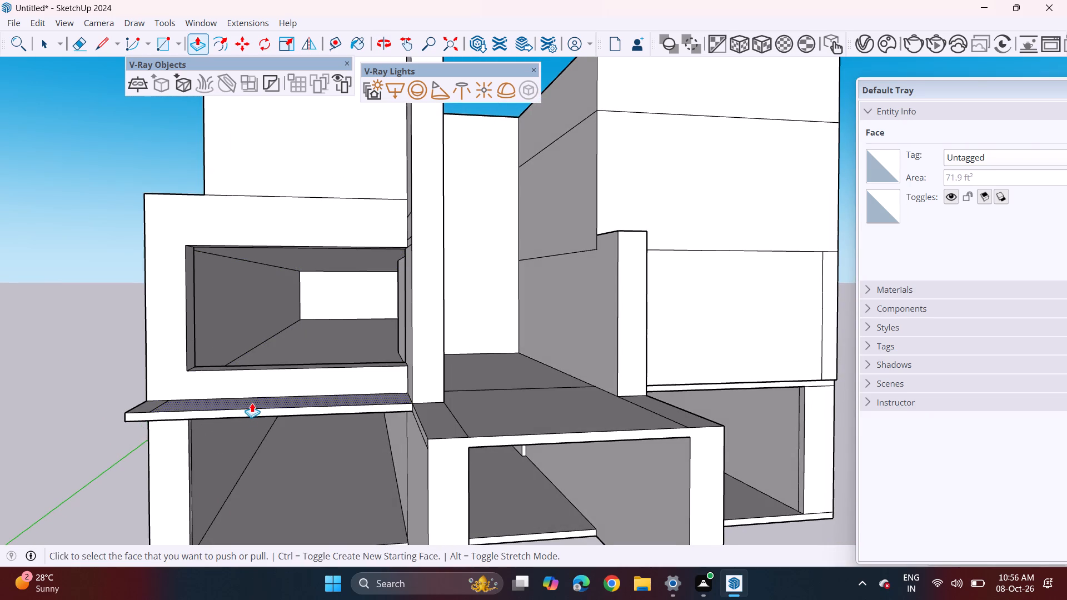
middle_drag(252, 402, 337, 373)
middle_drag(337, 373, 353, 375)
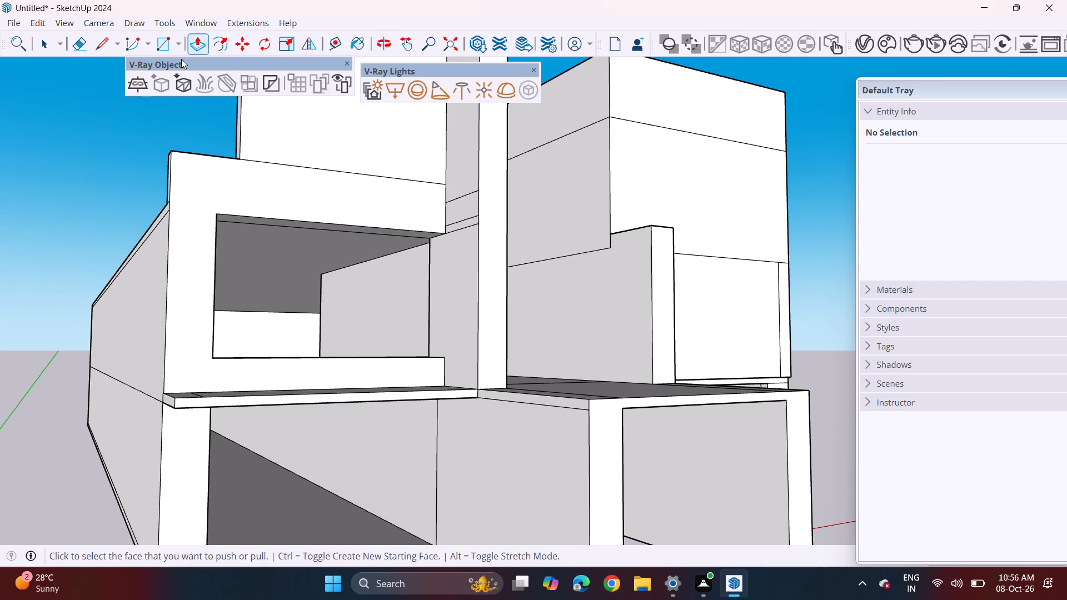
drag(163, 49, 166, 55)
middle_drag(253, 282, 280, 333)
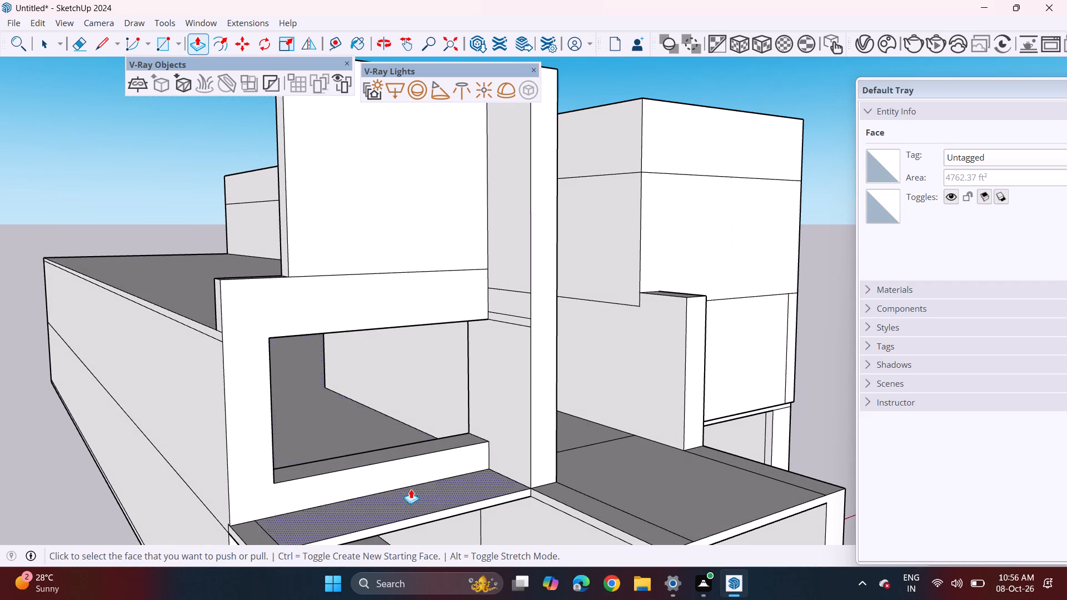
click(371, 455)
click(373, 449)
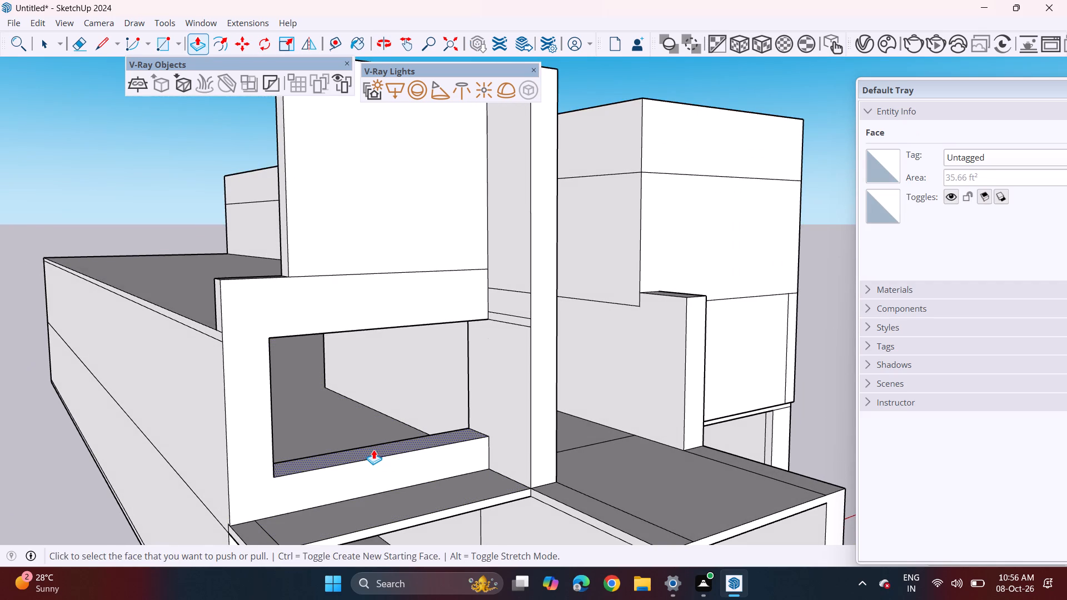
Draw a thin rectangle across the full base of the first-floor frame's front face, directly above the projecting ledge.
middle_drag(442, 469, 409, 443)
drag(155, 43, 163, 44)
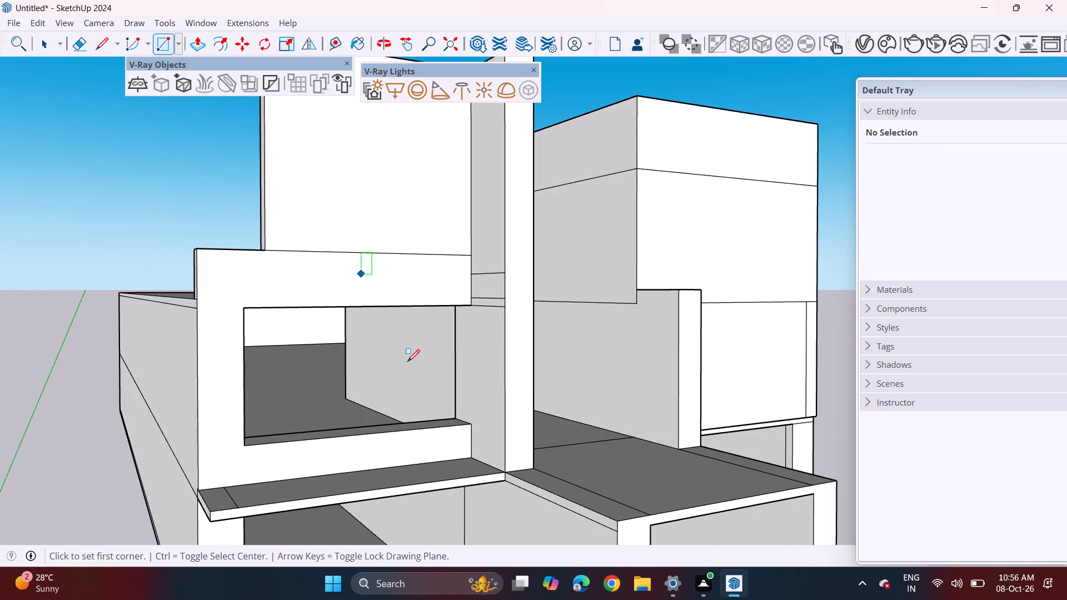
click(474, 457)
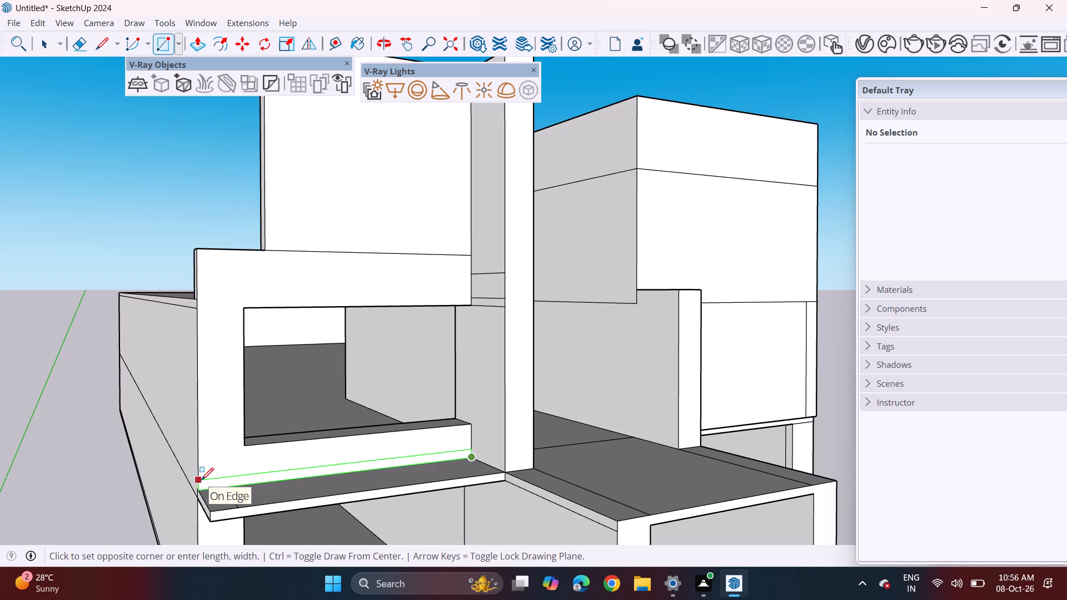
click(201, 480)
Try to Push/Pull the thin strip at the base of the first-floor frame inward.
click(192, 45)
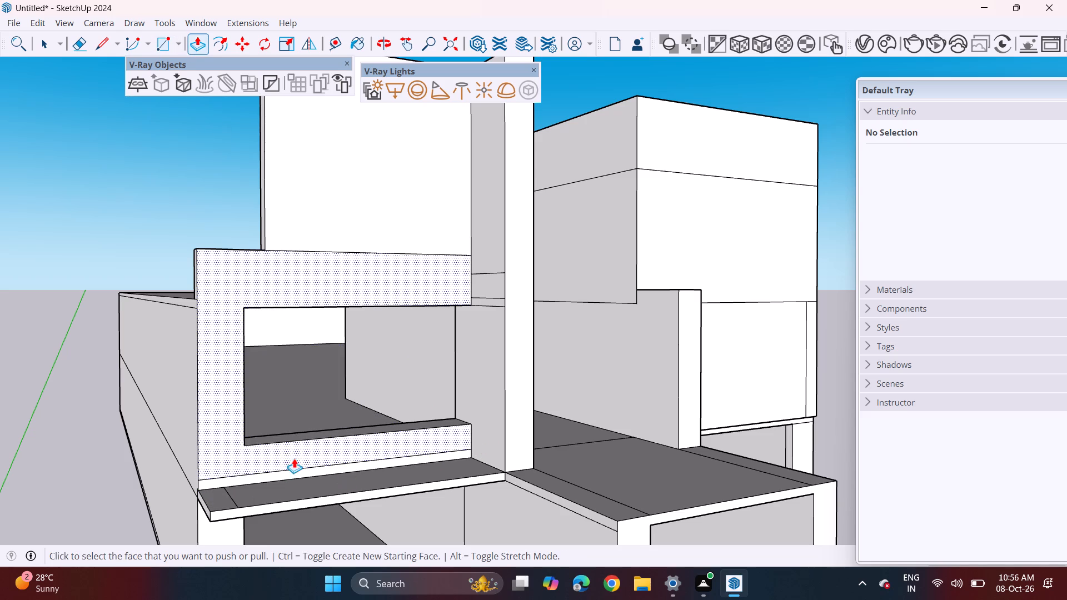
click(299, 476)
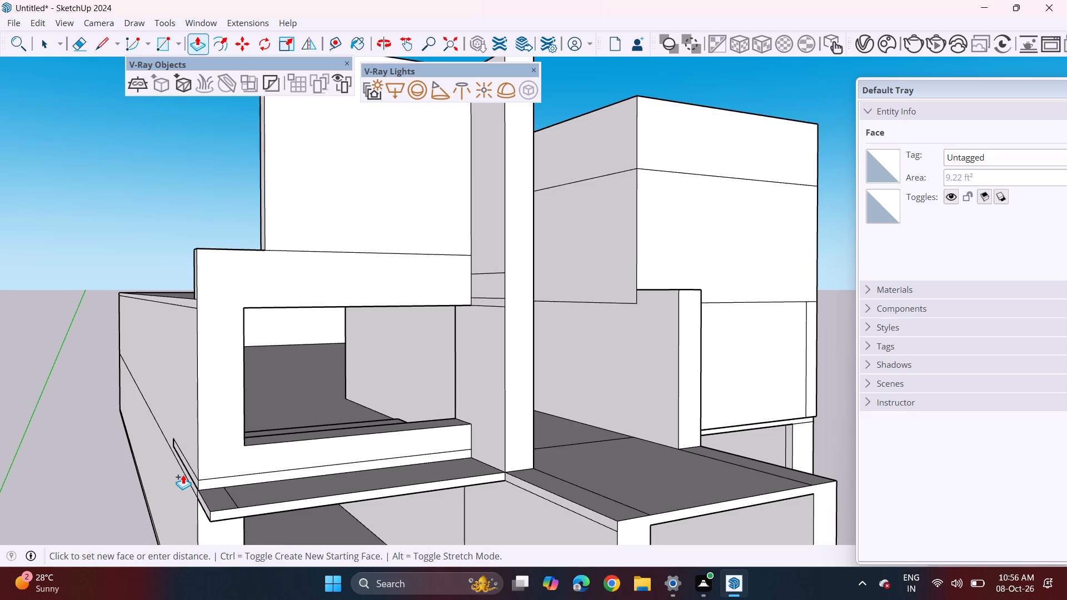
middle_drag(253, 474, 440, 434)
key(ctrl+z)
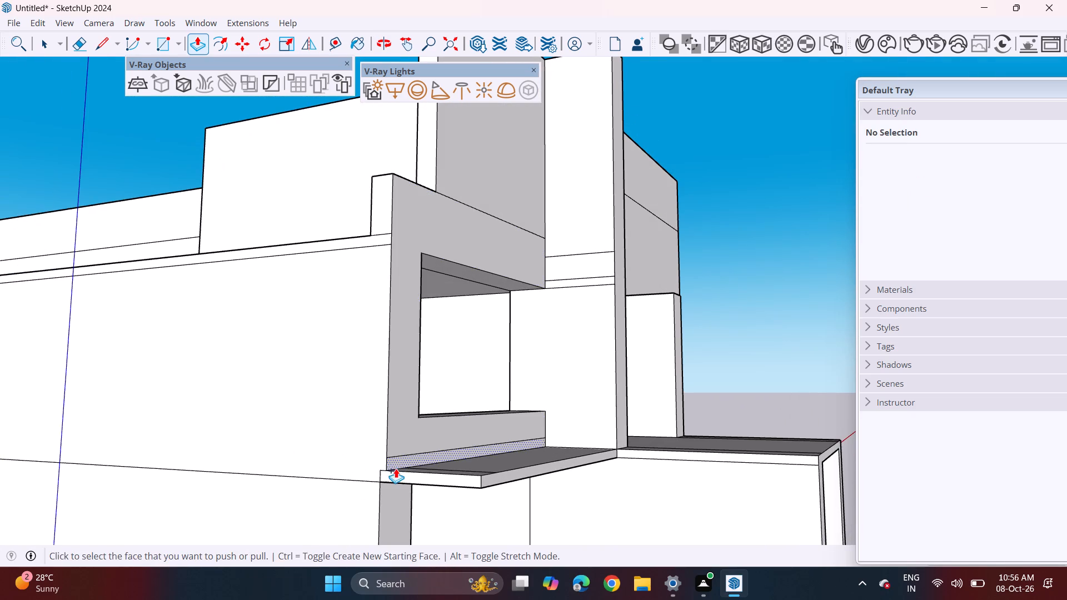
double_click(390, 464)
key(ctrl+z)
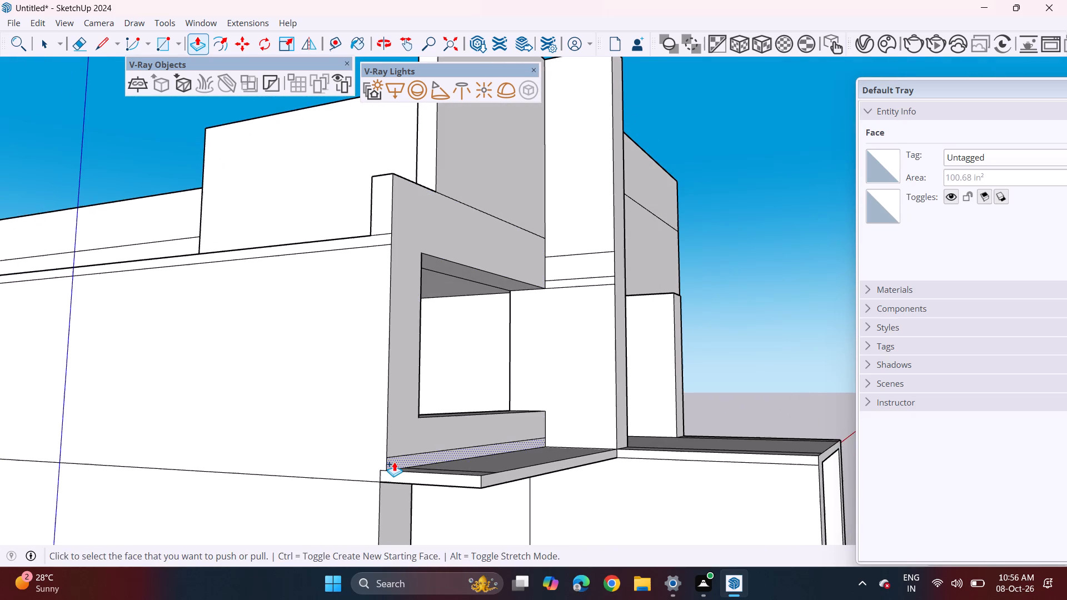
Push/Pull the thin strip at the base of the first-floor frame slightly inward, forming a recessed gap above the ledge.
click(395, 462)
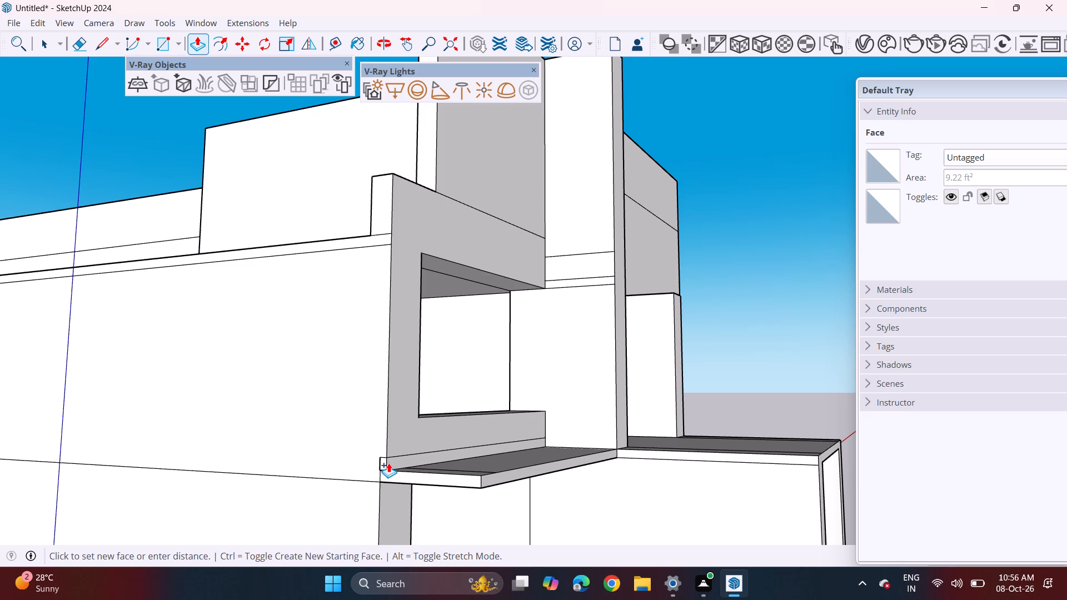
click(378, 462)
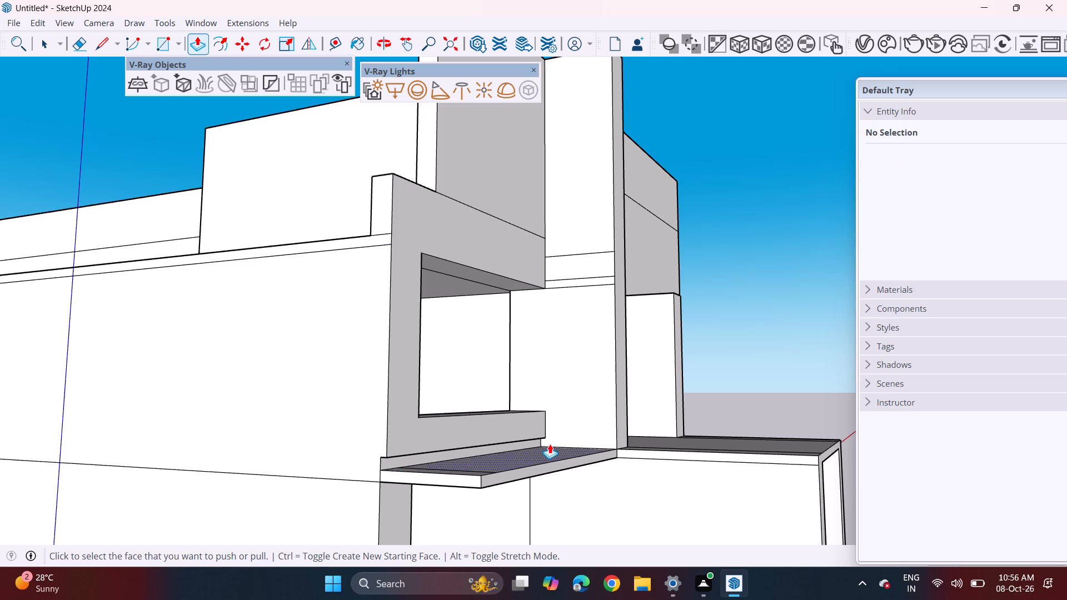
Push/Pull the two side strips on the entrance portal's roof slightly upward, bringing the second level with the first.
middle_drag(551, 443, 249, 431)
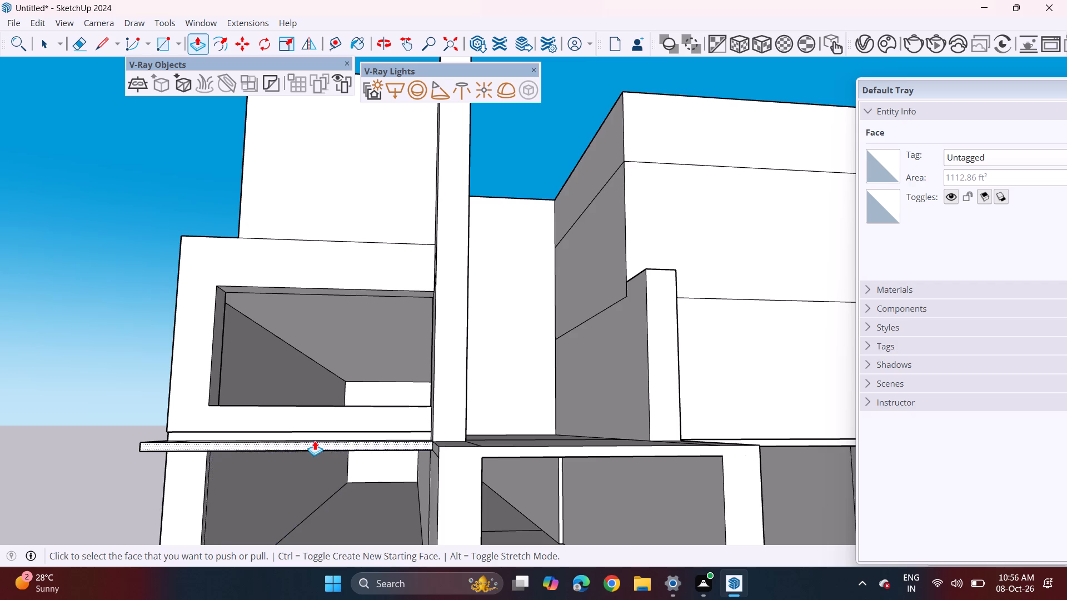
scroll(326, 439, down, 3)
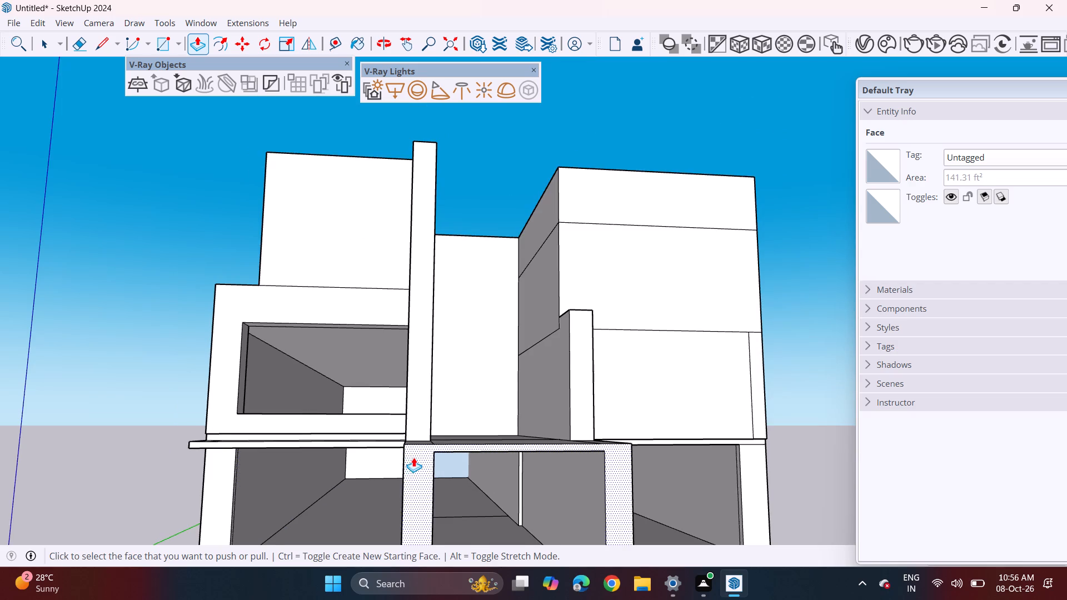
scroll(413, 457, down, 3)
middle_drag(473, 443, 446, 515)
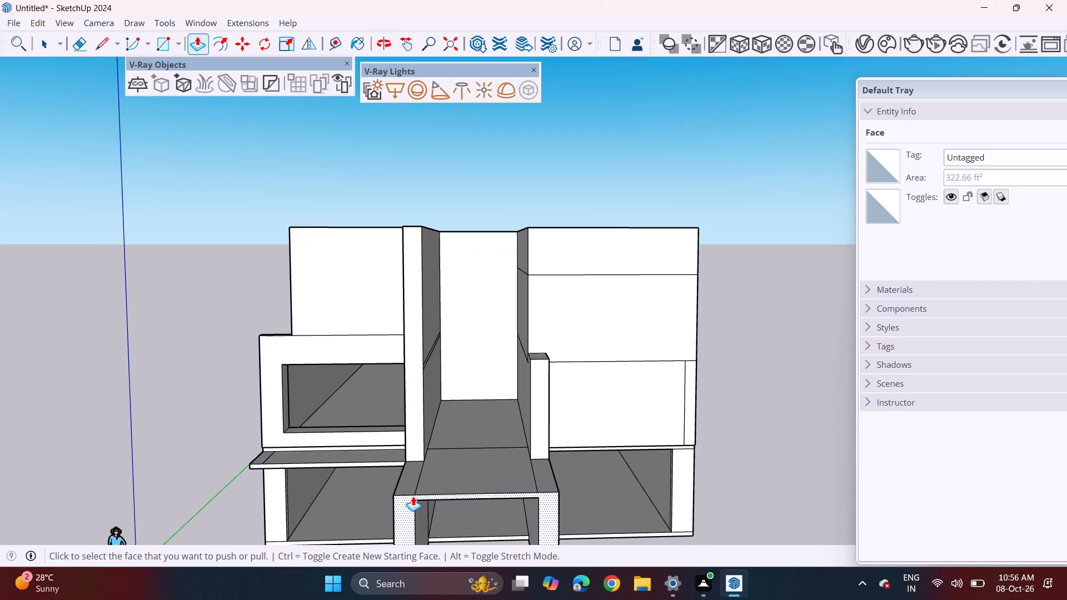
middle_drag(442, 486, 452, 446)
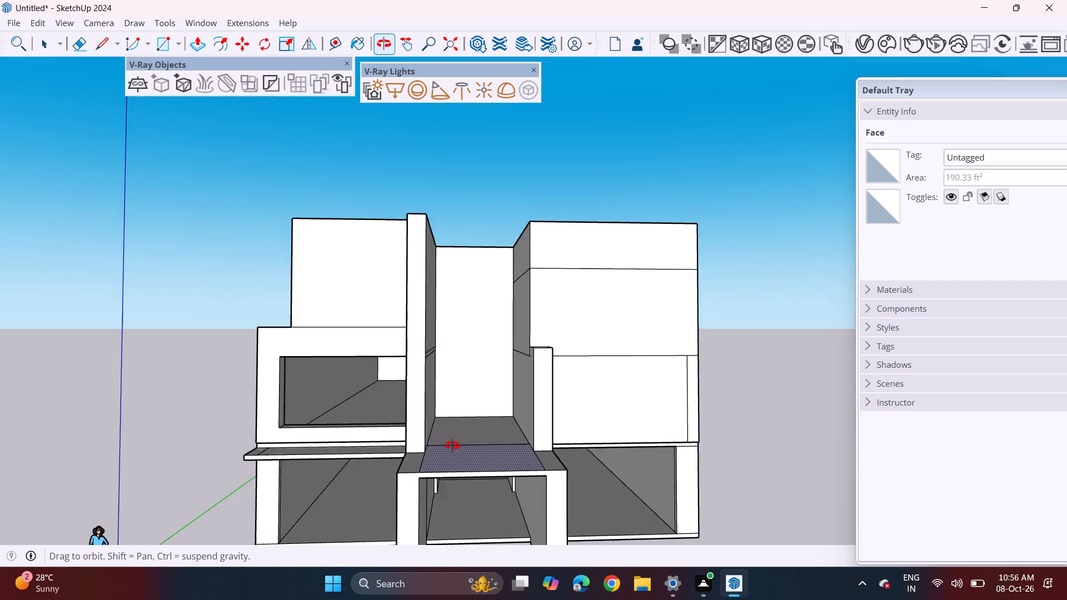
middle_drag(452, 446, 458, 479)
click(423, 479)
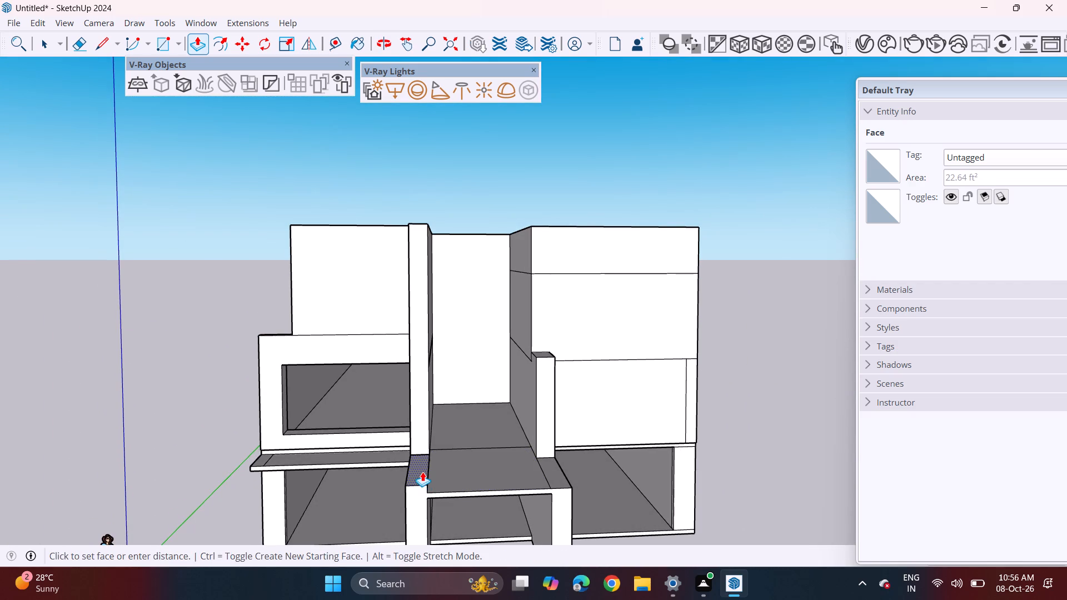
click(422, 472)
click(559, 479)
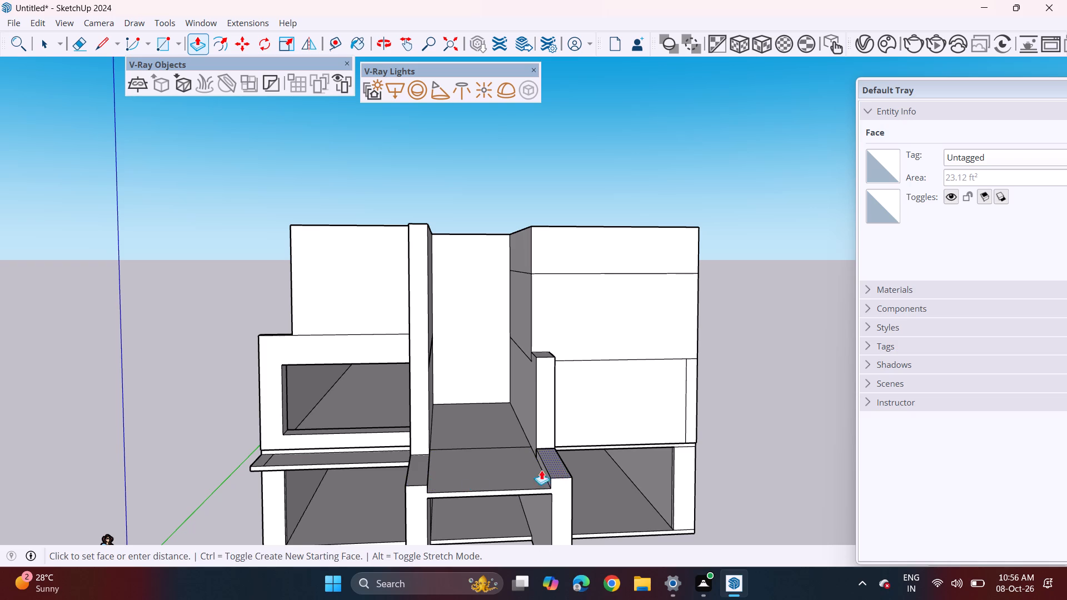
click(429, 483)
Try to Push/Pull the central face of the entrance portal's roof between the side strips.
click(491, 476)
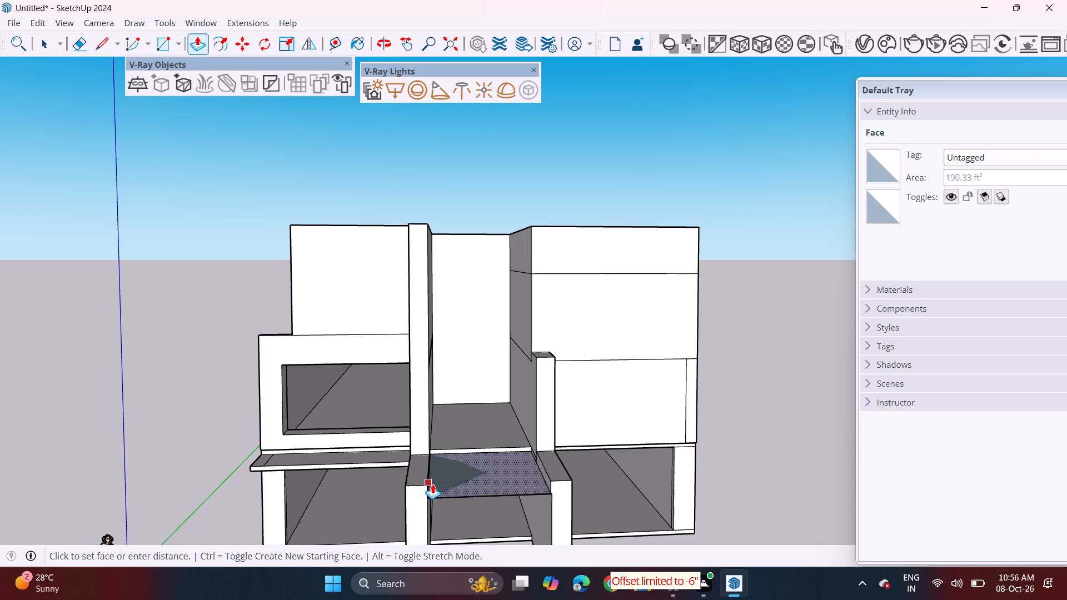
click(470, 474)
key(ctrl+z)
Push/Pull the central face of the entrance portal's roof up level with the raised side strips.
click(476, 476)
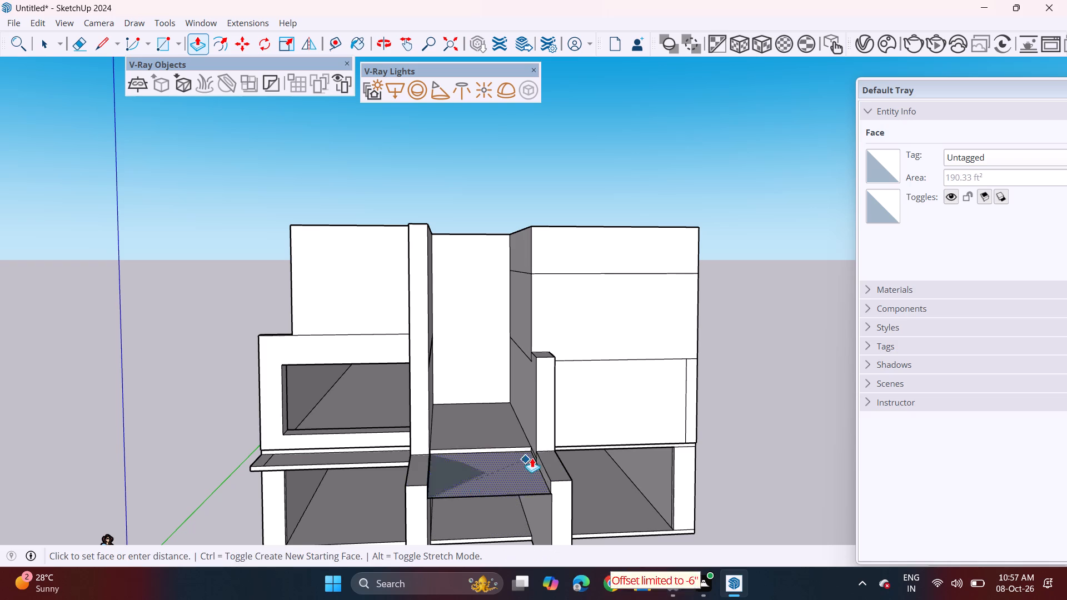
click(544, 467)
Examine the whole front facade and the thickened entrance portal from several angles.
scroll(468, 502, down, 2)
middle_drag(472, 499, 453, 412)
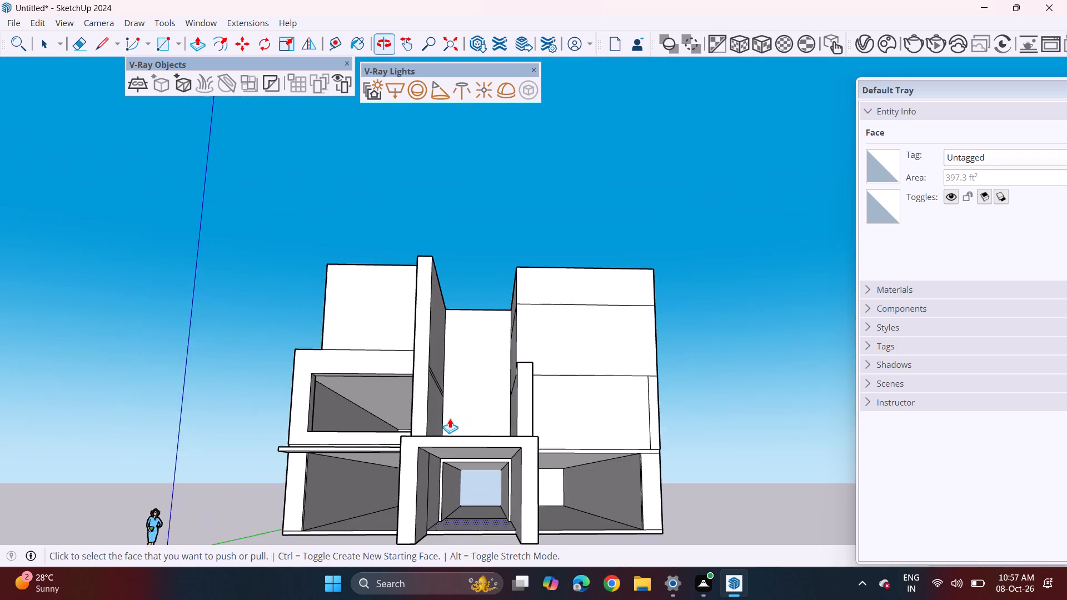
scroll(445, 432, down, 2)
middle_drag(456, 453, 462, 465)
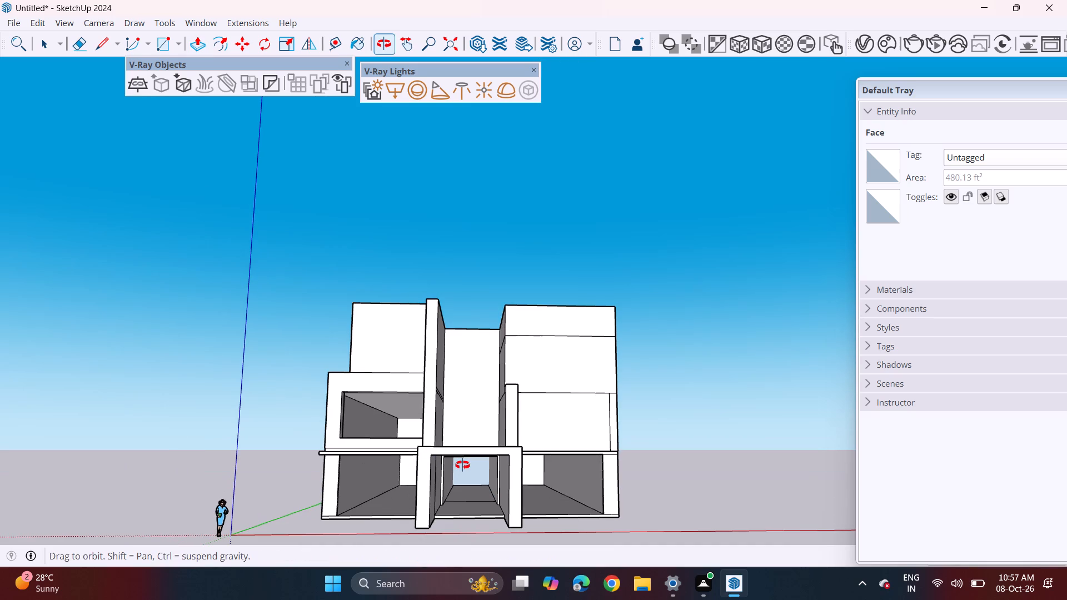
middle_drag(462, 465, 441, 486)
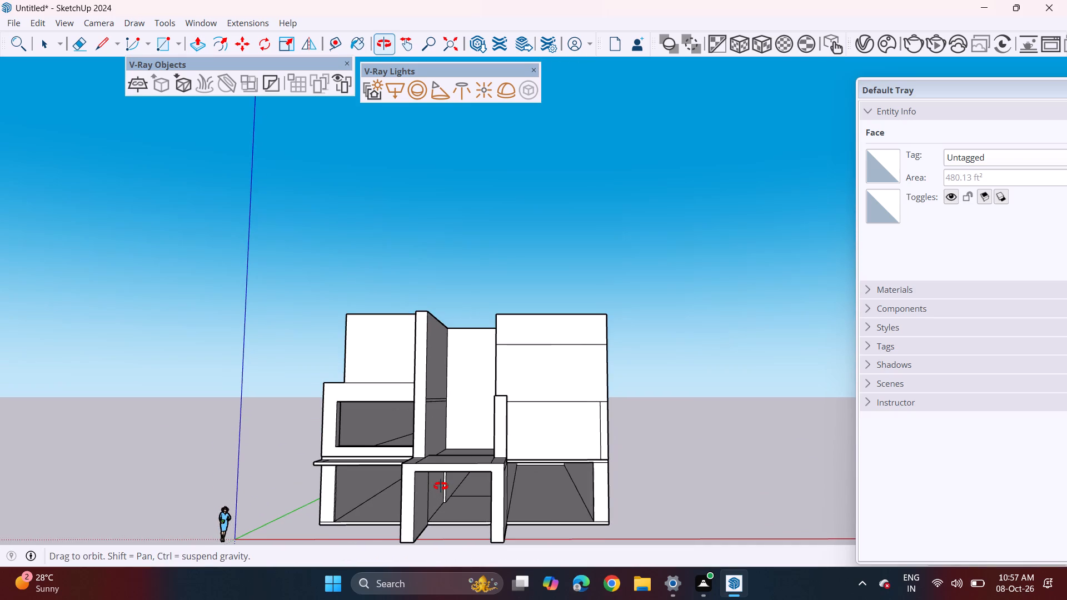
middle_drag(441, 486, 462, 478)
shift+middle_drag(571, 480, 408, 473)
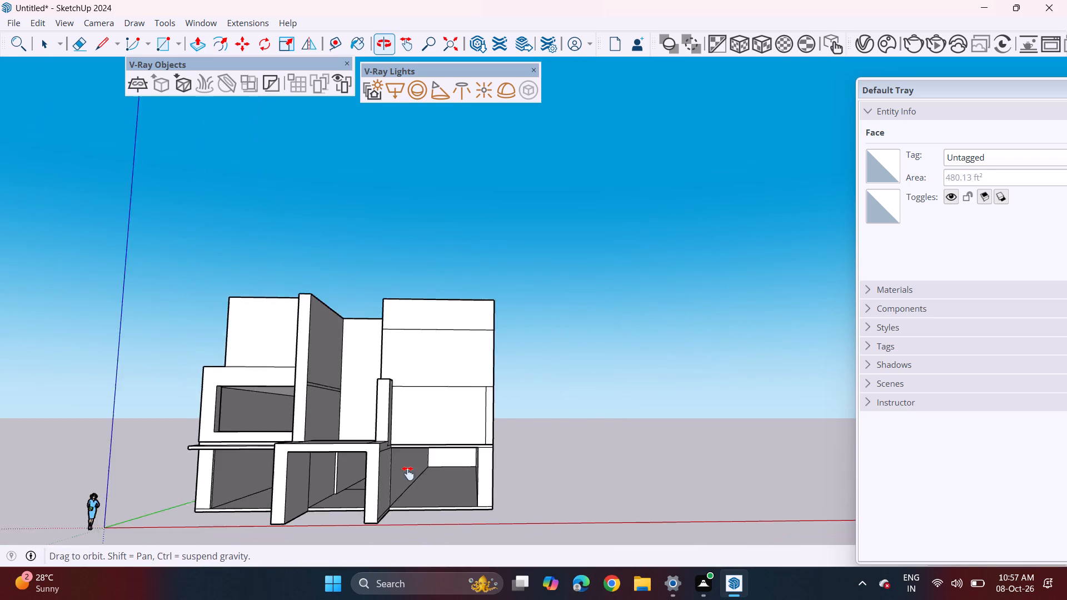
shift+middle_drag(408, 473, 399, 466)
middle_drag(372, 469, 440, 465)
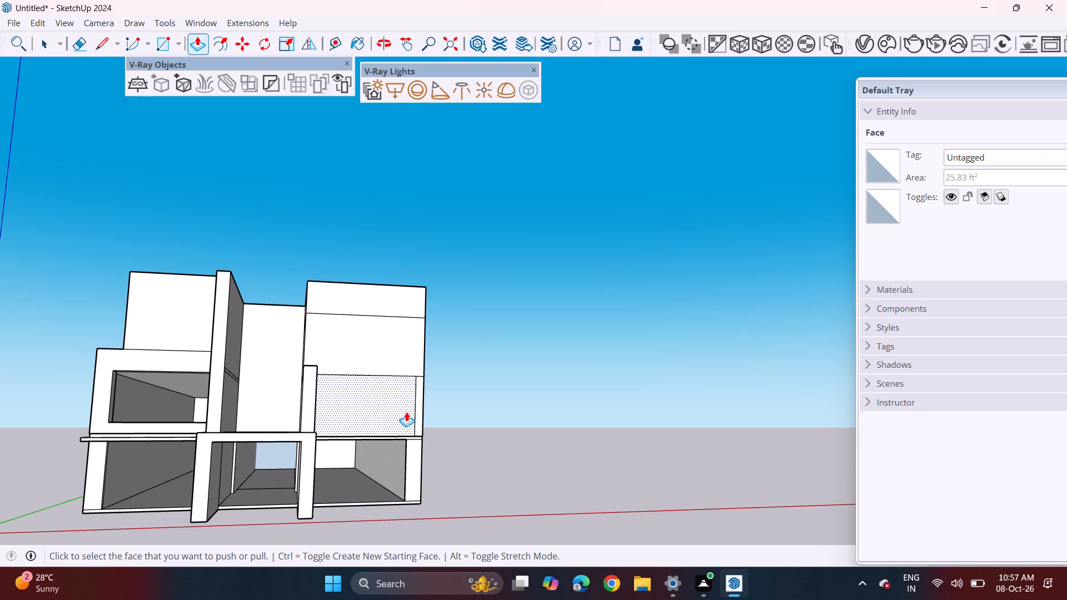
Draw a vertical line across the first-floor wall beyond the short fin, from bottom to top edge, slightly inward of the existing vertical line.
scroll(428, 388, up, 3)
middle_drag(421, 402, 390, 419)
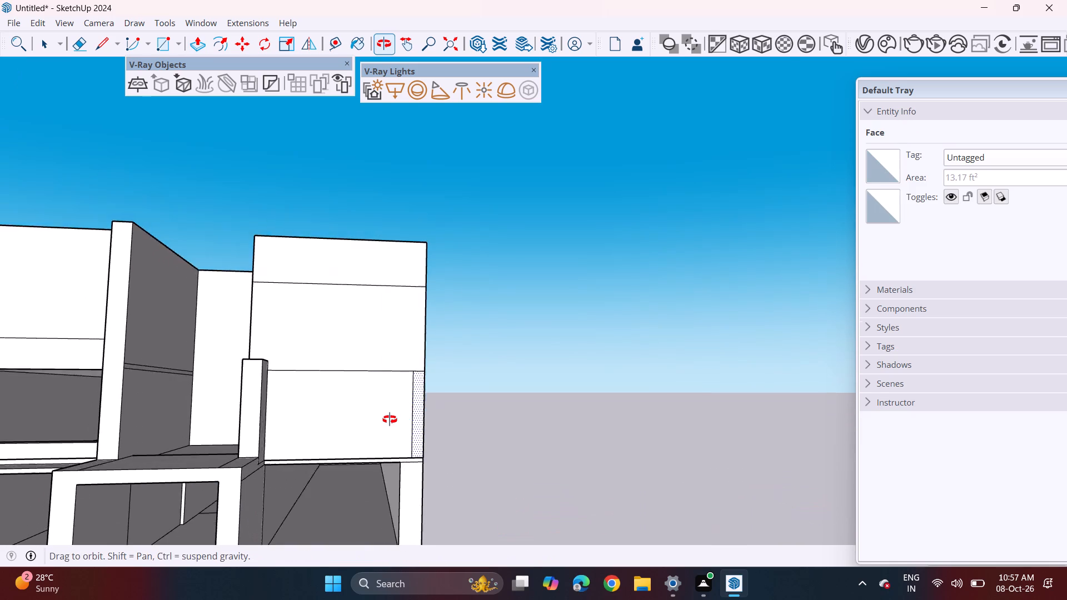
middle_drag(390, 419, 372, 431)
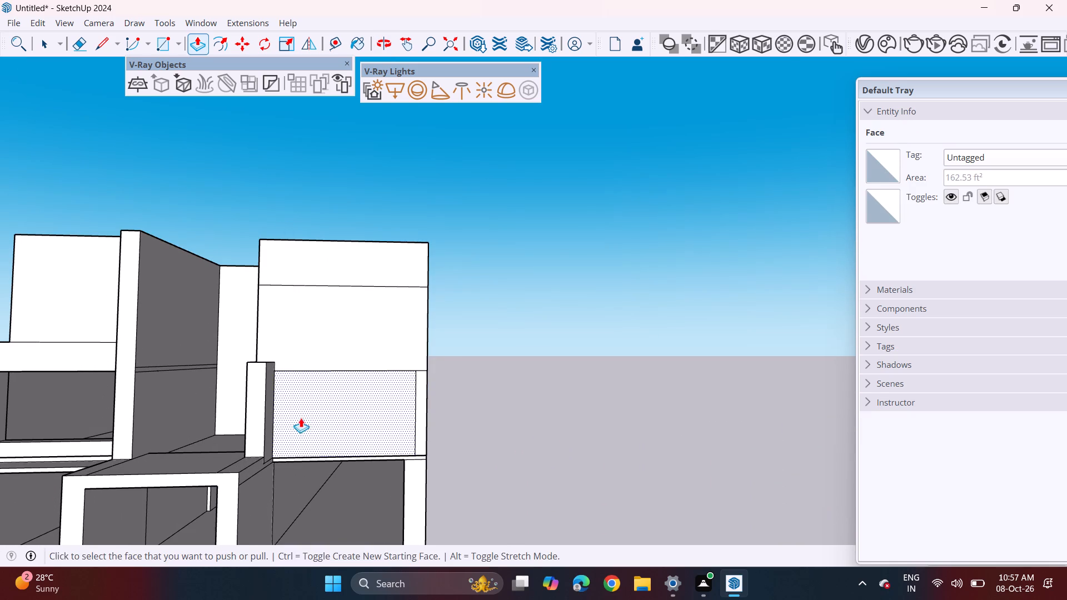
middle_drag(301, 417, 311, 420)
drag(102, 42, 107, 47)
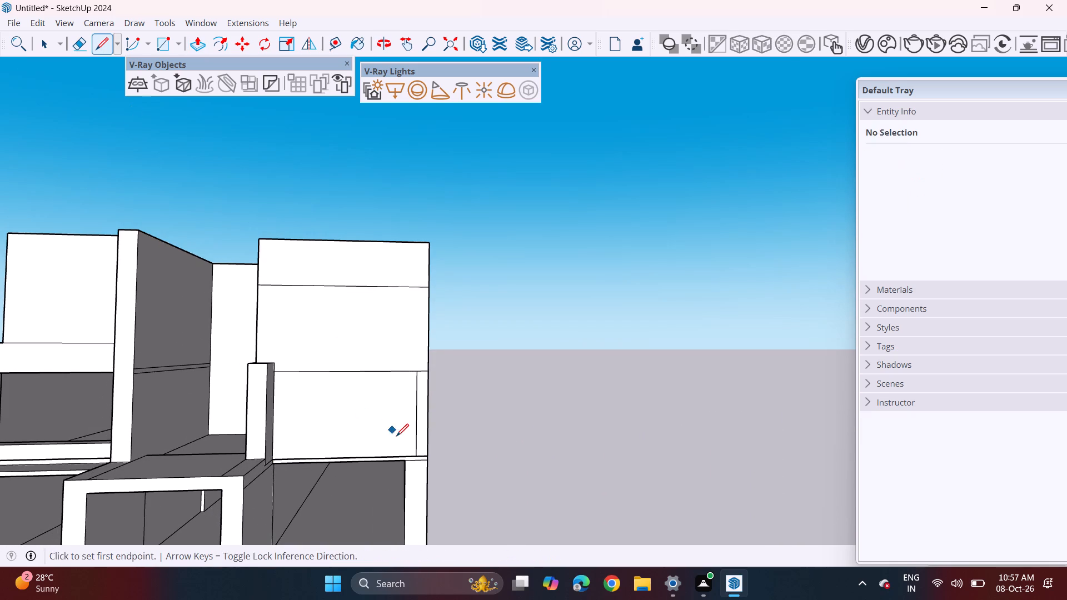
scroll(402, 446, up, 3)
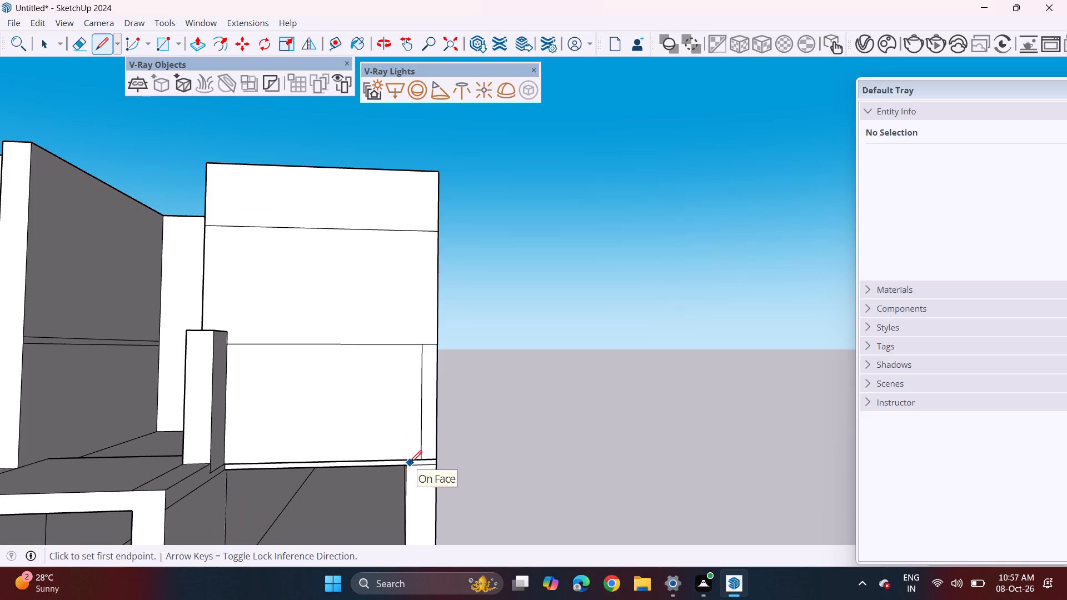
click(413, 461)
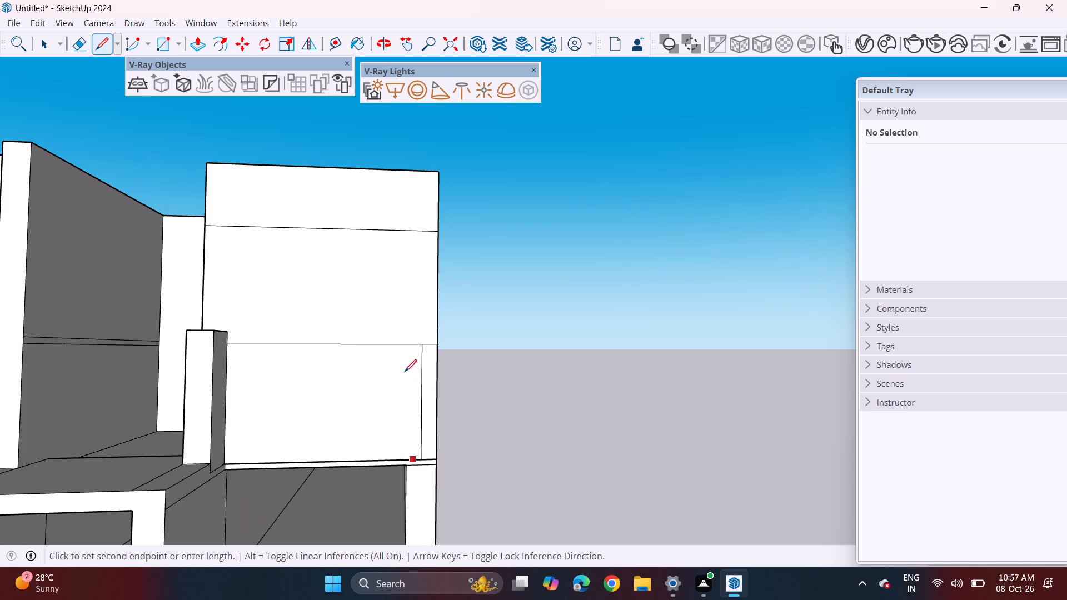
click(411, 347)
key(space)
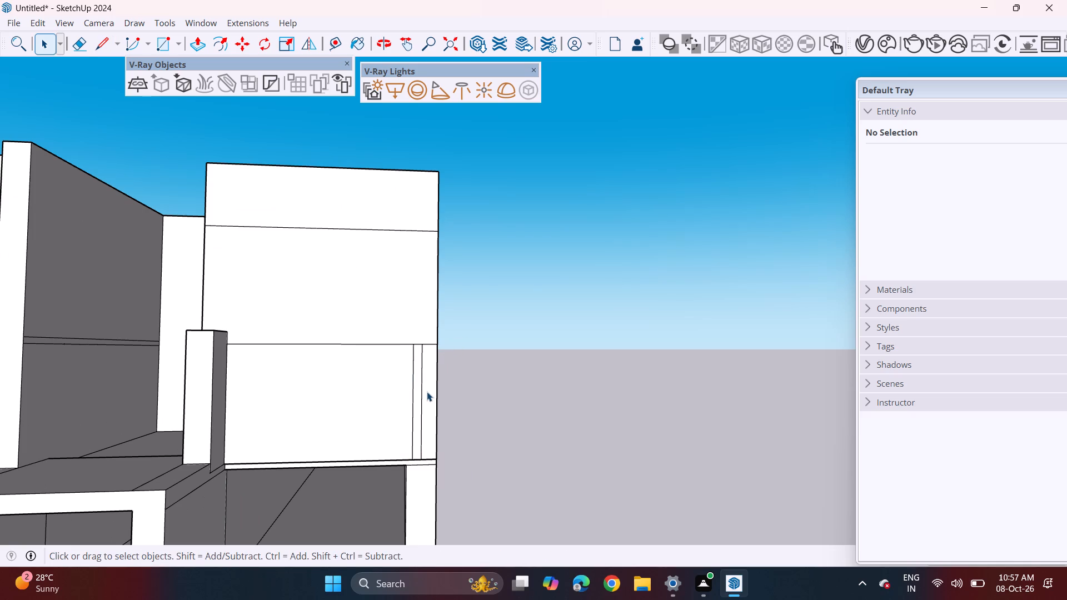
Erase the old vertical line nearer the outer corner of that first-floor wall.
key(e)
click(423, 402)
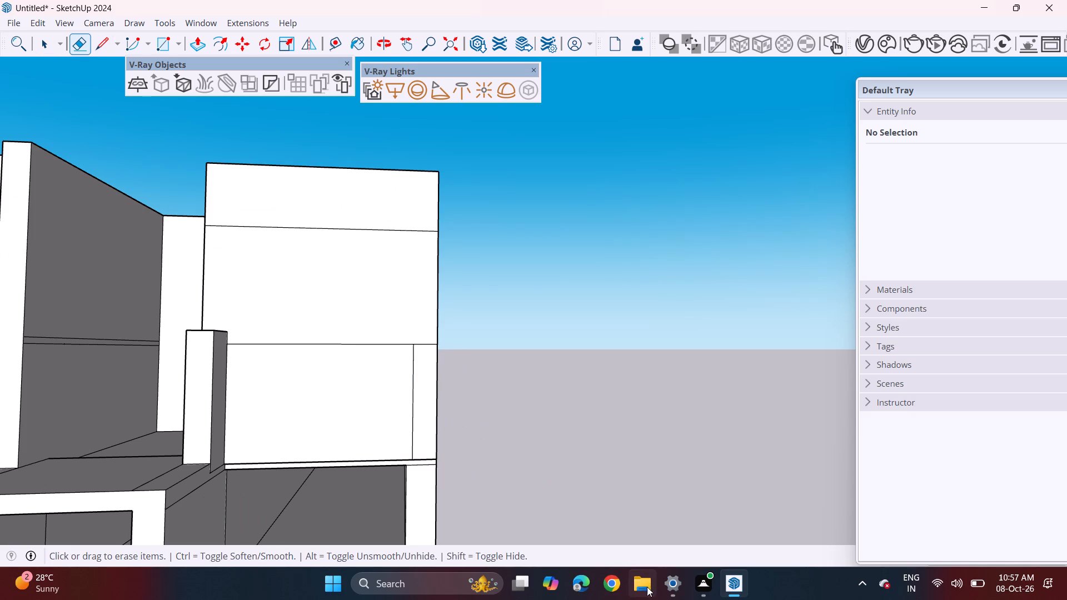
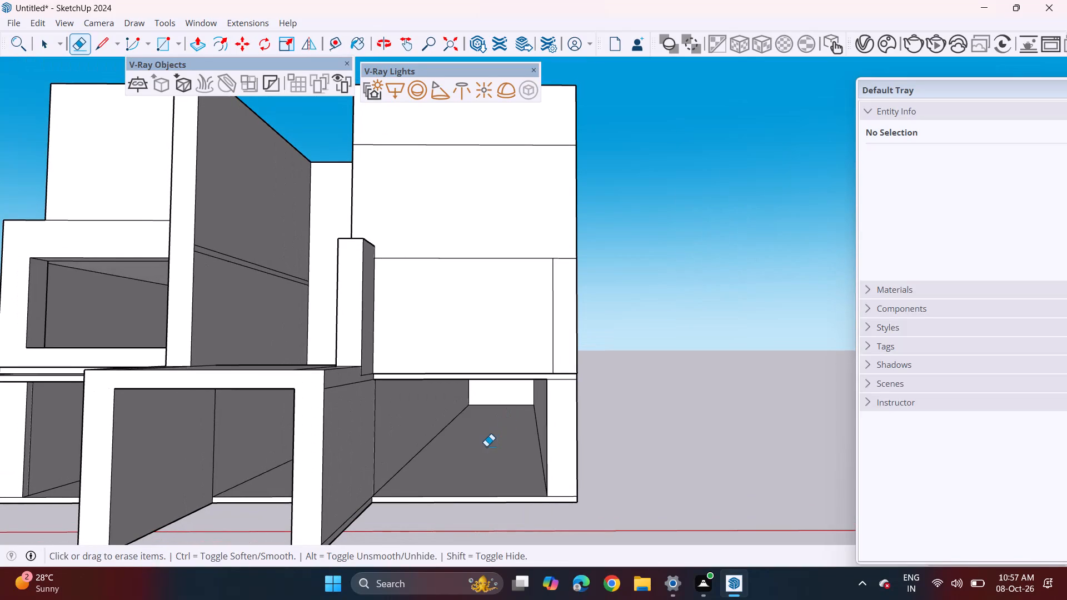
Draw a horizontal line across the first-floor wall slightly above its bottom edge, from the outer corner to the short fin.
middle_drag(484, 446, 457, 457)
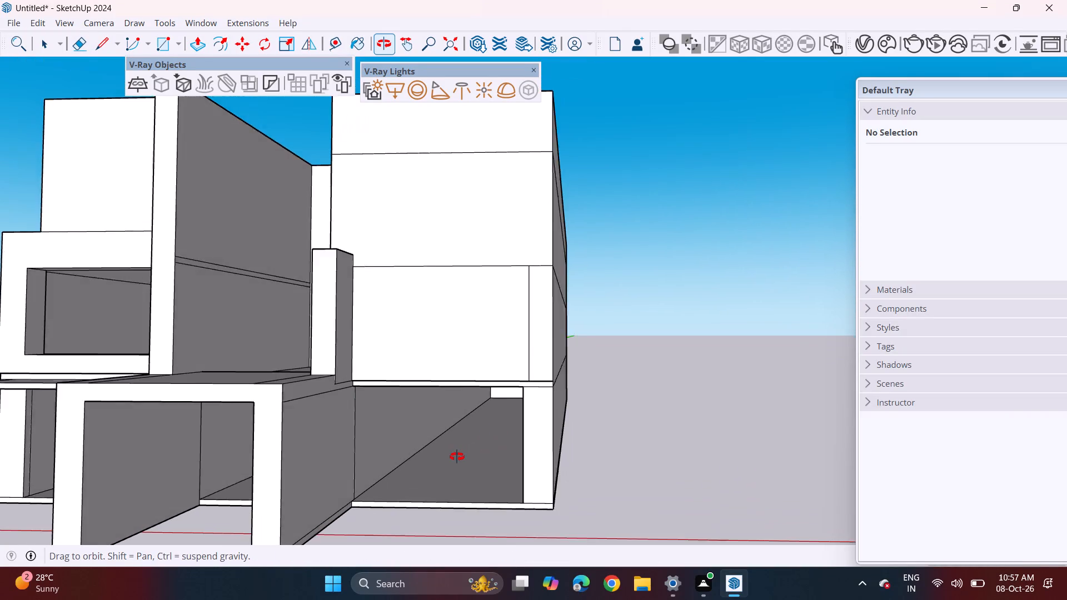
middle_drag(457, 457, 454, 458)
middle_drag(387, 469, 450, 435)
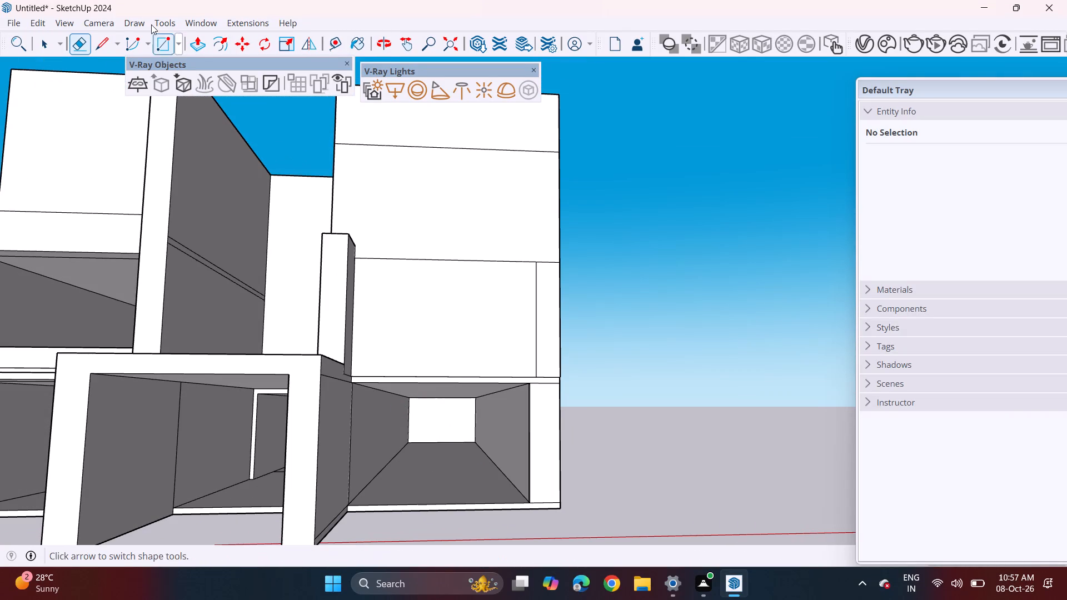
click(111, 41)
click(535, 379)
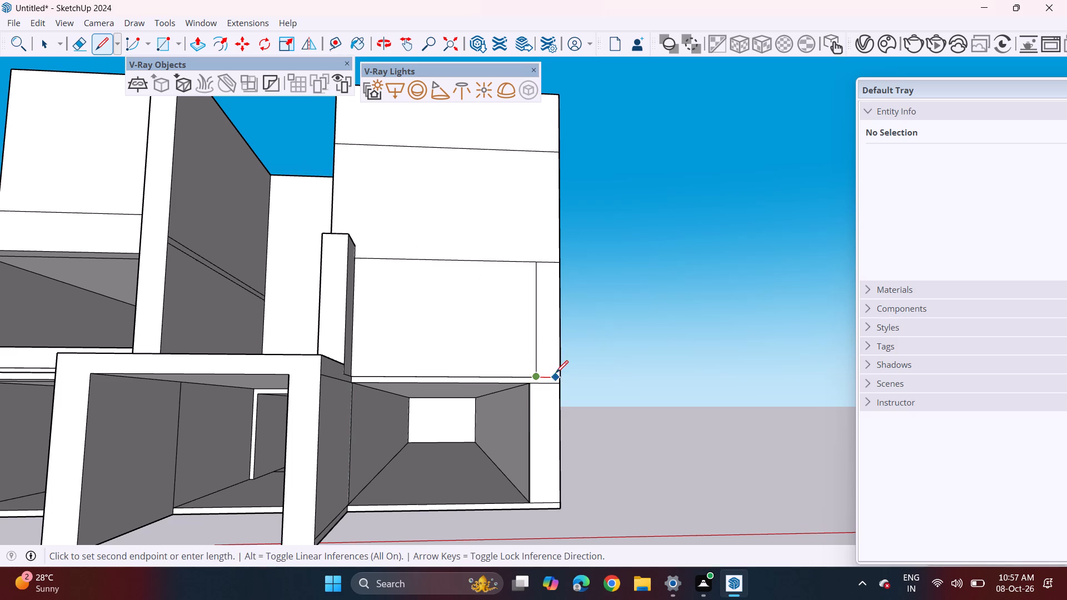
click(557, 374)
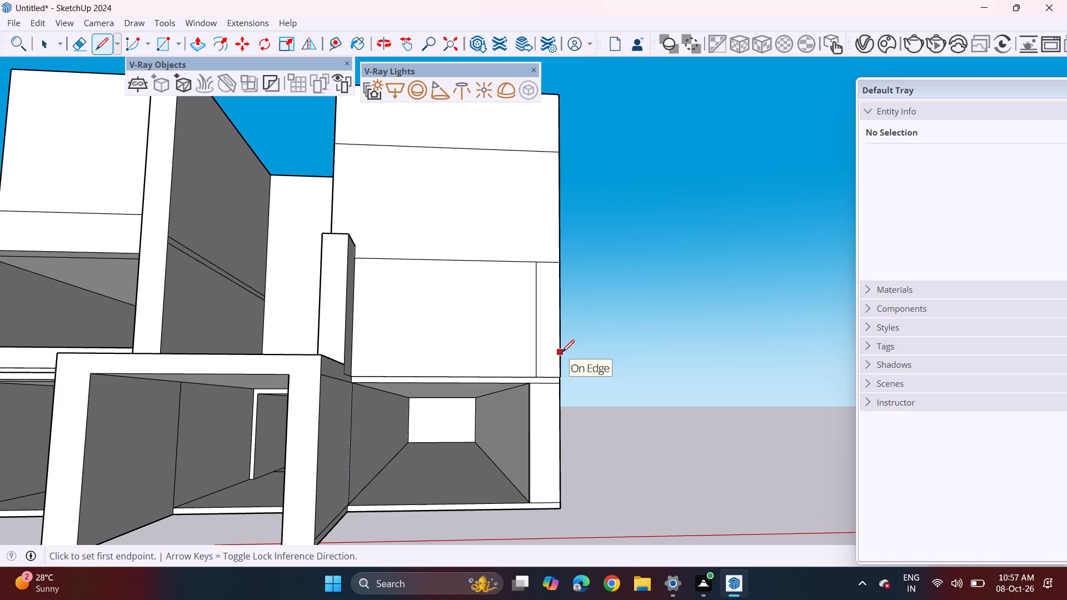
click(563, 361)
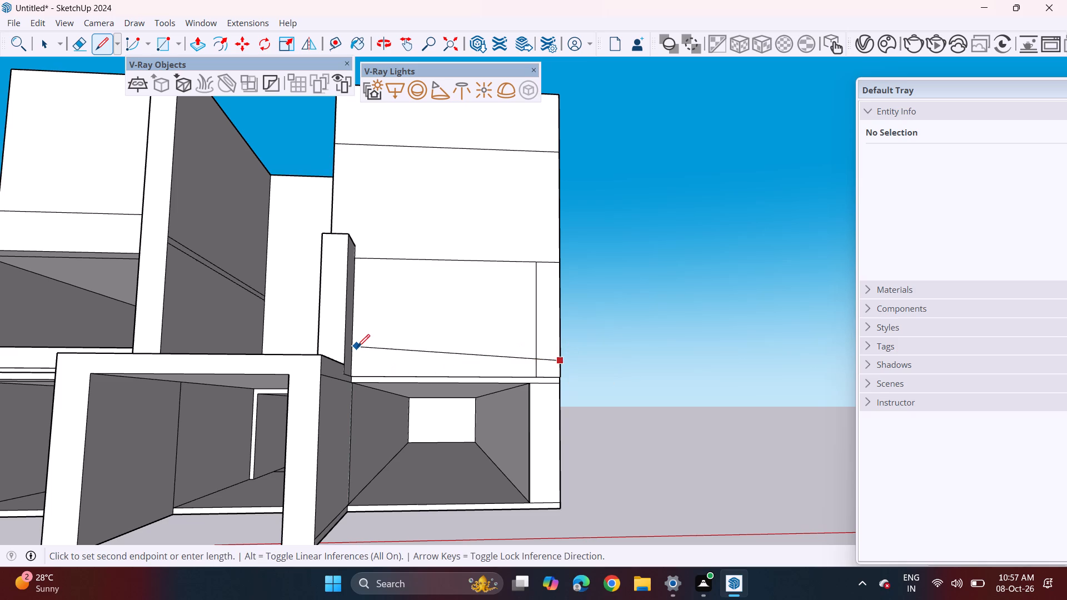
click(353, 356)
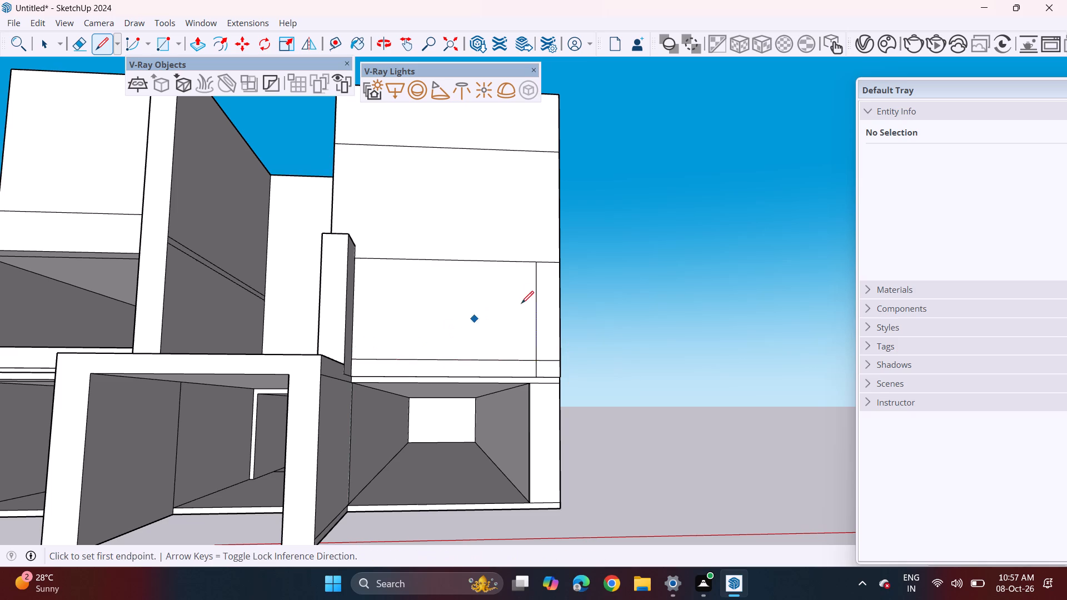
Draw a horizontal line from the short fin's top corner to the wall's outer edge, just above the first-floor panel.
middle_drag(536, 294, 528, 339)
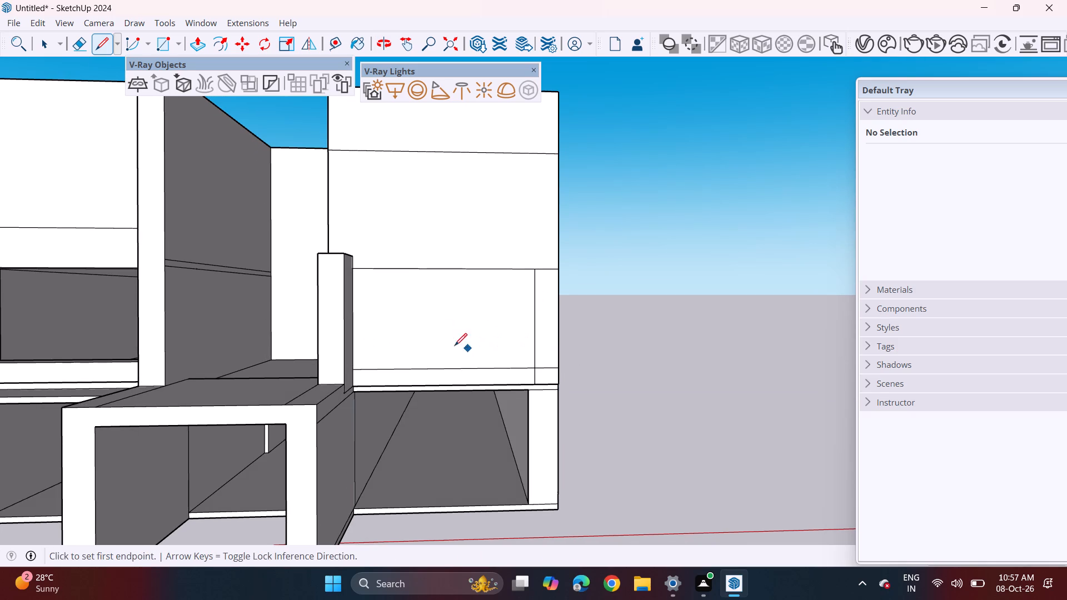
click(355, 253)
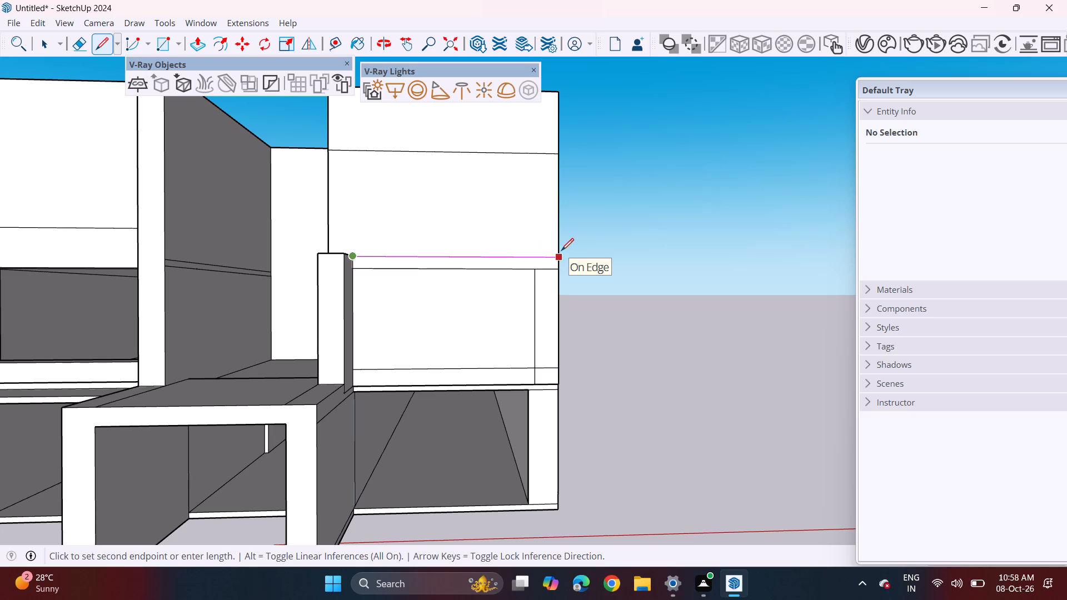
click(561, 251)
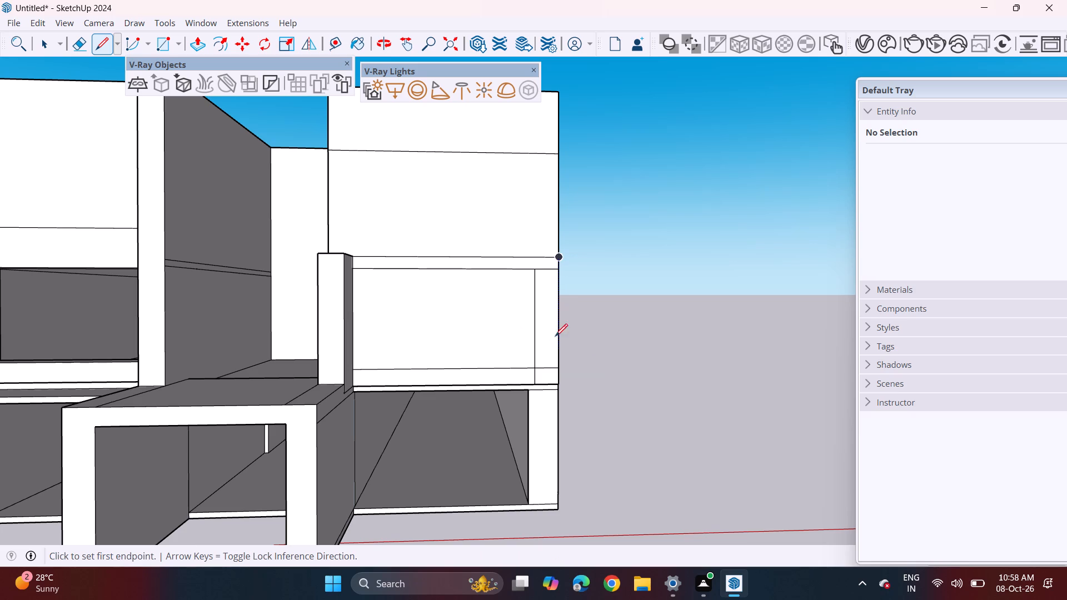
Erase the leftover line segments beside and below the first-floor panel so that only a clean inner rectangle remains.
middle_drag(567, 325, 545, 327)
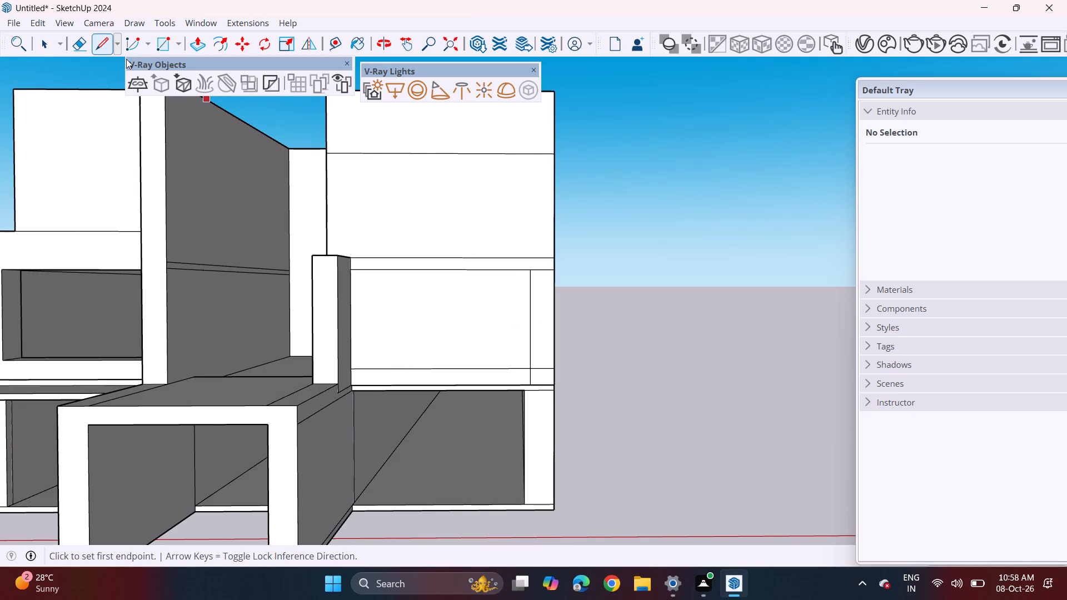
click(89, 52)
click(81, 44)
click(541, 272)
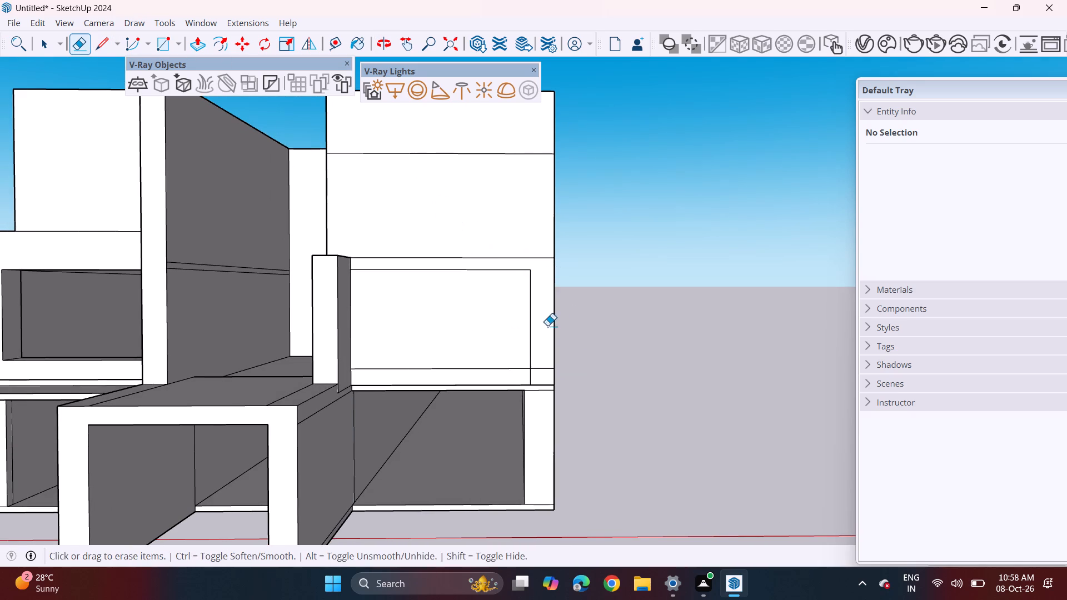
click(542, 369)
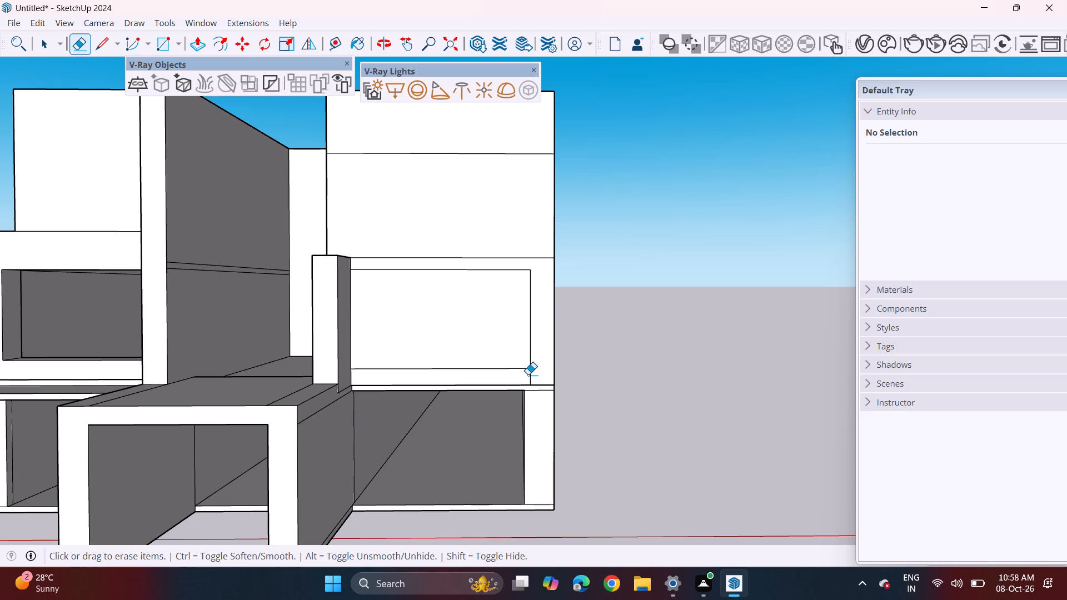
click(528, 374)
click(528, 376)
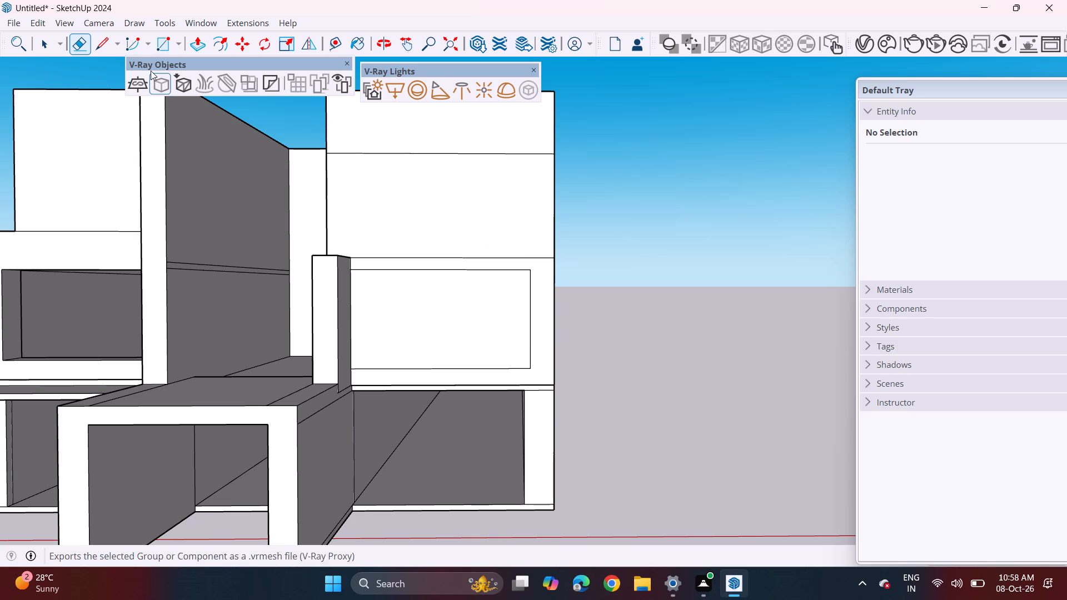
Push/Pull the first-floor inner rectangle deep into the building to form an opening beside the short fin.
click(195, 50)
click(428, 333)
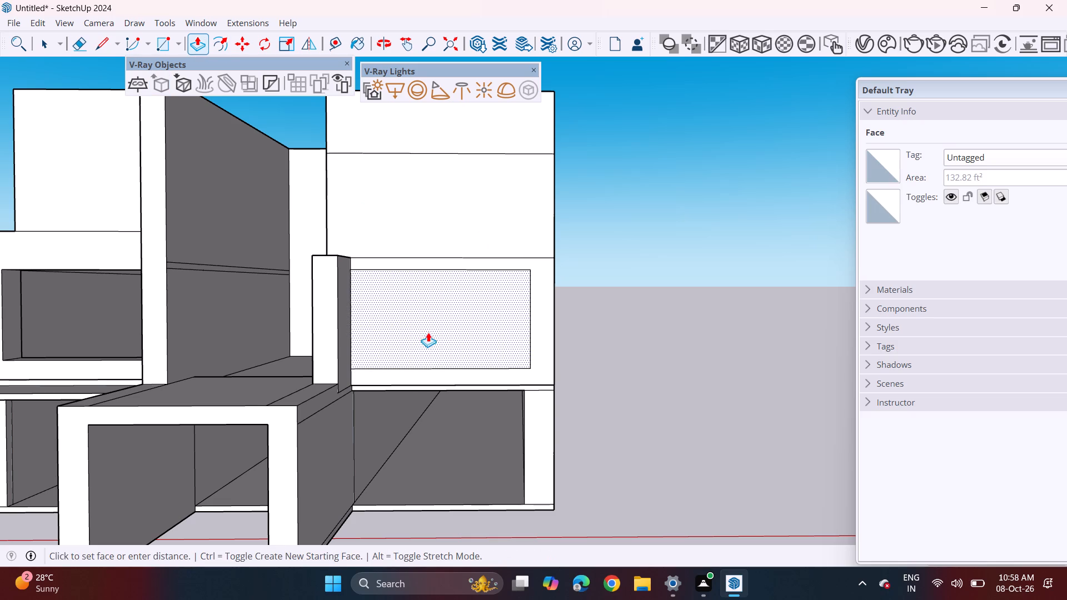
click(440, 310)
middle_drag(416, 337, 418, 336)
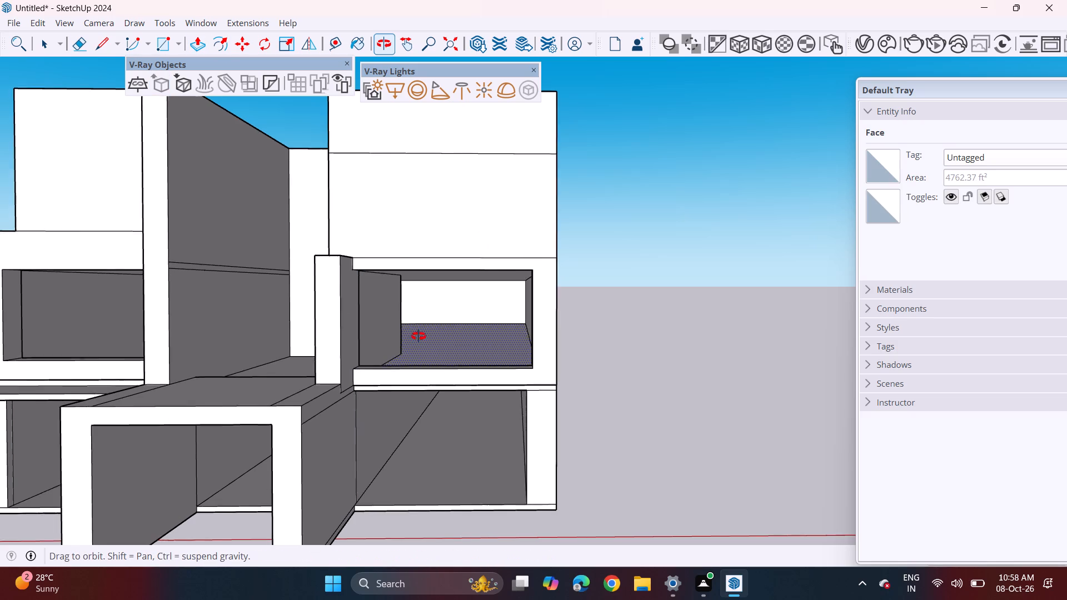
middle_drag(418, 336, 435, 333)
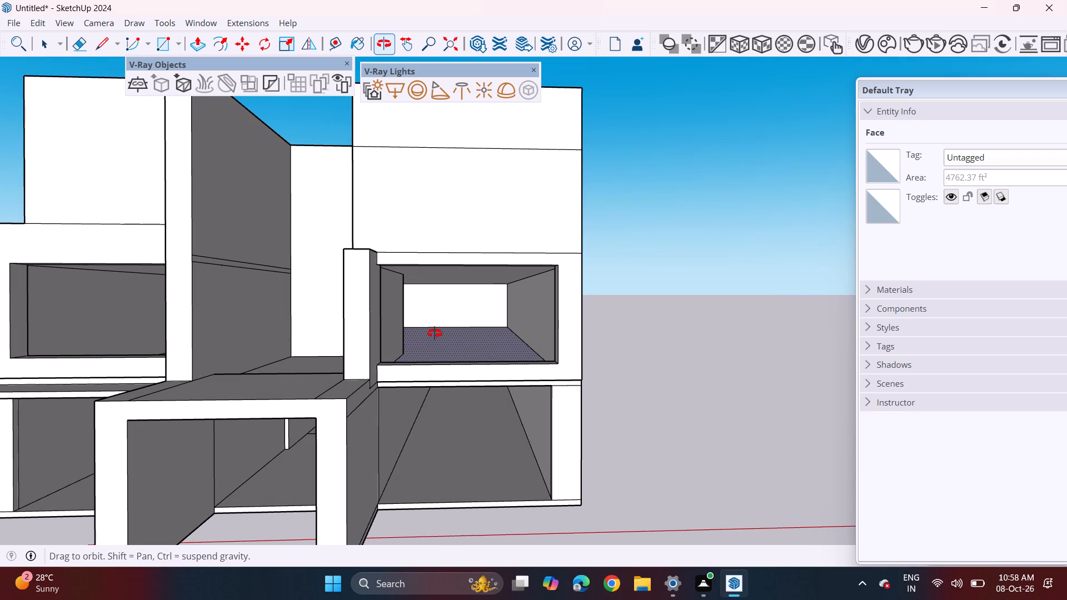
middle_drag(435, 333, 436, 334)
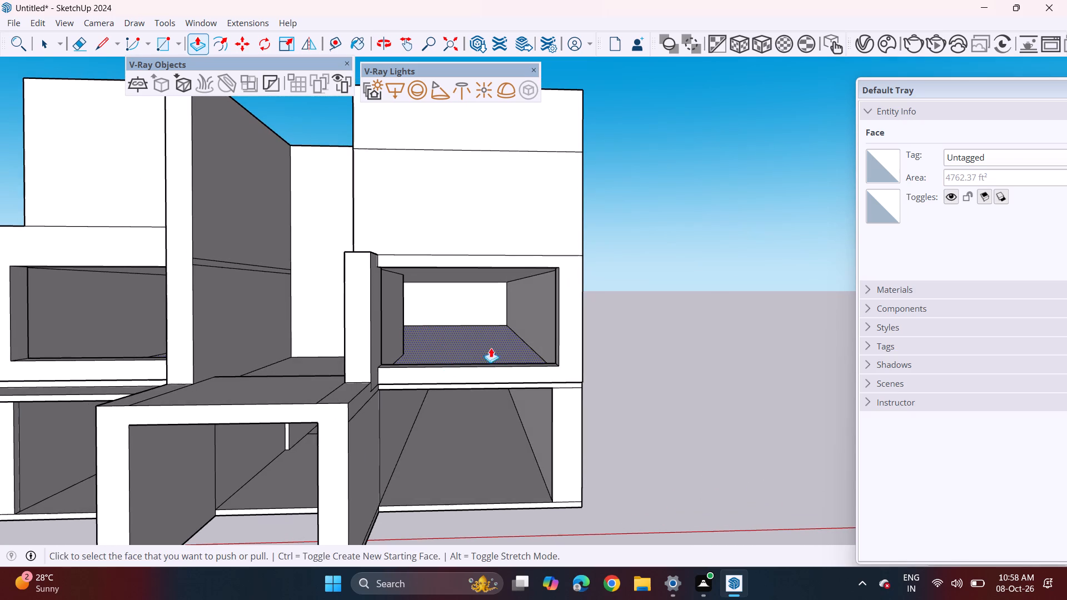
middle_click(507, 332)
middle_drag(505, 334, 453, 354)
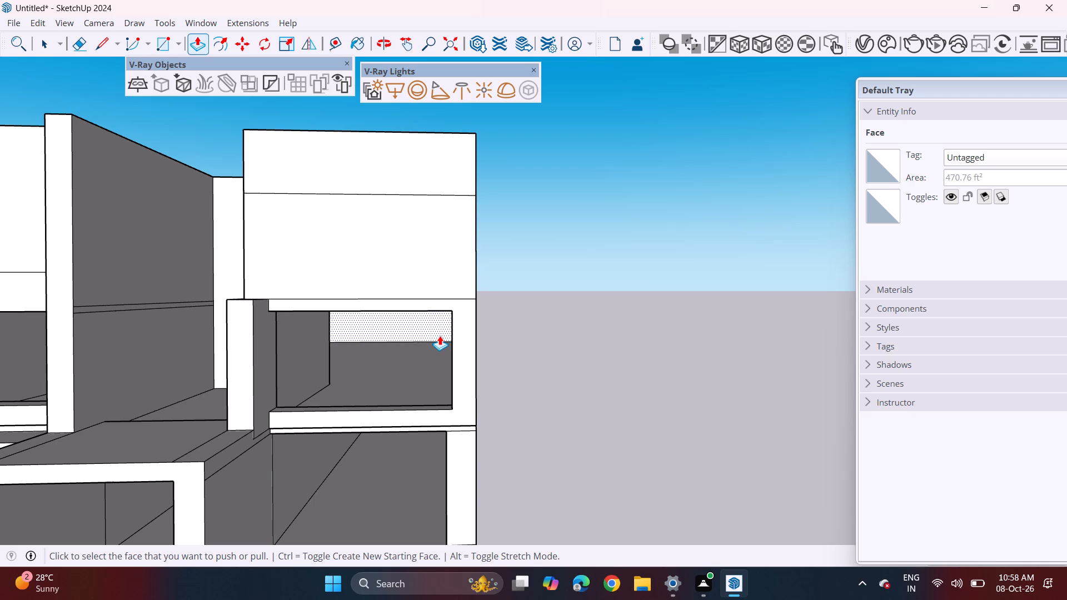
Delete the horizontal line crossing the top-floor wall above the new opening.
key(space)
click(364, 193)
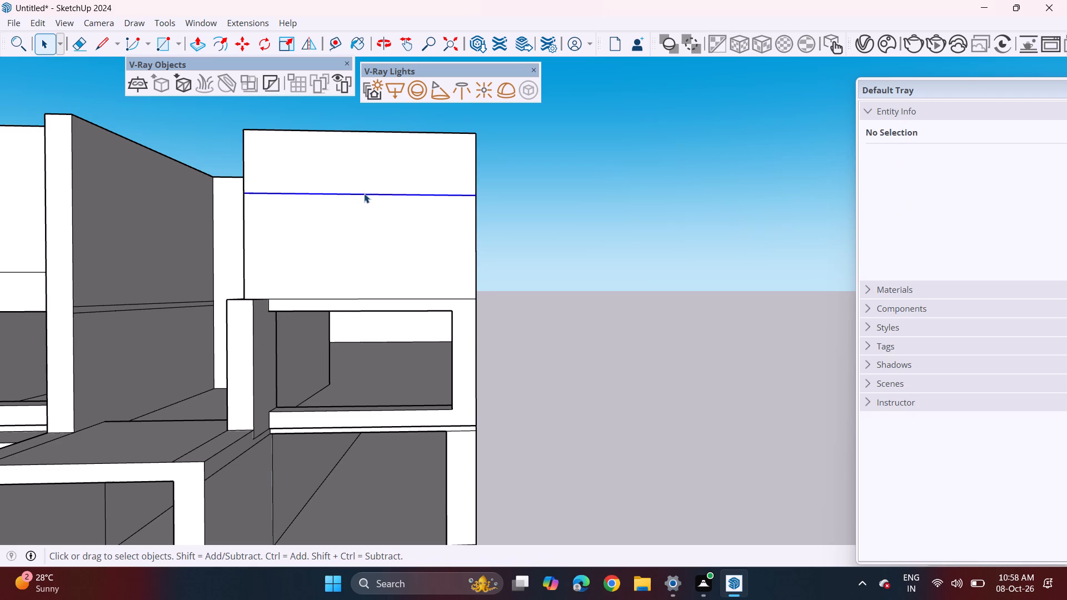
key(Delete)
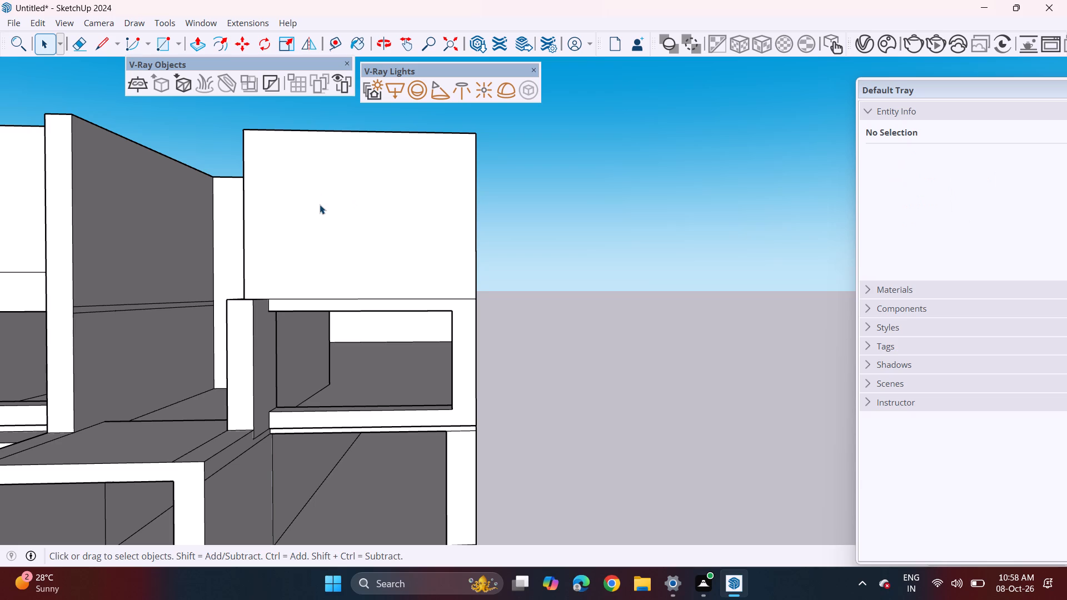
Offset the top-floor wall's outline inward to form a frame about as wide as the first-floor opening's outer border.
click(230, 46)
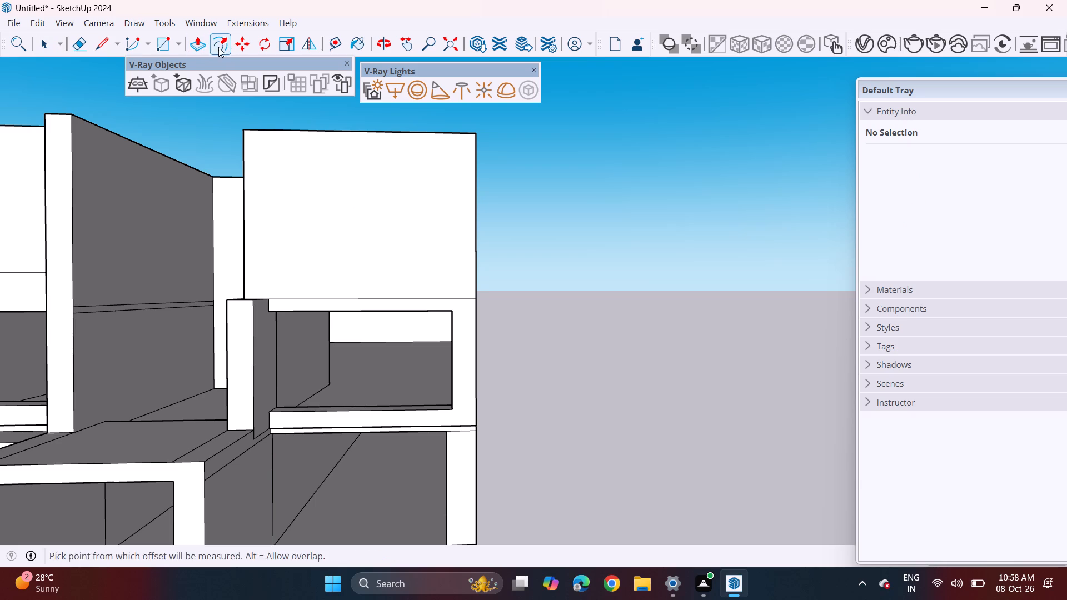
click(224, 49)
click(251, 159)
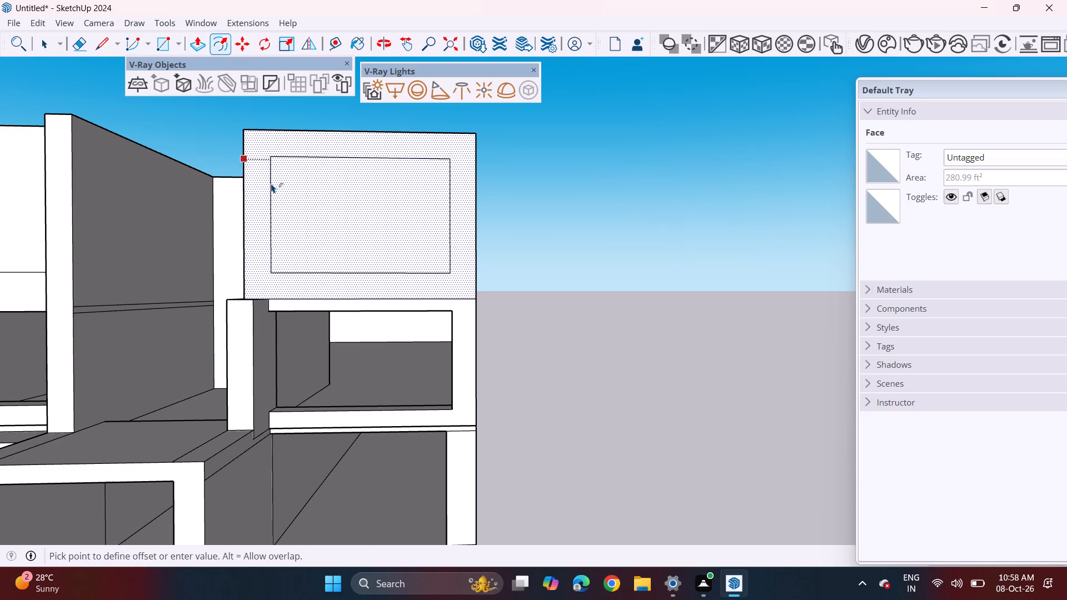
click(268, 181)
Push/Pull the top-floor inner rectangle a short distance inward to form a recess.
click(194, 44)
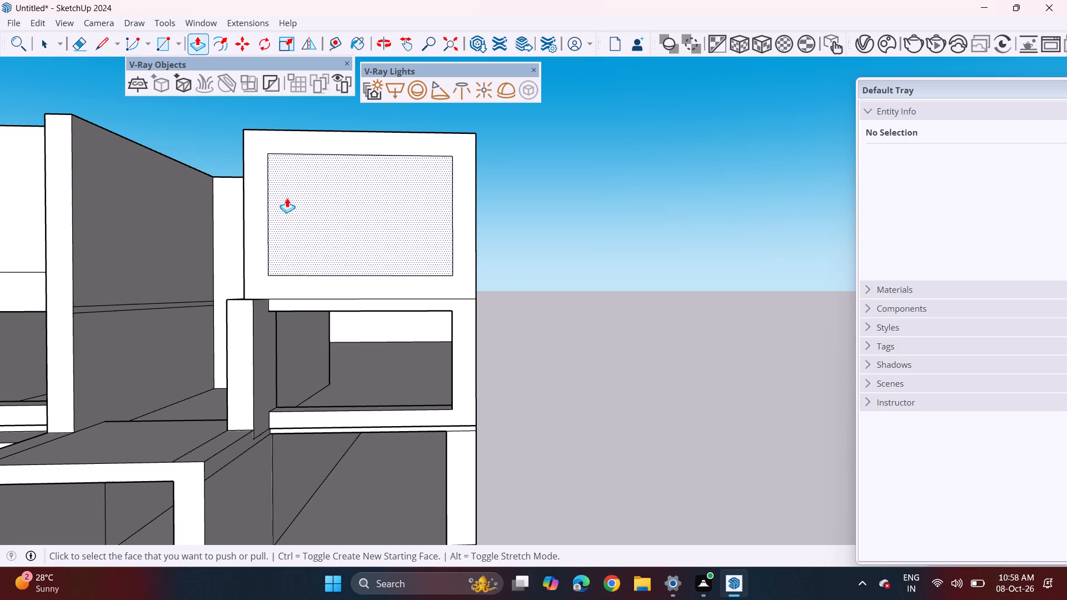
click(313, 225)
click(340, 221)
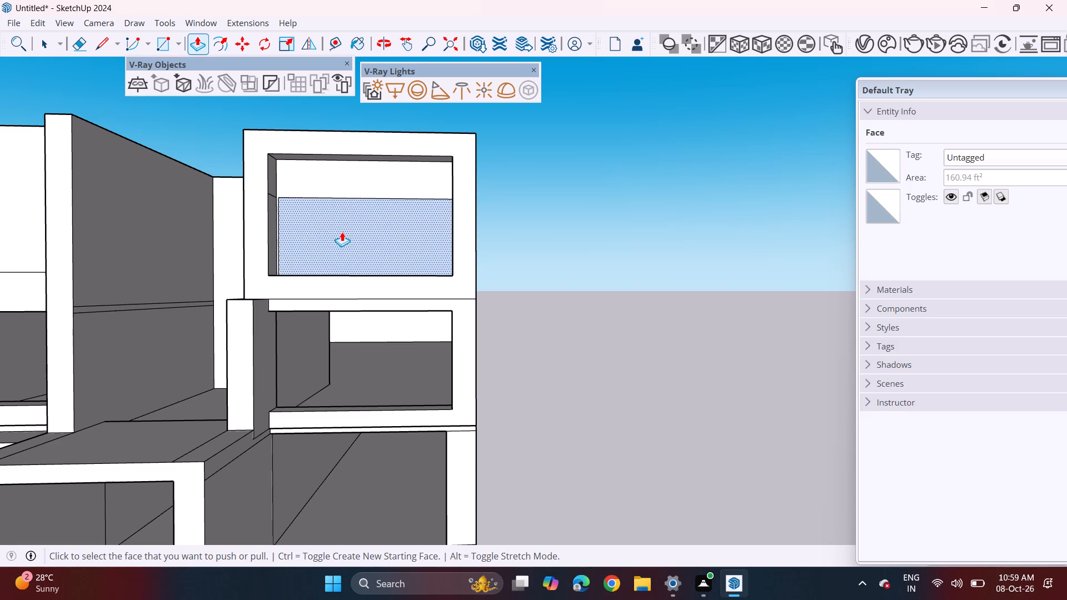
Push/Pull the lower and upper back faces of the top-floor recess deeper to open it into the building.
middle_drag(341, 225, 359, 293)
click(365, 259)
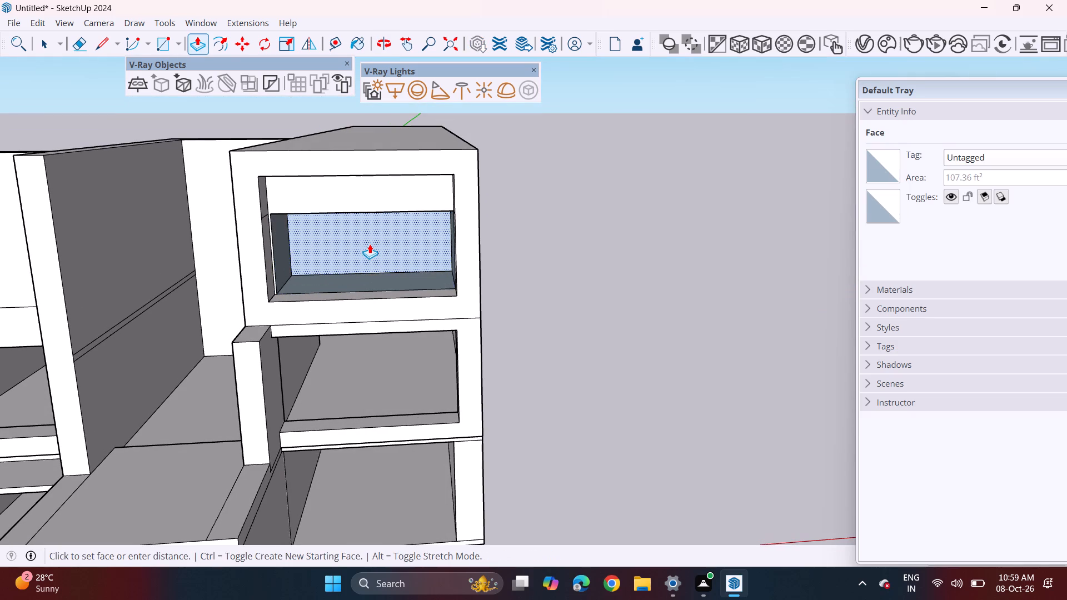
click(370, 244)
click(383, 201)
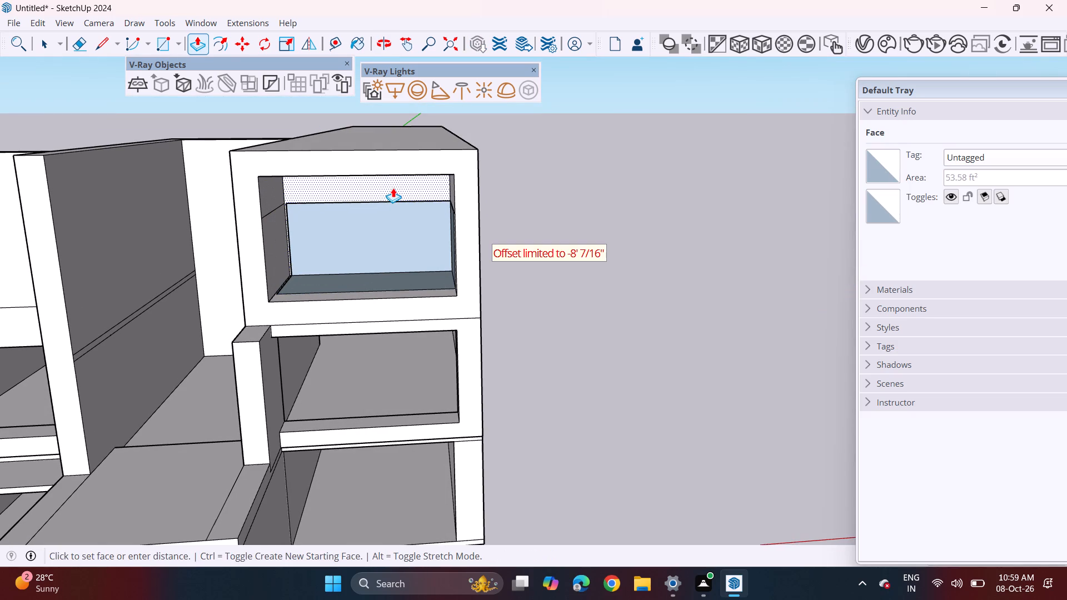
click(393, 188)
click(388, 244)
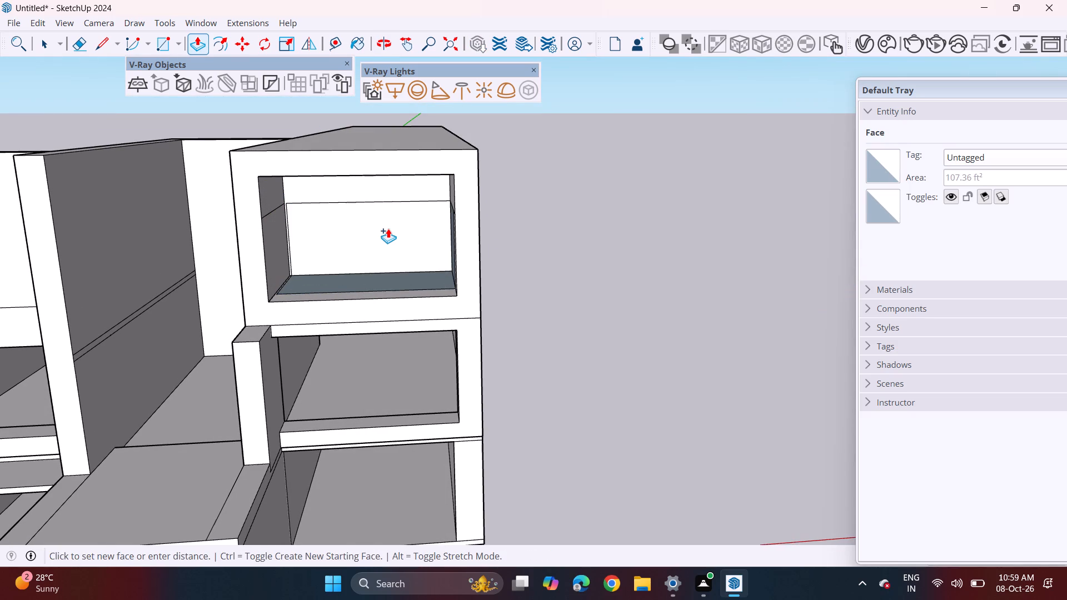
click(392, 224)
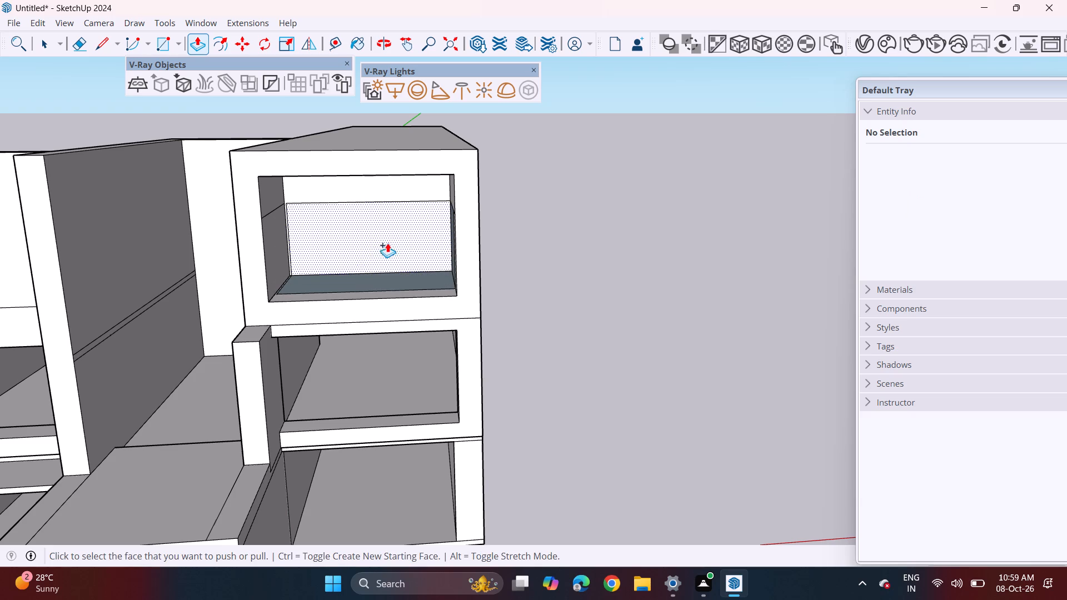
middle_drag(366, 246, 371, 231)
click(375, 244)
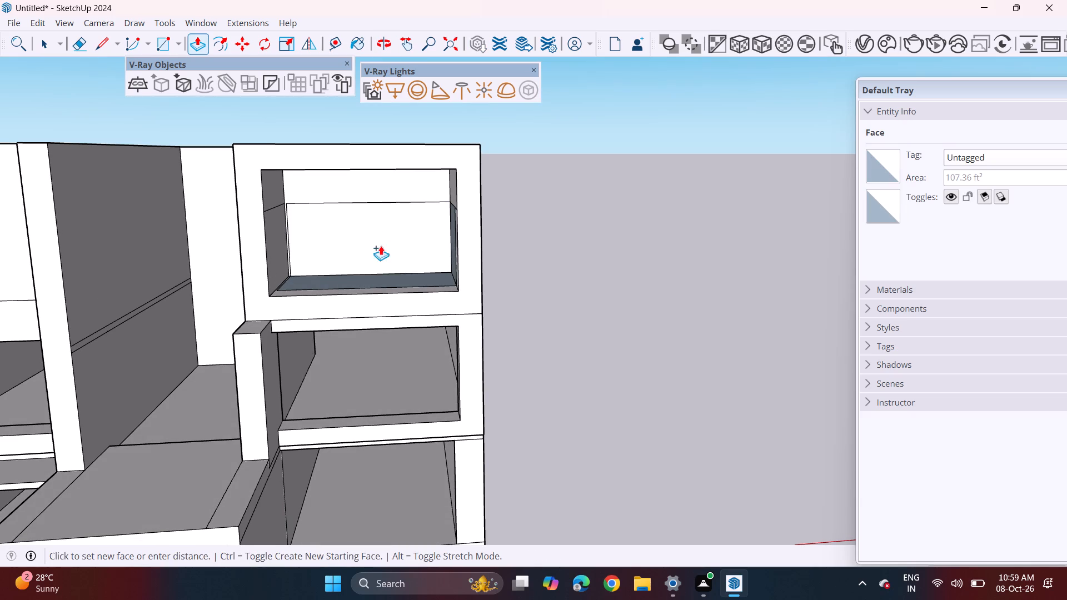
click(391, 209)
double_click(396, 191)
double_click(397, 180)
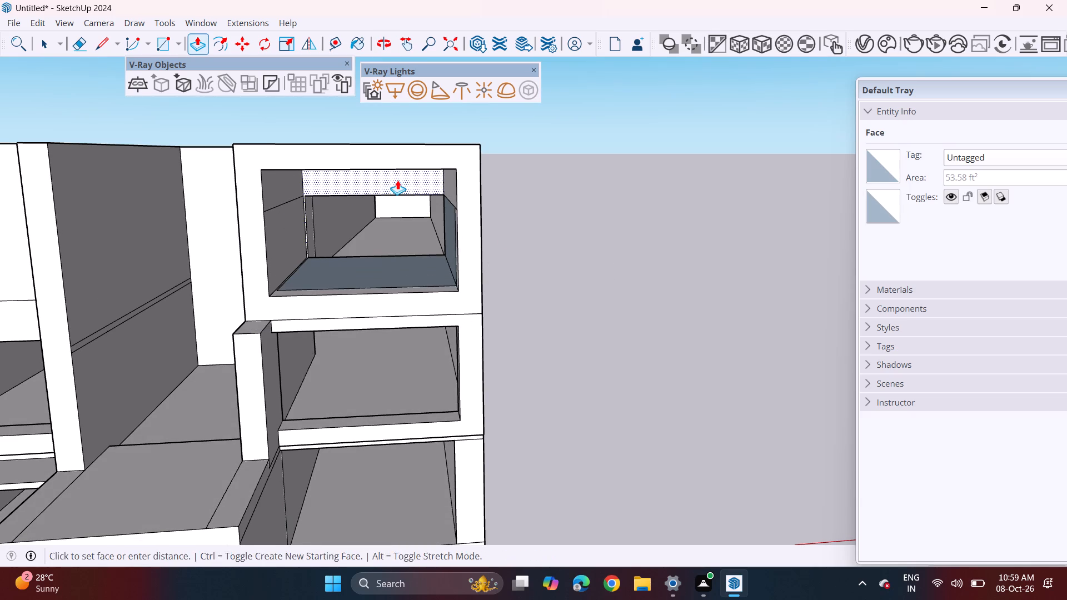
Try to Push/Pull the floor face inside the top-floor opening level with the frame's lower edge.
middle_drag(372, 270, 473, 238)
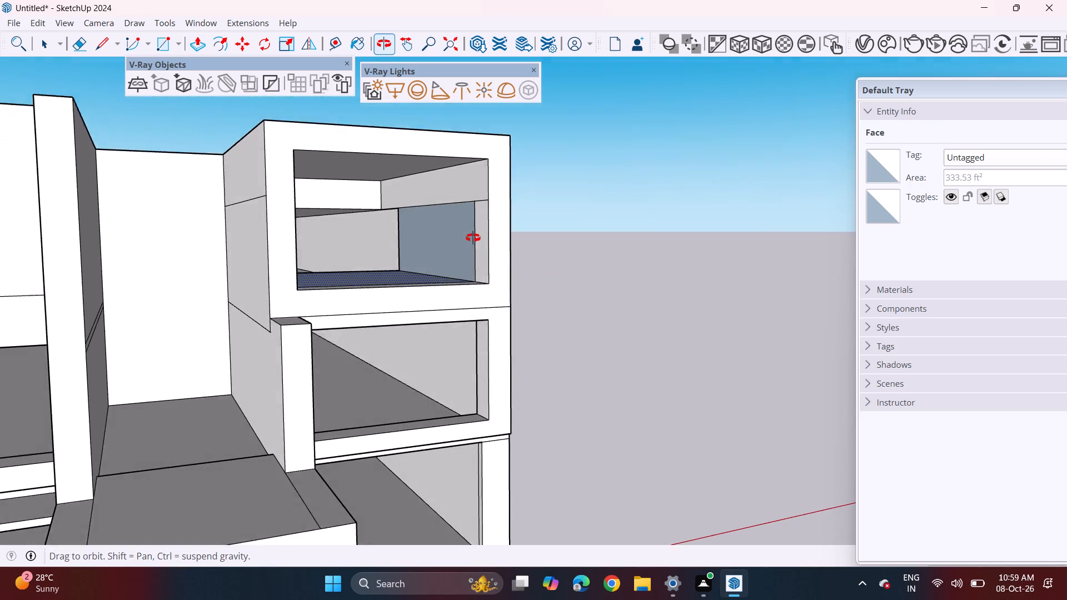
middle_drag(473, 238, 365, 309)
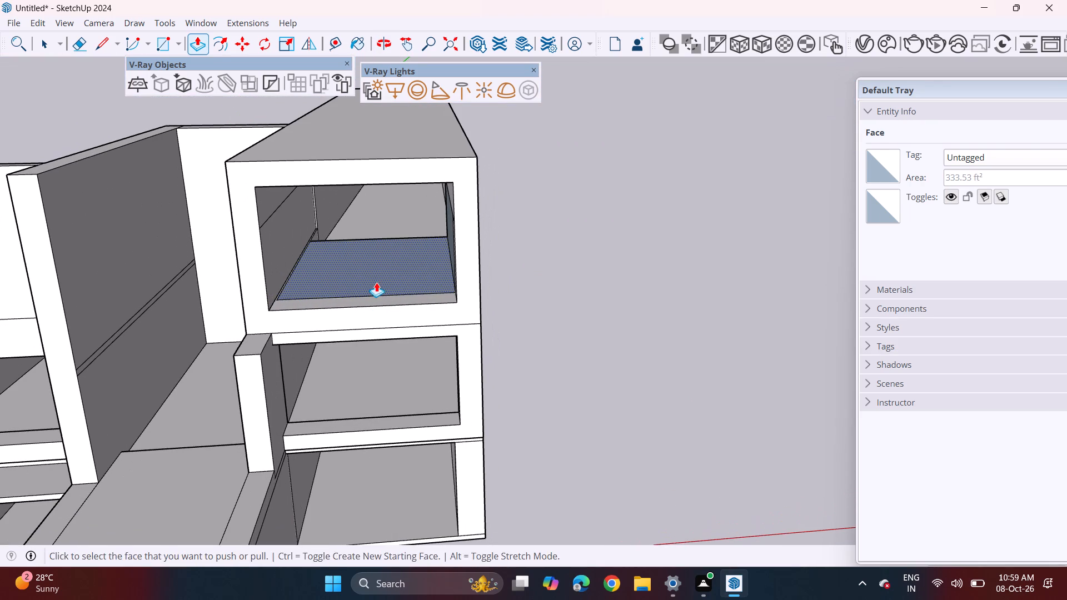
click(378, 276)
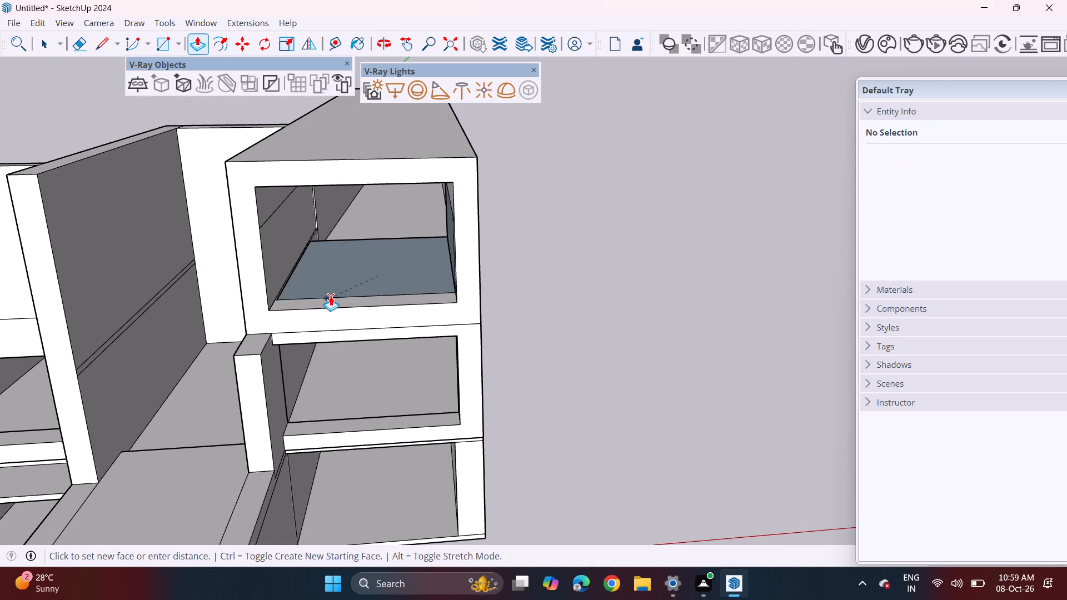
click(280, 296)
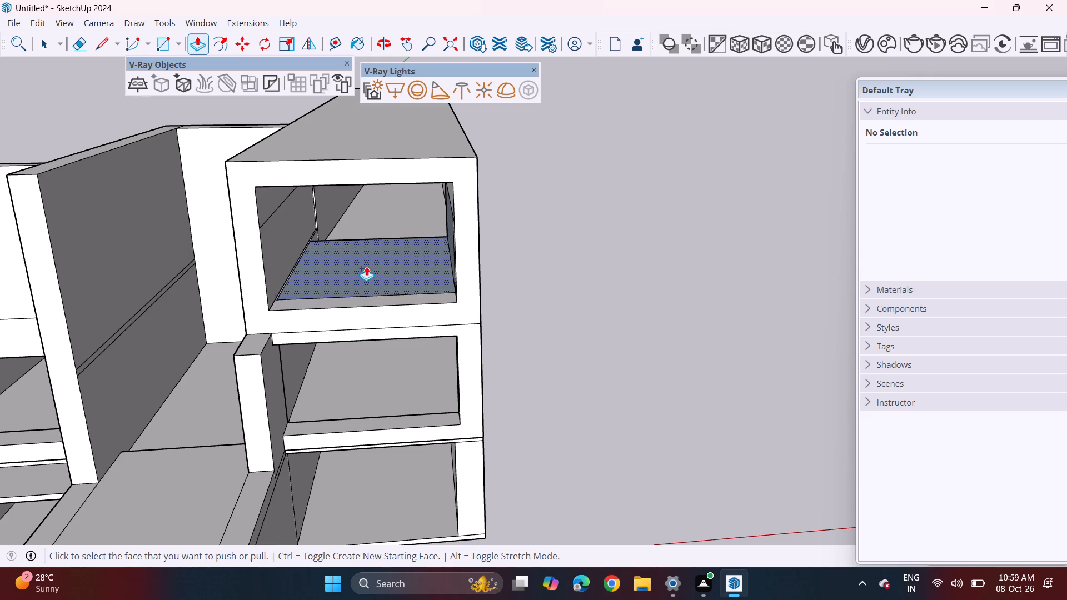
Push/Pull the lower side-wall face on the outer side of the top-floor room, leaving only a narrow step beside the frame.
middle_drag(366, 267, 482, 242)
scroll(476, 244, up, 2)
click(461, 247)
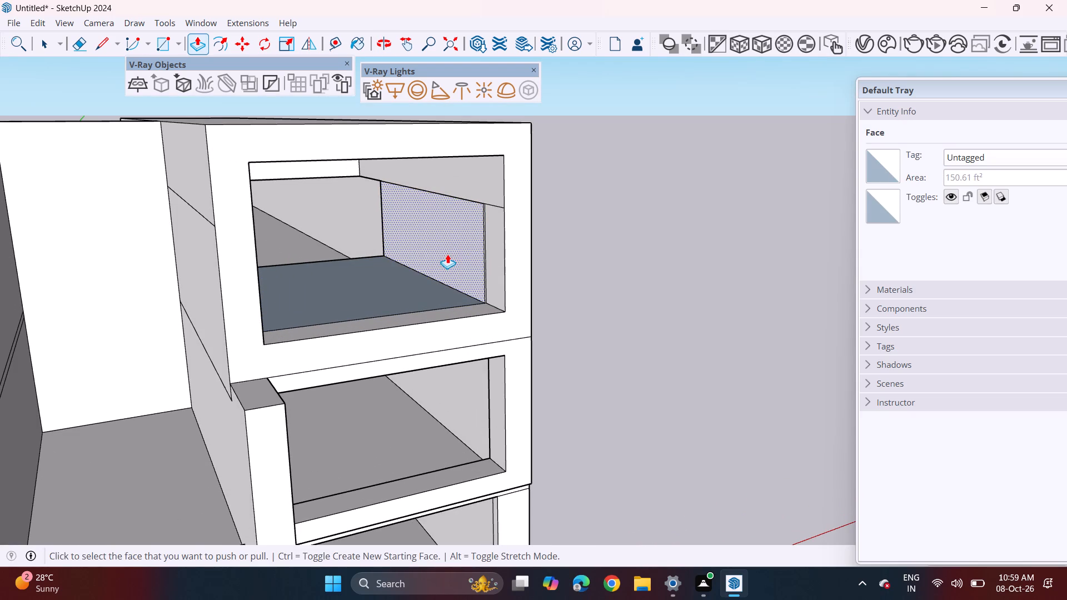
click(447, 254)
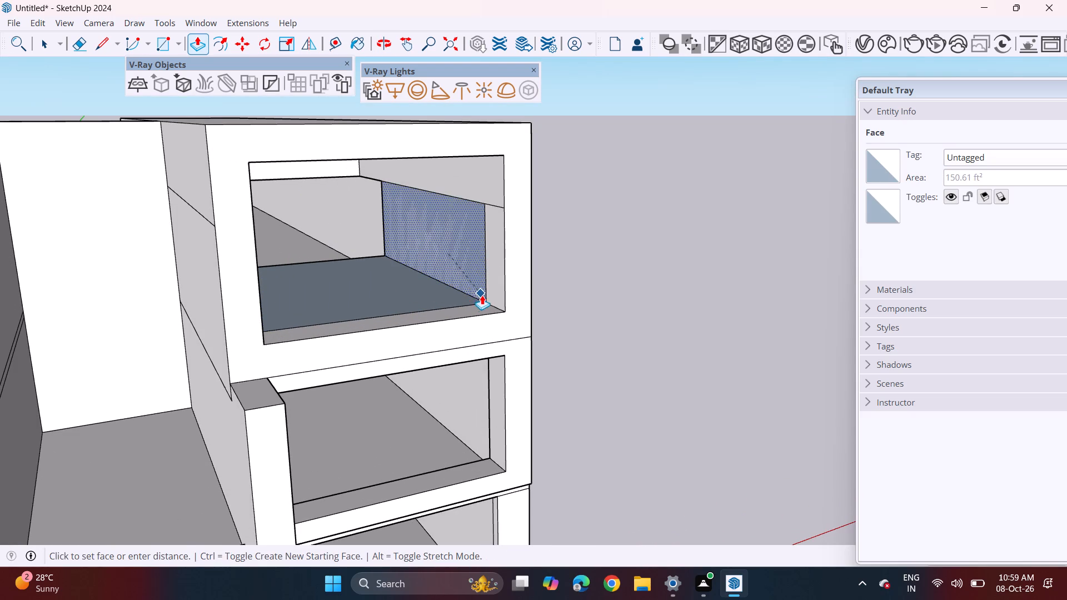
click(464, 303)
middle_drag(458, 293, 380, 258)
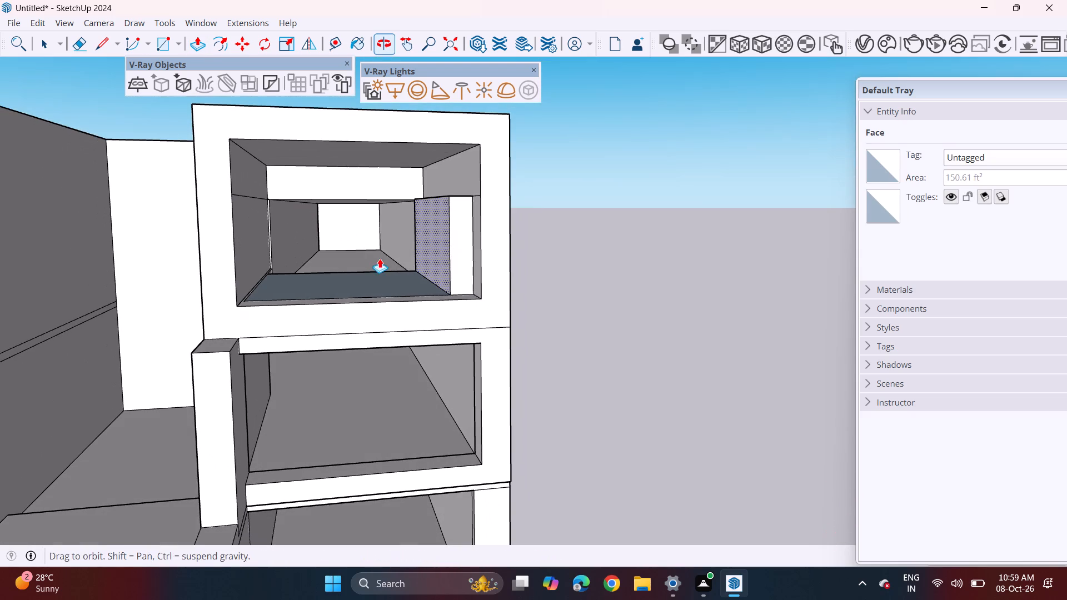
click(436, 265)
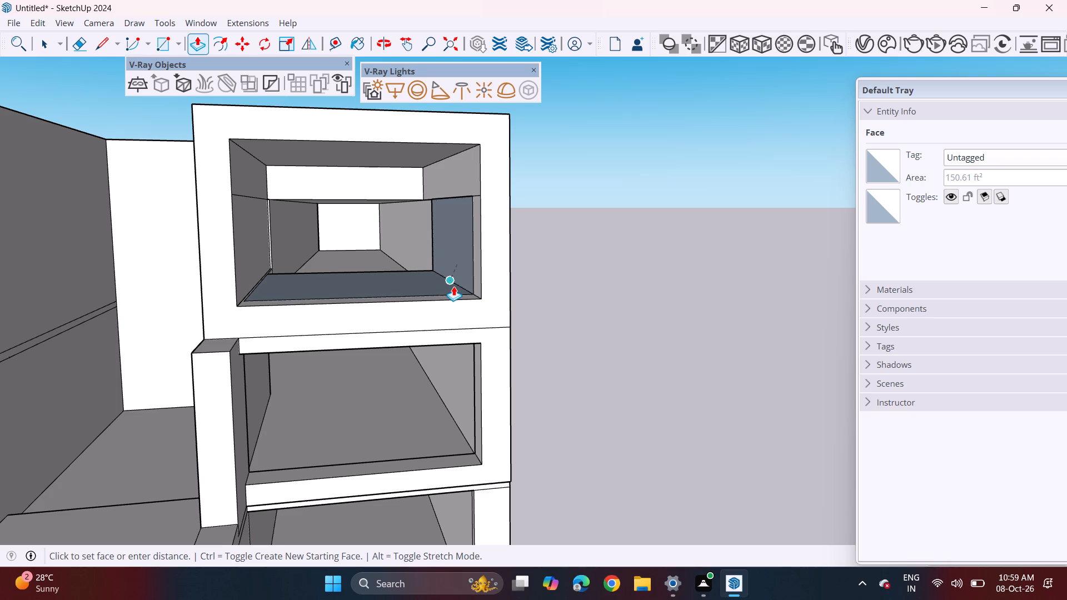
key(Escape)
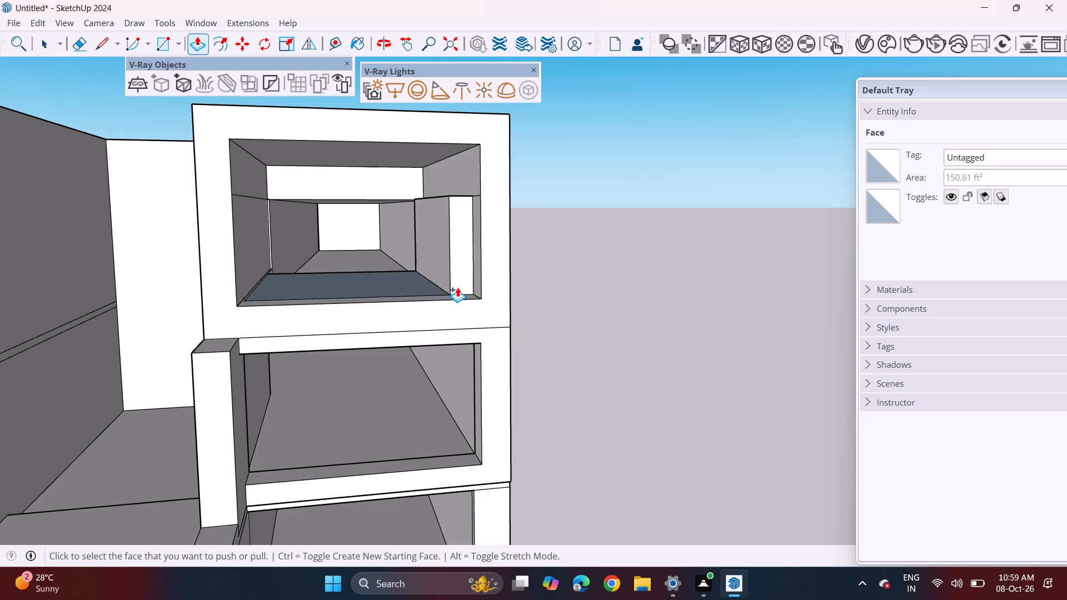
click(436, 276)
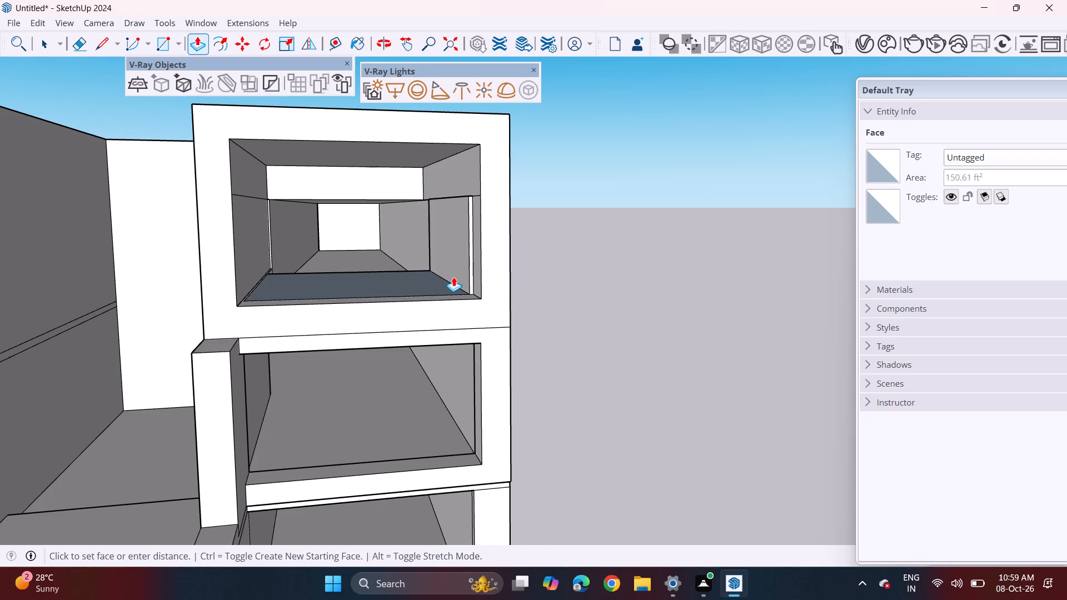
click(453, 277)
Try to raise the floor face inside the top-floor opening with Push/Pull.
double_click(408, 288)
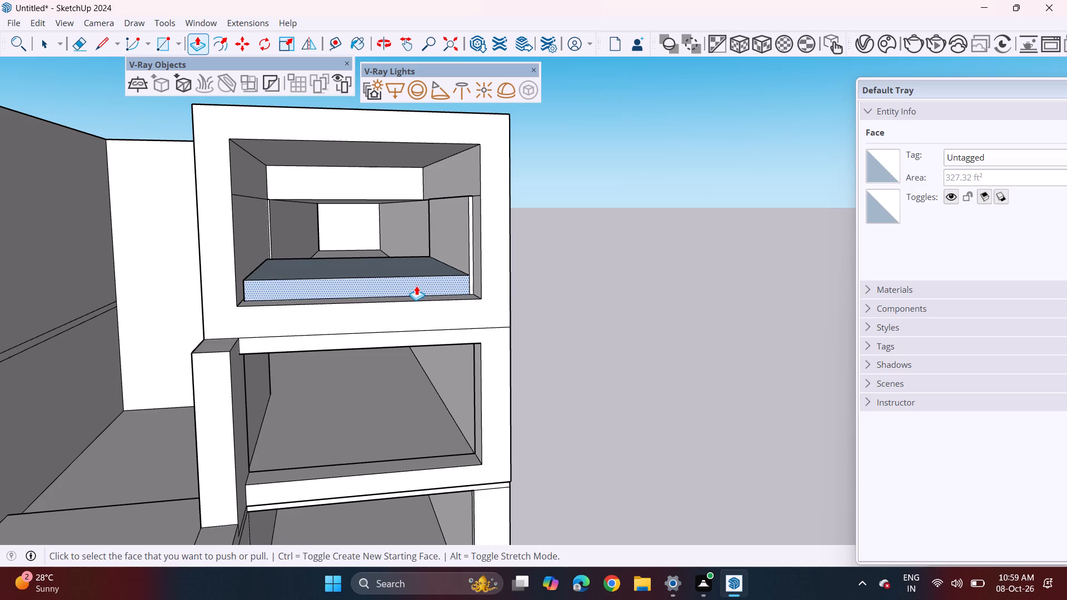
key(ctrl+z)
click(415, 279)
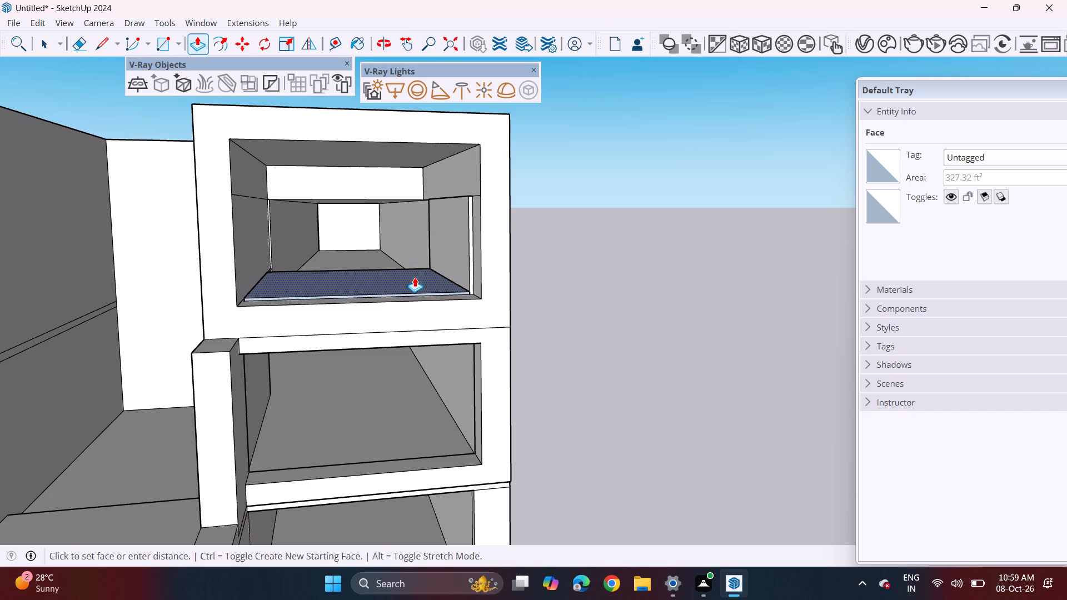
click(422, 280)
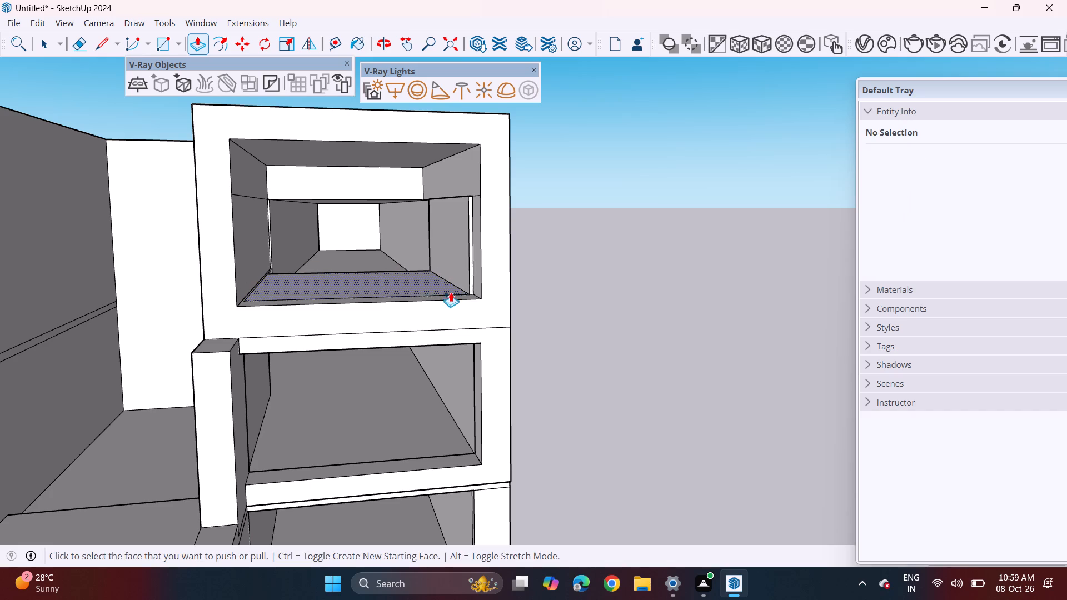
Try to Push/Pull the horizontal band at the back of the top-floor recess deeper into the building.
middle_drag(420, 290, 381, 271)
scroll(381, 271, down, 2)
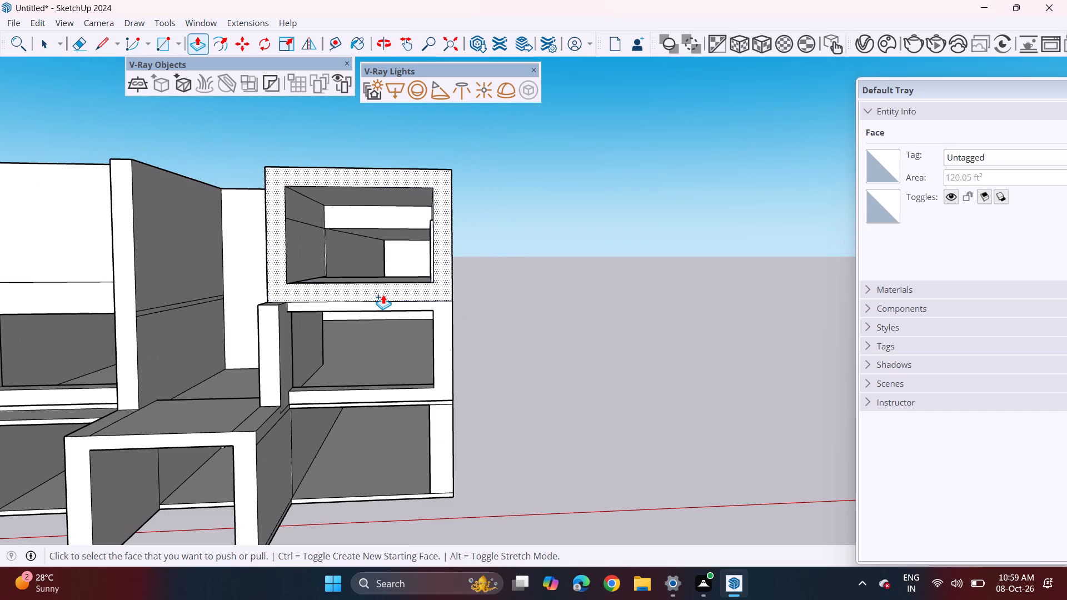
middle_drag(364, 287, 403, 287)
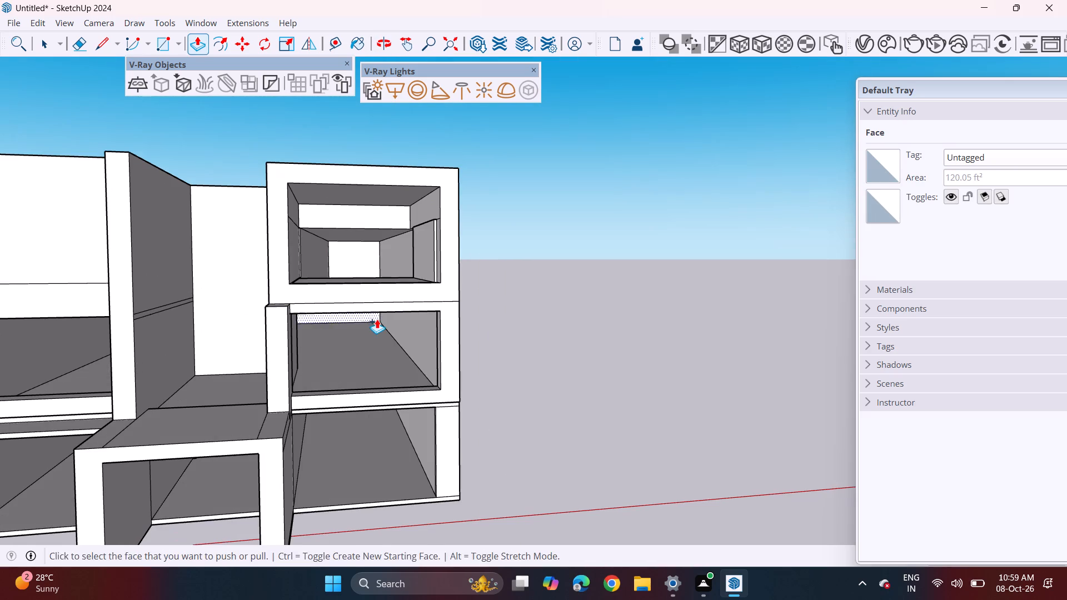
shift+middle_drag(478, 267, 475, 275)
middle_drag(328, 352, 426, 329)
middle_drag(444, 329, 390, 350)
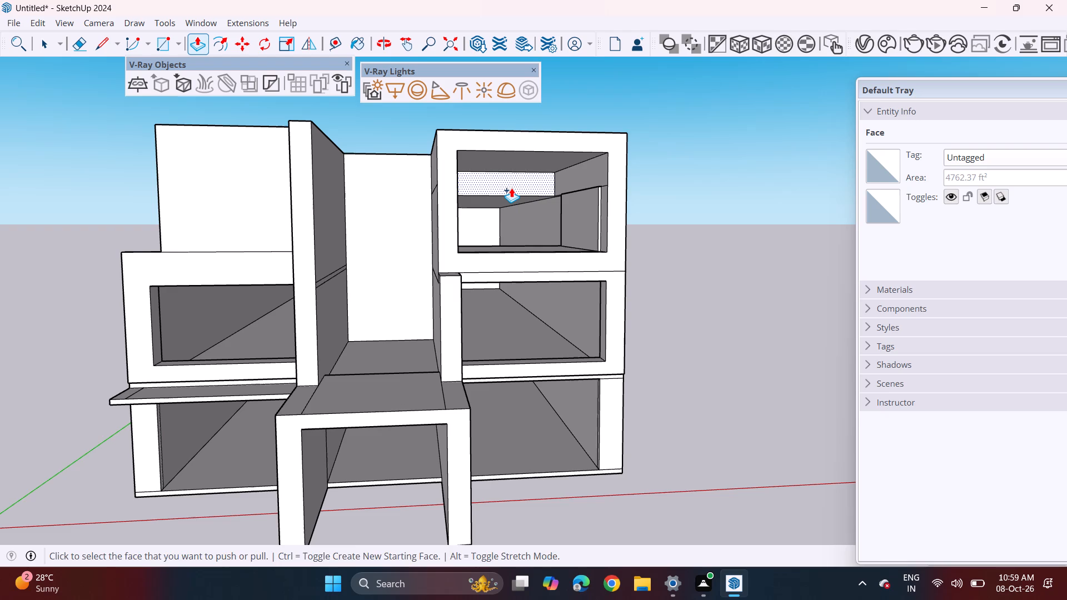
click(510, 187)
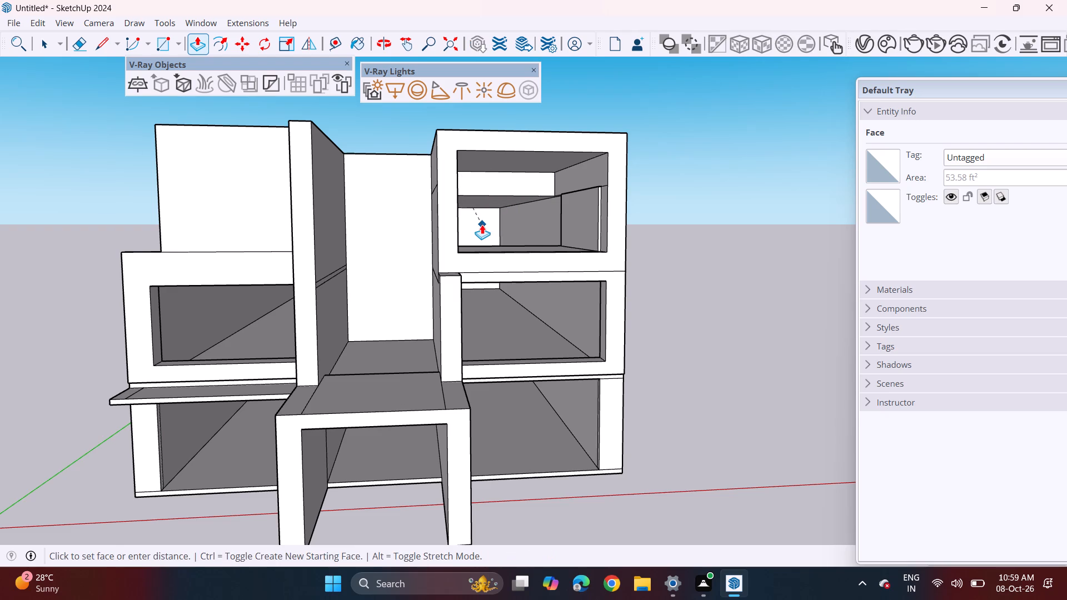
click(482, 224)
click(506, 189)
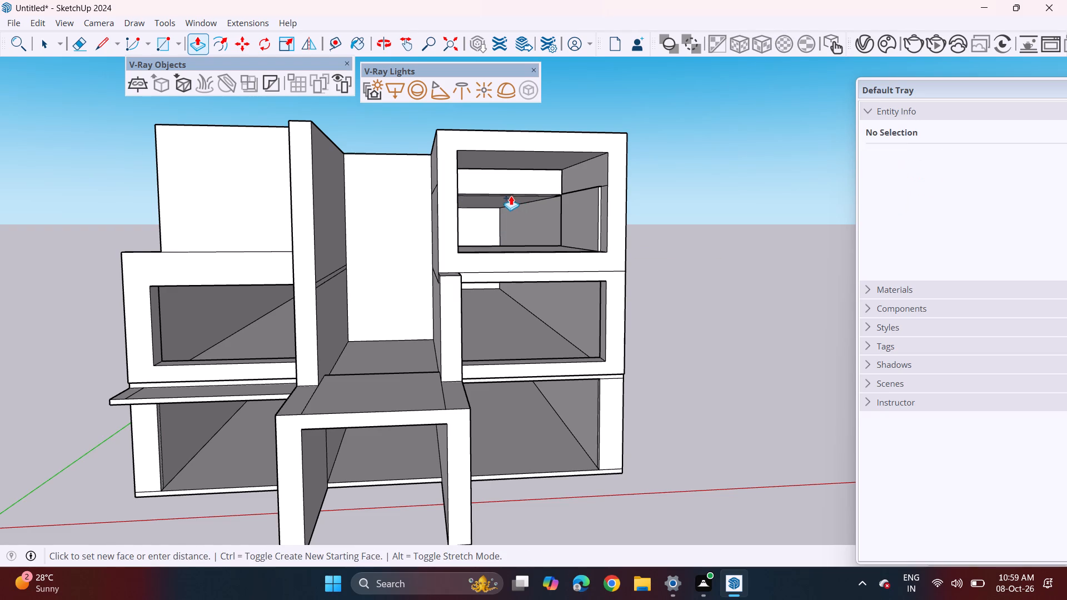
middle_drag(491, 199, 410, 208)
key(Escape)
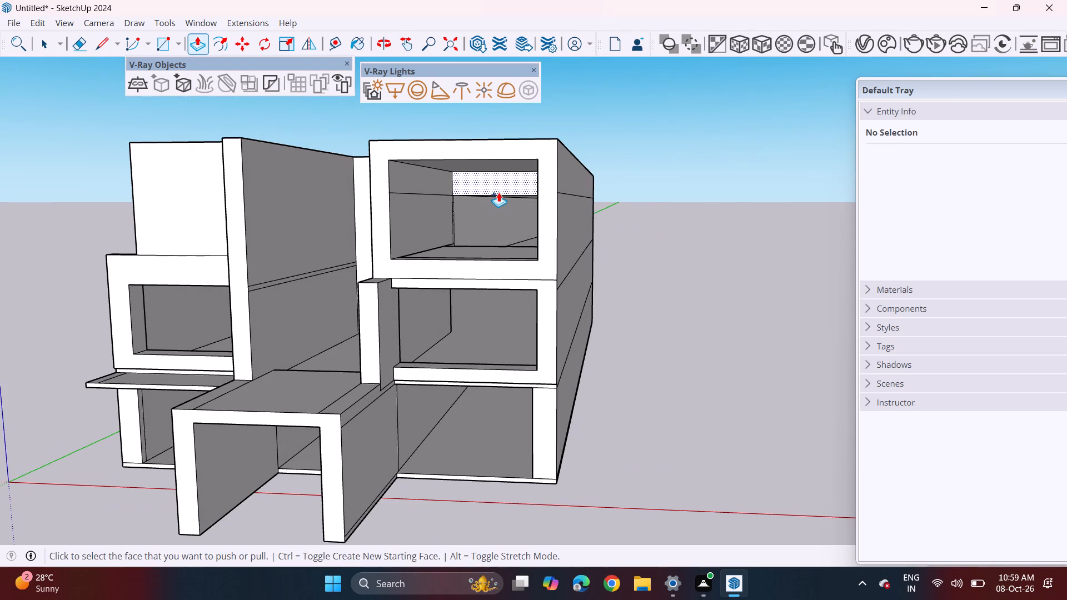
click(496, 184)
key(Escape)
Push/Pull the lower ceiling inside the top-floor room up flush with the ceiling of the front recess.
middle_drag(493, 209, 505, 187)
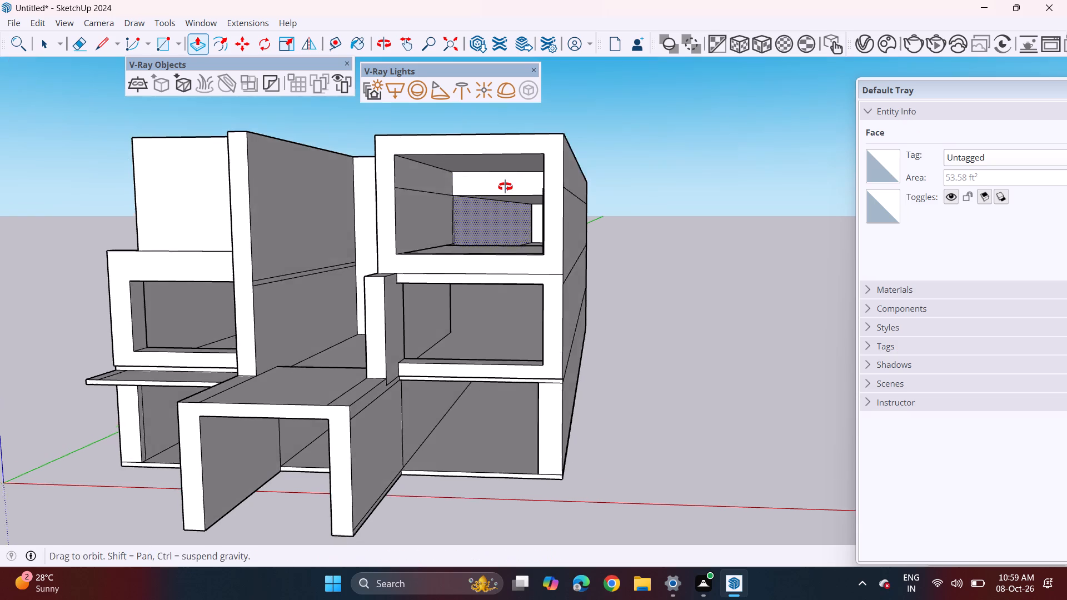
middle_drag(505, 187, 510, 189)
scroll(512, 201, up, 3)
click(511, 204)
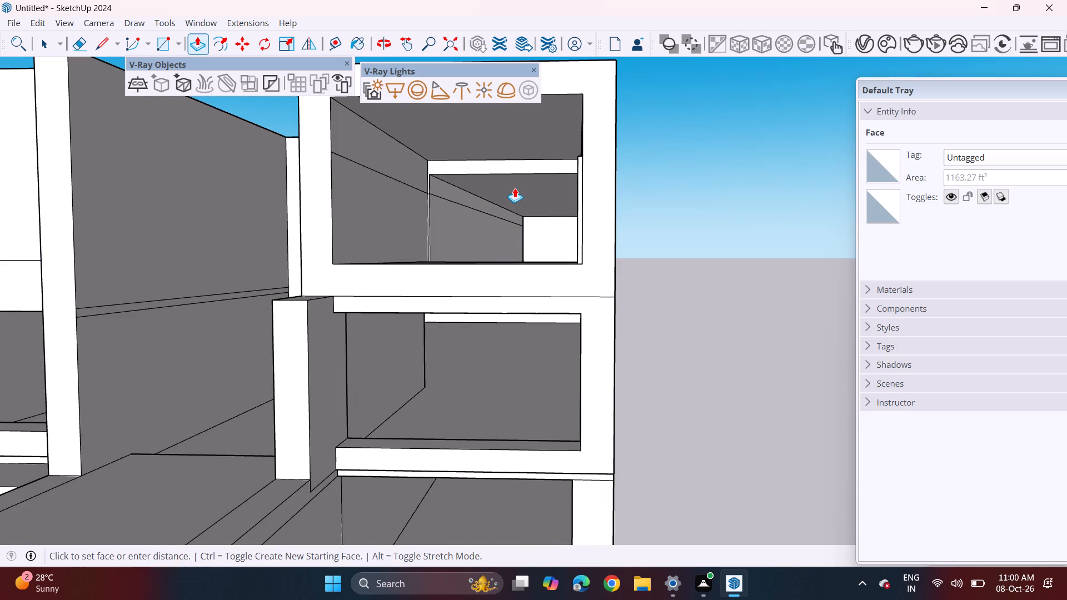
click(513, 158)
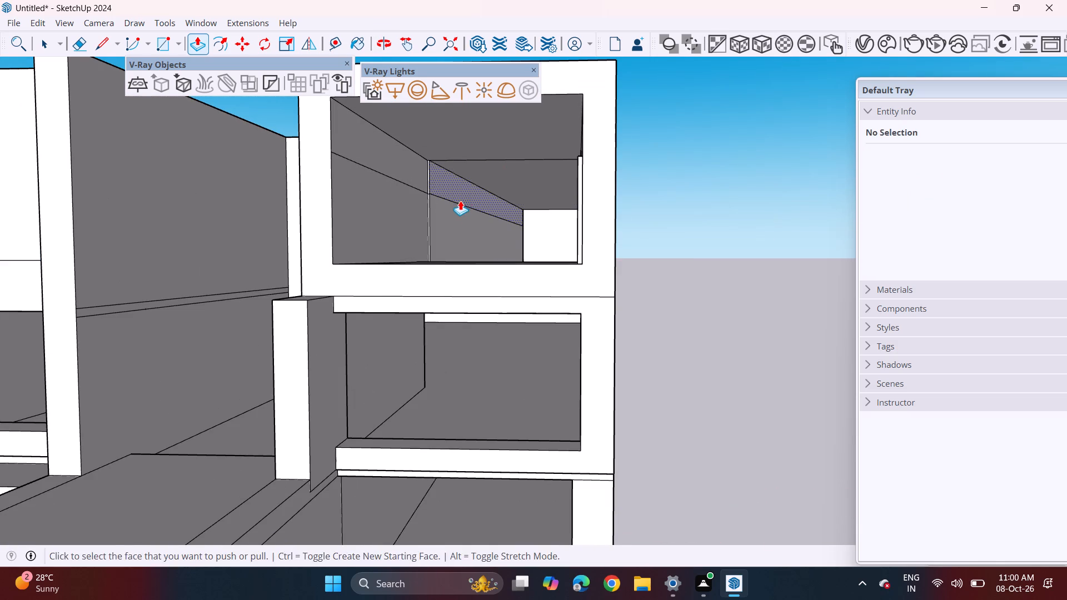
Push/Pull the thin vertical strip on the top-floor room's inner side wall forward to the front of the opening's frame.
middle_drag(461, 201, 466, 249)
scroll(447, 247, up, 7)
middle_drag(437, 234, 408, 238)
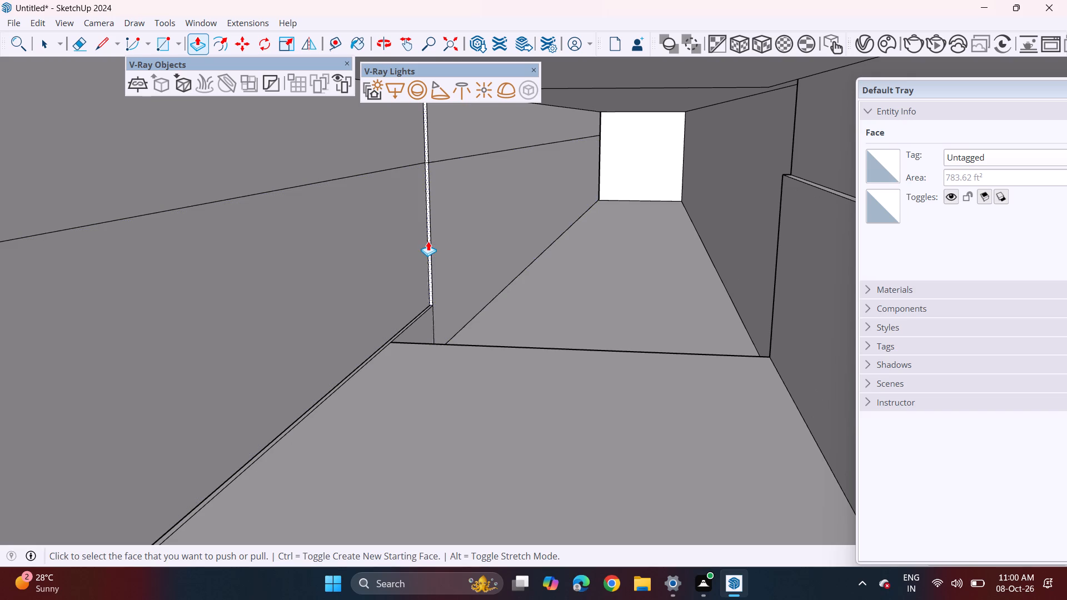
click(428, 241)
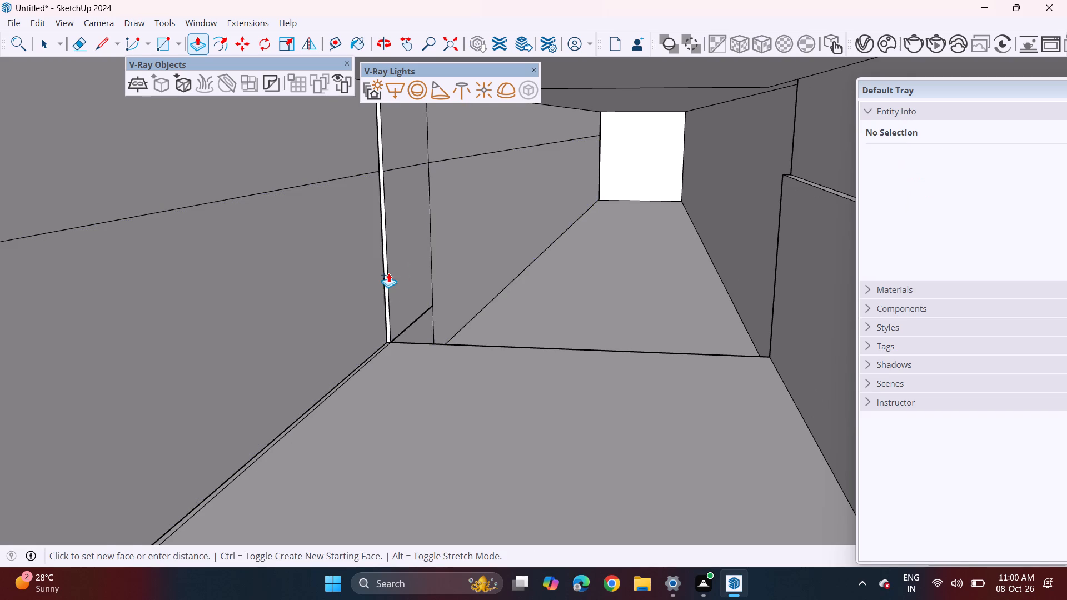
scroll(388, 273, down, 8)
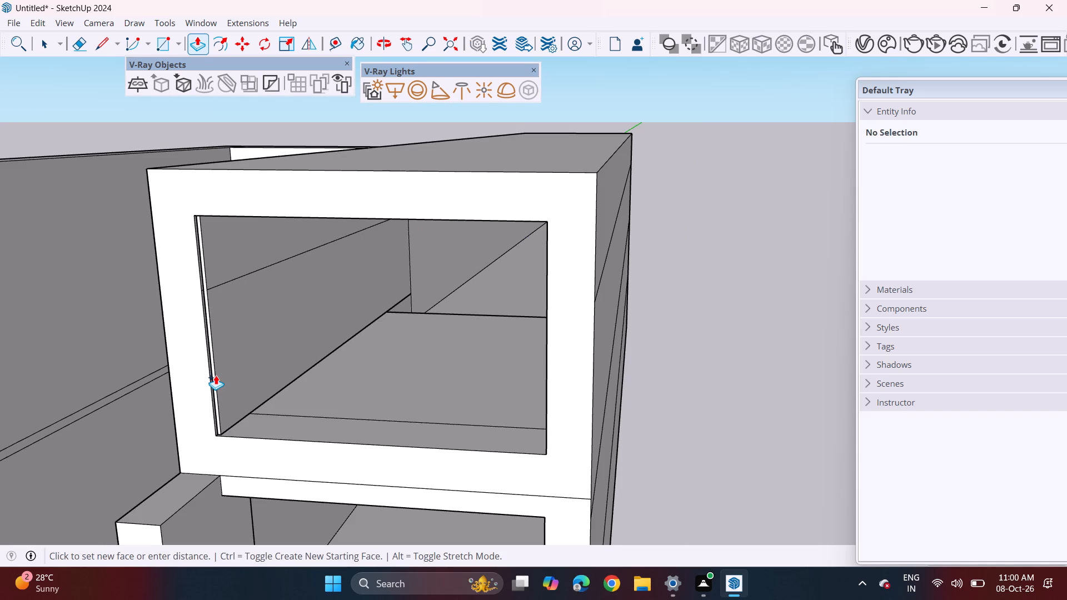
click(210, 372)
Push/Pull the stepped side-wall face on the top-floor room's outer side outward, closer to flush with the frame.
middle_drag(305, 326, 415, 254)
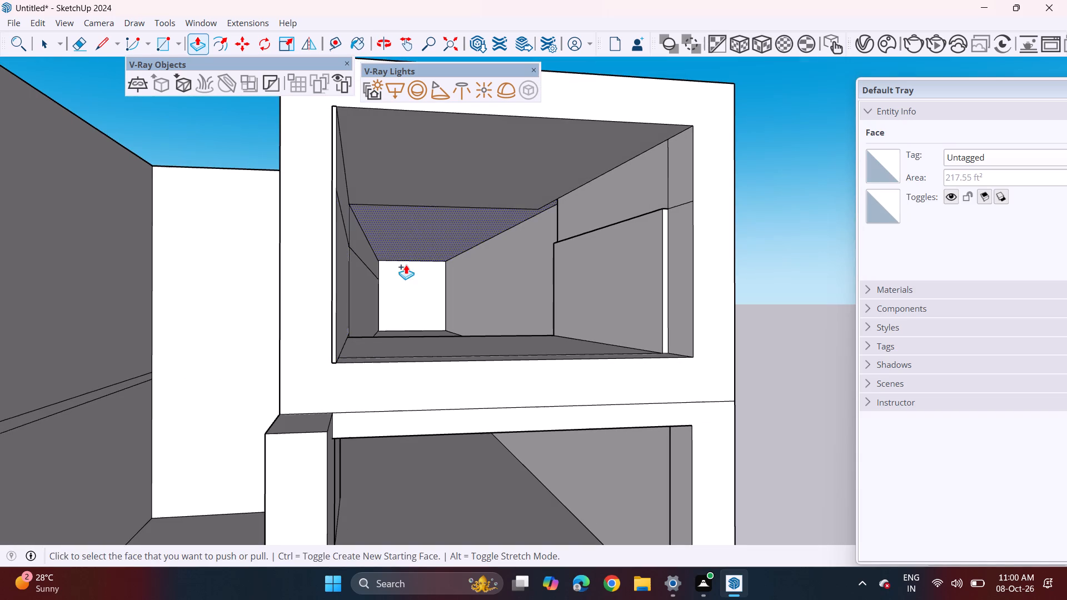
scroll(380, 257, down, 2)
click(518, 269)
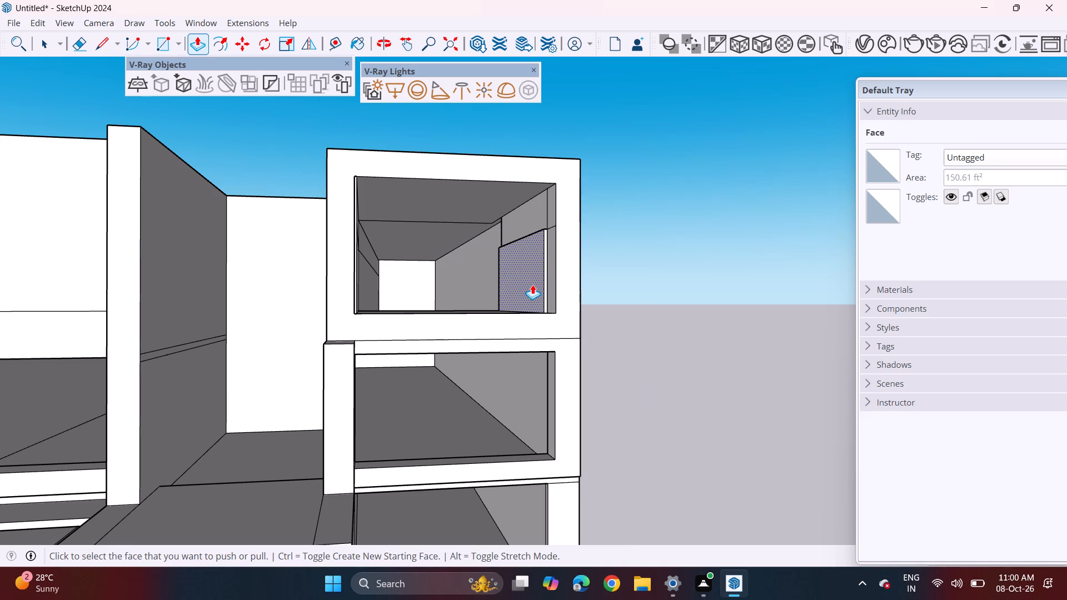
click(532, 284)
click(540, 279)
middle_drag(556, 278, 500, 292)
scroll(491, 288, down, 4)
key(Escape)
scroll(407, 336, down, 3)
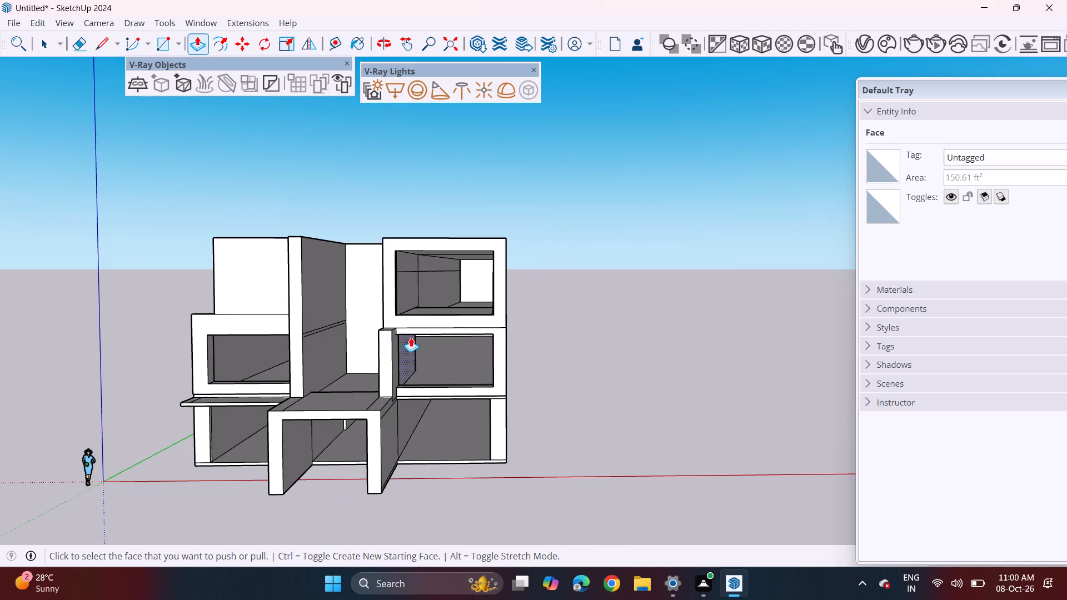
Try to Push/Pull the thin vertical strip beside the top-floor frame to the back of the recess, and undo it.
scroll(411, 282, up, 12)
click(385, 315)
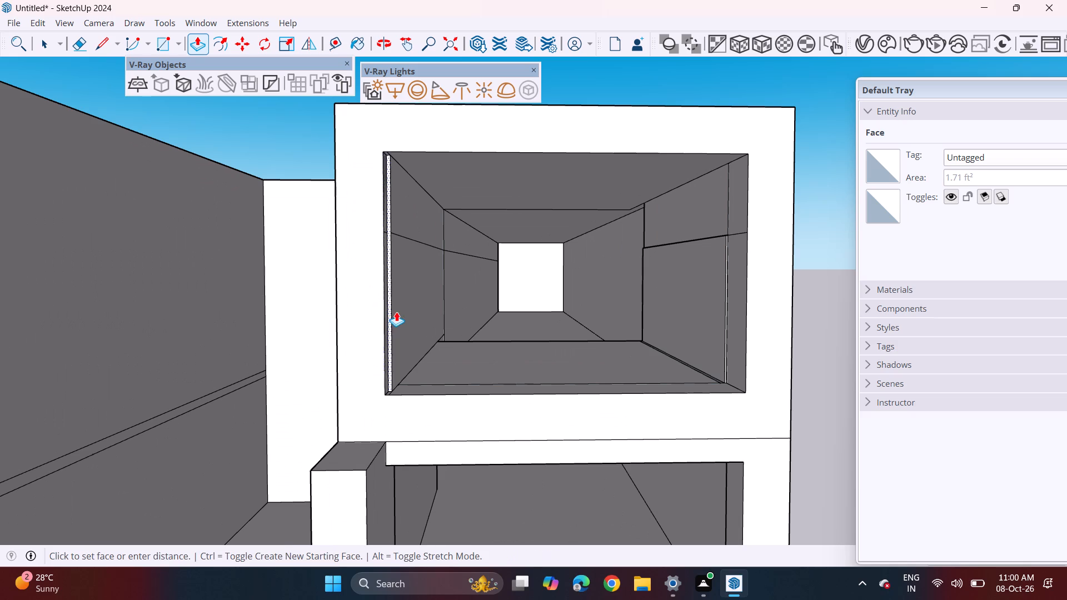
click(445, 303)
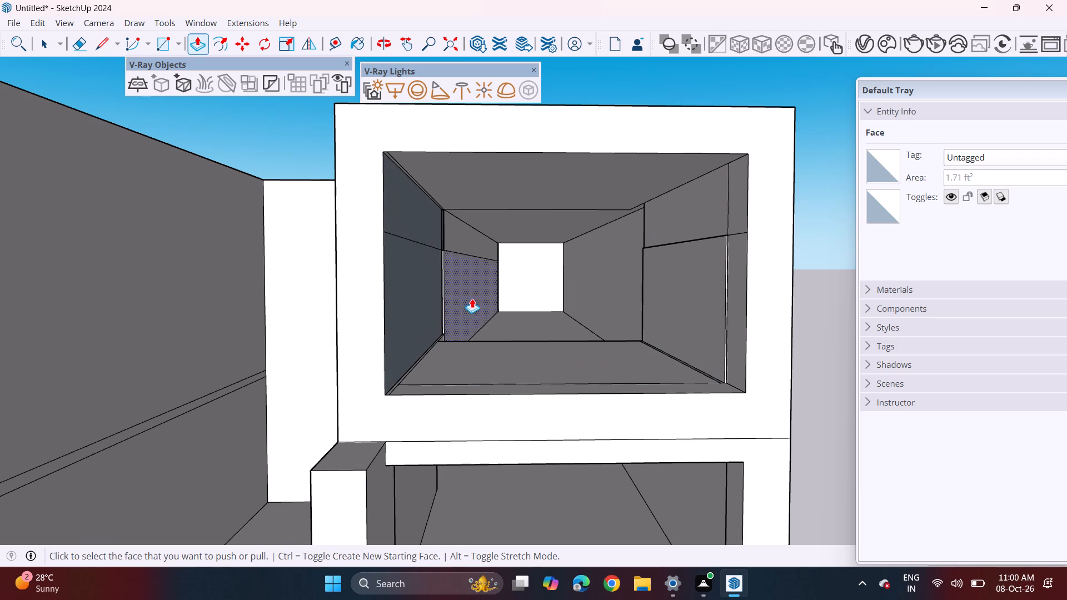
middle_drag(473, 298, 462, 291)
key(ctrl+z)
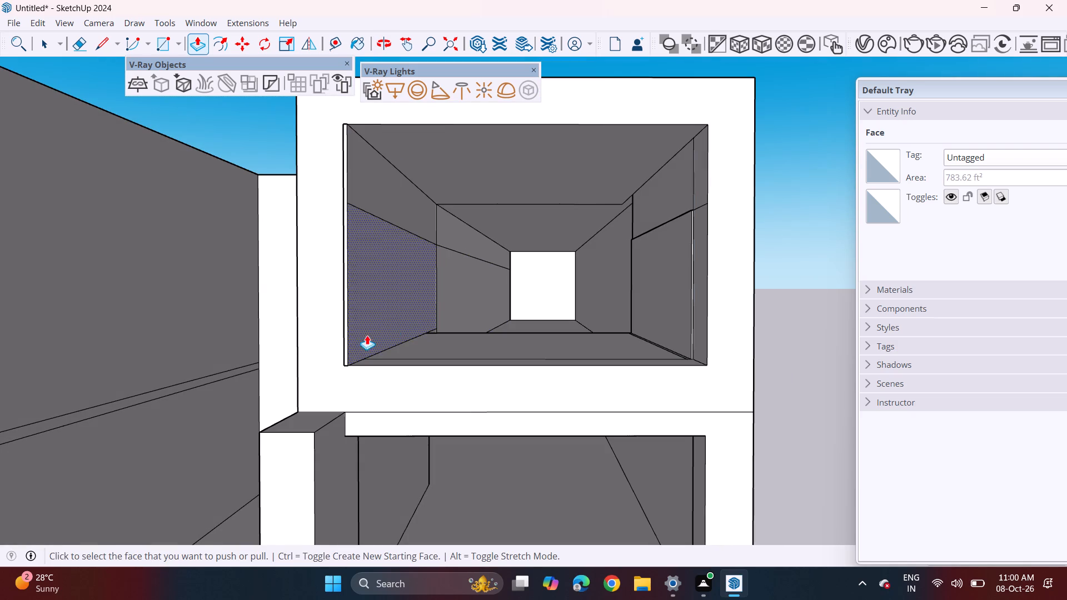
Push/Pull the thin vertical strip on the top-floor opening's inner side to align with the frame's front corner.
click(345, 334)
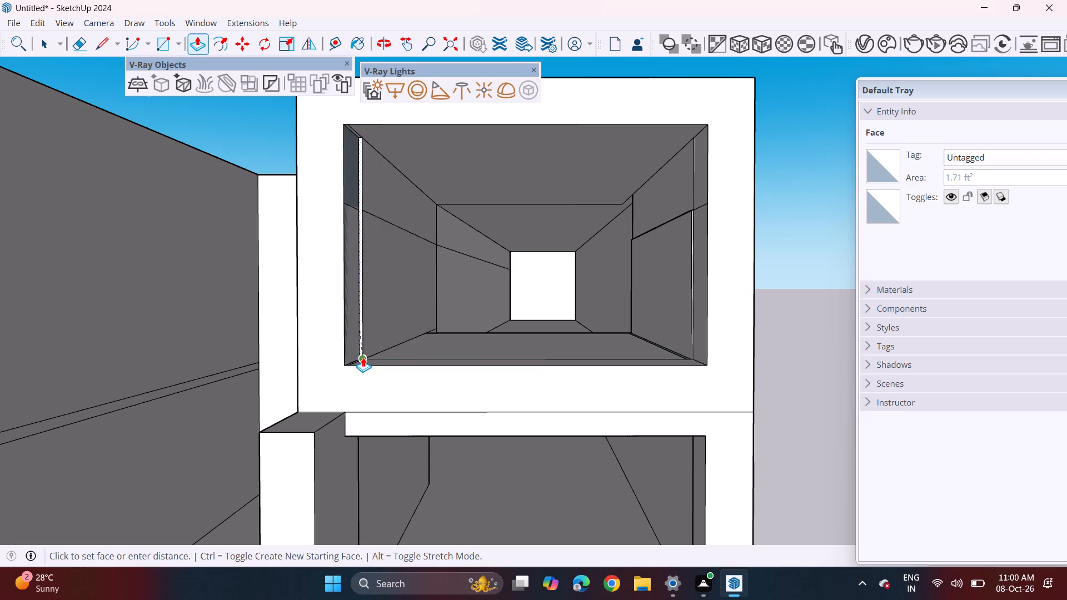
click(346, 366)
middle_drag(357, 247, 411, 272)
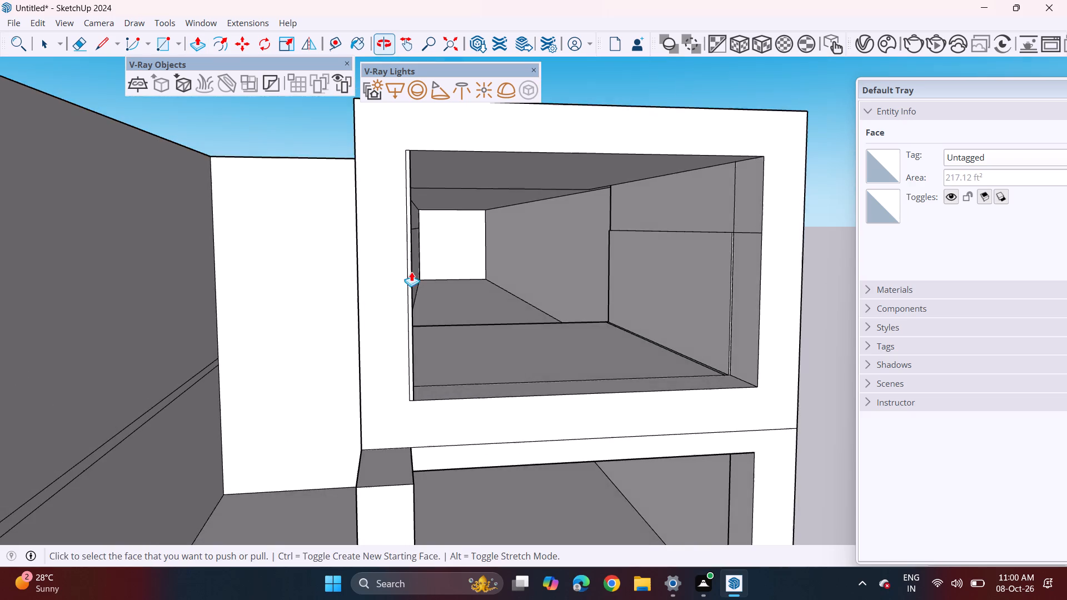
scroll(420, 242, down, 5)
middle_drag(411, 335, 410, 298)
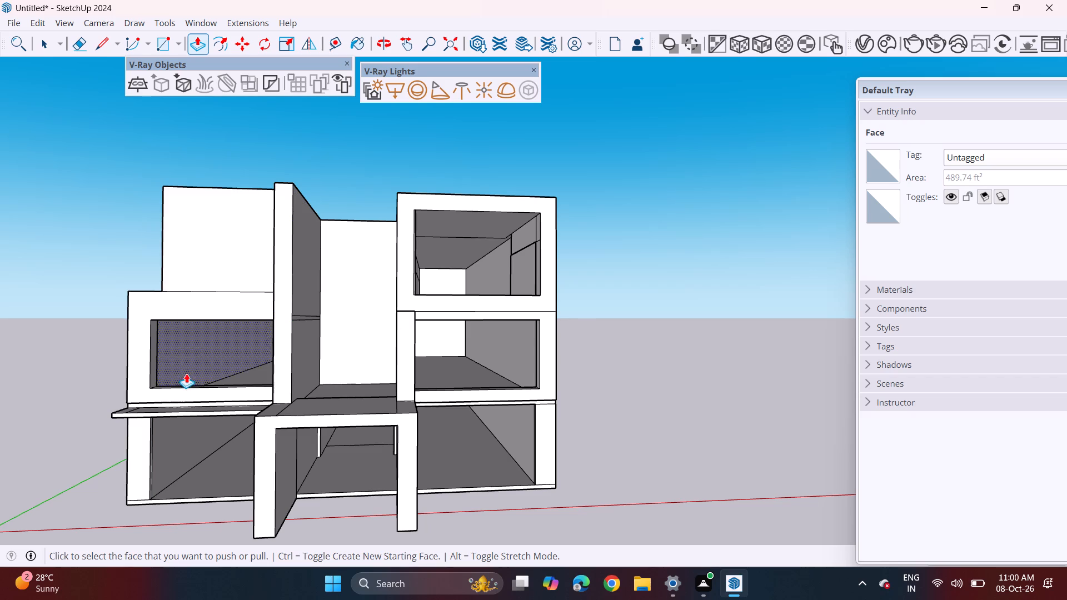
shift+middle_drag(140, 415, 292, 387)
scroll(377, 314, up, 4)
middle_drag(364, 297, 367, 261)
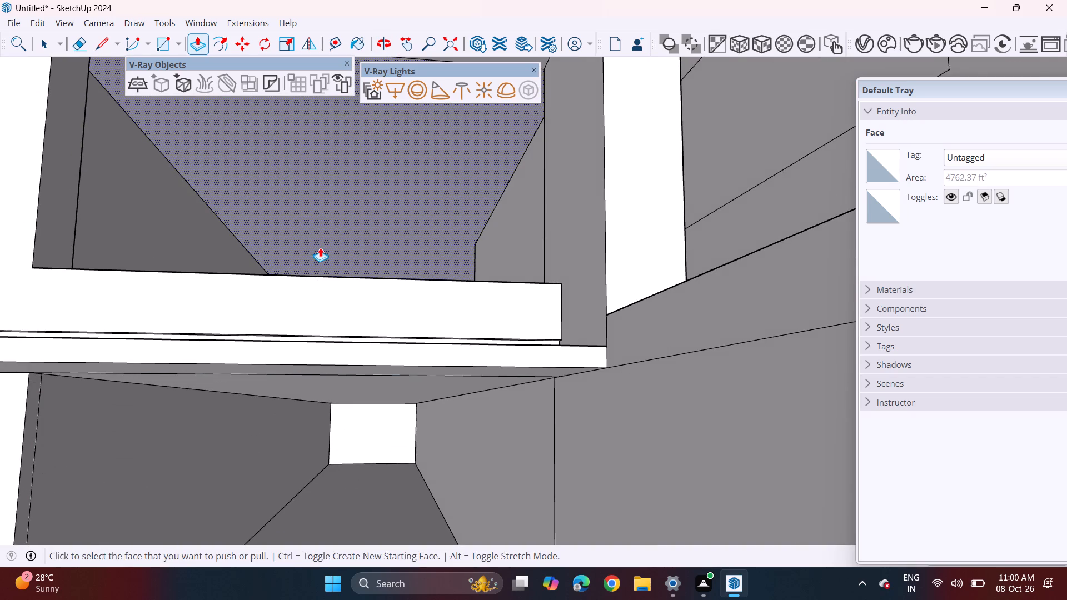
Push/Pull the underside of the top frame member on the left wing's upper-floor opening slightly upward.
shift+middle_drag(315, 212, 359, 305)
click(378, 215)
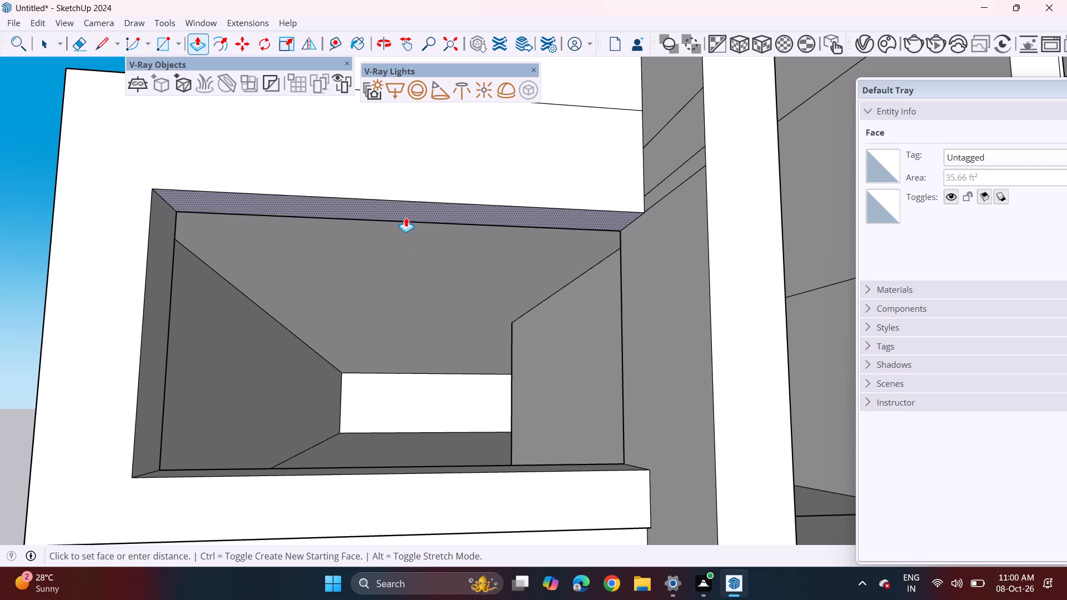
click(410, 209)
Examine the building's front openings and the right wing's side from several angles.
middle_drag(429, 201, 388, 258)
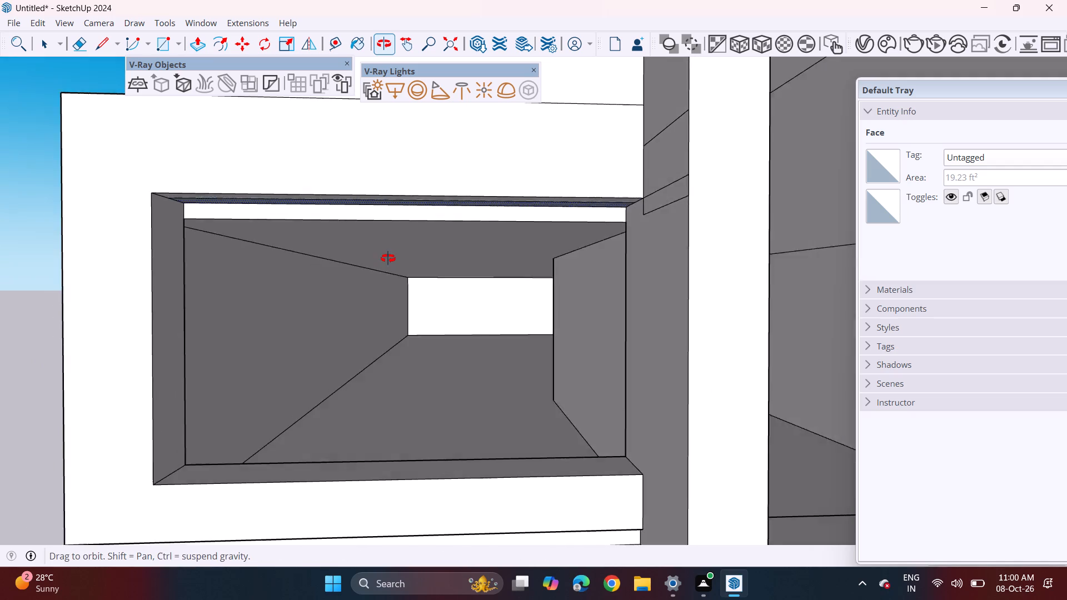
middle_drag(388, 258, 388, 268)
scroll(396, 252, down, 5)
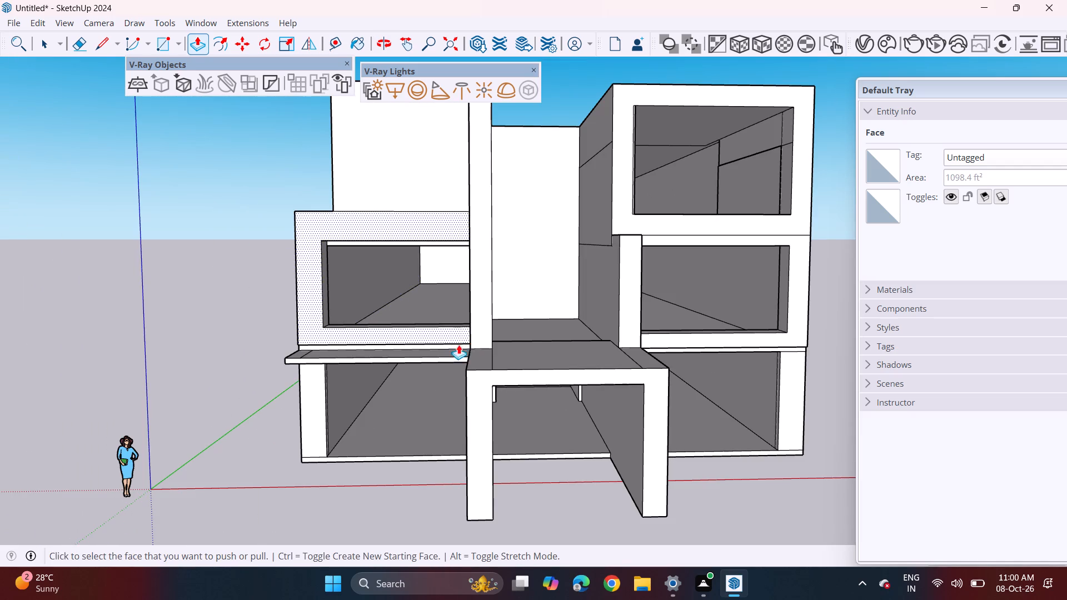
middle_drag(465, 333, 315, 302)
middle_drag(317, 311, 347, 296)
scroll(518, 254, up, 1)
shift+middle_drag(493, 278, 480, 298)
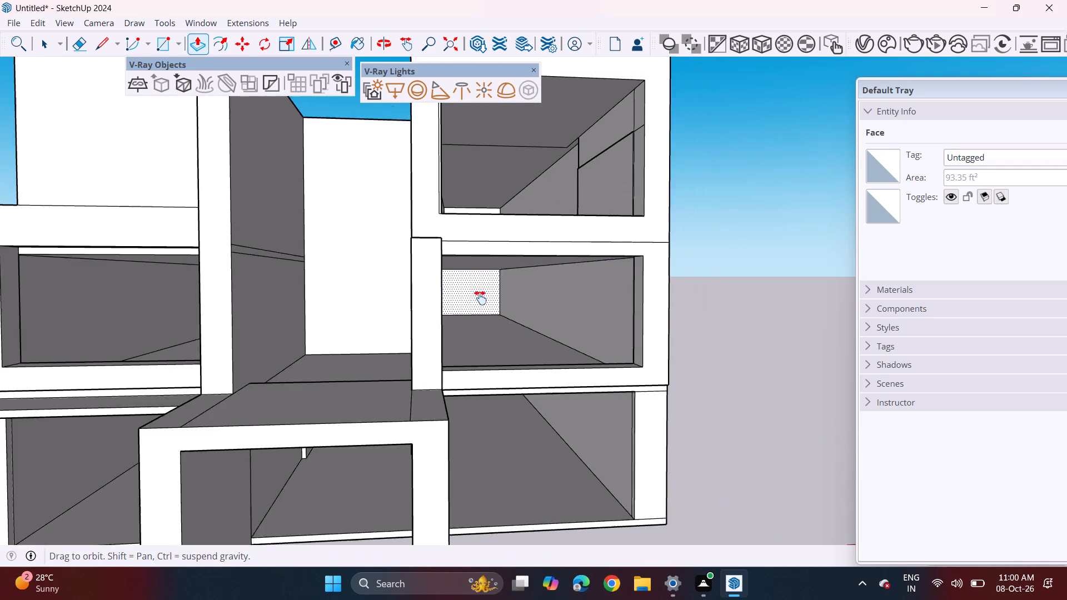
shift+middle_drag(480, 298, 478, 299)
scroll(376, 319, down, 3)
middle_drag(385, 321, 395, 347)
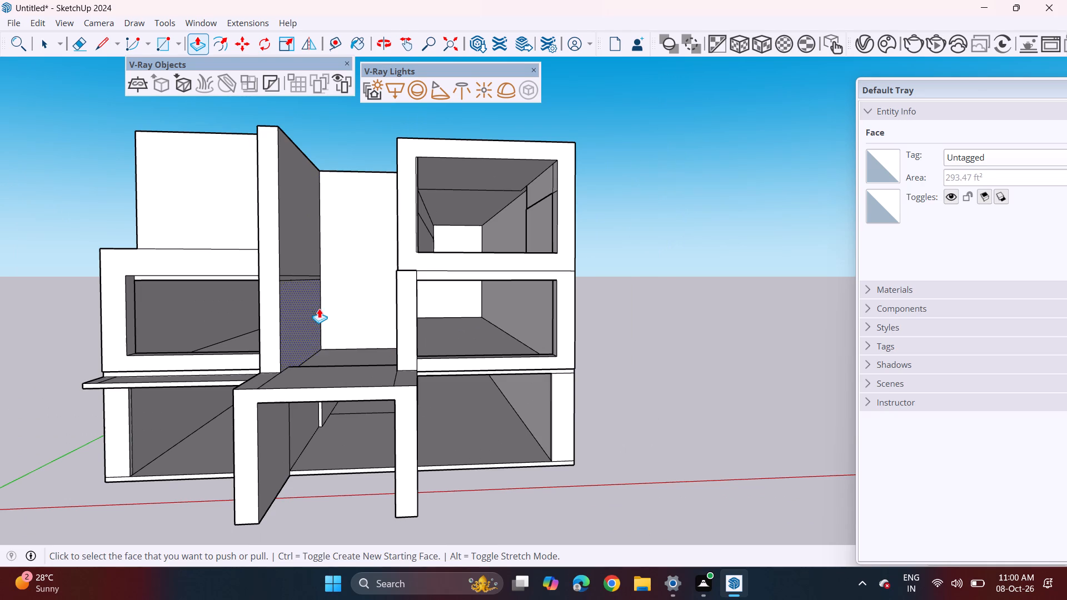
middle_drag(320, 307, 341, 312)
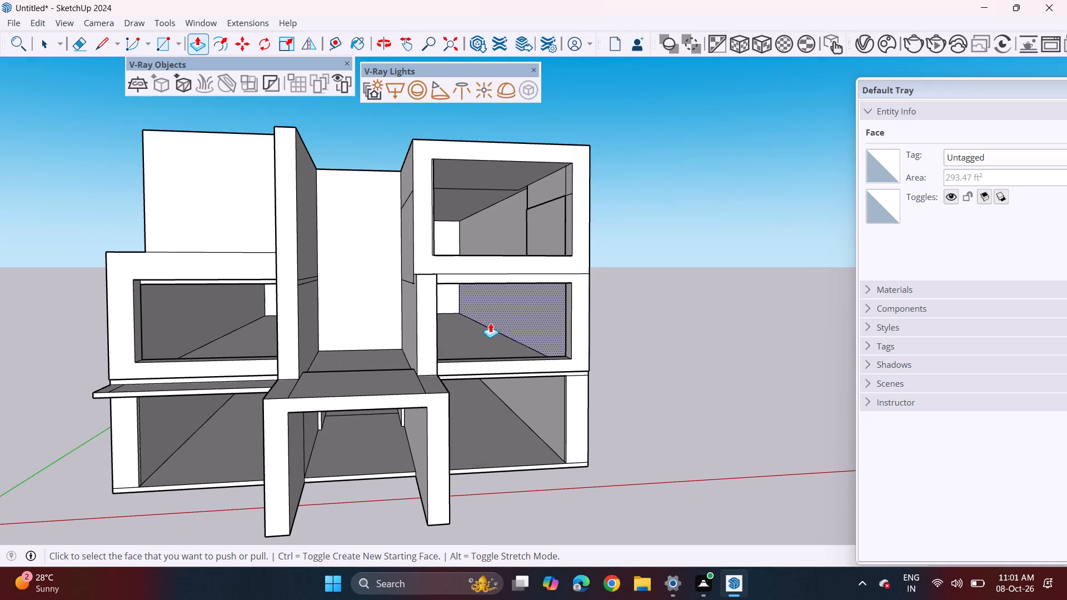
middle_drag(516, 342, 381, 302)
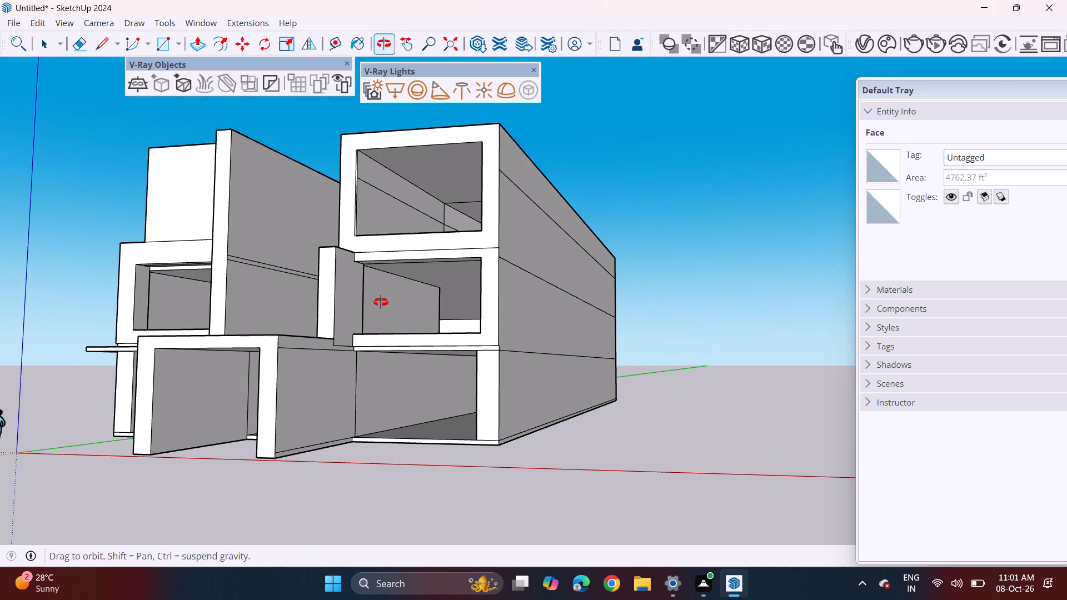
middle_drag(381, 302, 302, 349)
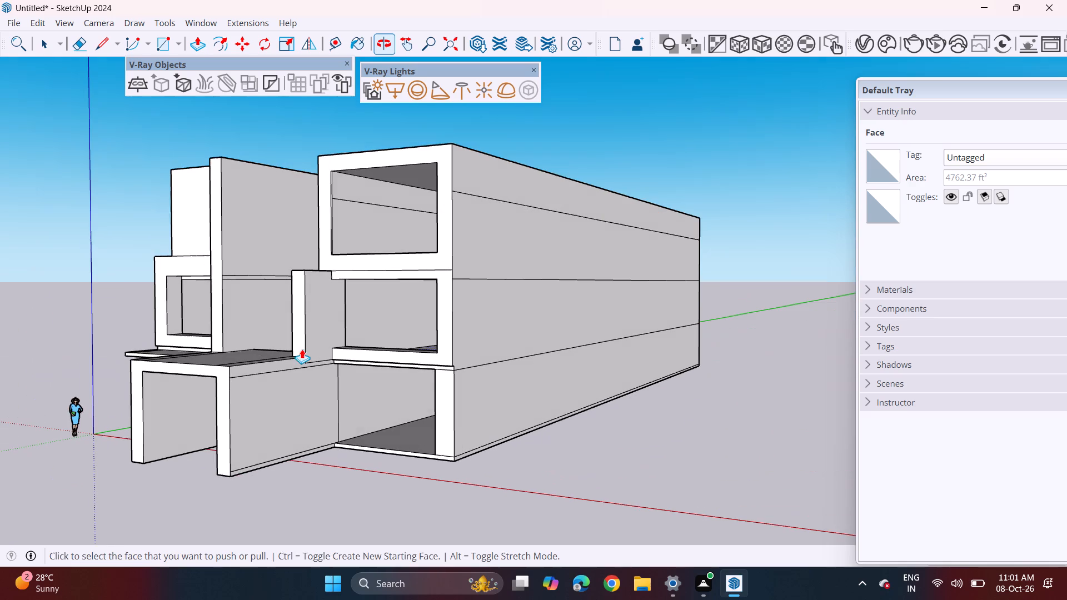
middle_drag(302, 349, 308, 336)
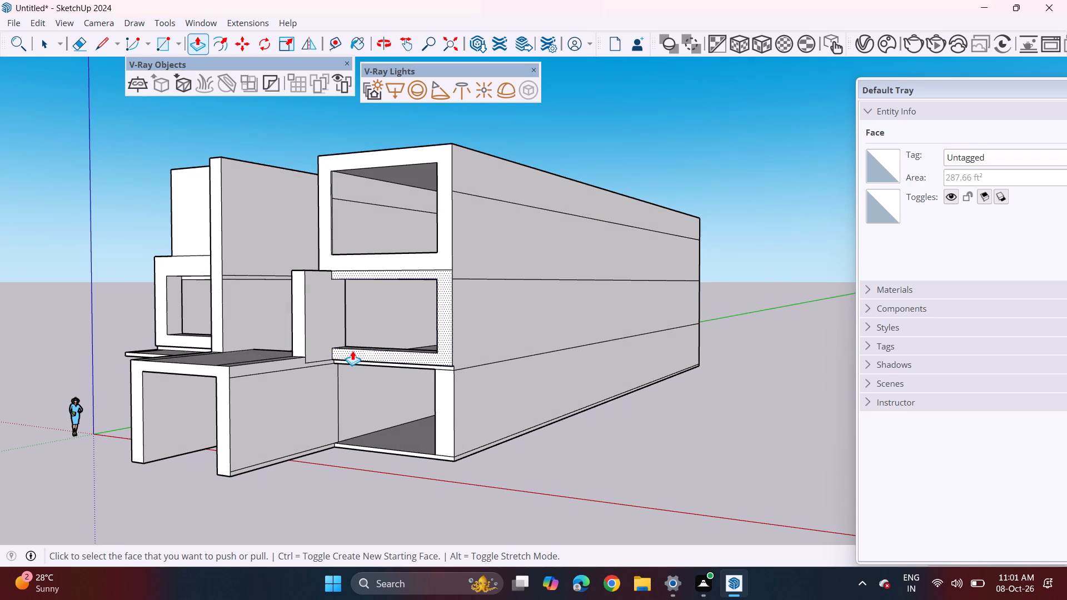
middle_drag(348, 351, 442, 353)
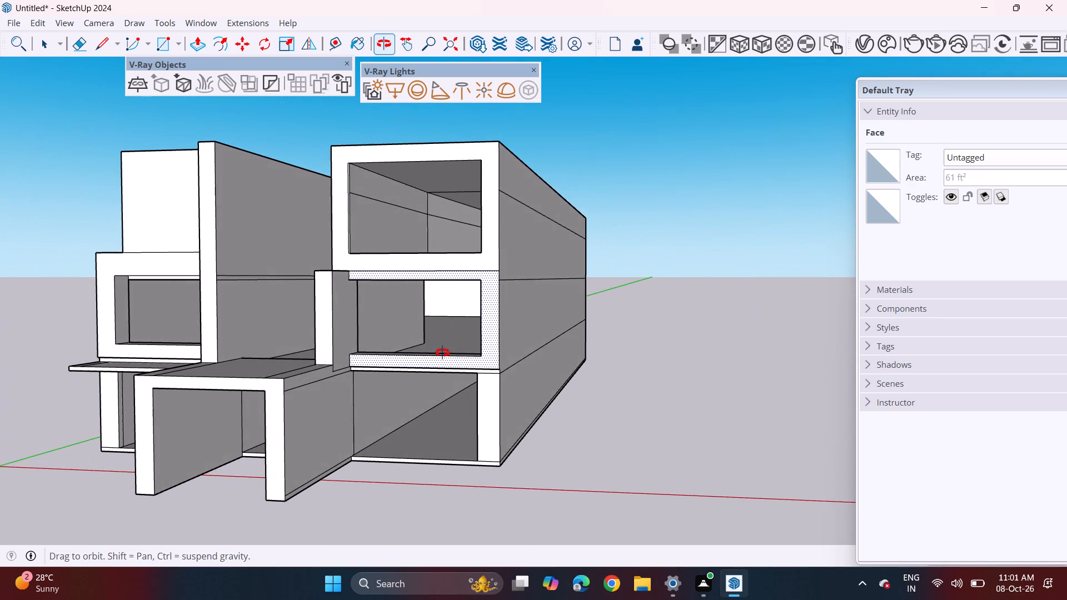
middle_drag(442, 353, 483, 350)
Draw a line from the right wing's middle-floor opening's lower outer corner to the frame's outer edge, separating the sill strip.
drag(106, 43, 111, 62)
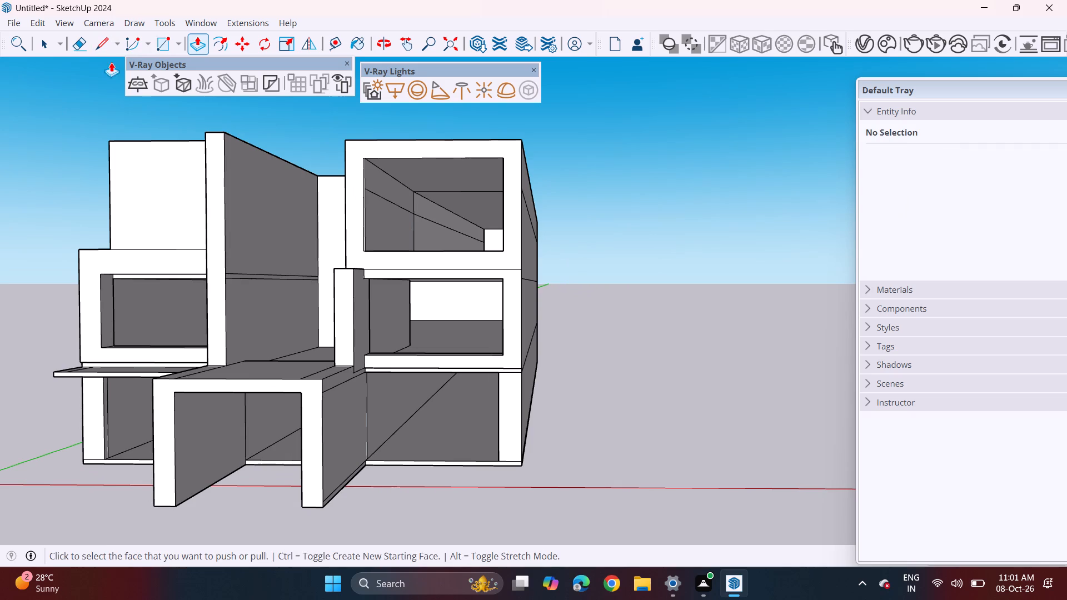
drag(111, 62, 107, 56)
click(101, 44)
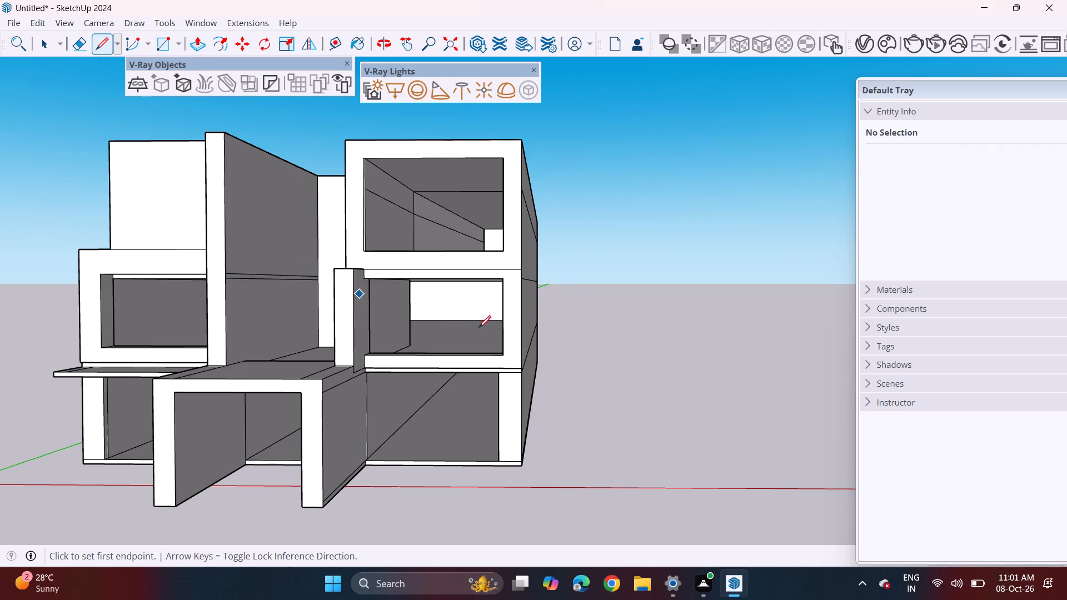
click(503, 358)
click(526, 353)
Push/Pull the sill strip below the right wing's middle-floor opening forward to form a projecting ledge.
middle_drag(417, 363, 351, 334)
click(192, 45)
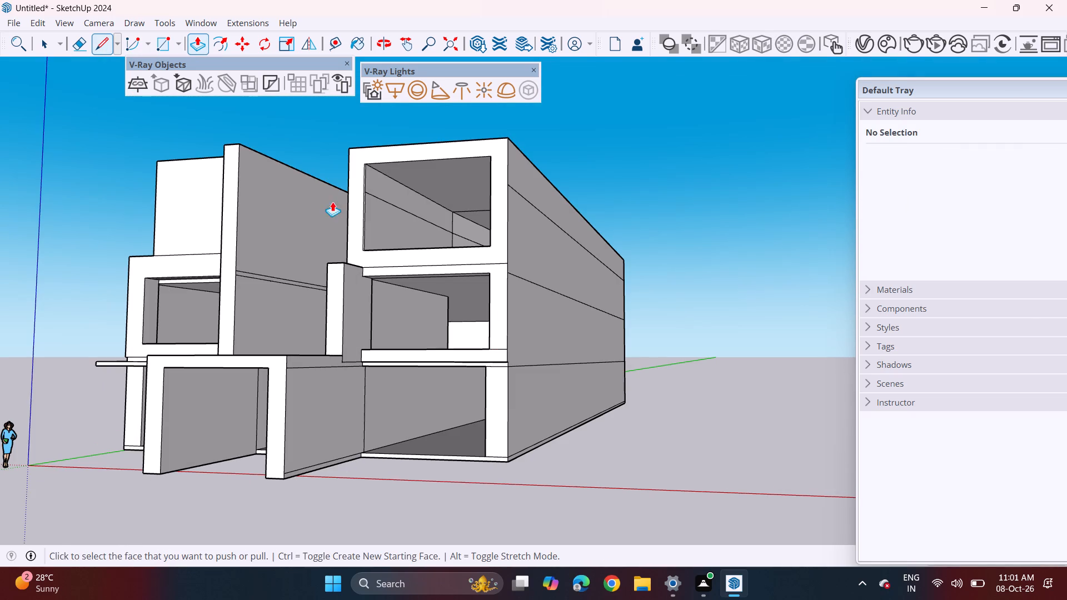
click(482, 358)
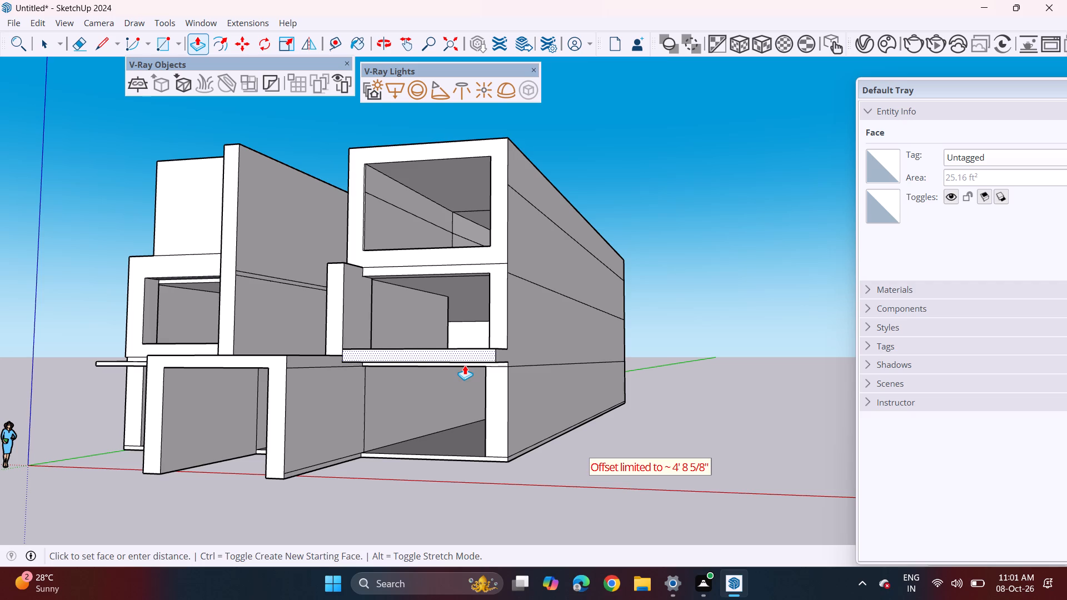
click(465, 365)
Repeat the same Push/Pull distance on the thin slab edge directly beneath the projecting sill ledge.
middle_drag(458, 386, 502, 376)
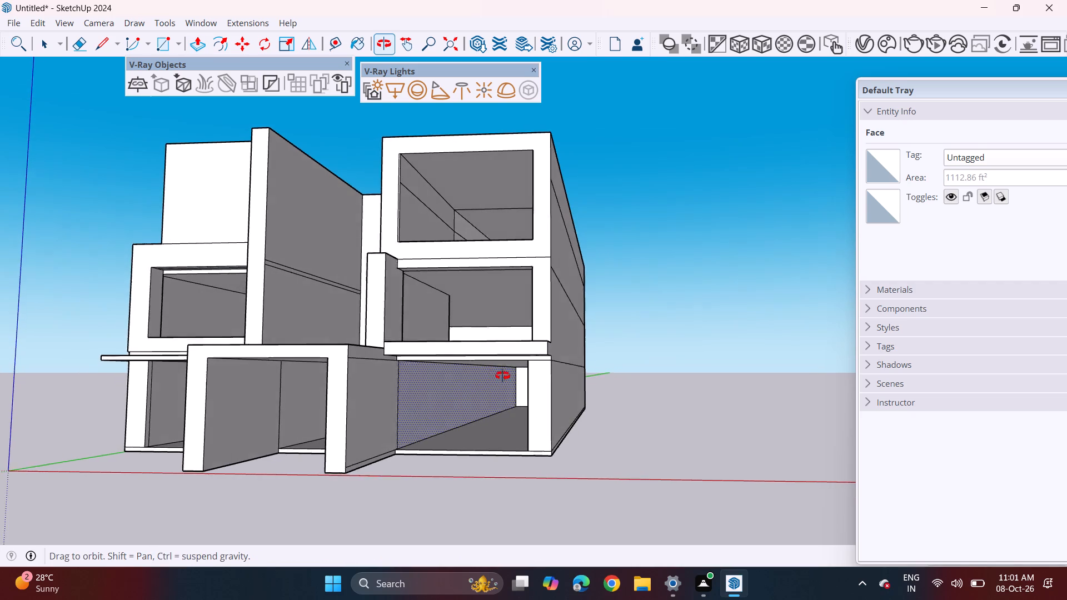
middle_drag(502, 376, 504, 379)
double_click(549, 359)
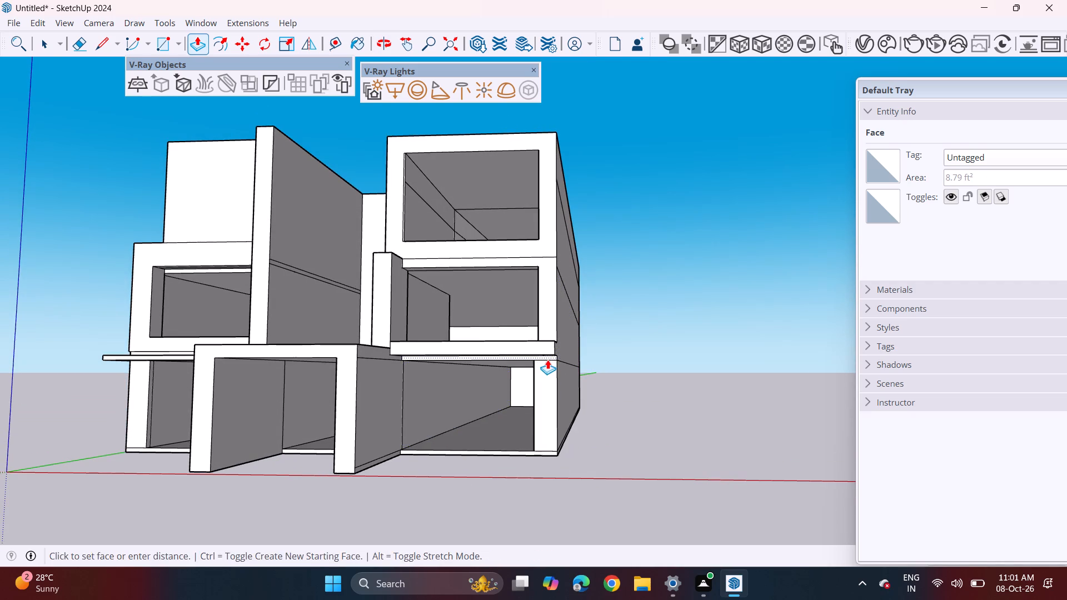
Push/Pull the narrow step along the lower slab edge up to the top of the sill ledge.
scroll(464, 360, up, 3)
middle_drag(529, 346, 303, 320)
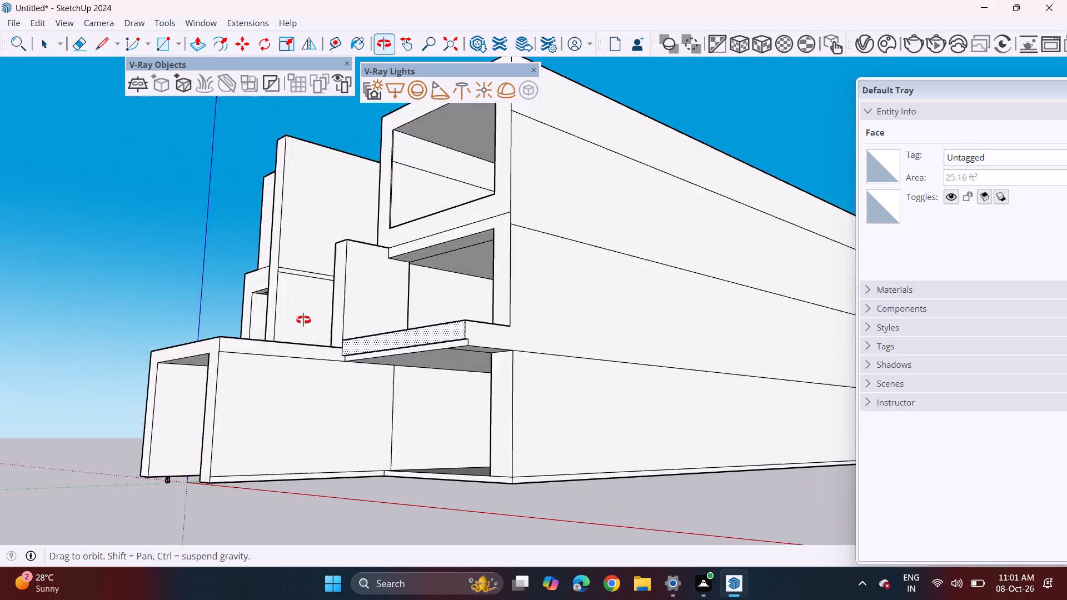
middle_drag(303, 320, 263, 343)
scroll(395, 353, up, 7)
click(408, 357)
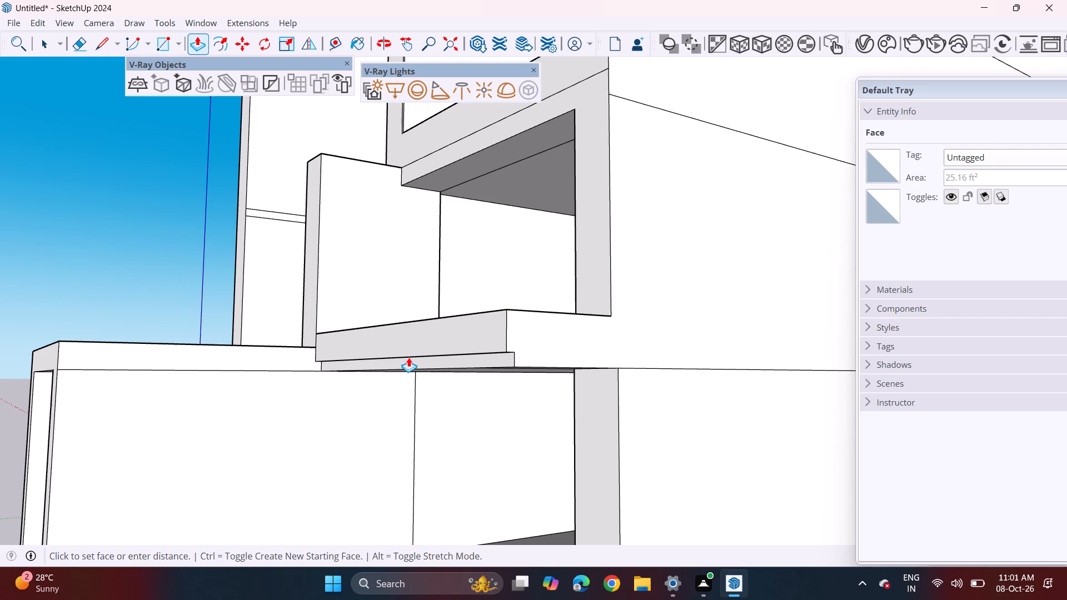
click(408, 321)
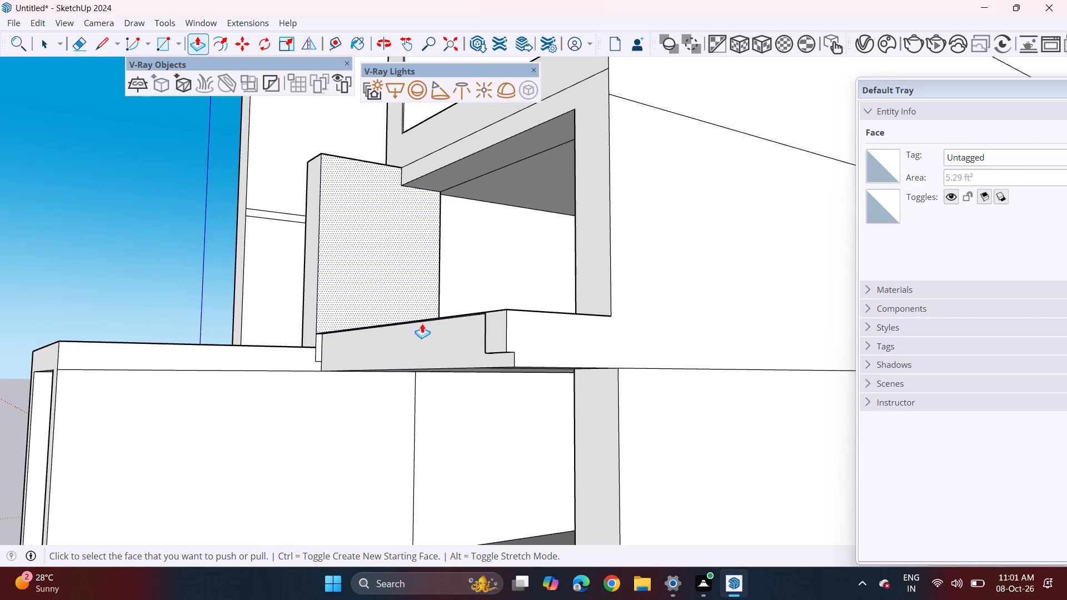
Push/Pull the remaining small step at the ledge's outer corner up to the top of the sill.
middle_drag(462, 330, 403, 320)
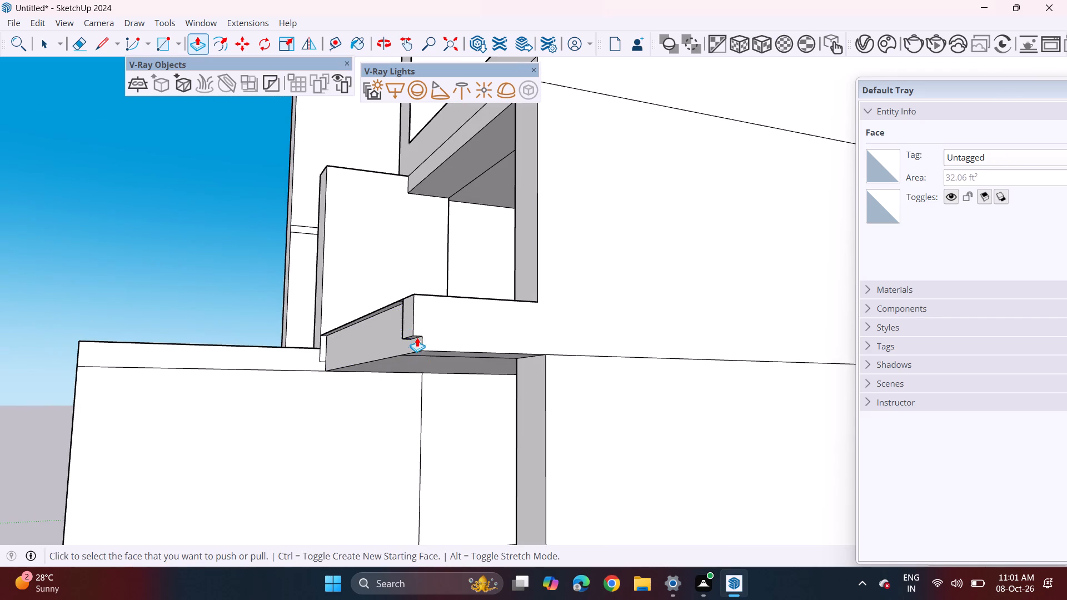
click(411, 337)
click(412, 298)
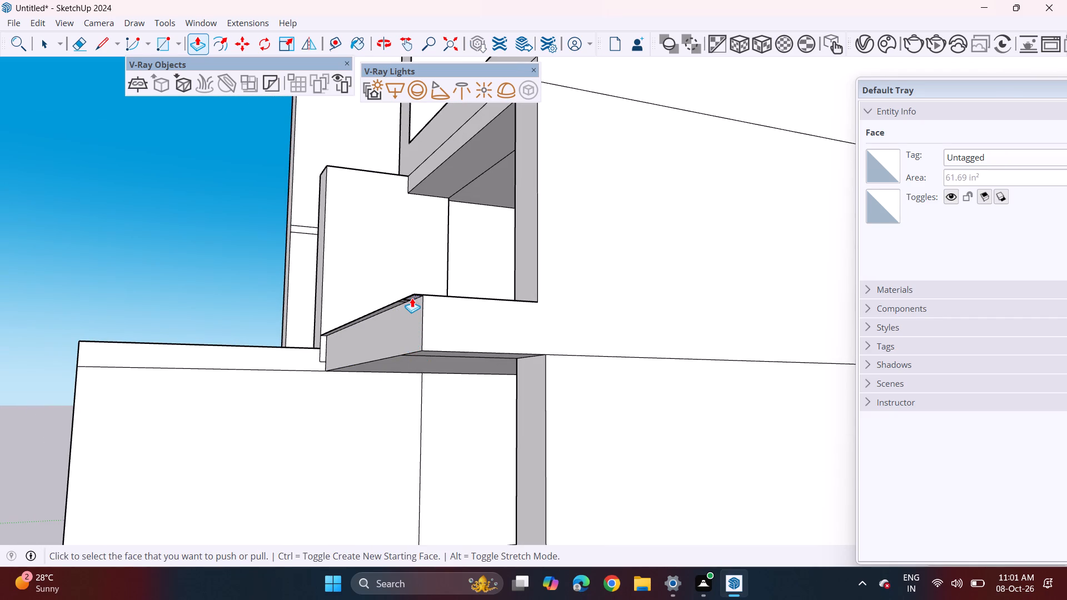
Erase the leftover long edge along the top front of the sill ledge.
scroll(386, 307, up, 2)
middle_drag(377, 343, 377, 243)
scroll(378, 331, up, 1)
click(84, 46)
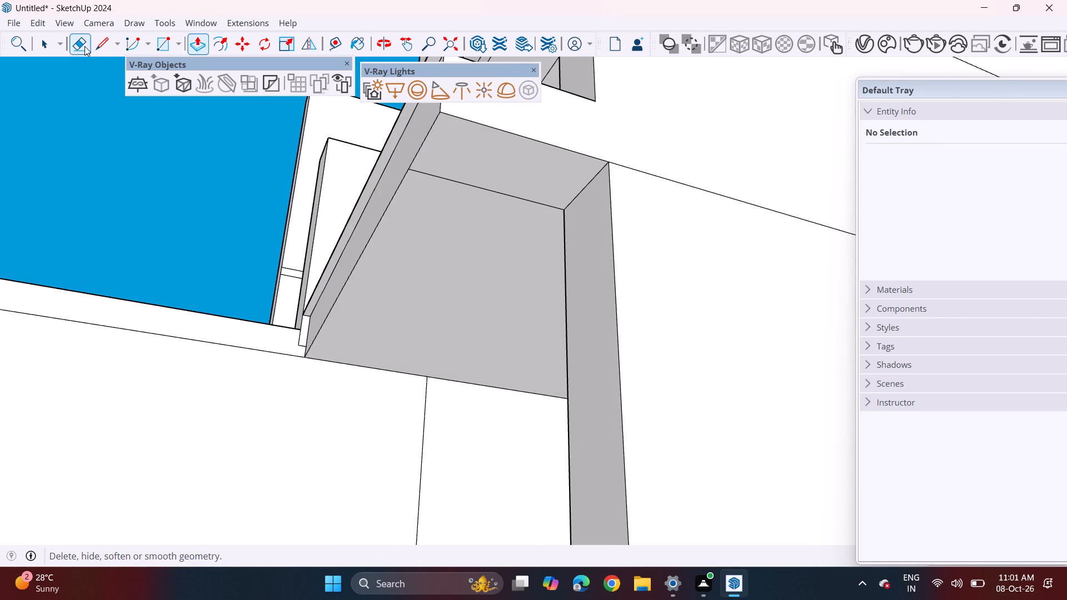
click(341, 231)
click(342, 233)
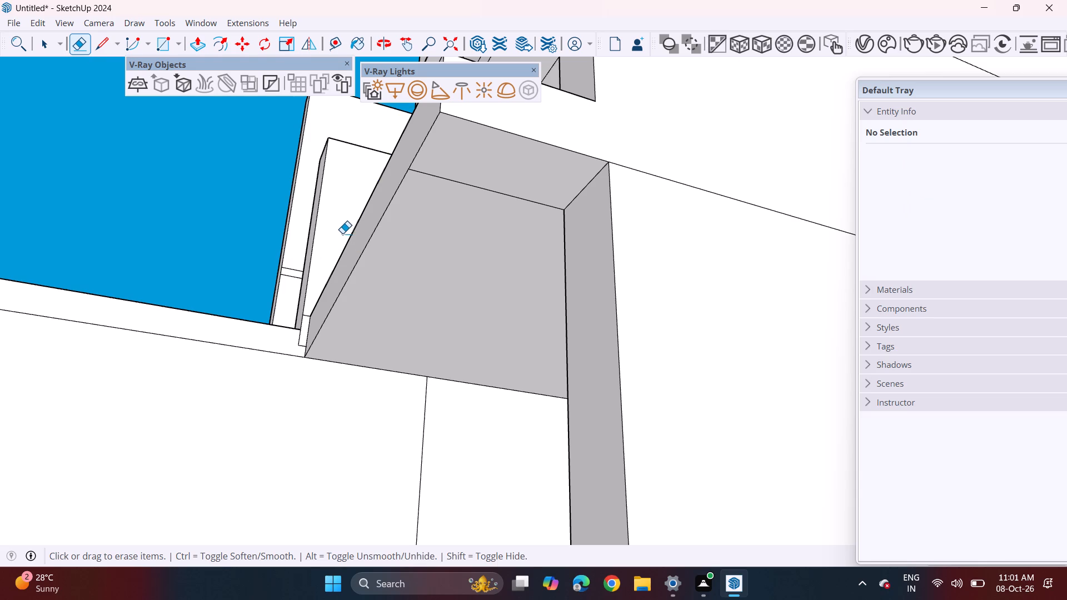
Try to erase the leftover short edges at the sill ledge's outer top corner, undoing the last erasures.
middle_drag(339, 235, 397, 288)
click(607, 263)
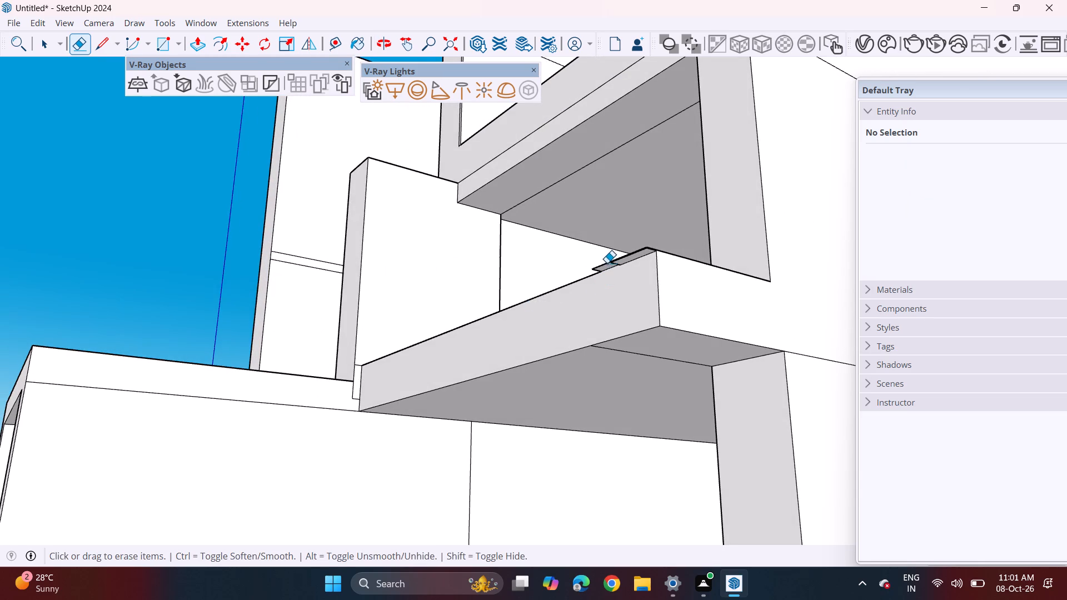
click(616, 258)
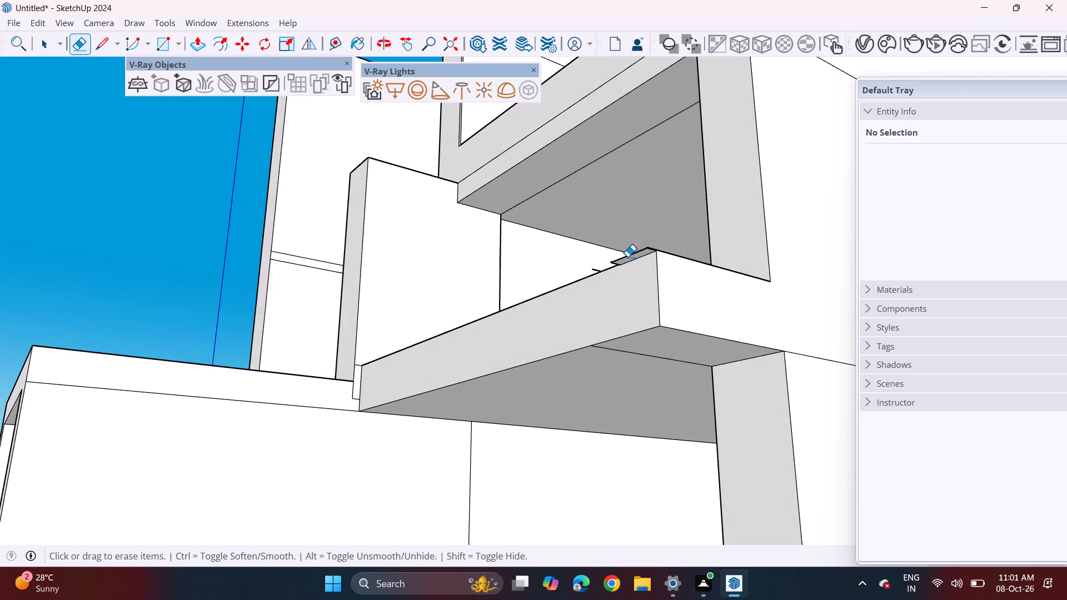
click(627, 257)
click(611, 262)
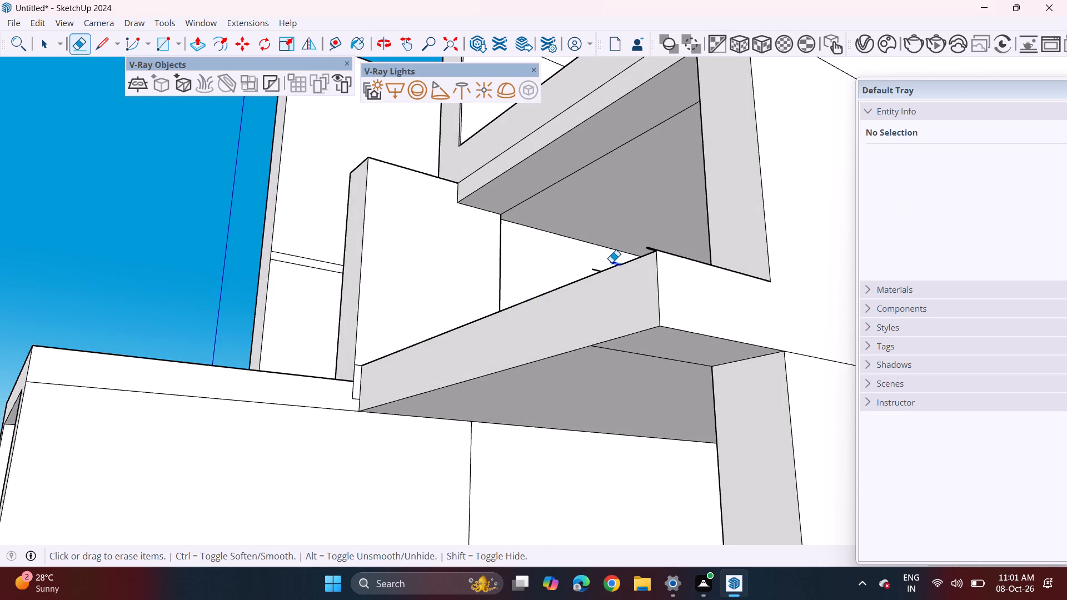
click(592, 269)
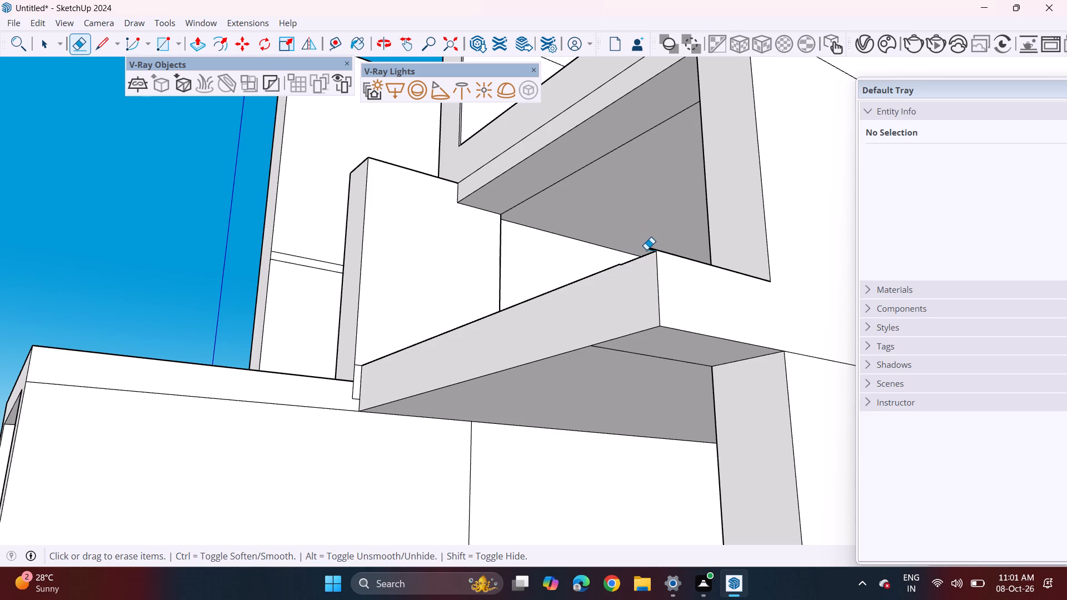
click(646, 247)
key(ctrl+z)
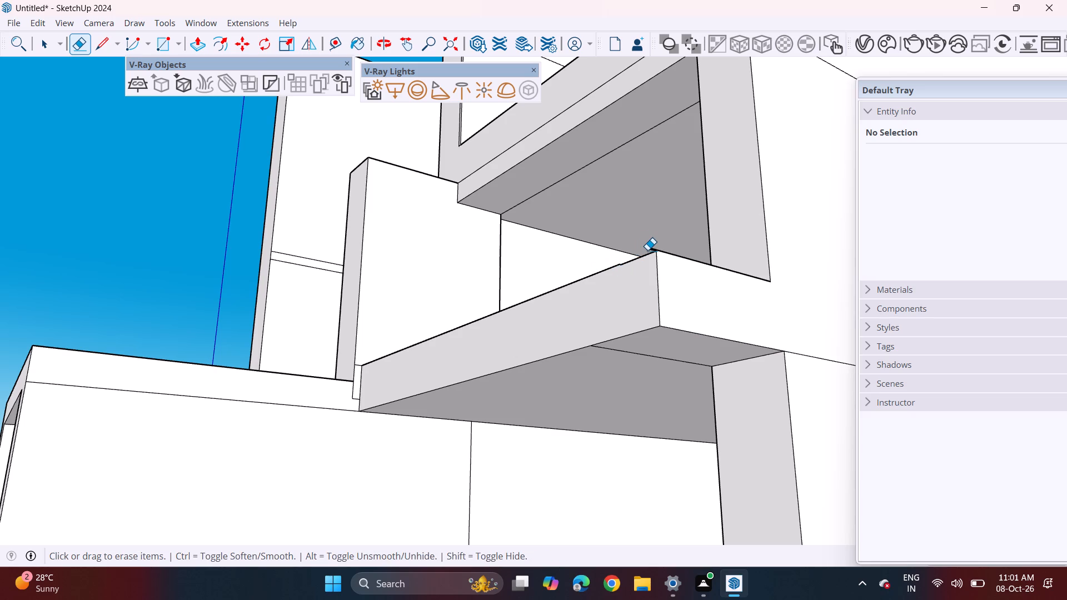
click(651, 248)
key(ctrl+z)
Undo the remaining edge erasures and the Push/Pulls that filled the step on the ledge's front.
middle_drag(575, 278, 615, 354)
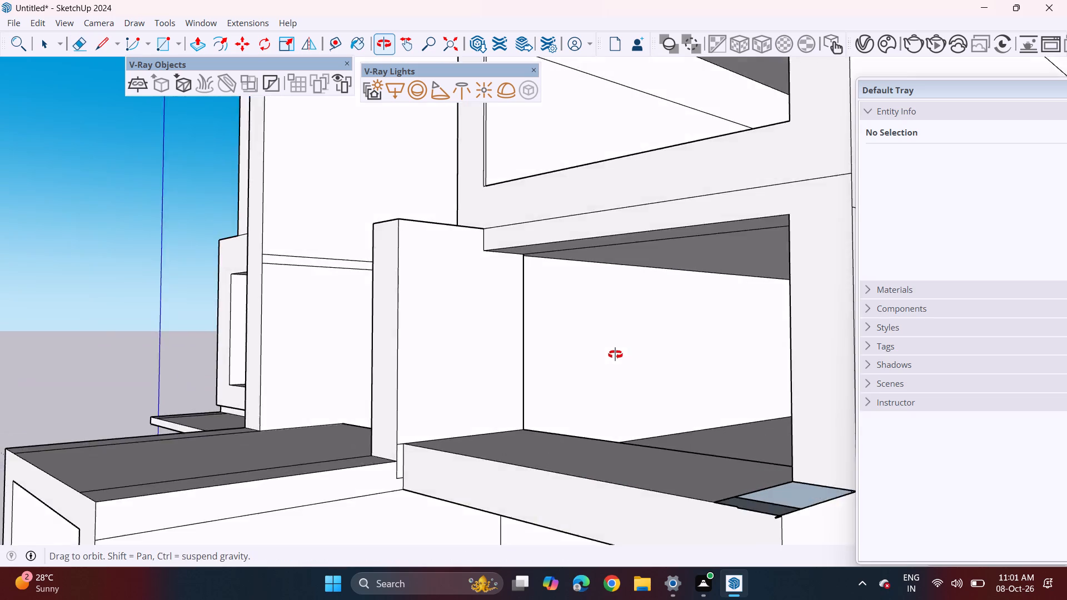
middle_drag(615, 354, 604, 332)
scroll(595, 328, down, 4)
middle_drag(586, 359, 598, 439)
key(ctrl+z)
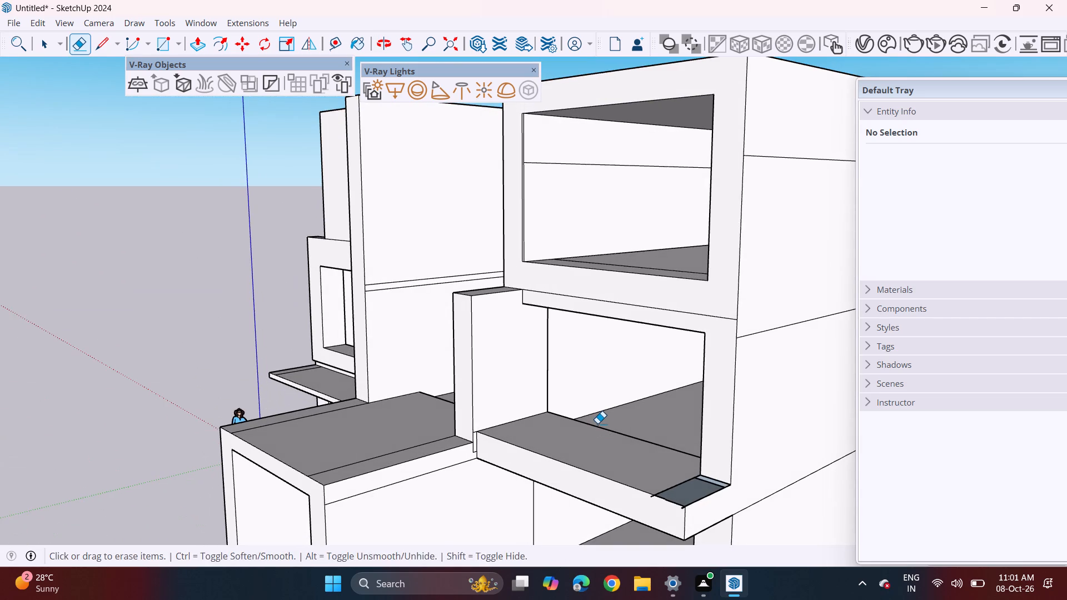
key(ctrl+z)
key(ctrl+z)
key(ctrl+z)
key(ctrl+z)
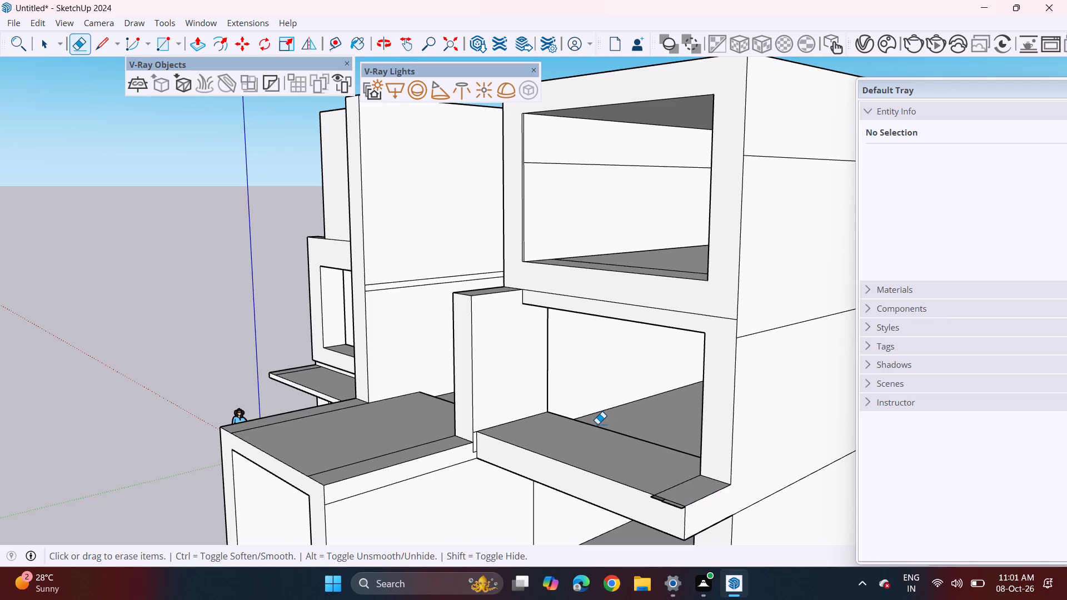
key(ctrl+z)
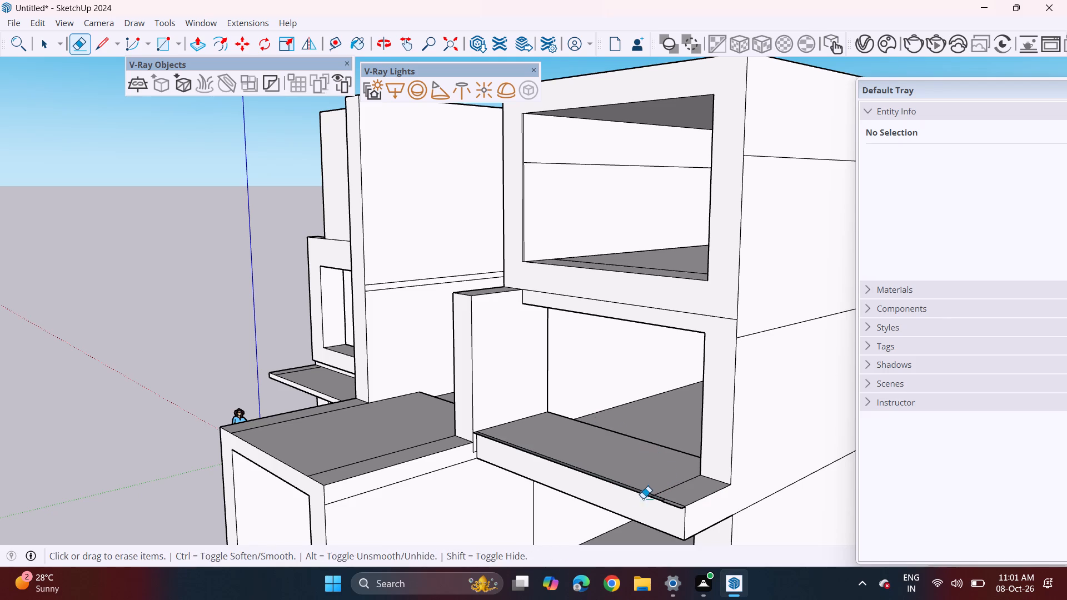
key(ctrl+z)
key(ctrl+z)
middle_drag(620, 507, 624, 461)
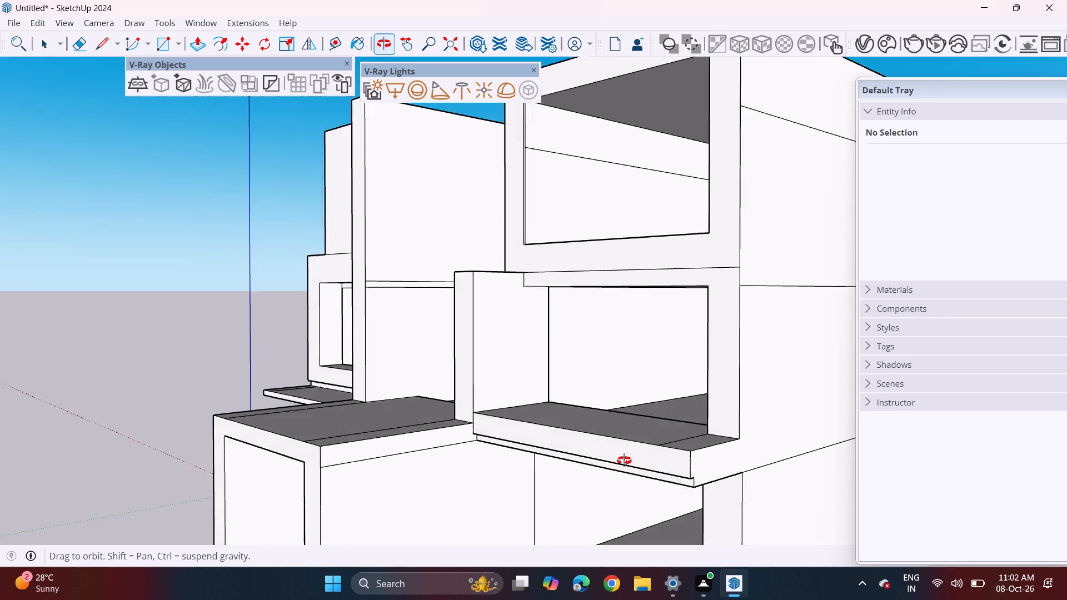
Push/Pull the thin lower strip under the ledge's front back to its 6" limit, and repeat the offset on the small block at the outer corner.
middle_drag(624, 461, 760, 423)
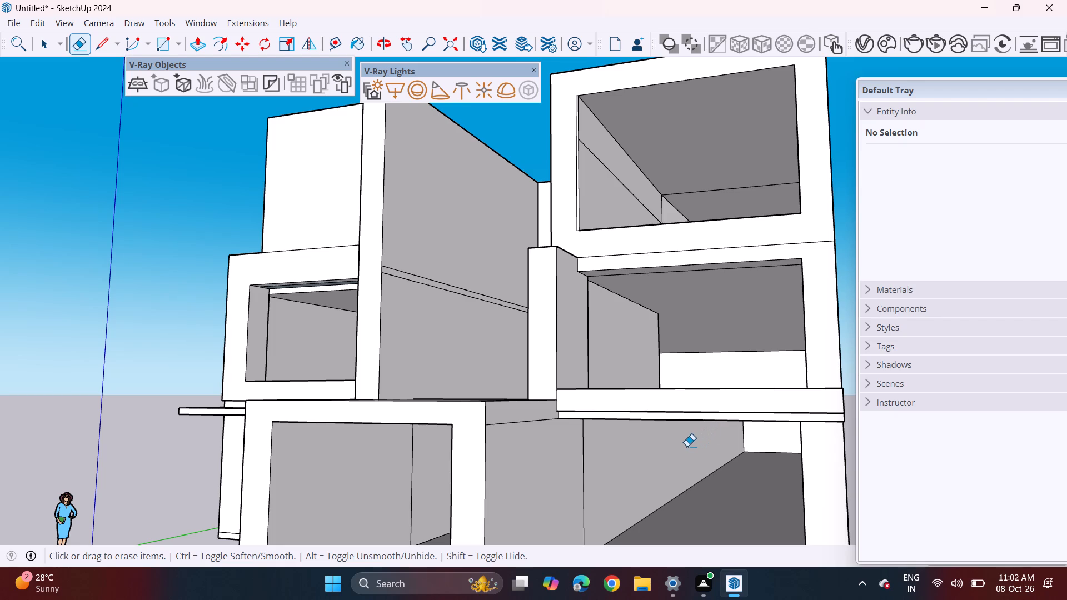
shift+middle_drag(686, 438, 552, 371)
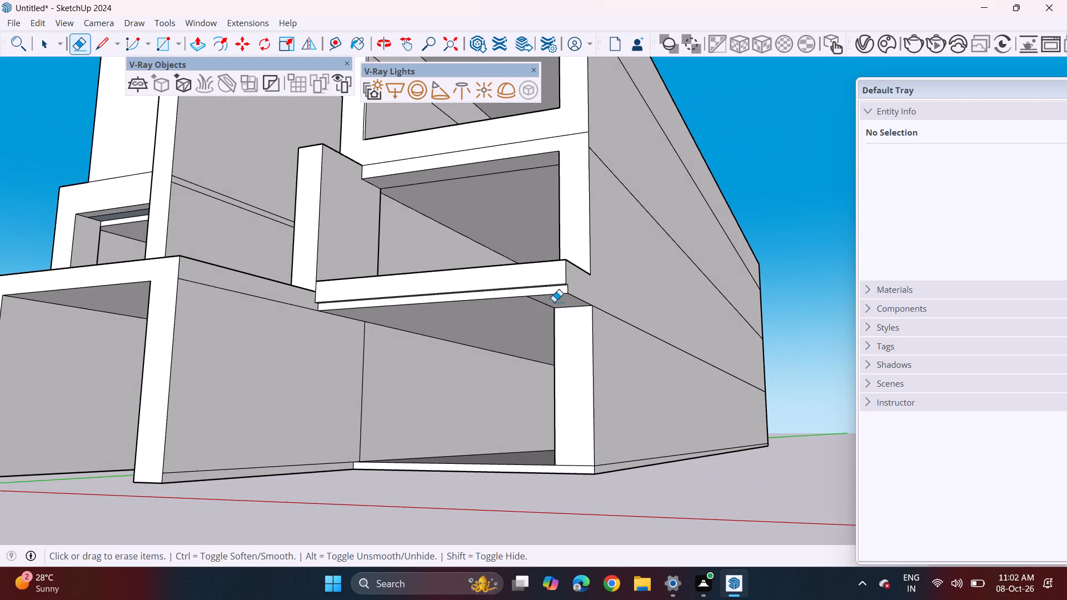
middle_drag(541, 301, 502, 208)
click(196, 43)
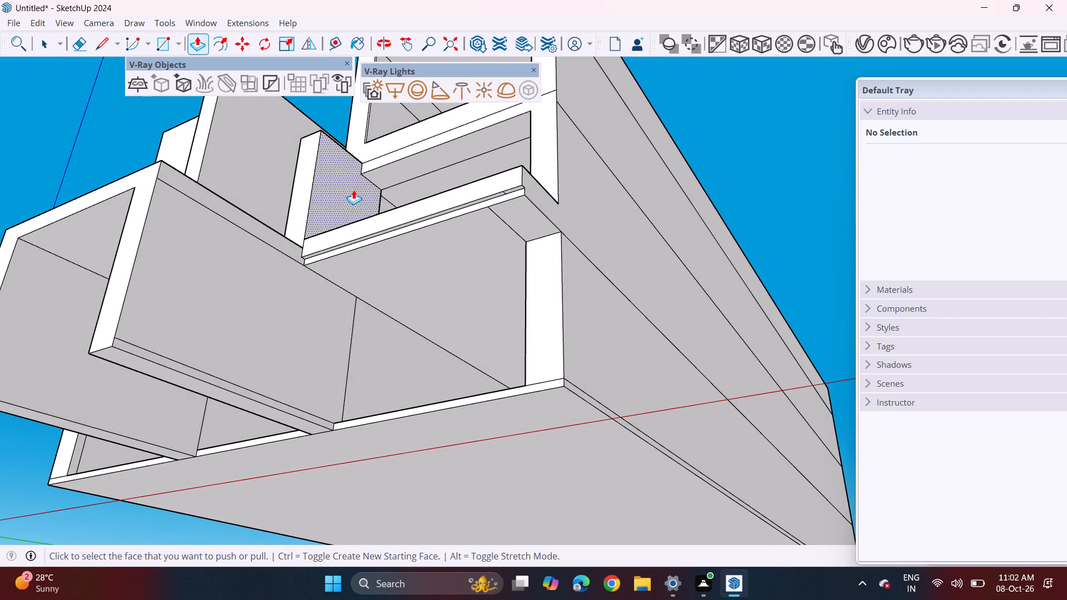
scroll(420, 210, up, 3)
click(463, 211)
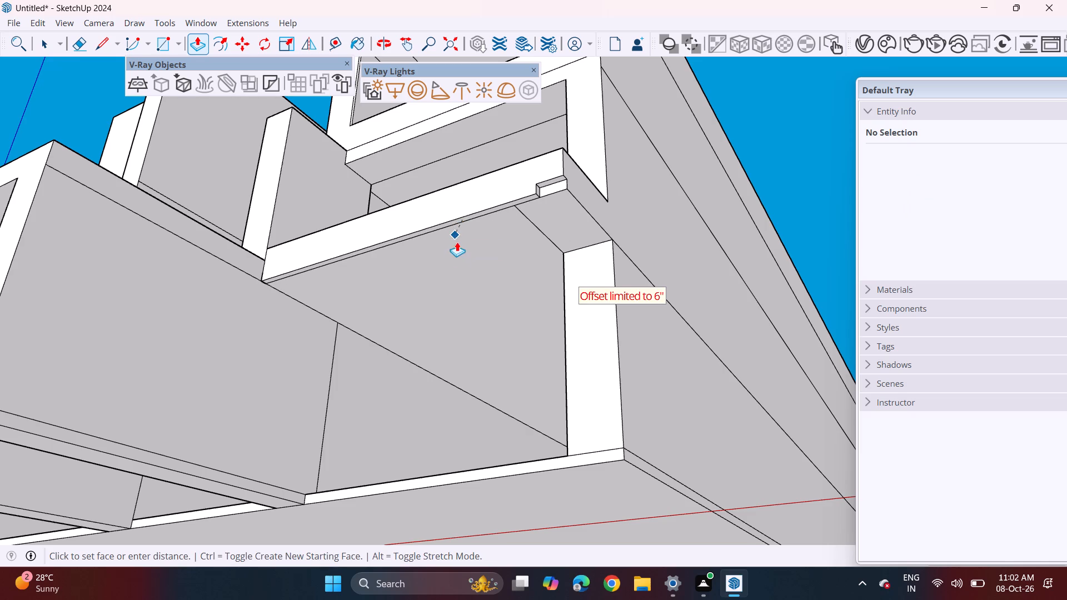
middle_drag(503, 246, 489, 391)
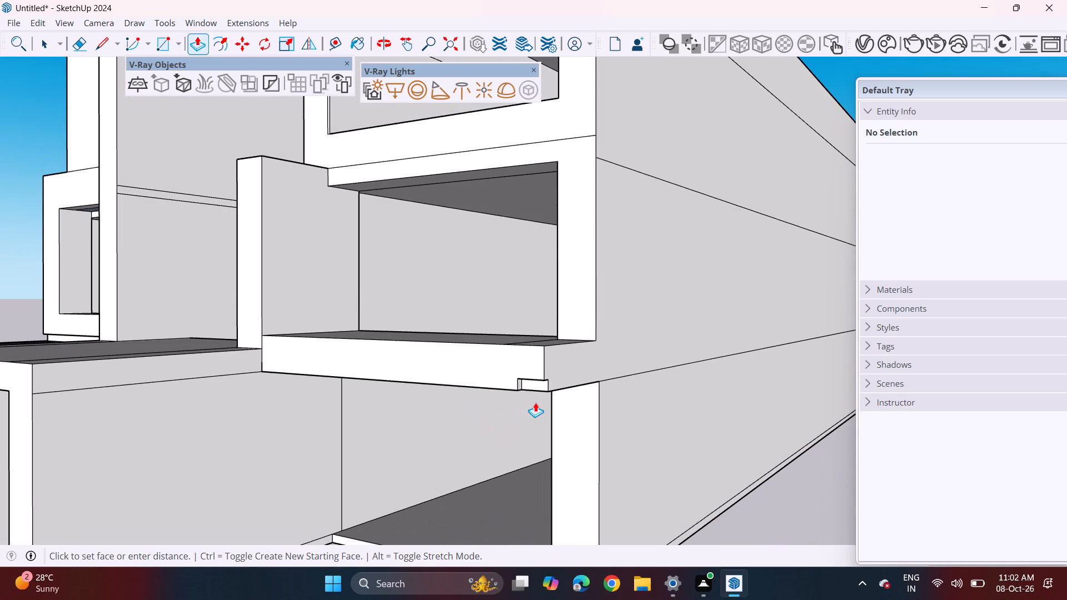
click(535, 402)
scroll(535, 389, up, 2)
middle_drag(535, 389, 523, 279)
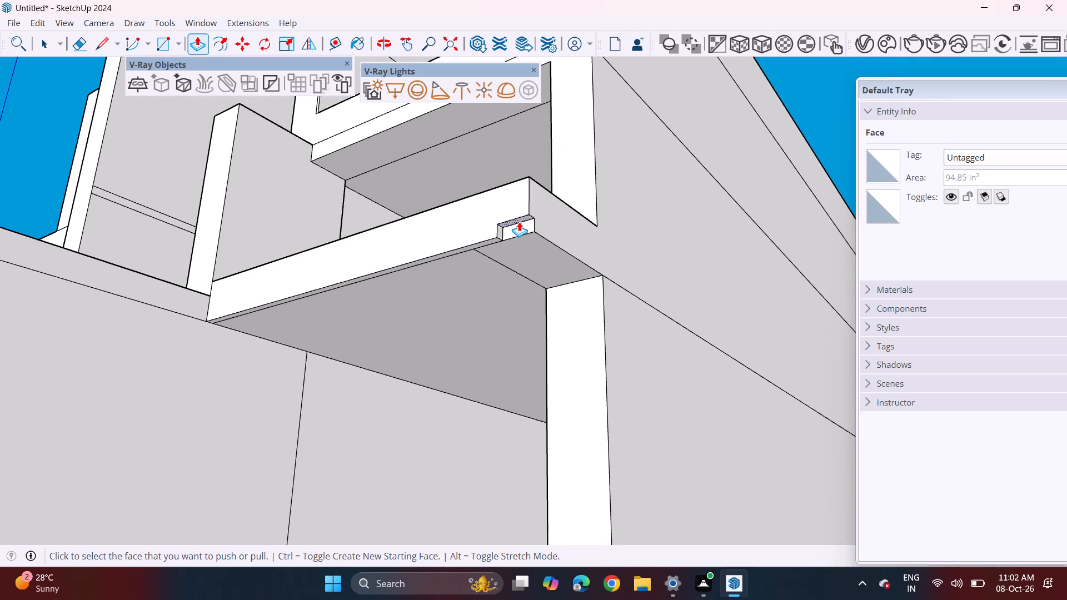
double_click(519, 222)
middle_drag(448, 265, 573, 282)
scroll(555, 314, down, 7)
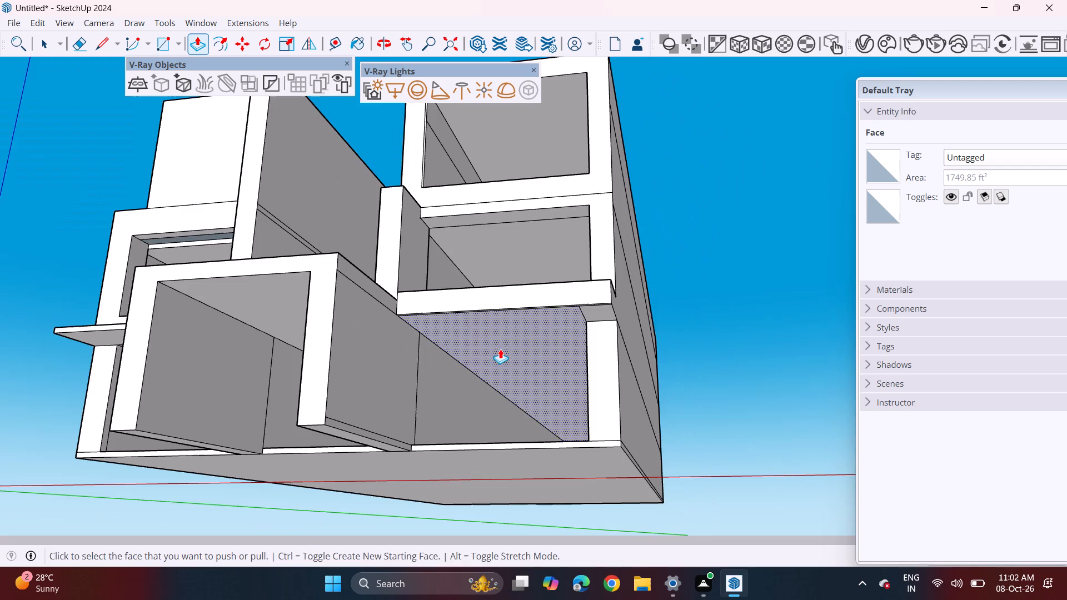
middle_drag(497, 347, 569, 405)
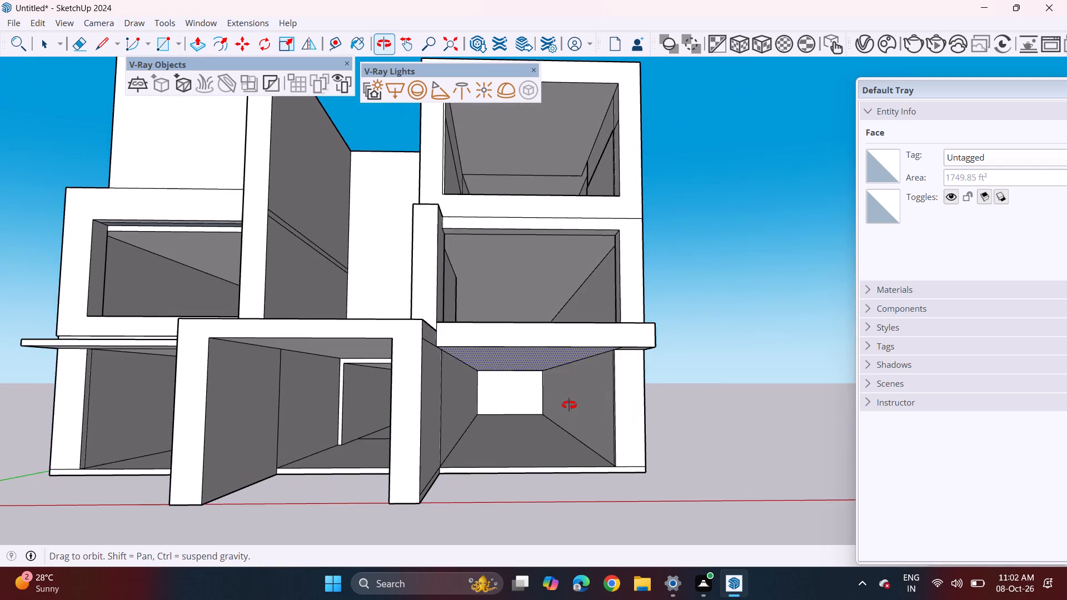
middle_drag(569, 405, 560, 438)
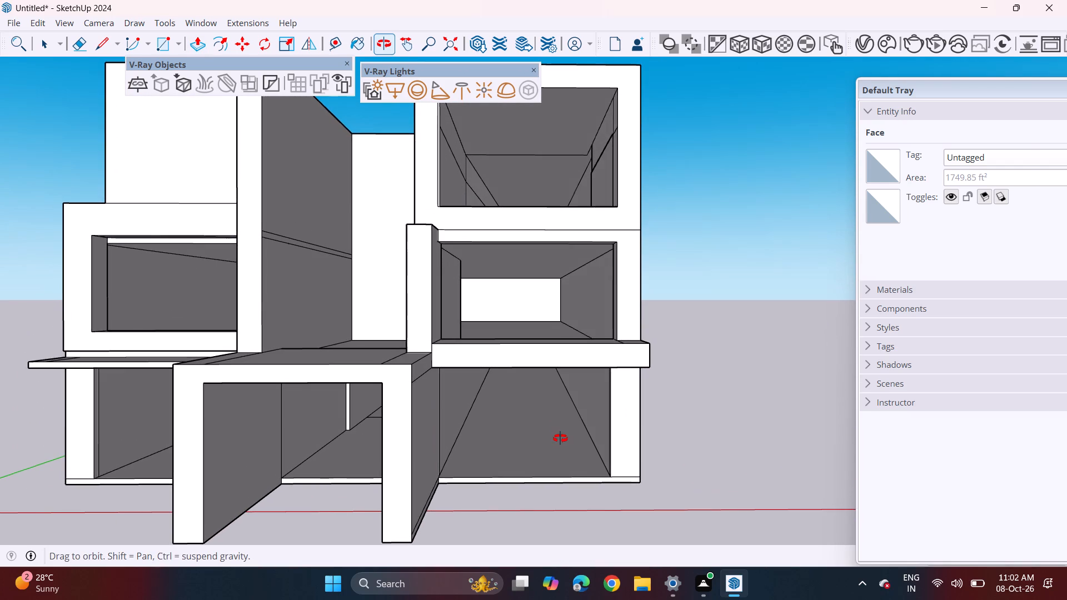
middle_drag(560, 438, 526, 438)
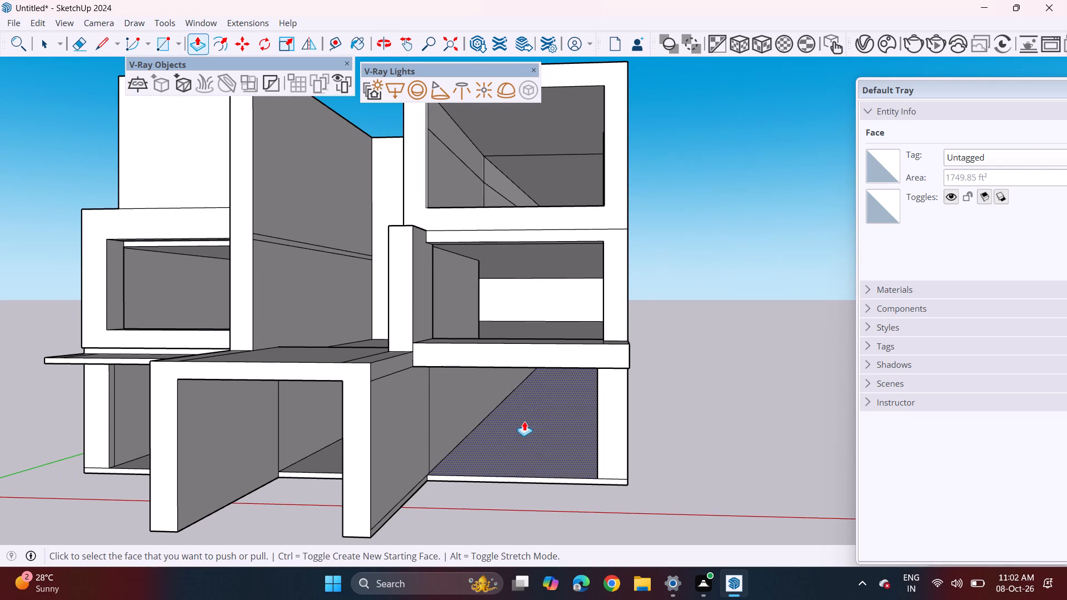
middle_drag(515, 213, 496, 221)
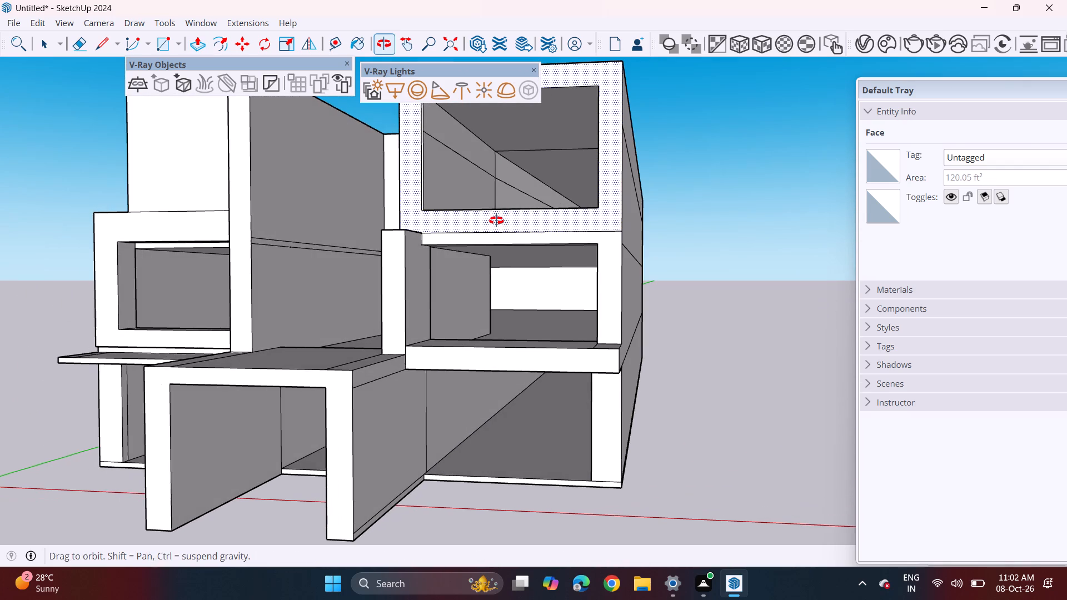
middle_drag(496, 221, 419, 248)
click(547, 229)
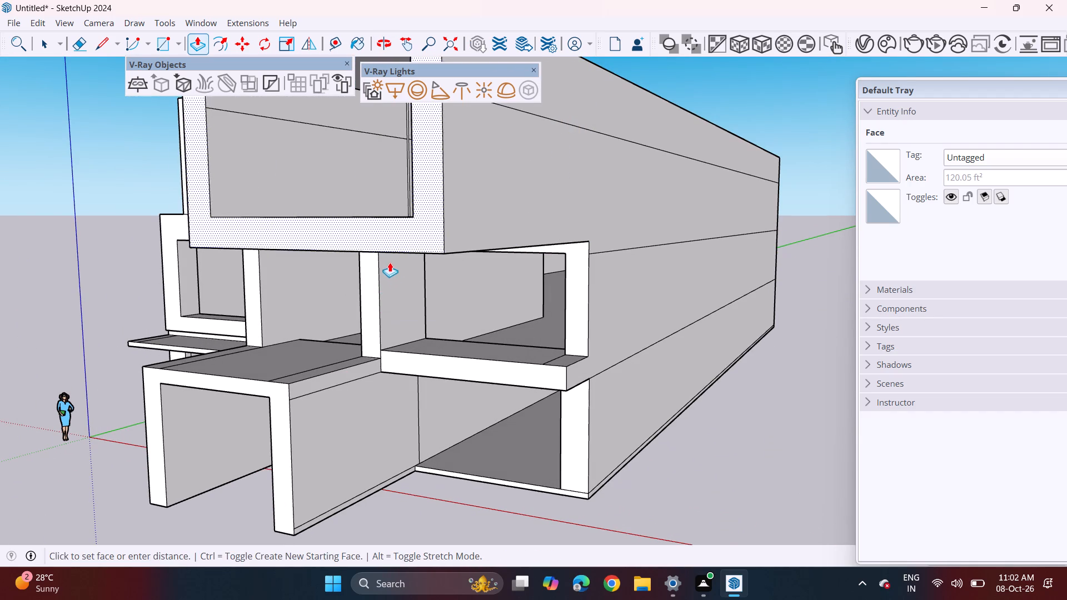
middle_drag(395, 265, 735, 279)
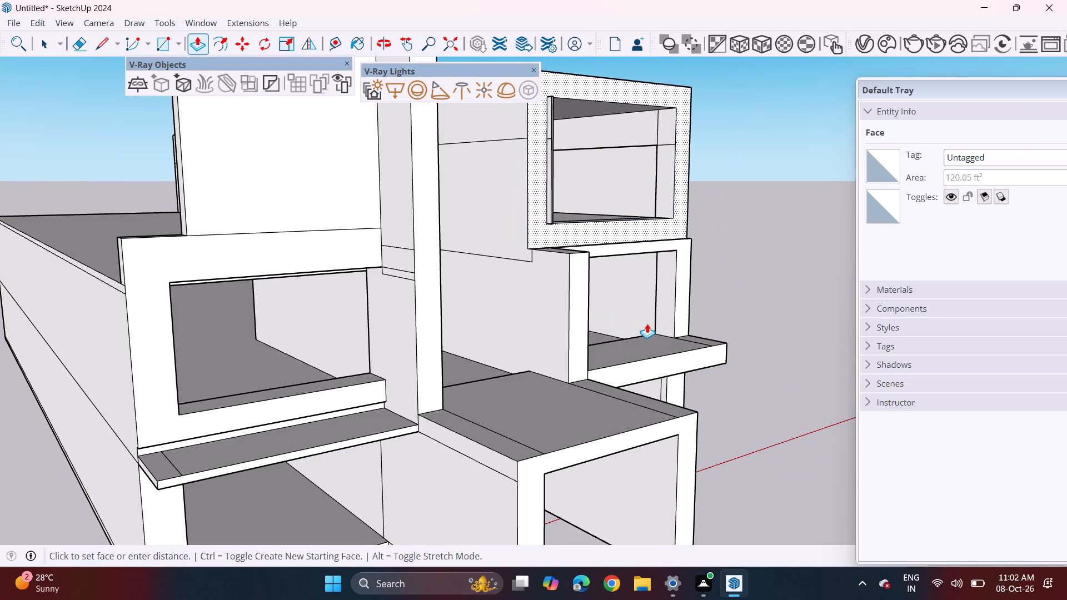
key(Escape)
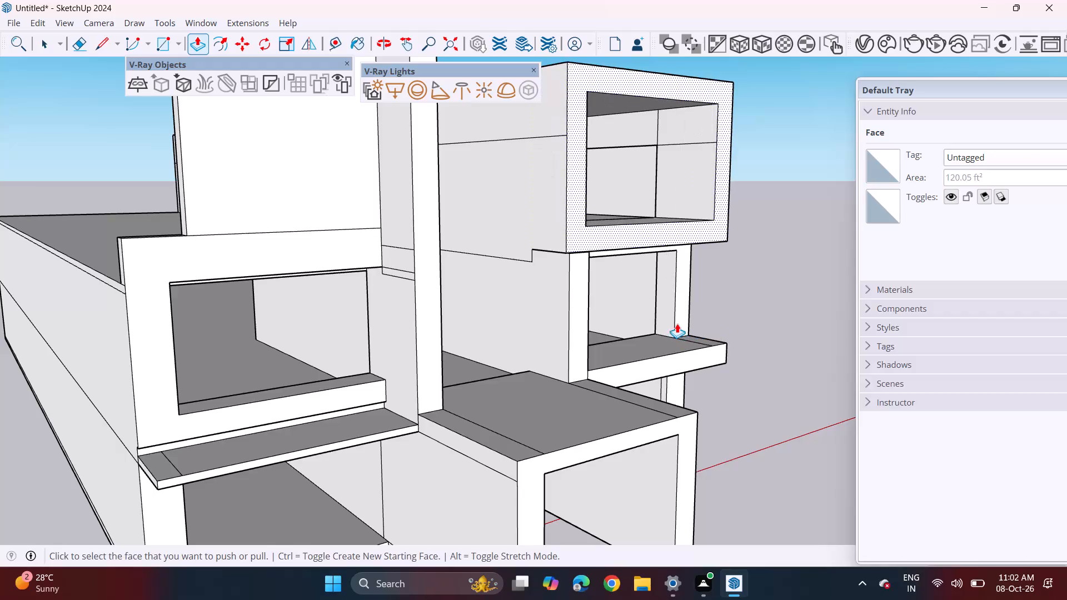
Push/Pull the top-floor box's front frame forward until it is flush with the front of the fin below.
click(542, 221)
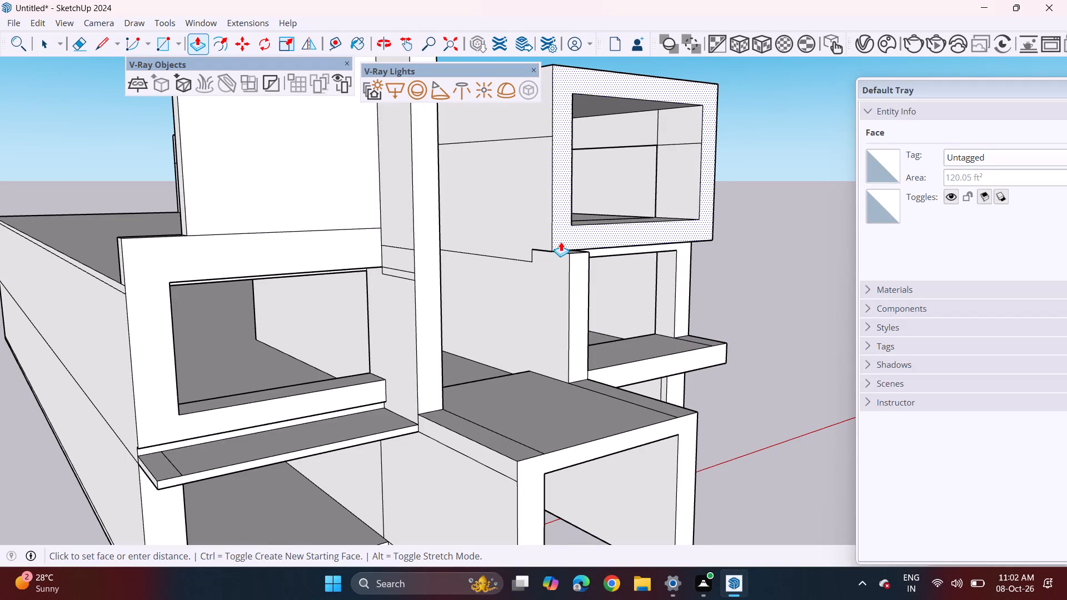
click(565, 244)
Examine the whole building from the front, above and the side, checking the upper frames, fins and projecting ledges.
middle_drag(669, 303, 485, 238)
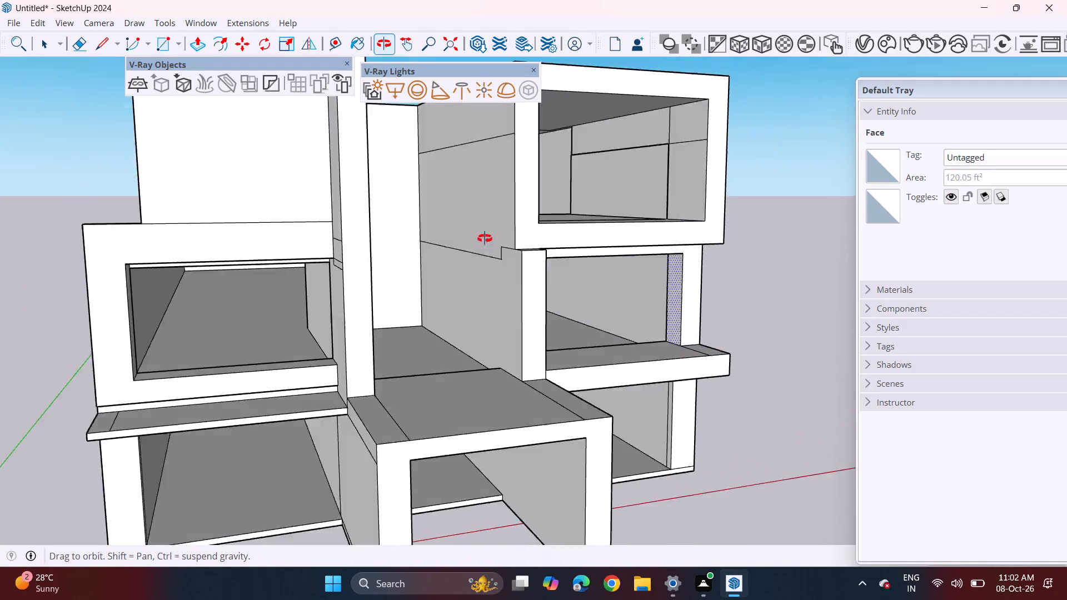
middle_drag(485, 238, 448, 253)
scroll(453, 269, down, 2)
middle_drag(460, 257, 479, 253)
scroll(460, 266, down, 2)
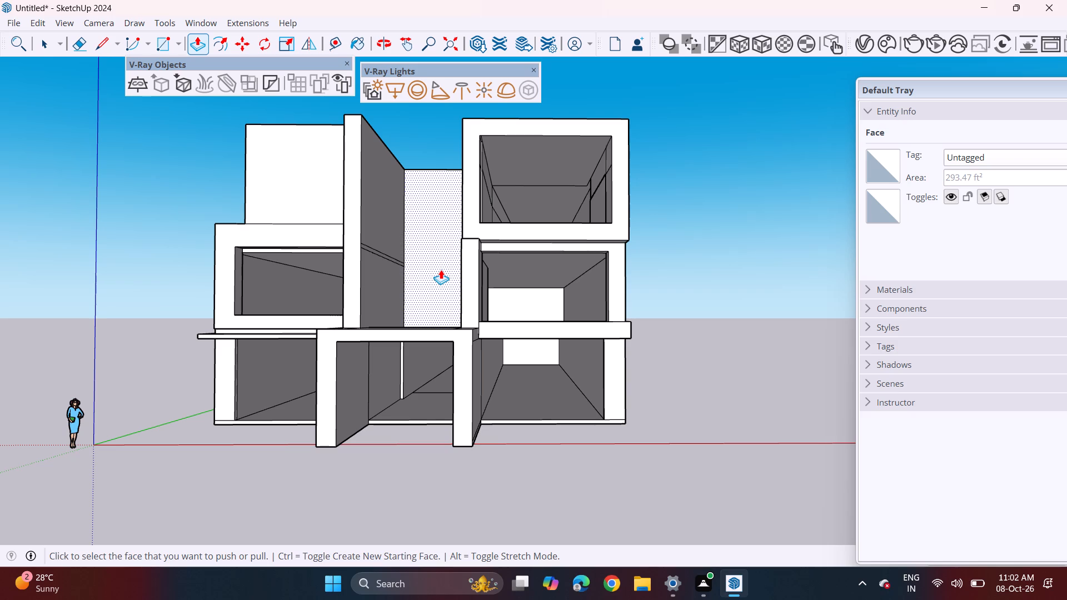
middle_drag(273, 250, 377, 448)
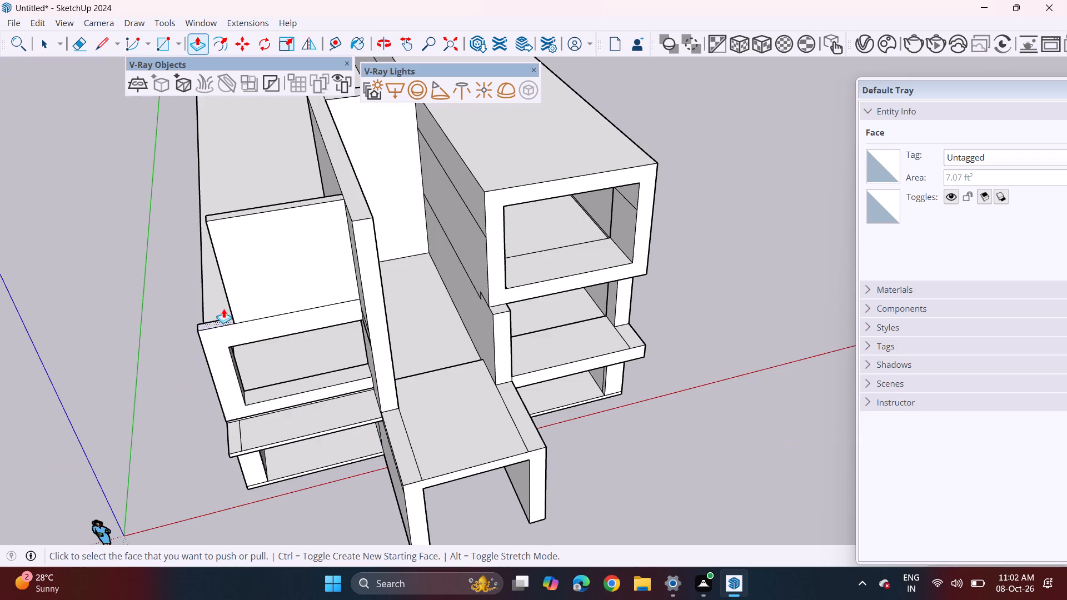
scroll(237, 341, up, 2)
middle_drag(225, 358, 508, 267)
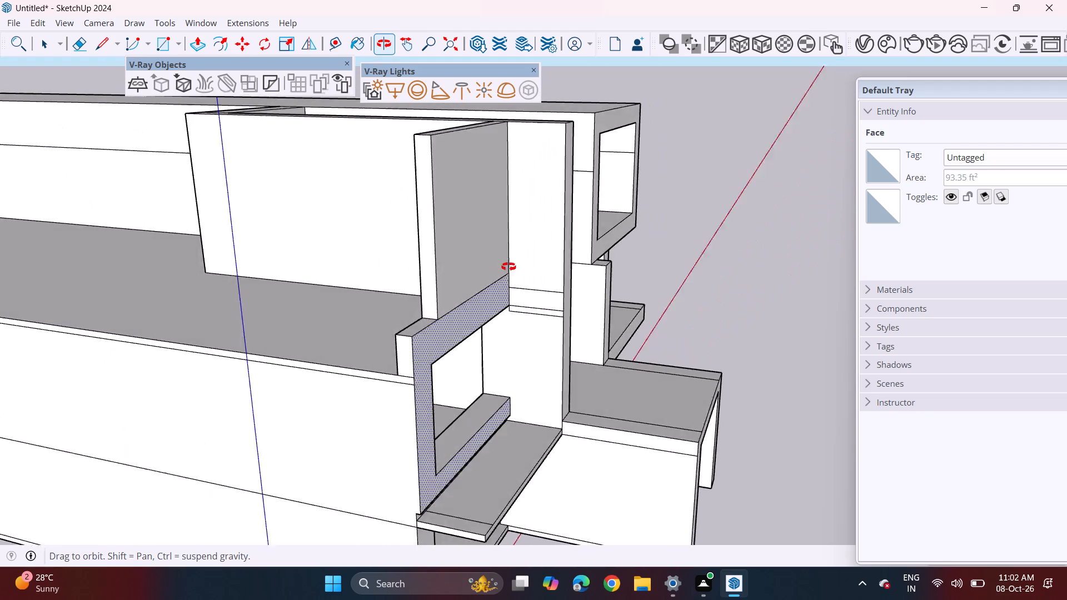
middle_drag(508, 267, 509, 273)
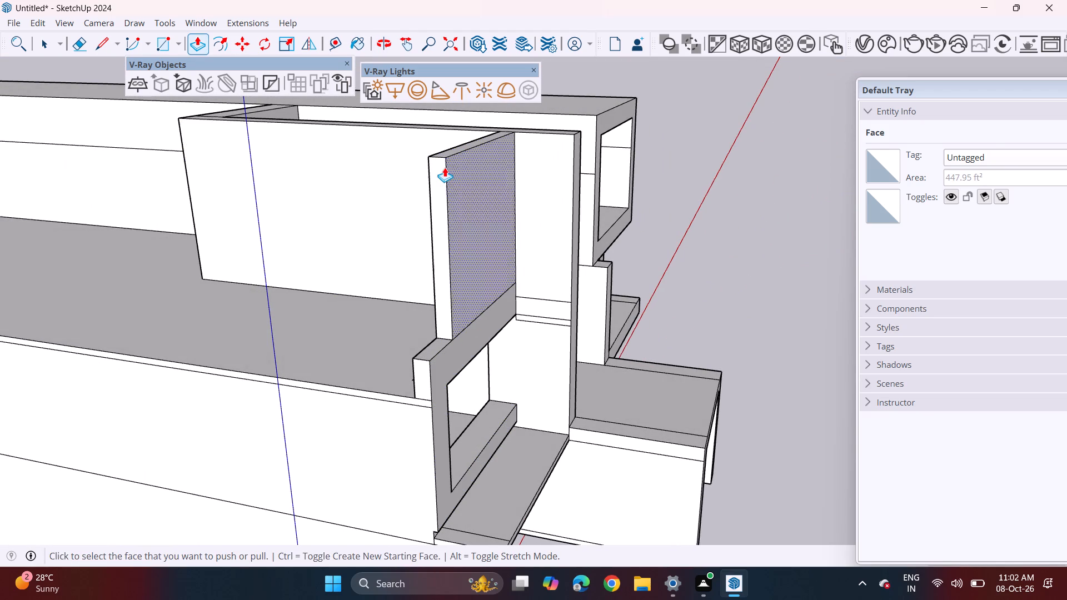
middle_drag(476, 341, 379, 335)
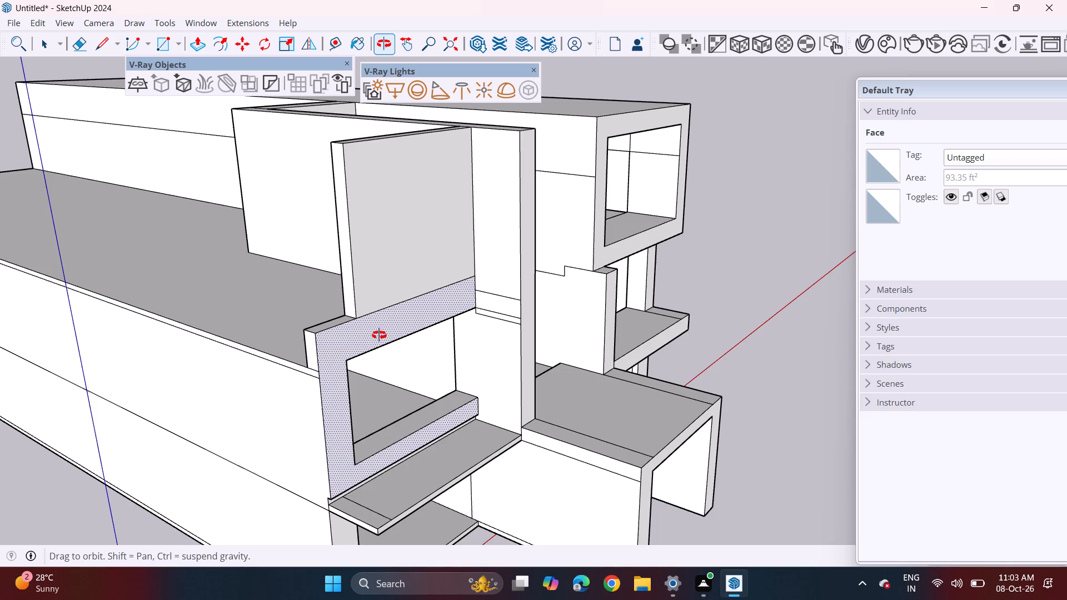
middle_drag(379, 335, 131, 237)
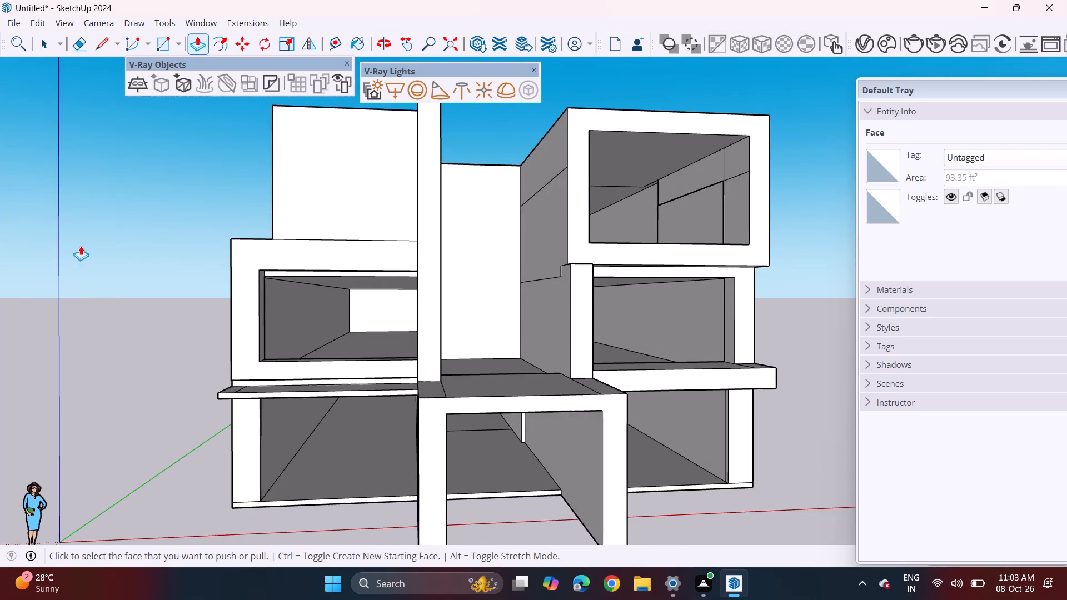
middle_drag(375, 304, 350, 298)
scroll(354, 311, down, 3)
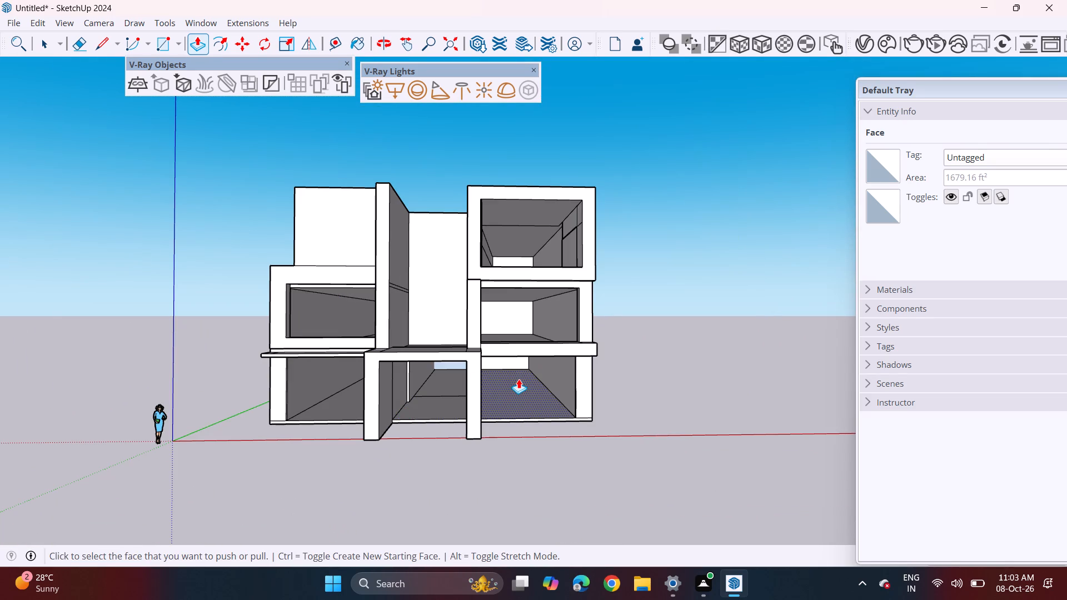
middle_drag(582, 389, 545, 388)
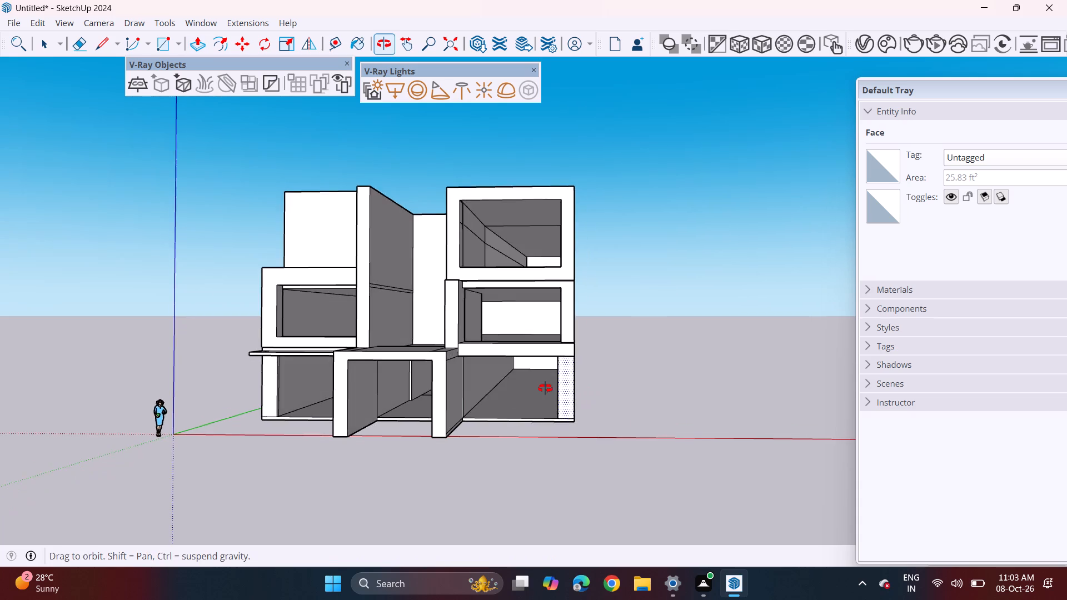
middle_drag(545, 388, 571, 373)
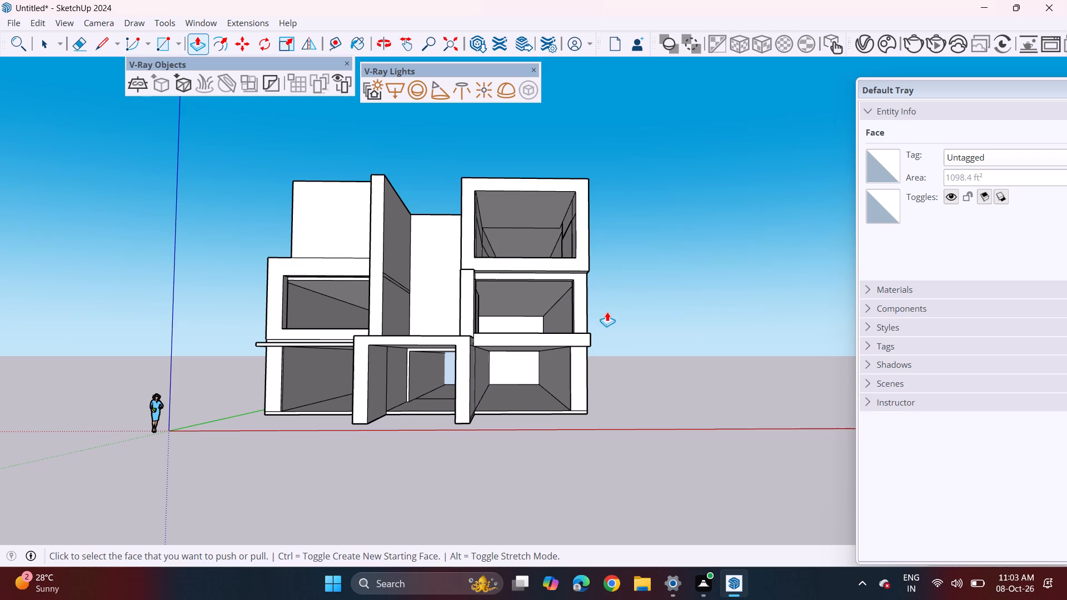
Draw a vertical line on the middle-floor frame's outer pier, just inside its outer edge, from the ledge to the frame's top.
middle_drag(593, 308, 569, 327)
scroll(574, 326, up, 5)
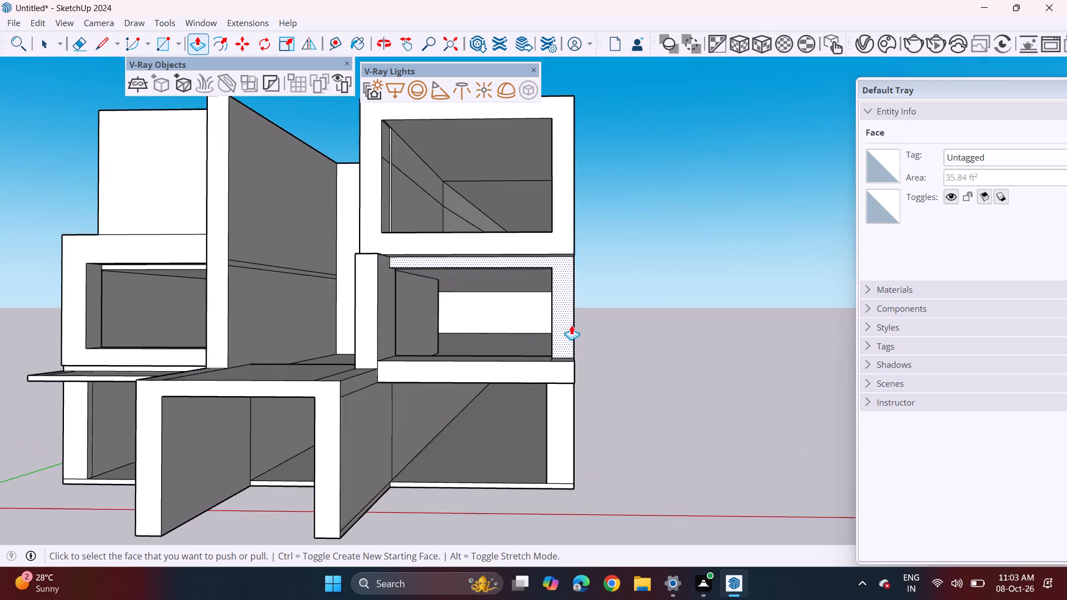
middle_drag(571, 330, 591, 359)
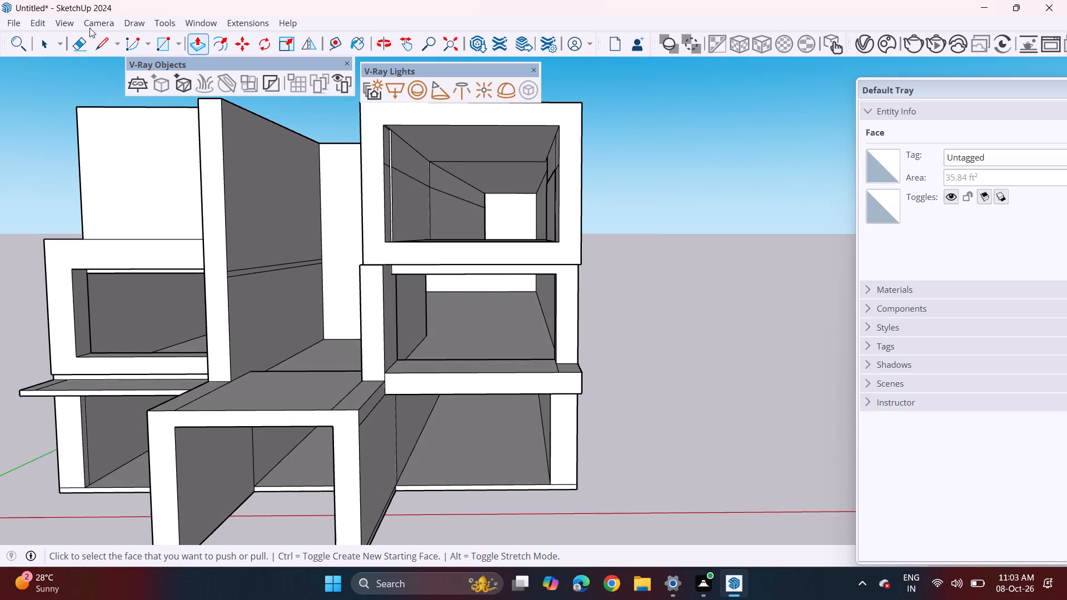
click(101, 37)
scroll(553, 338, up, 3)
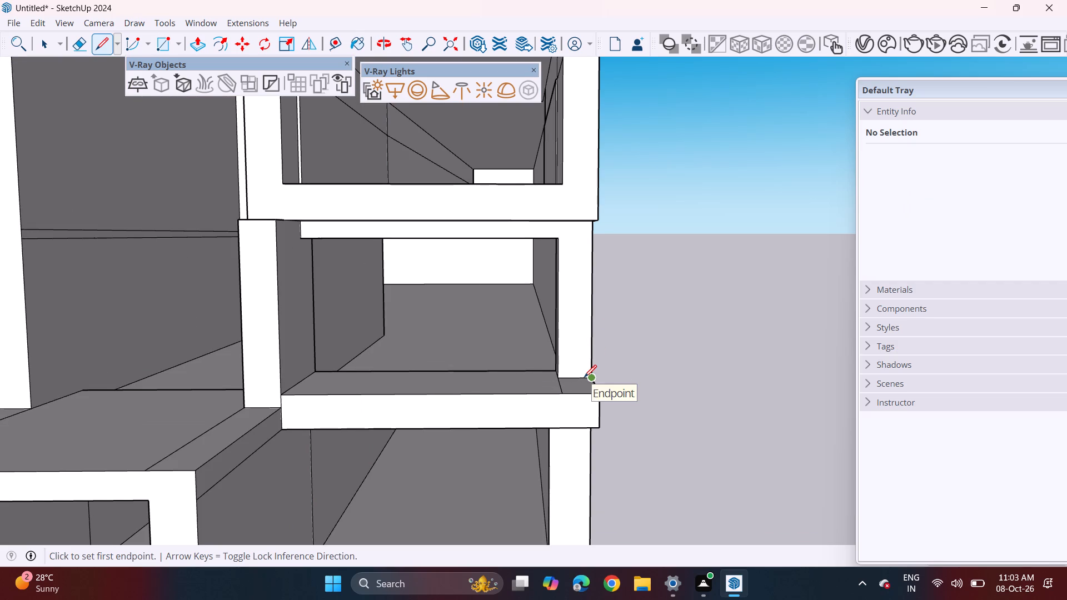
scroll(584, 377, up, 4)
click(594, 378)
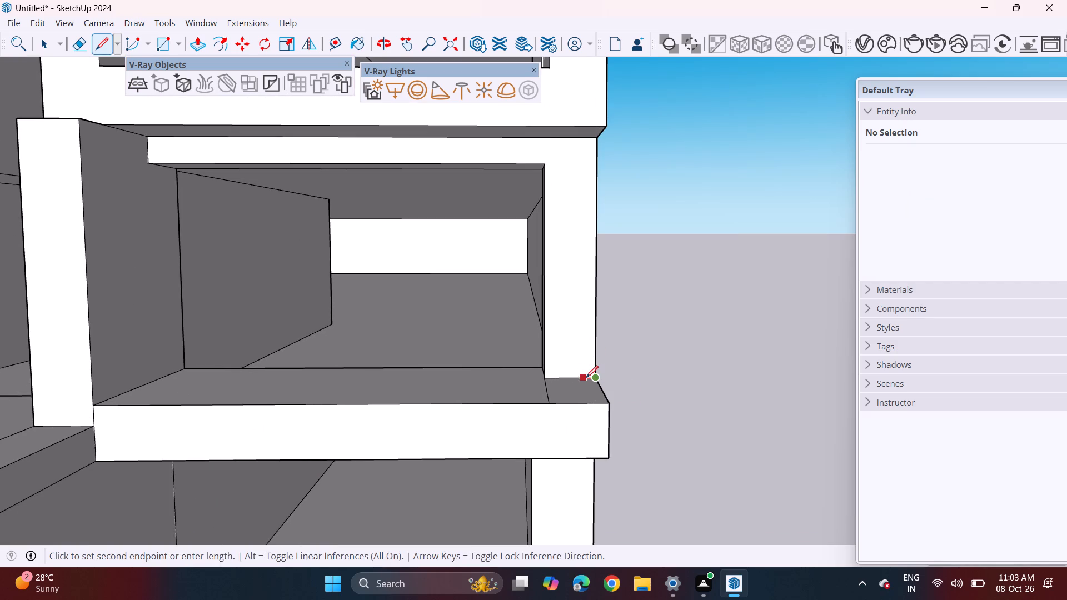
click(586, 378)
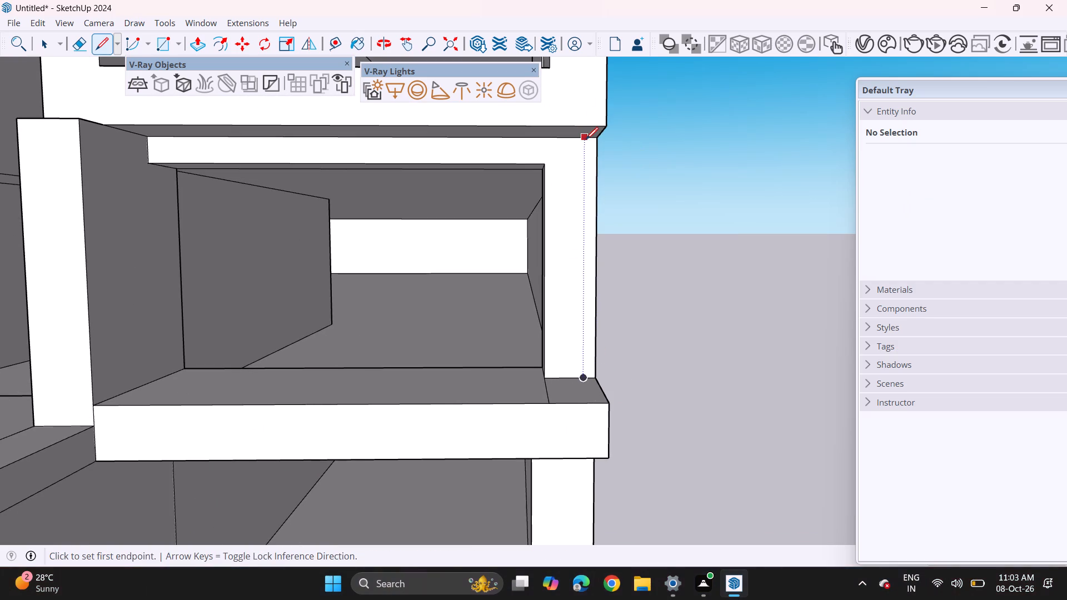
click(586, 138)
click(586, 382)
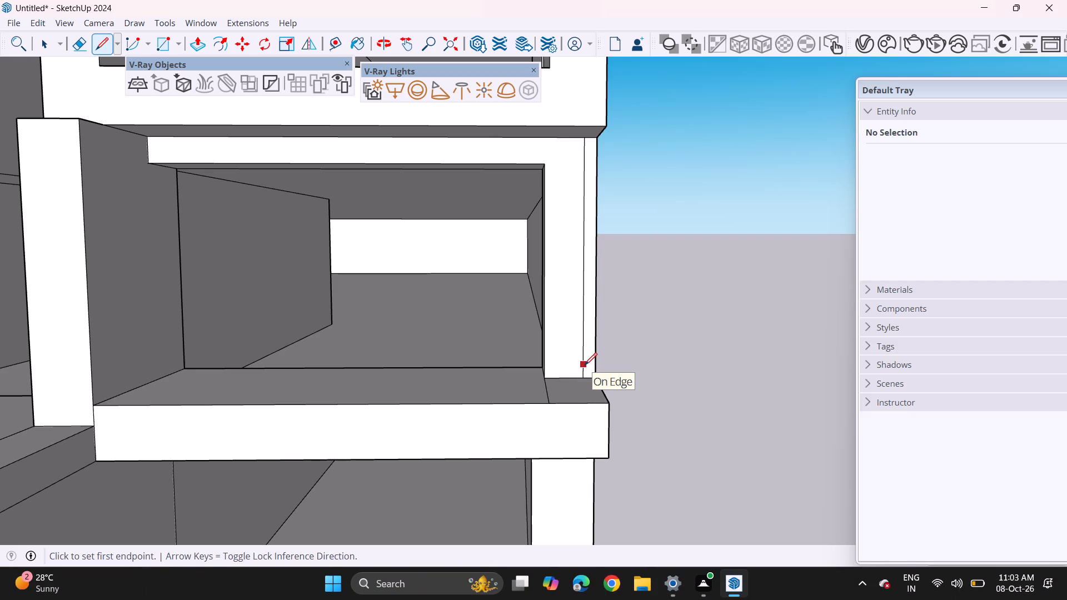
Draw a horizontal line along the middle-floor frame's top beam, from the pier's vertical line to the fin.
middle_drag(265, 393, 432, 429)
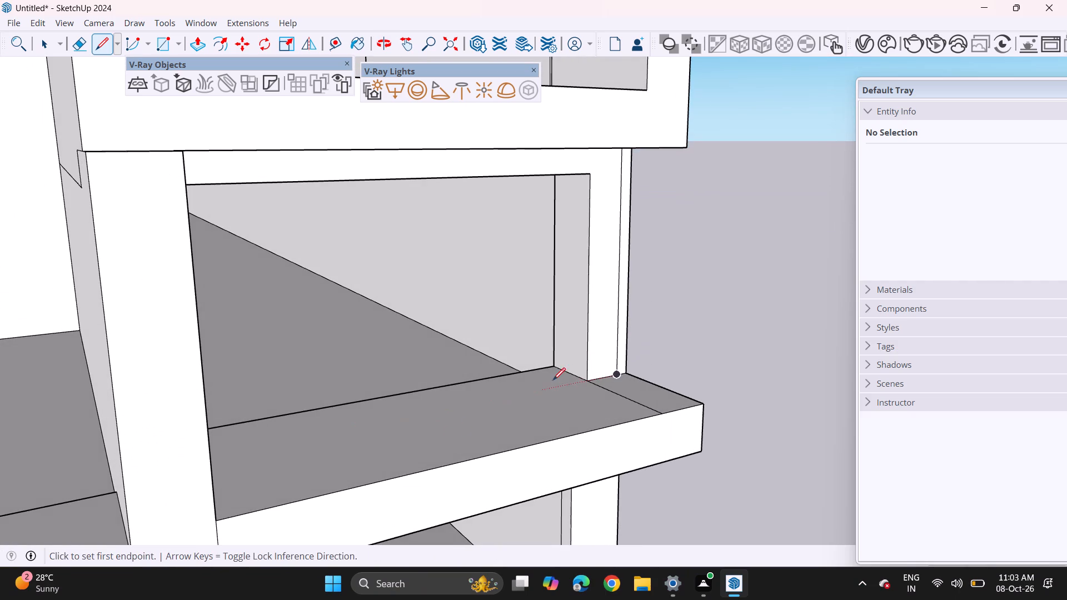
middle_drag(617, 374, 475, 318)
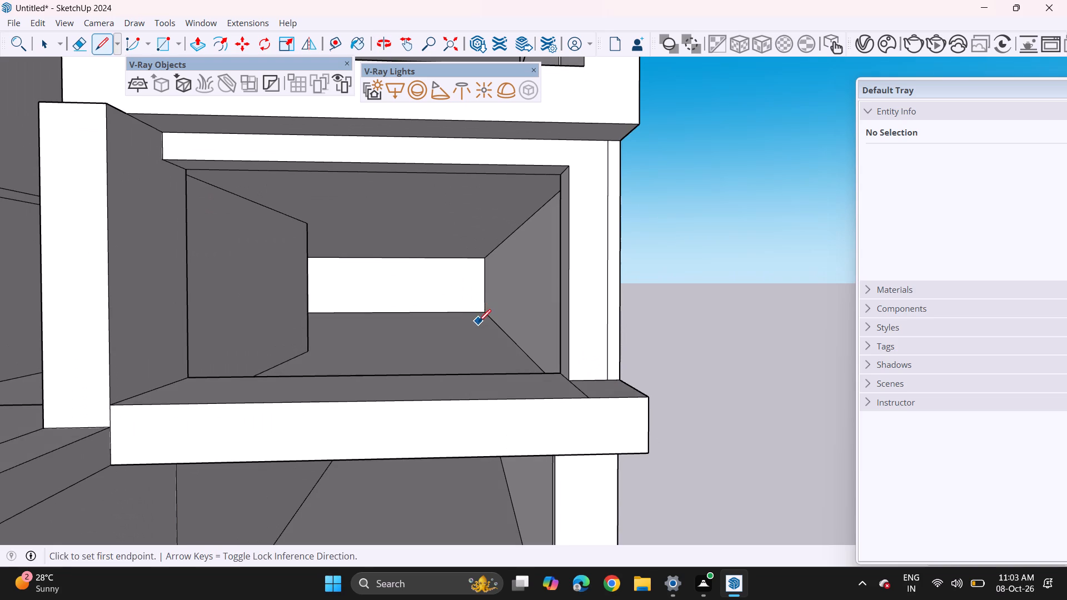
middle_click(582, 184)
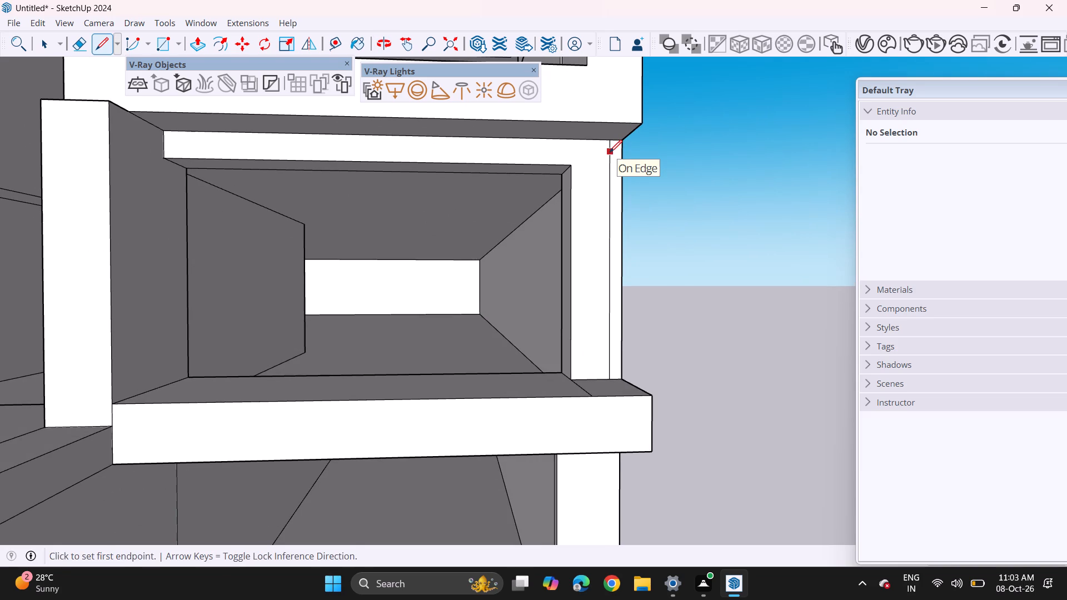
click(610, 152)
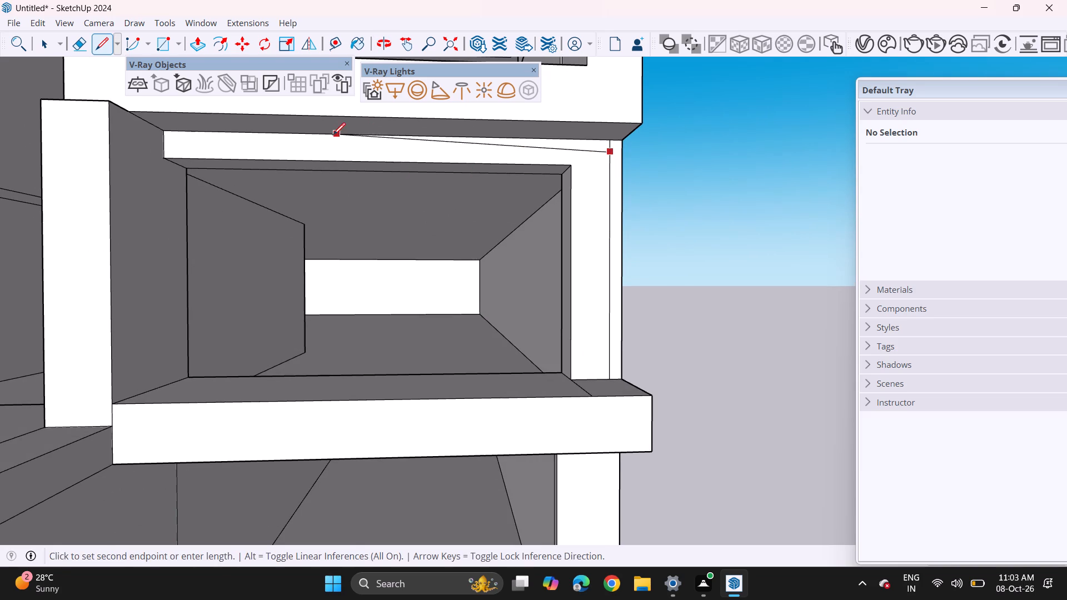
click(164, 140)
scroll(610, 262, down, 2)
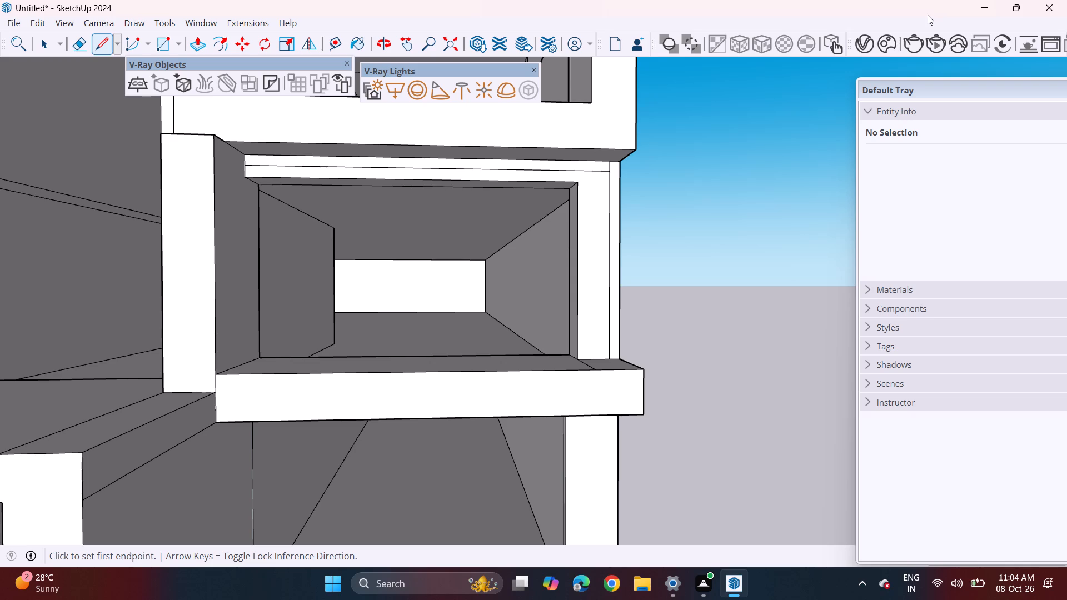
Erase the short piece of the pier's vertical line above the beam's horizontal line, leaving one L-shaped outer strip.
scroll(455, 254, down, 2)
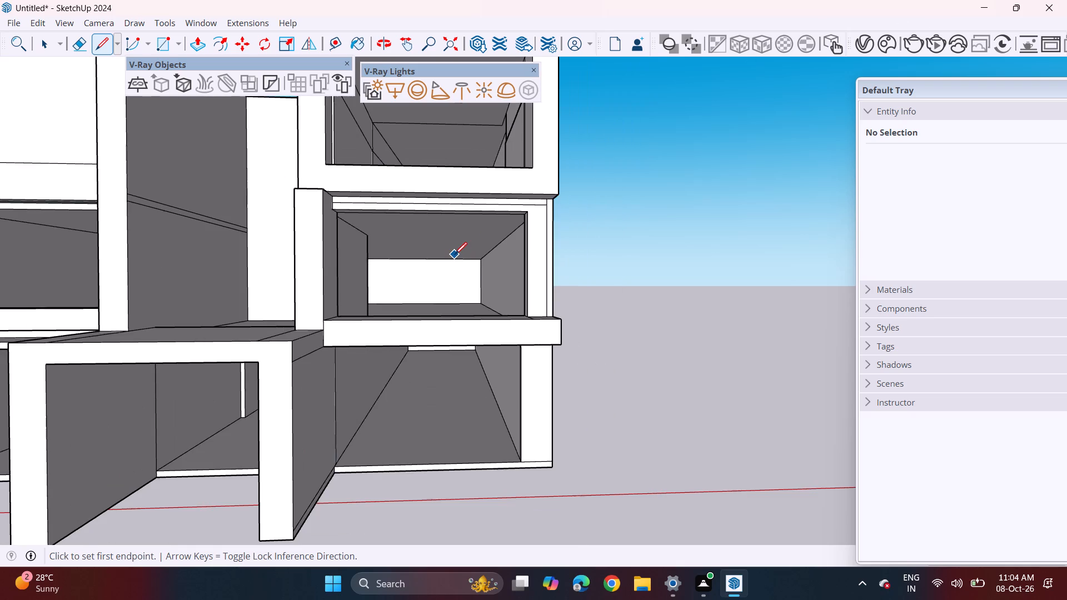
middle_drag(521, 277, 548, 333)
scroll(551, 318, up, 1)
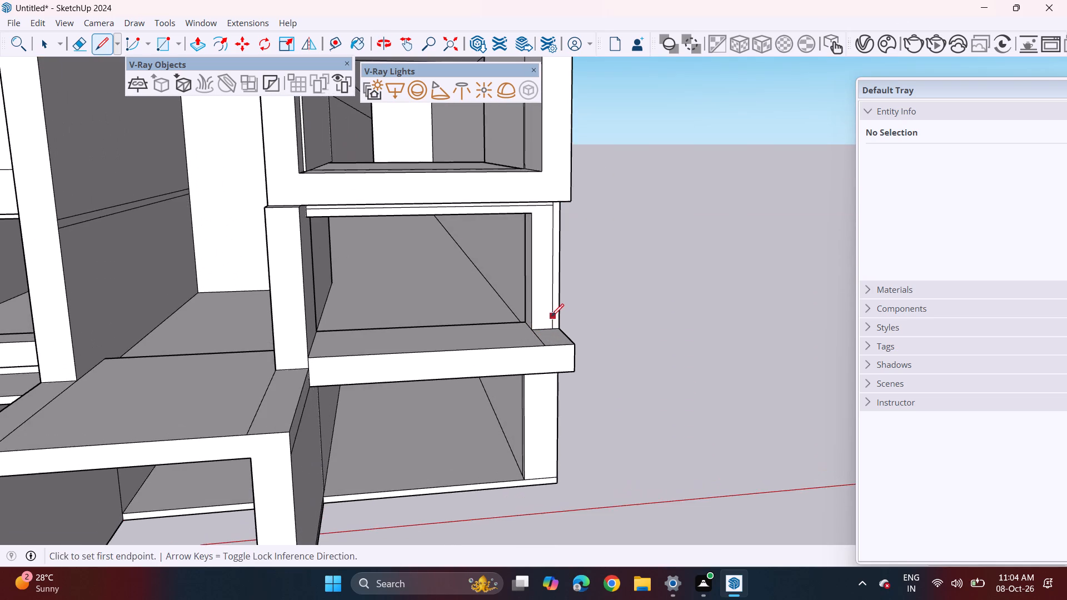
middle_drag(546, 312, 371, 258)
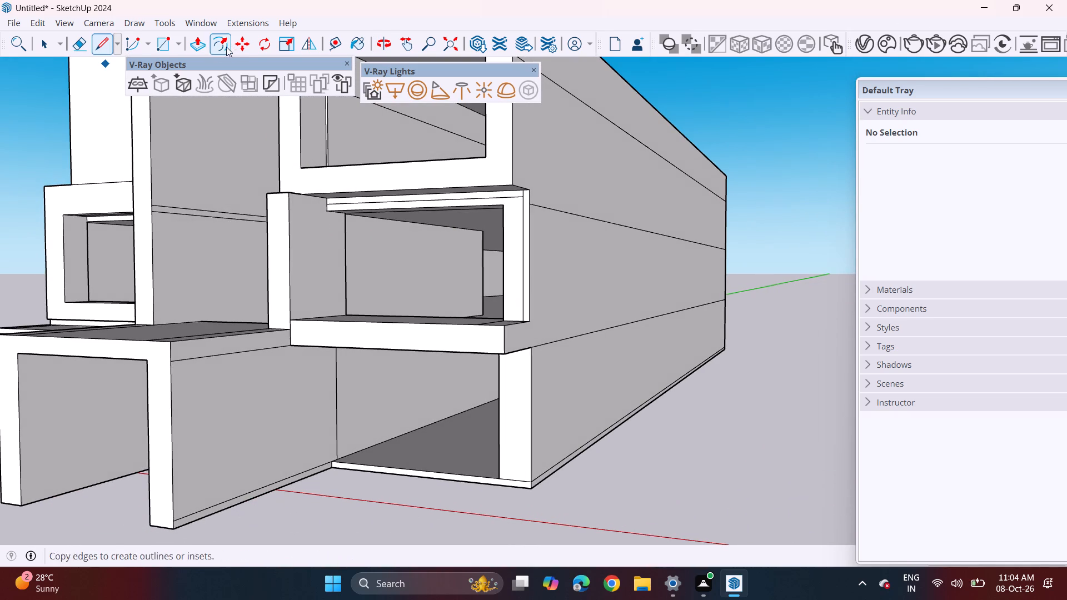
scroll(455, 259, up, 4)
click(73, 55)
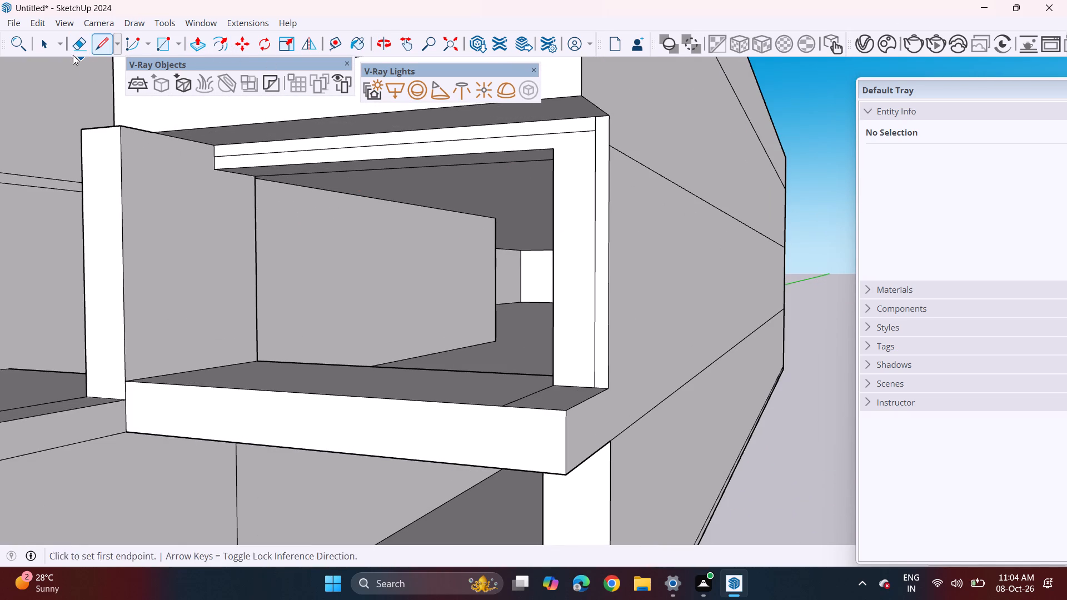
click(79, 53)
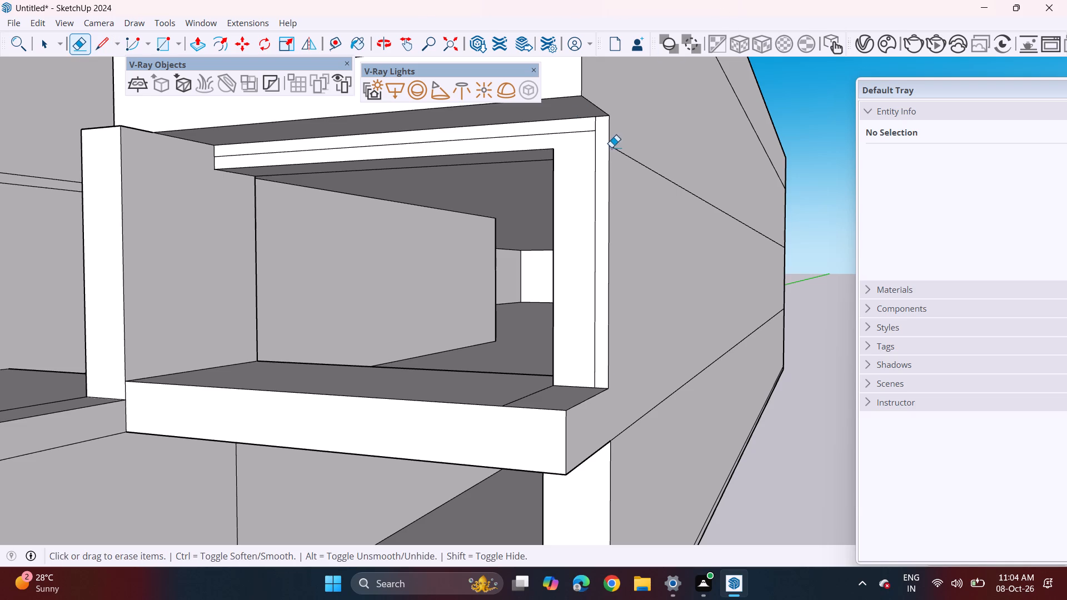
scroll(582, 133, up, 4)
click(599, 119)
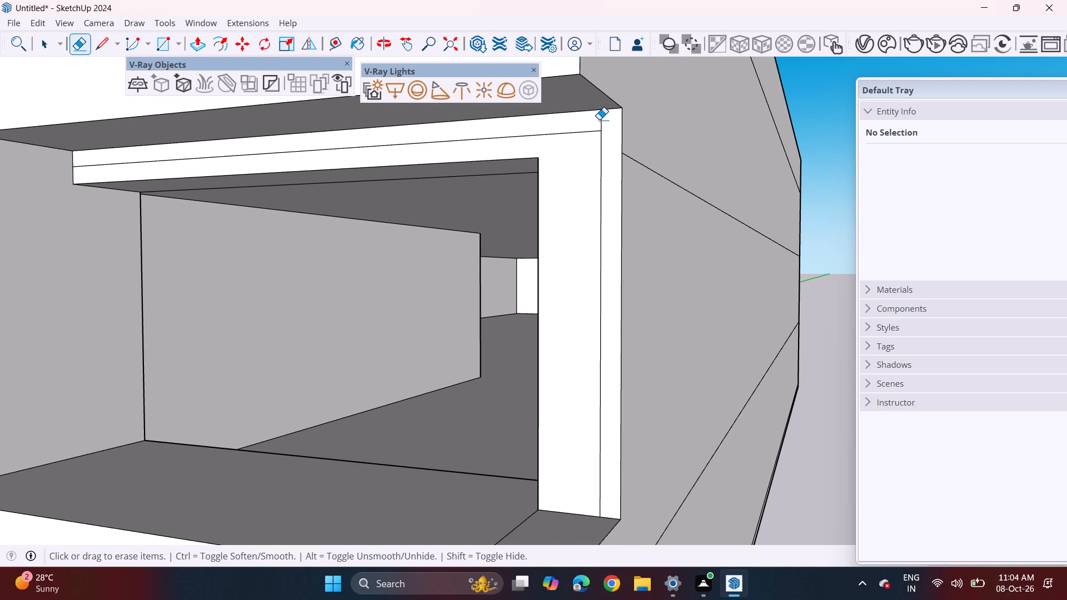
click(602, 121)
Push/Pull the L-shaped outer strip of the middle-floor frame forward to its 3' 2 7/8" limit.
scroll(539, 193, down, 7)
middle_drag(418, 284, 486, 316)
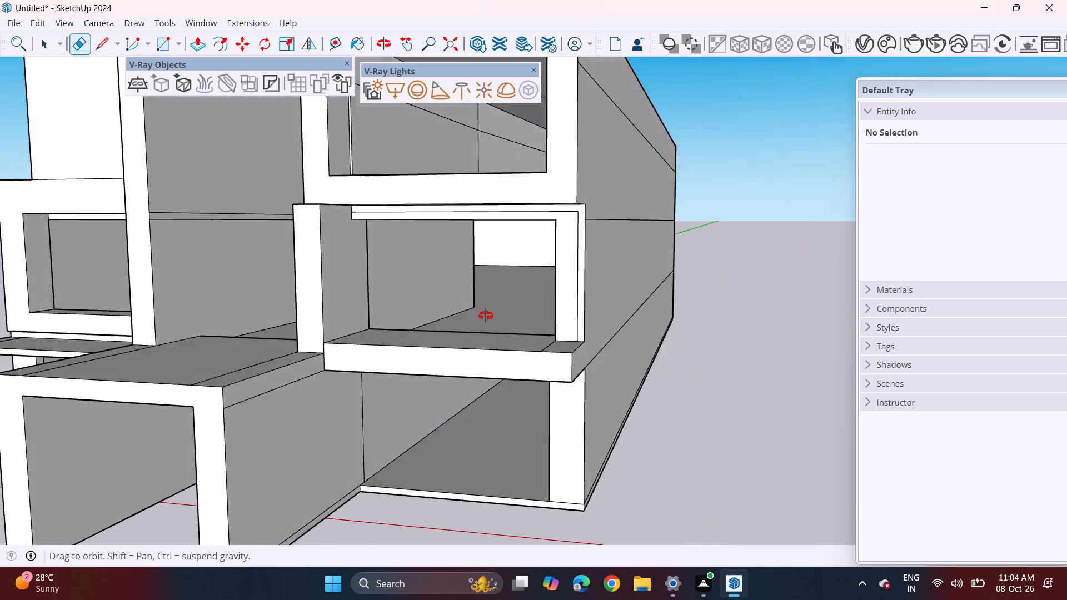
middle_drag(486, 316, 491, 316)
click(199, 47)
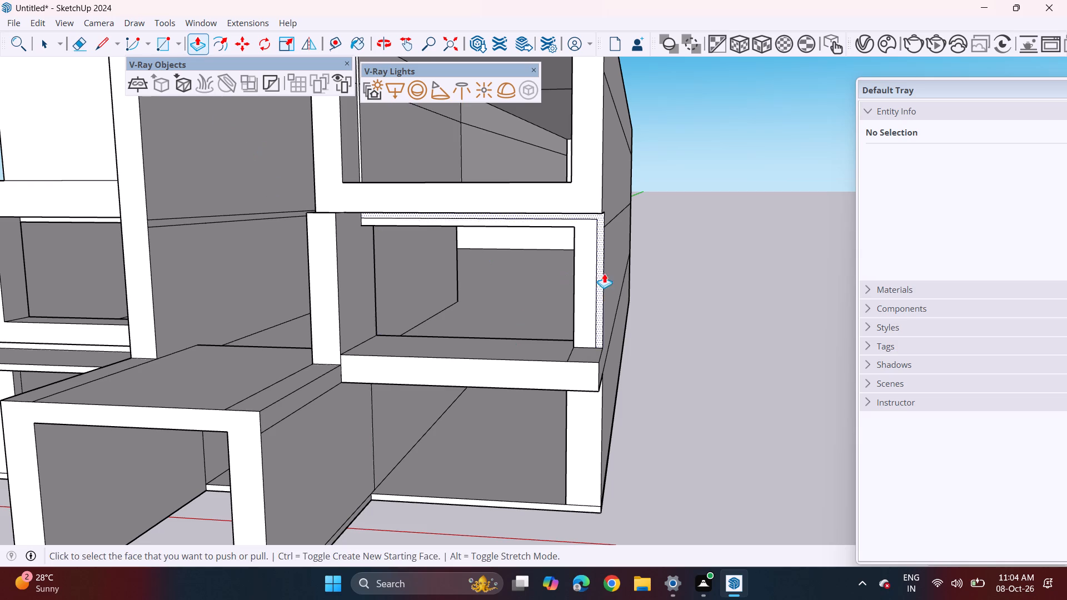
click(599, 289)
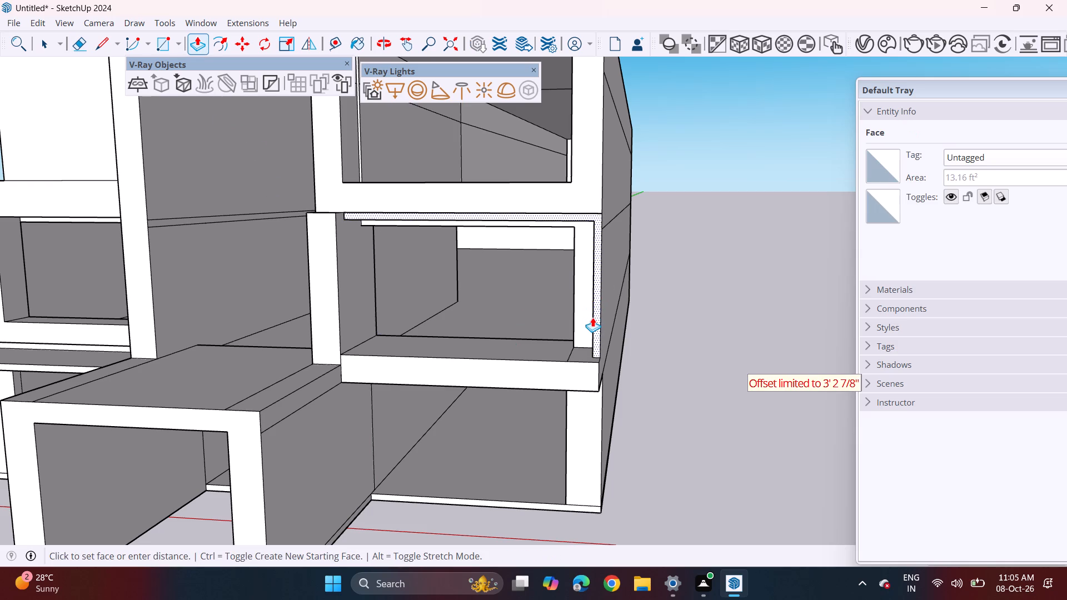
click(591, 318)
Draw a line across the inner side face of the projecting outer strip, just above the ledge and parallel to it.
middle_drag(529, 364, 730, 355)
scroll(679, 329, up, 5)
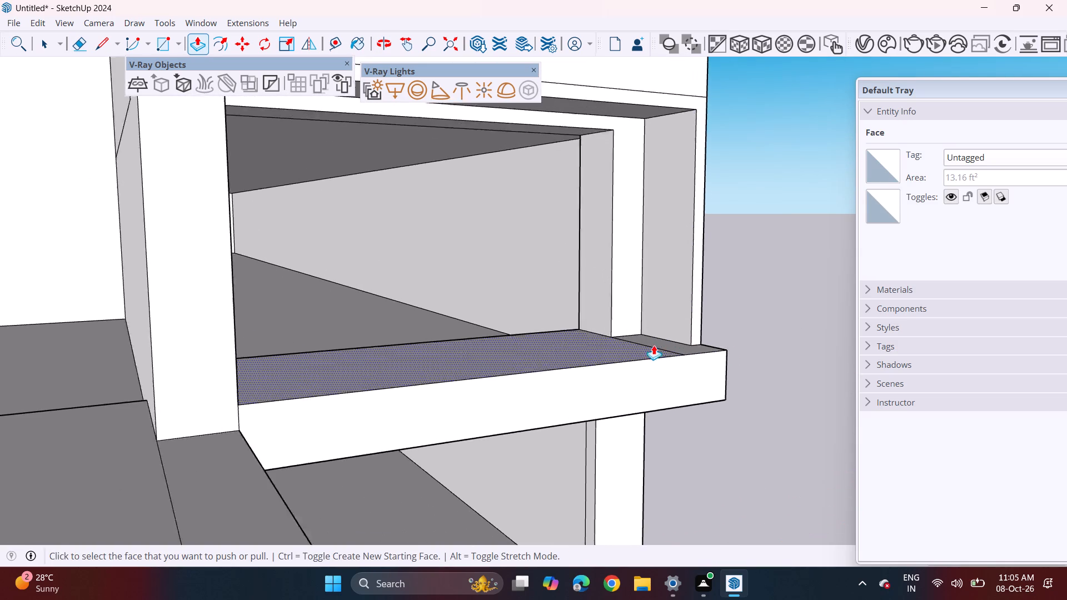
scroll(654, 345, up, 2)
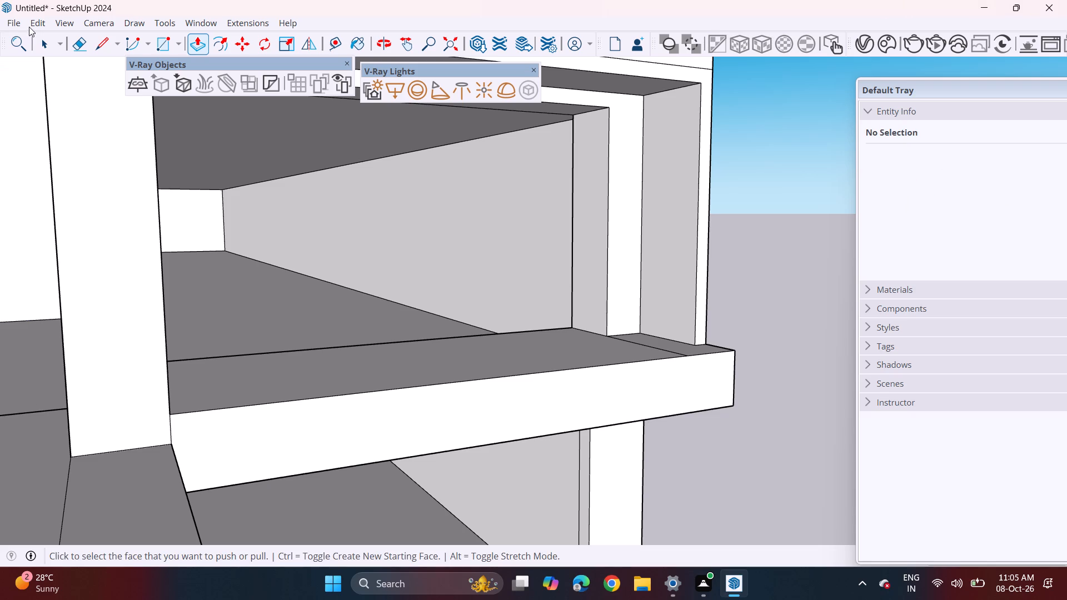
click(99, 43)
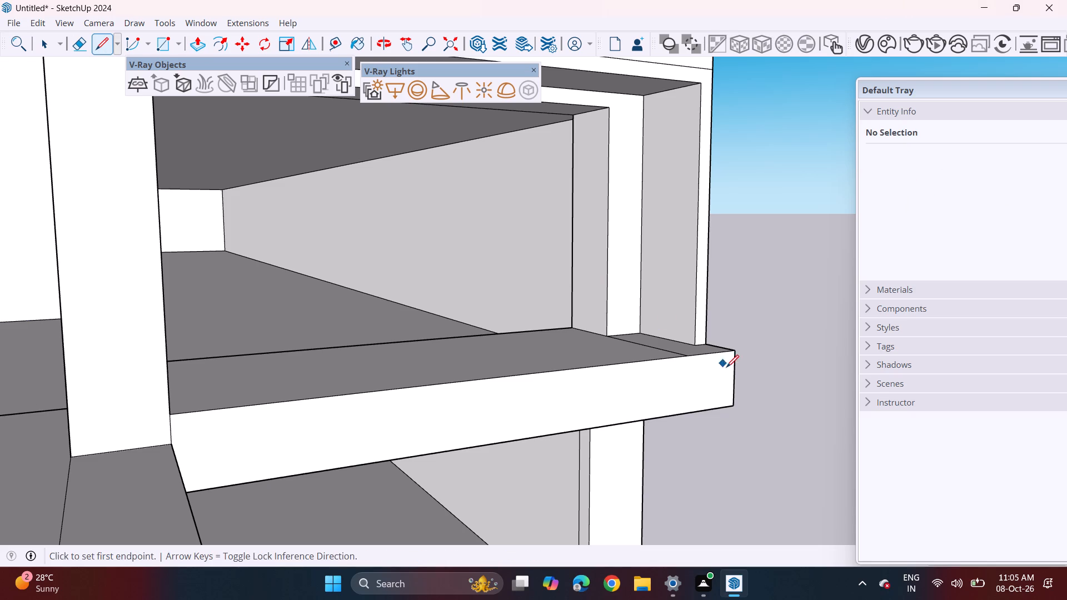
click(694, 342)
click(696, 335)
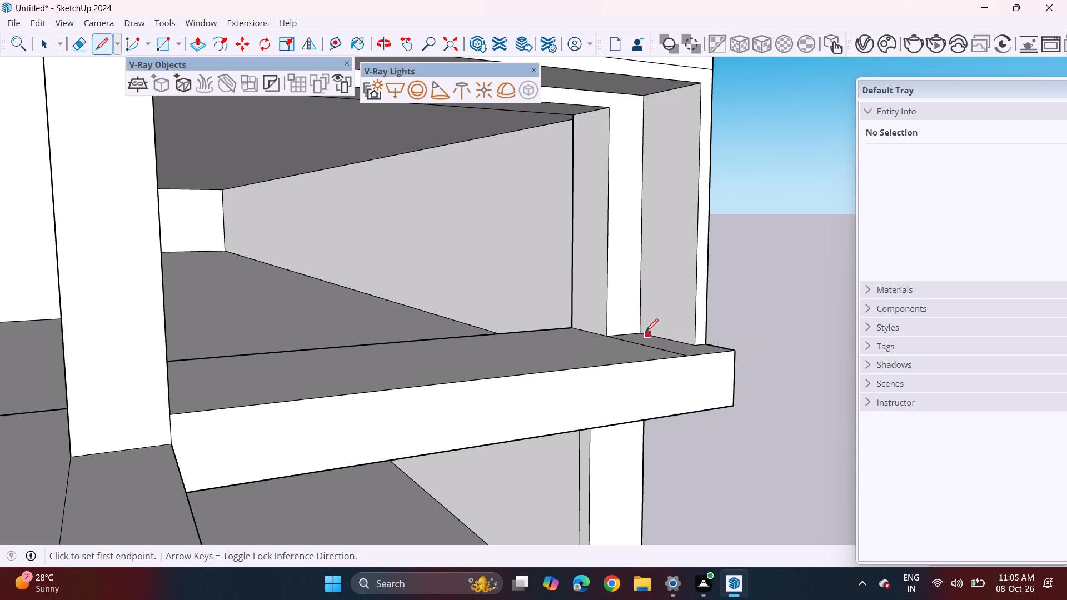
click(642, 323)
click(695, 332)
key(space)
Erase the seam line crossing the top of the middle-floor ledge near its outer end.
middle_drag(653, 346, 623, 373)
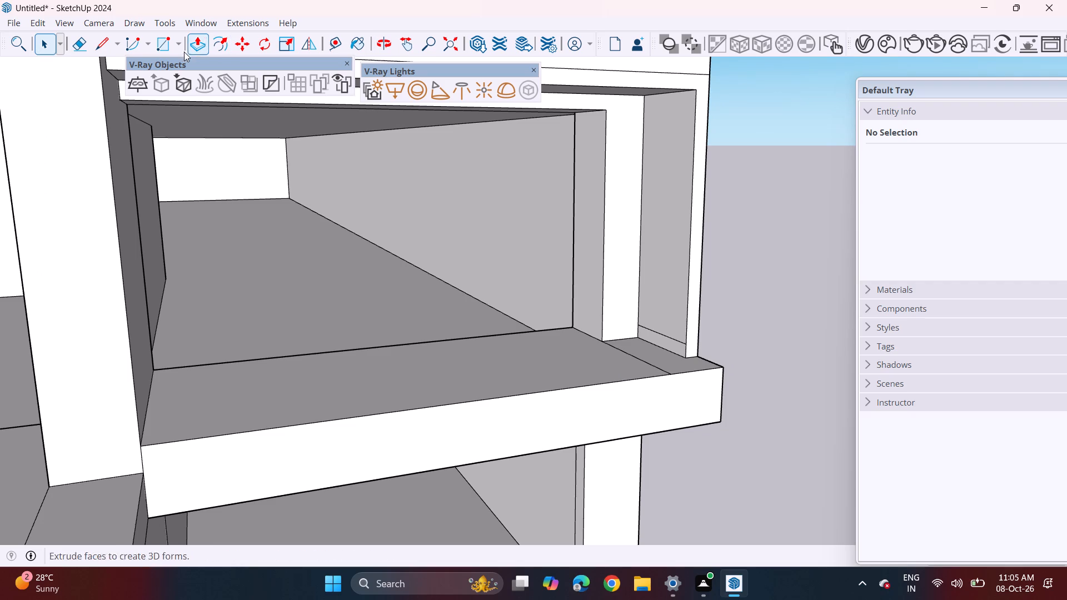
drag(86, 49, 88, 54)
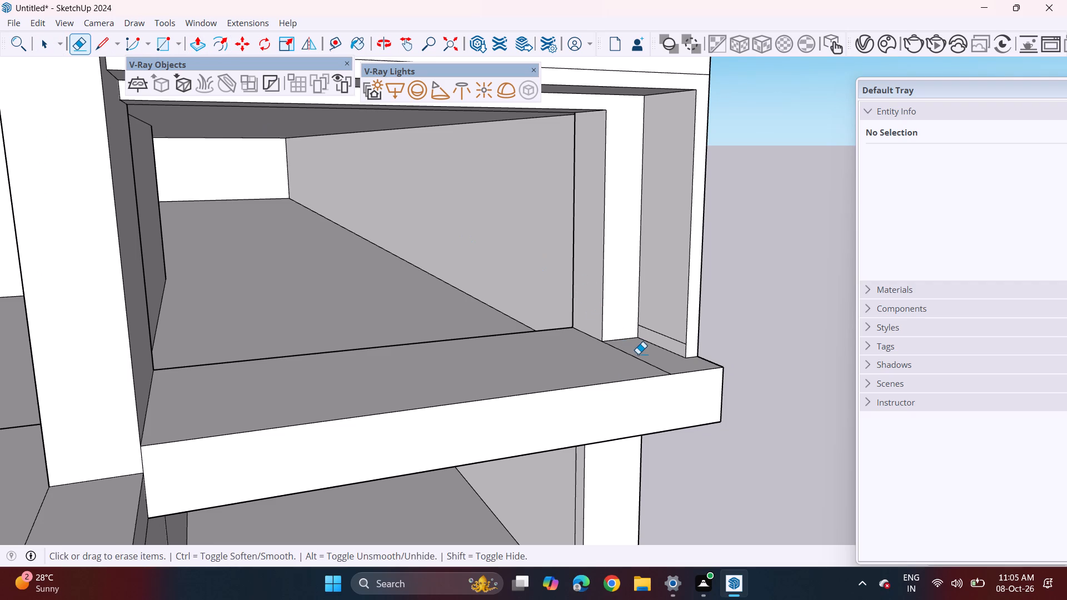
click(637, 359)
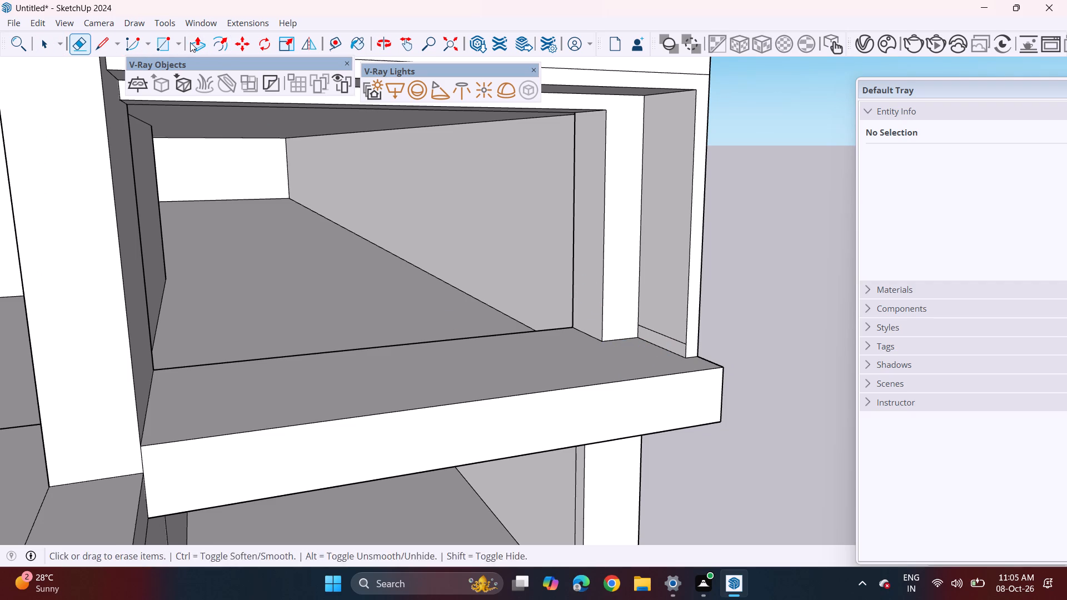
Push/Pull the thin strip above the ledge across the opening to the fin, forming a low sill.
click(197, 54)
click(669, 340)
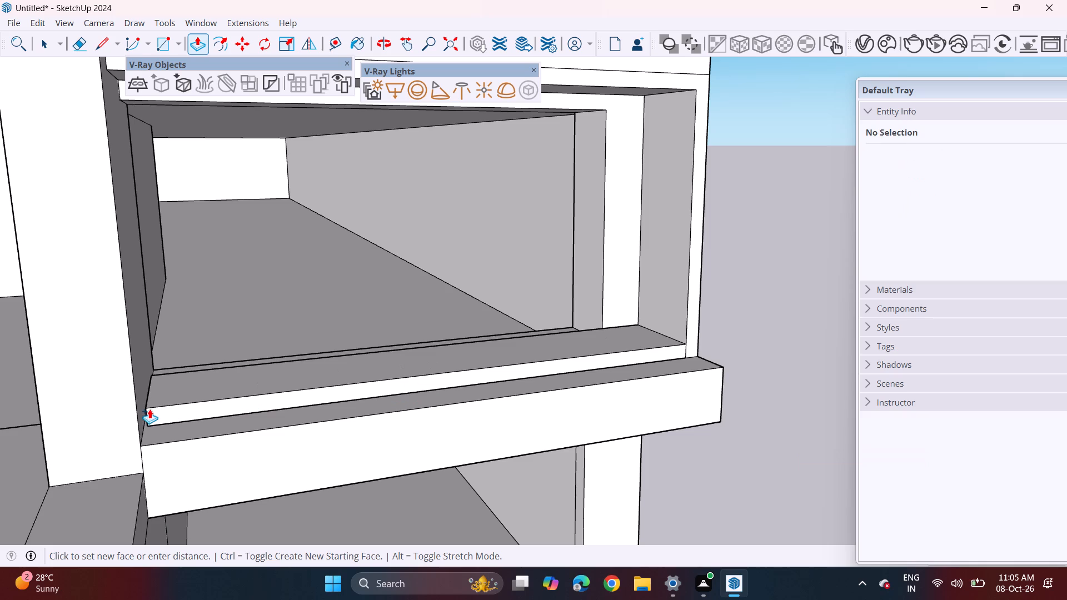
click(141, 414)
Examine the whole front facade from several angles, checking the middle-floor frame, sill and ledge.
middle_drag(469, 406, 390, 316)
scroll(376, 317, down, 3)
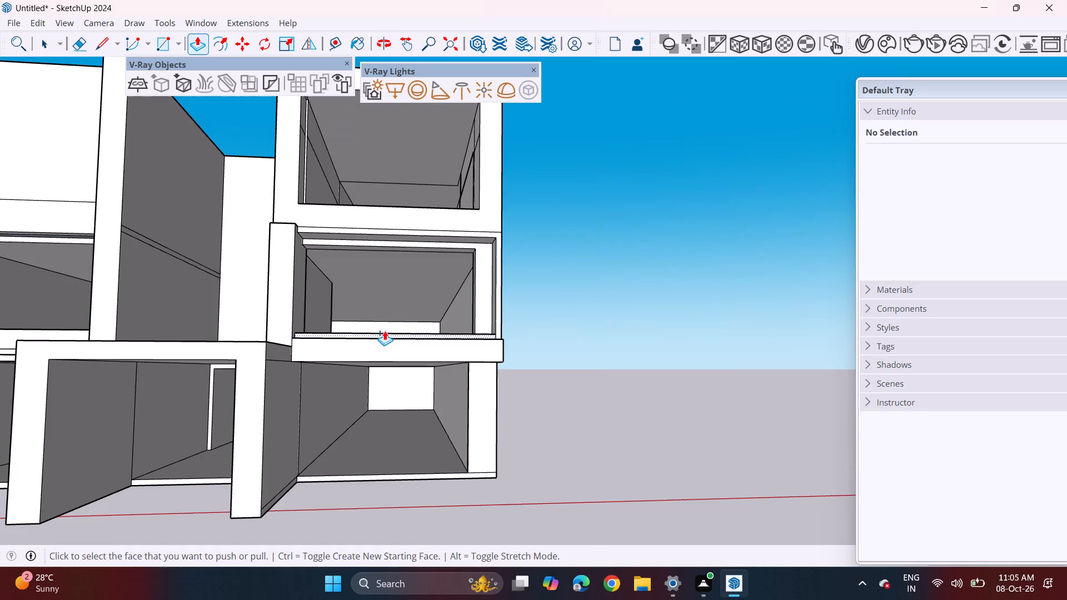
middle_drag(387, 318, 388, 345)
middle_drag(368, 337, 437, 341)
middle_drag(472, 310, 465, 310)
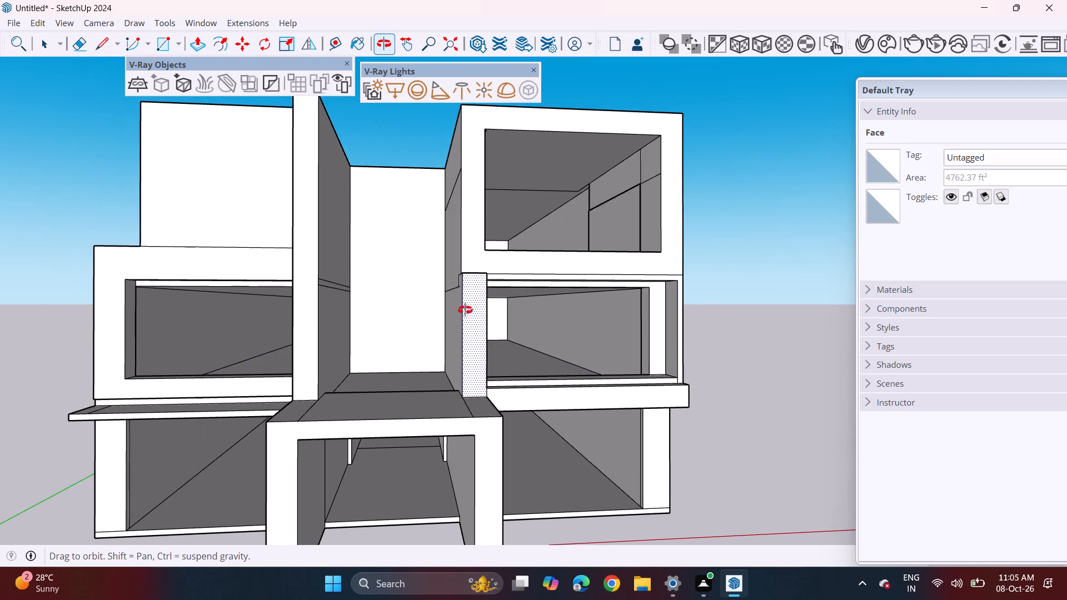
middle_drag(465, 310, 422, 299)
middle_drag(656, 284, 577, 264)
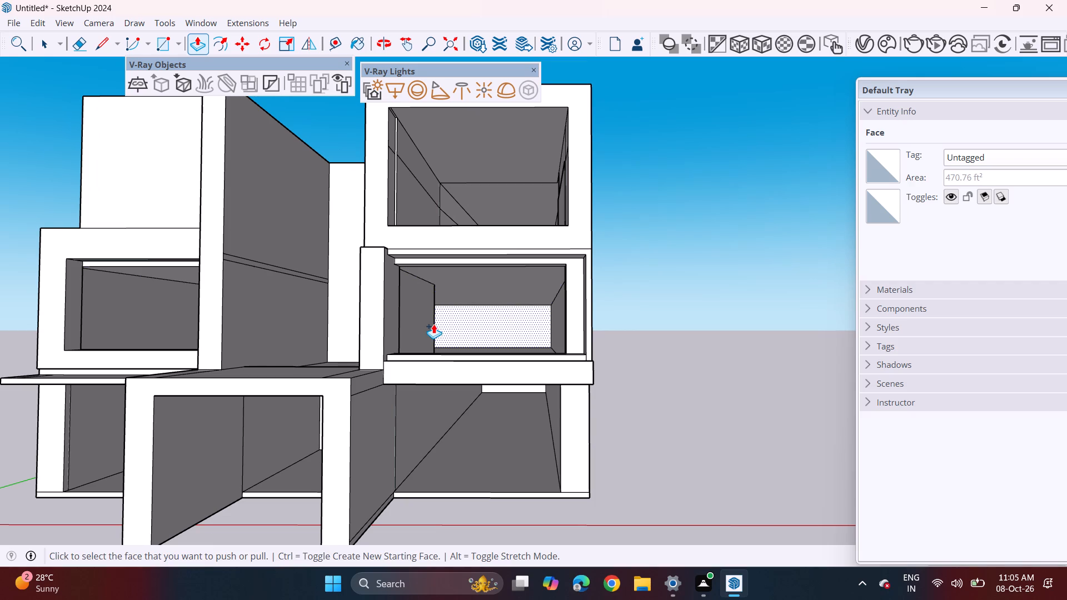
Draw a line across the middle-floor room's floor behind the framed opening, from one side wall's base to the other.
middle_drag(426, 321, 436, 366)
scroll(440, 363, up, 2)
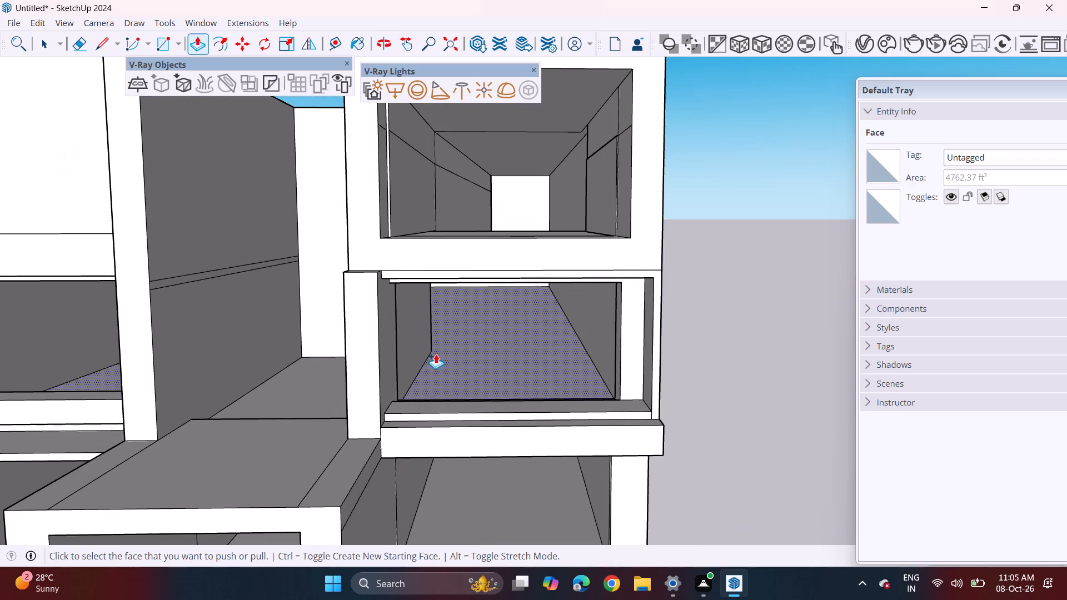
middle_drag(436, 353, 435, 334)
scroll(436, 352, up, 1)
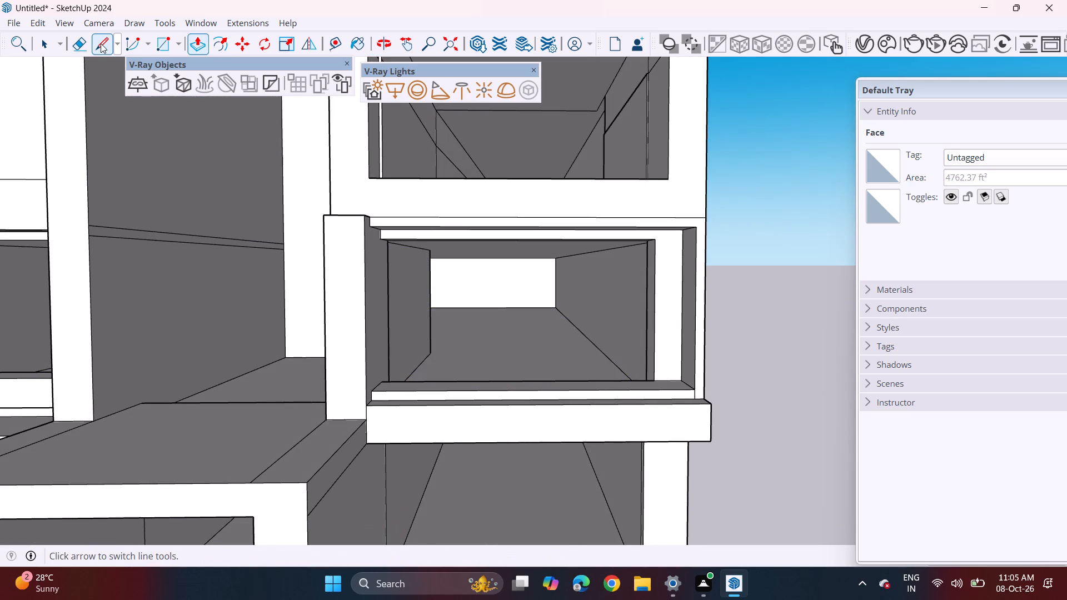
click(101, 43)
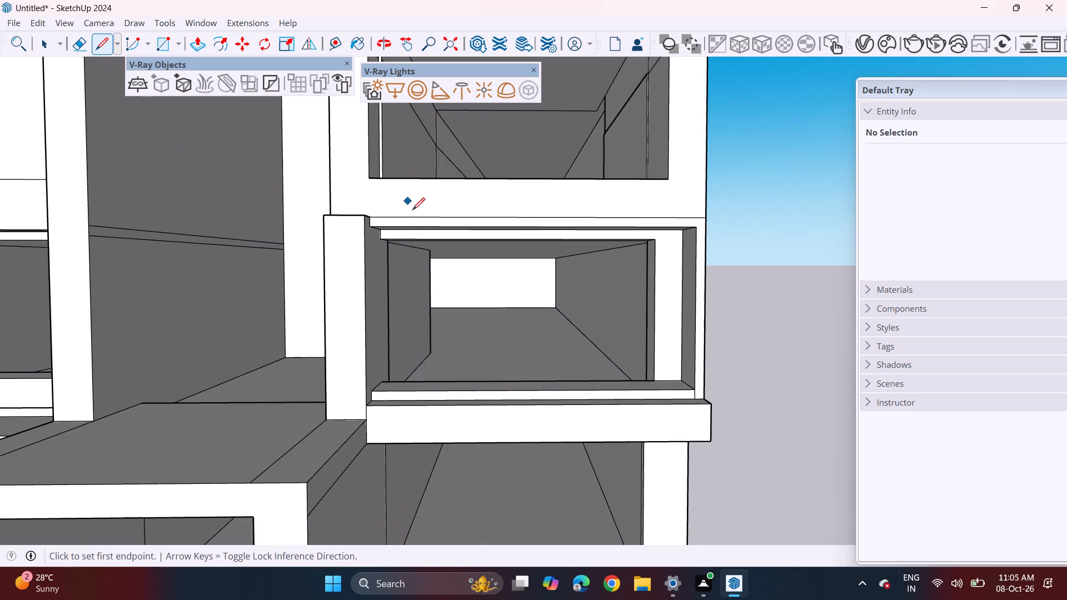
middle_drag(431, 348, 432, 388)
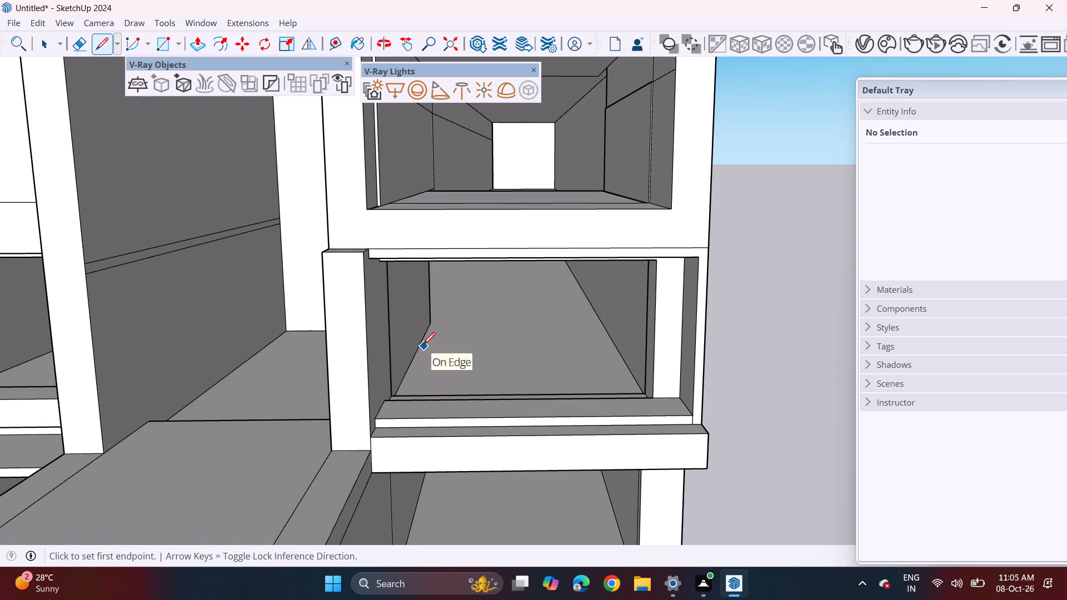
click(421, 342)
click(610, 338)
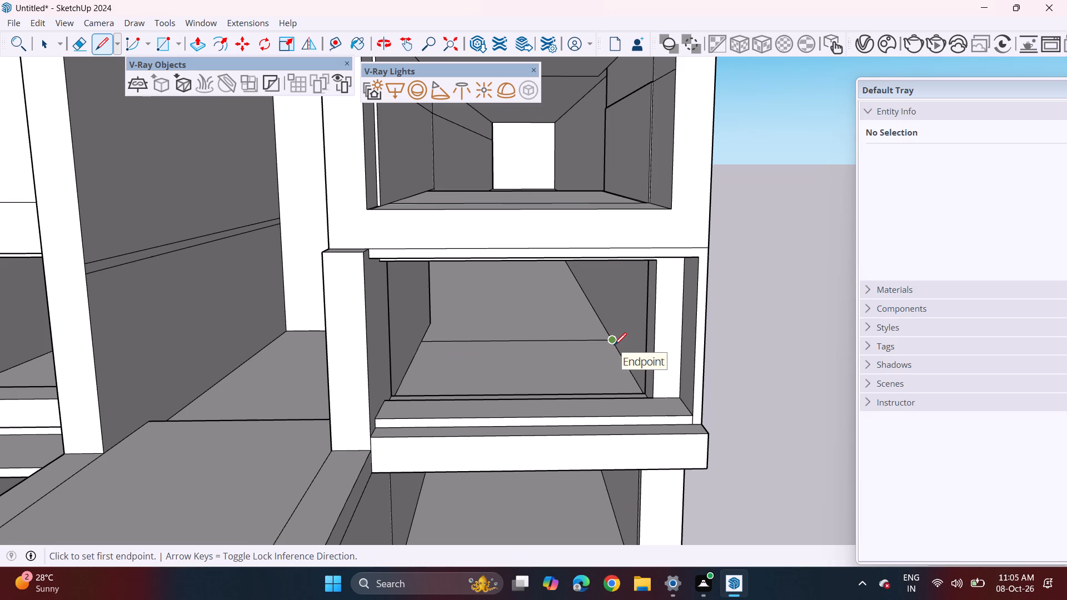
Draw a second line across the middle-floor room's floor, parallel to the first and slightly nearer the opening, forming a narrow strip.
click(615, 346)
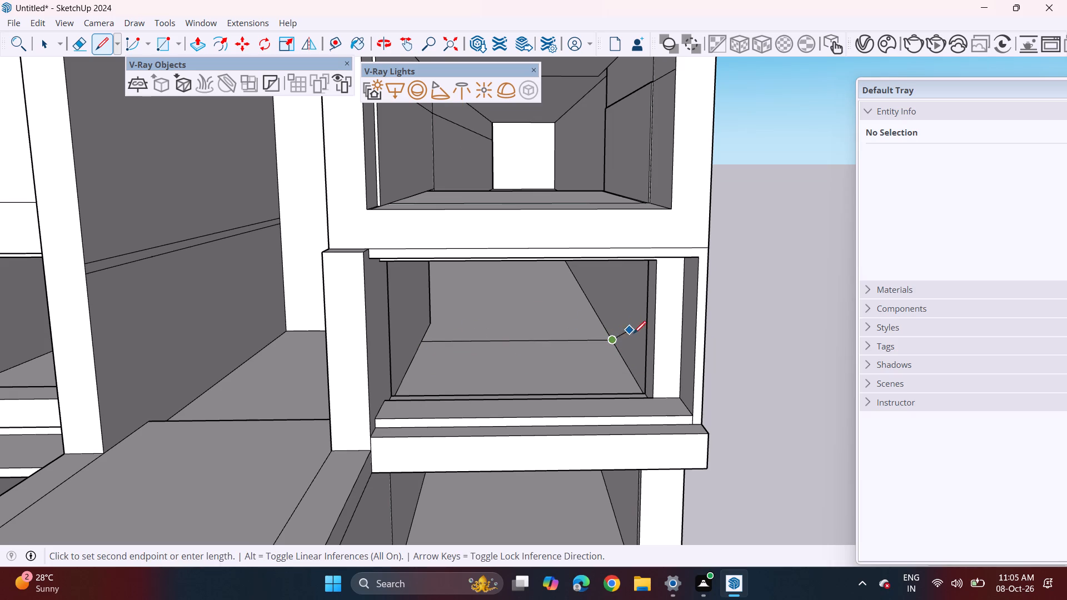
scroll(616, 341, up, 4)
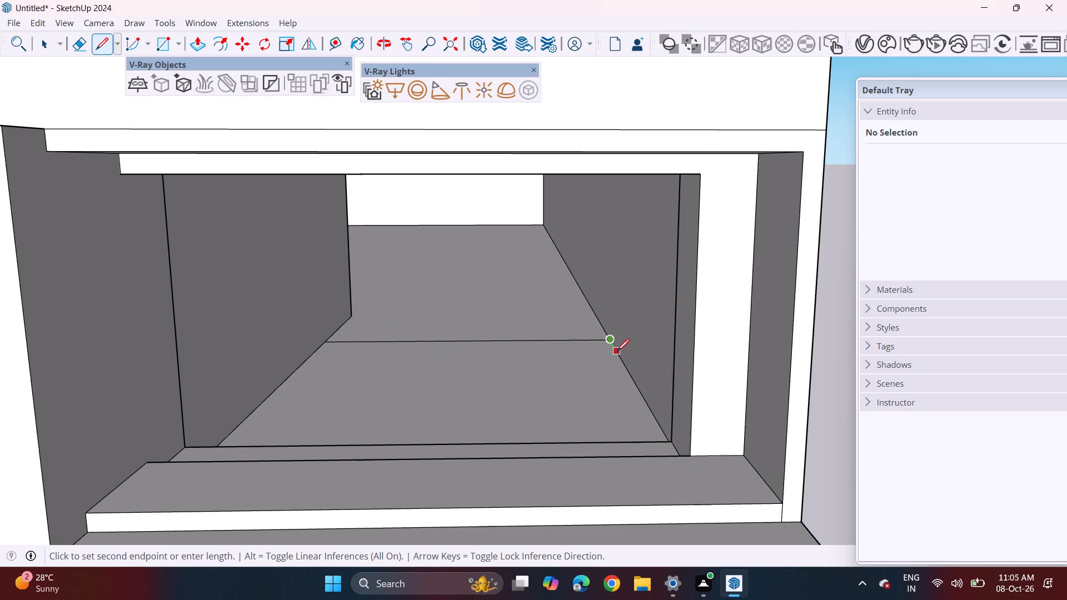
click(616, 349)
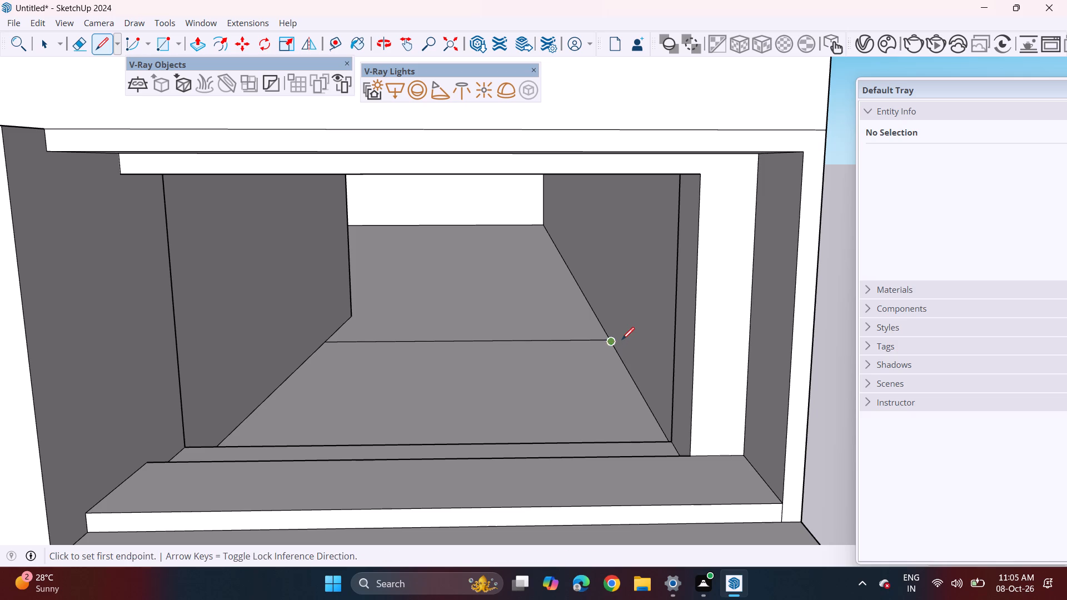
click(620, 339)
click(619, 349)
click(621, 355)
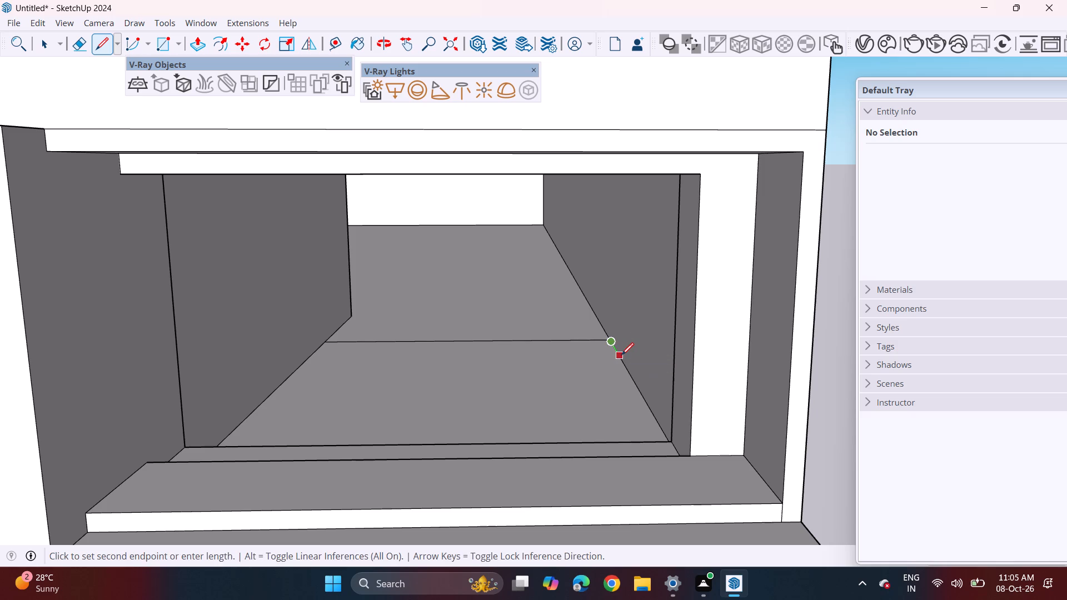
click(322, 340)
click(314, 349)
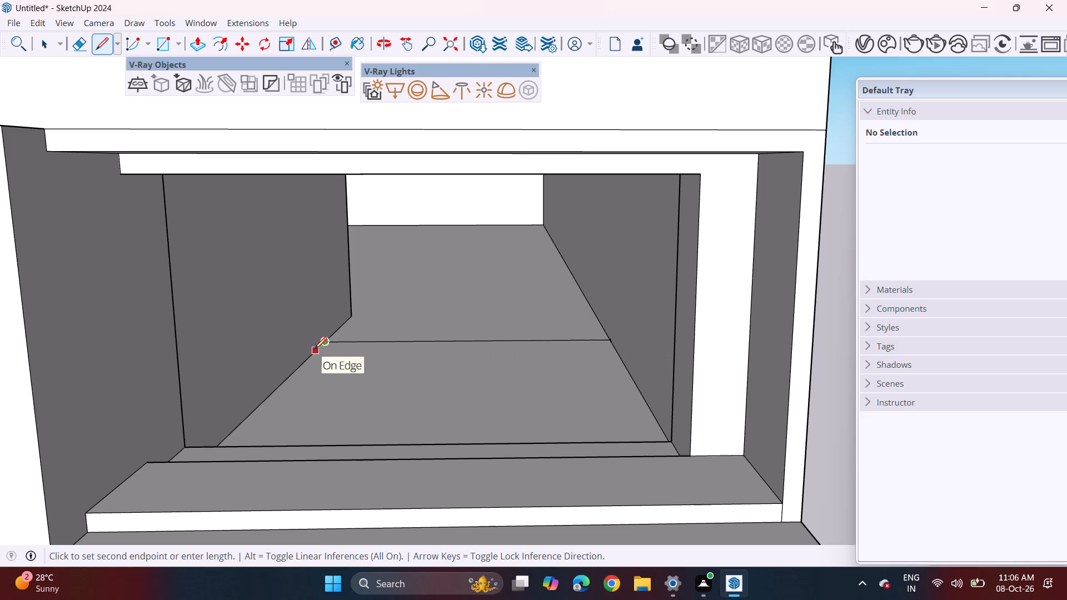
click(612, 352)
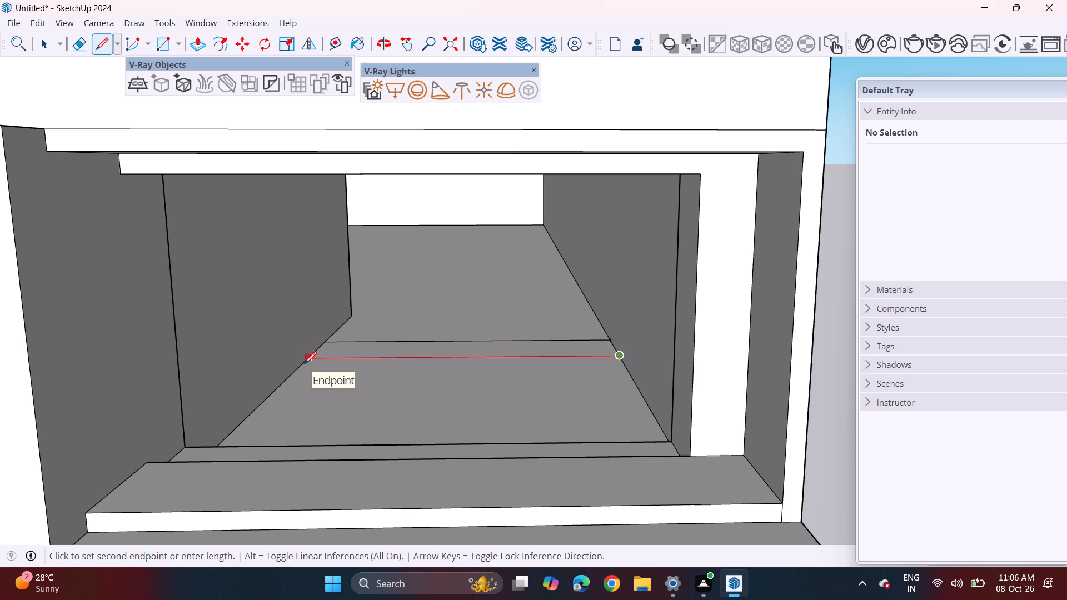
click(304, 364)
Push/Pull the narrow floor strip up to the ceiling to form a partition wall across the middle-floor room.
middle_drag(604, 335, 592, 335)
scroll(604, 335, up, 1)
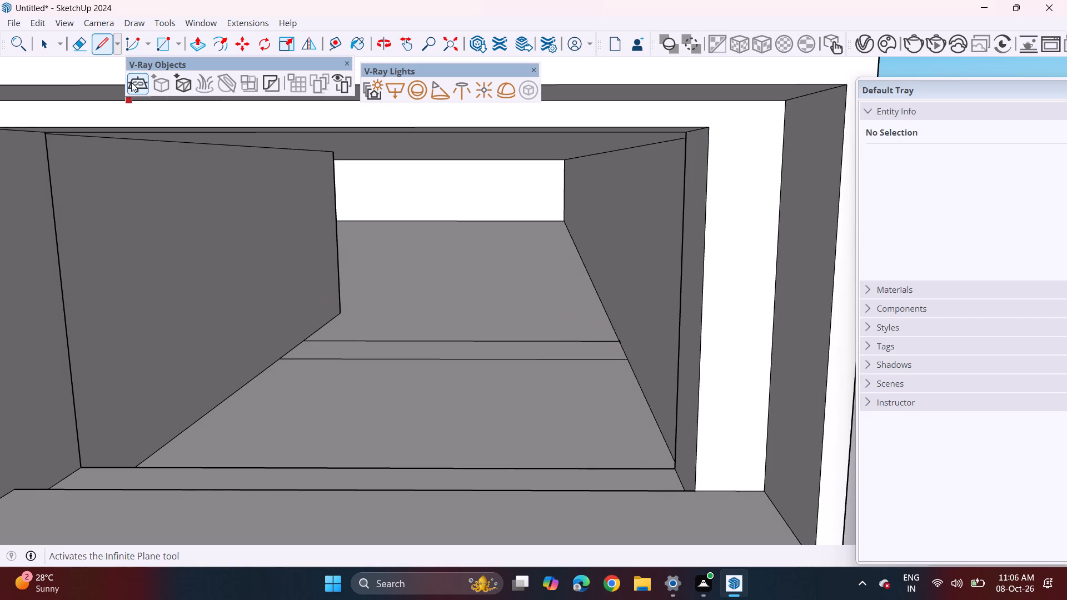
click(203, 40)
click(393, 352)
scroll(455, 239, down, 2)
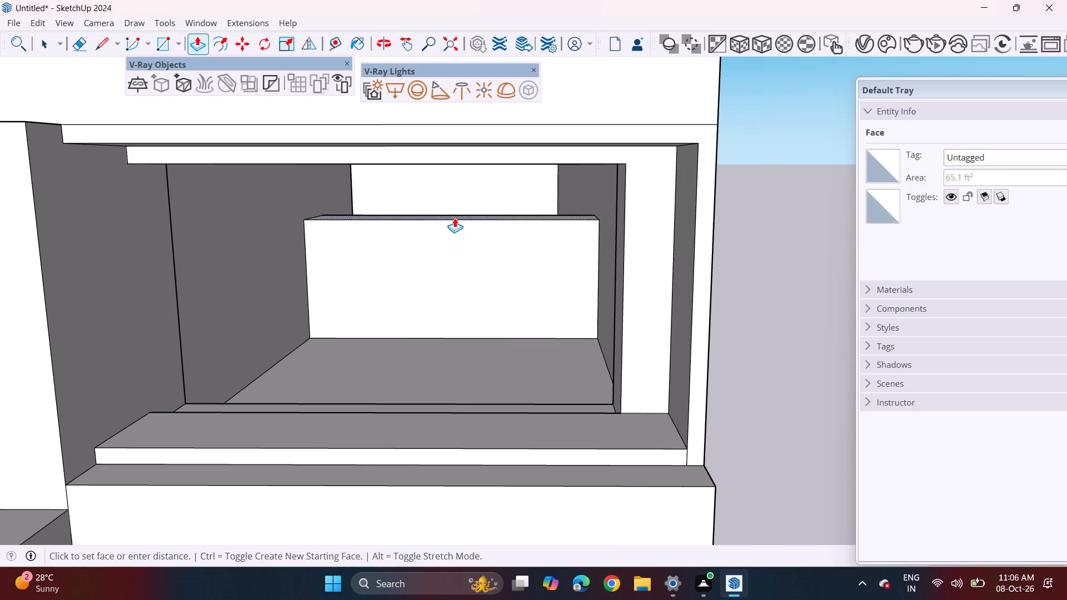
middle_drag(455, 217, 465, 179)
click(462, 181)
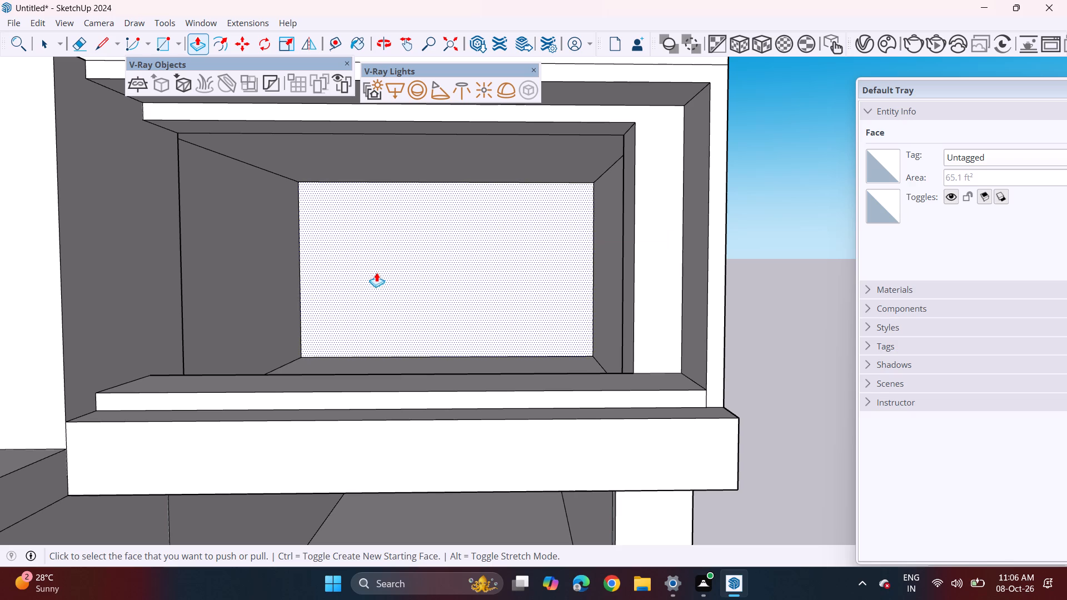
Draw a full-height rectangle on the new partition wall, leaving only a narrow strip beside the outer side wall.
scroll(373, 278, down, 3)
middle_drag(377, 279, 407, 294)
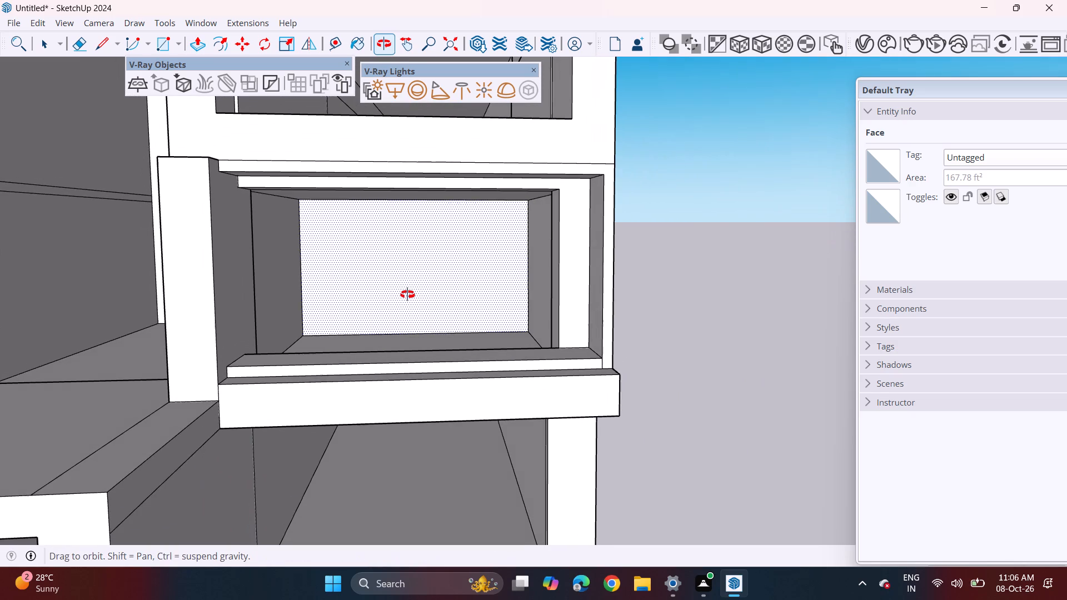
middle_drag(407, 294, 406, 296)
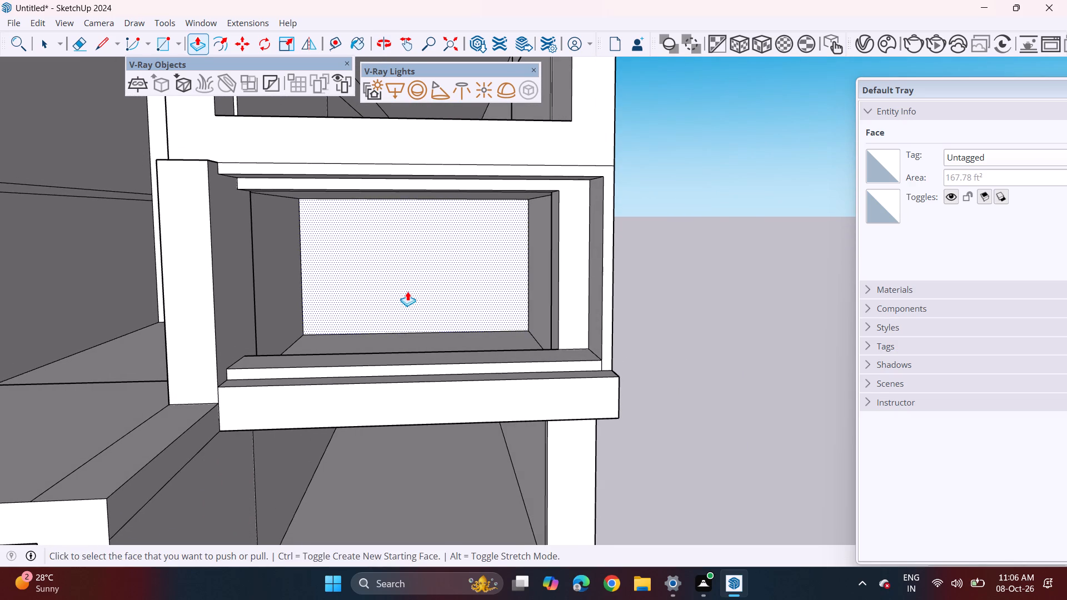
click(163, 49)
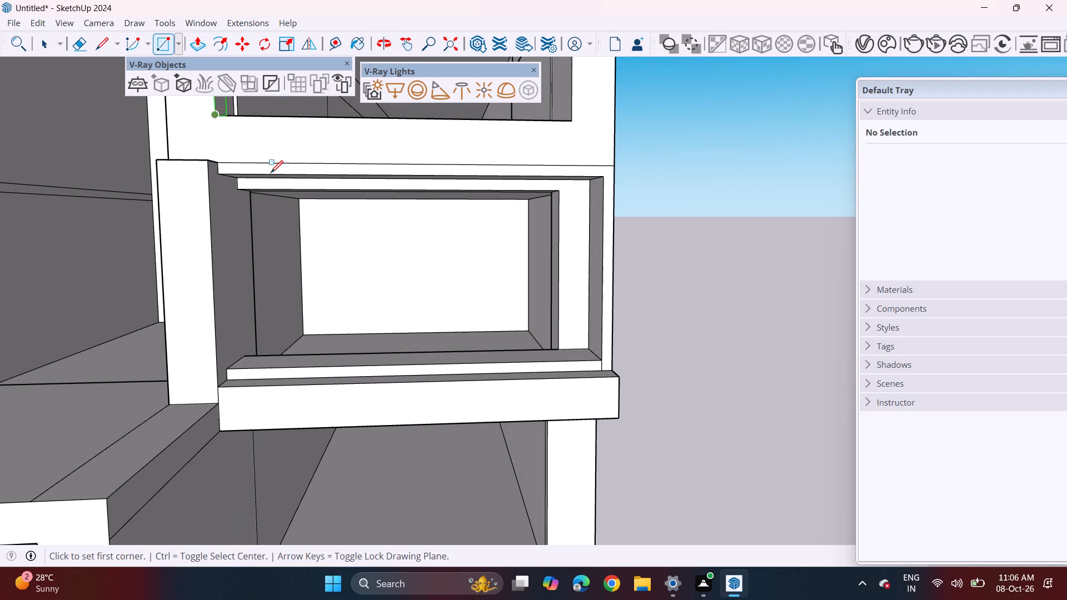
click(297, 204)
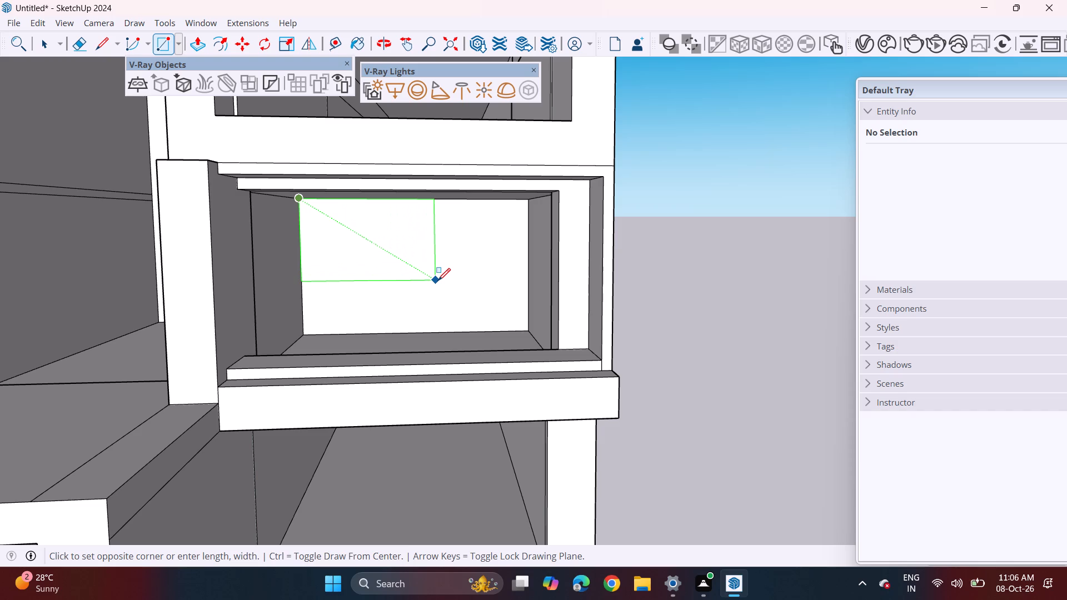
click(511, 329)
Push/Pull the rectangle through the partition wall's thickness to cut a full-height opening into the rear space.
click(201, 48)
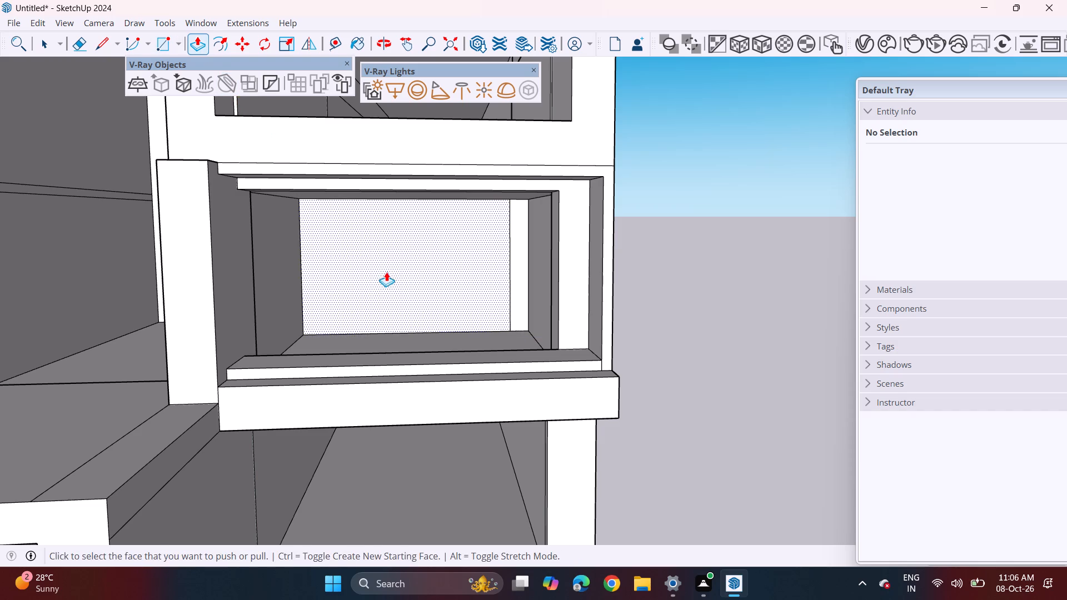
click(386, 281)
click(388, 266)
middle_drag(501, 324, 486, 291)
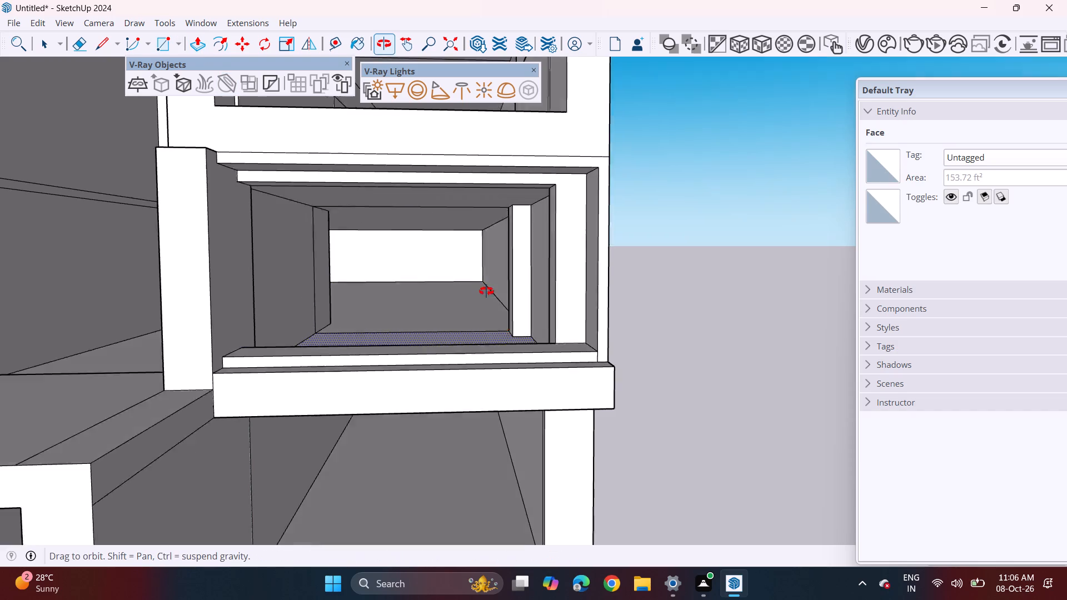
middle_drag(486, 291, 483, 301)
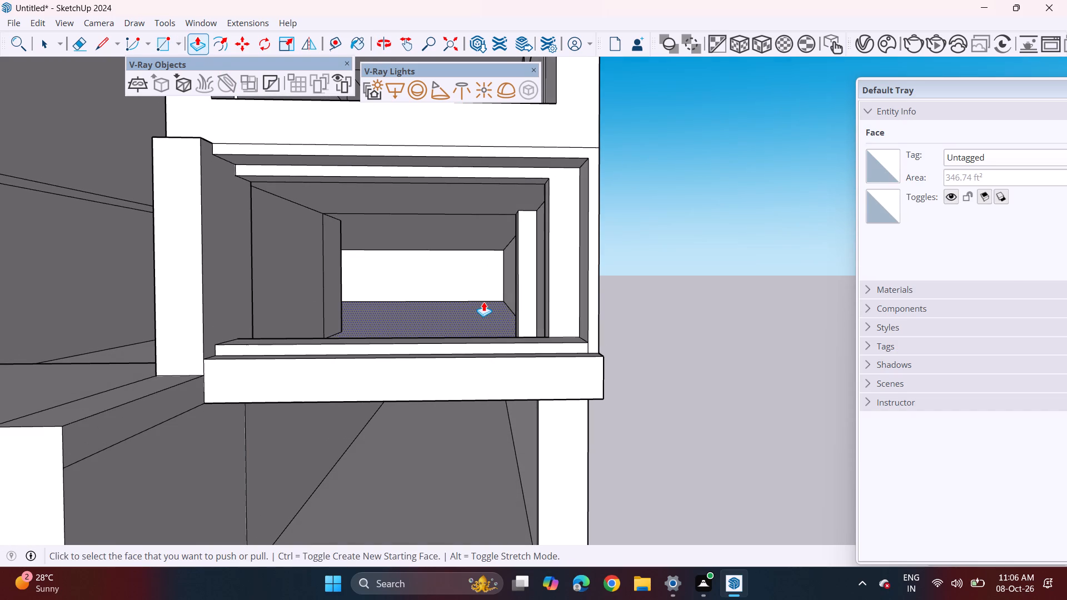
Examine the whole front facade from several angles, checking the middle-floor room behind the framed opening.
scroll(481, 298, down, 4)
middle_drag(406, 321, 482, 356)
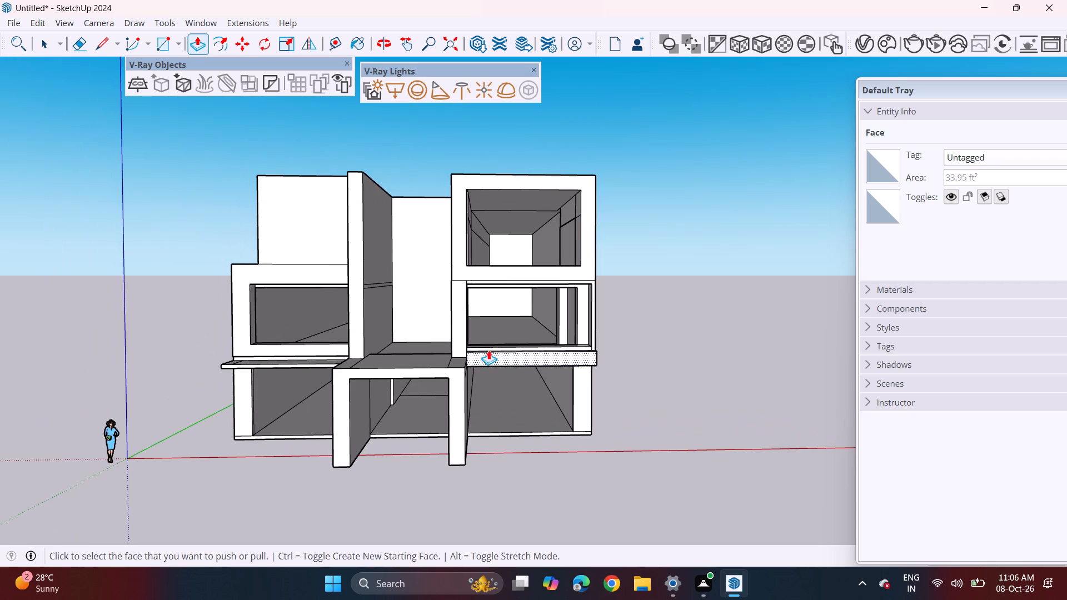
middle_drag(514, 319, 505, 360)
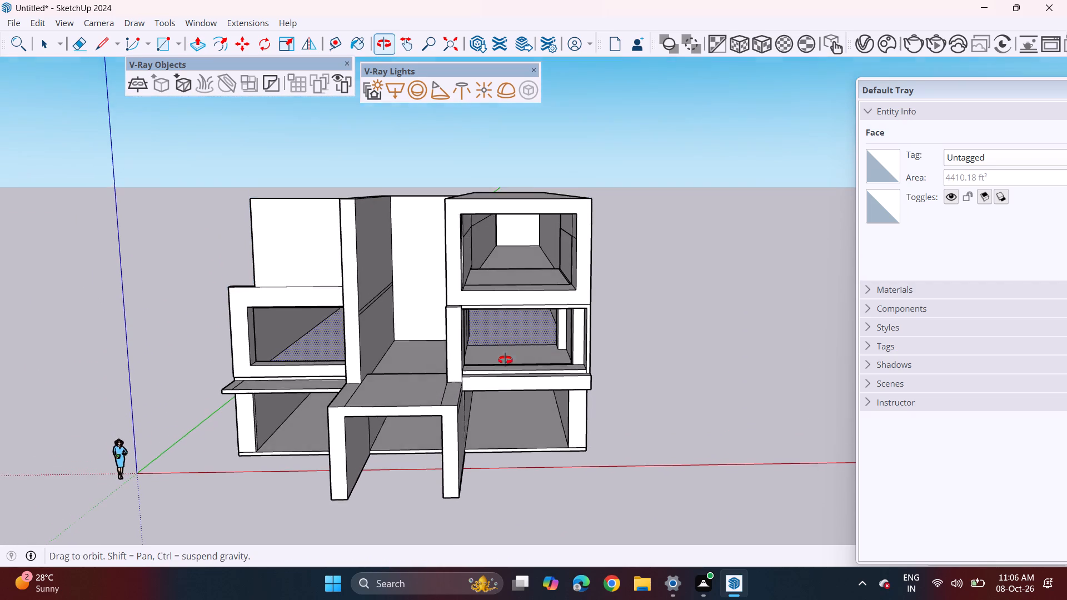
middle_drag(505, 360, 498, 327)
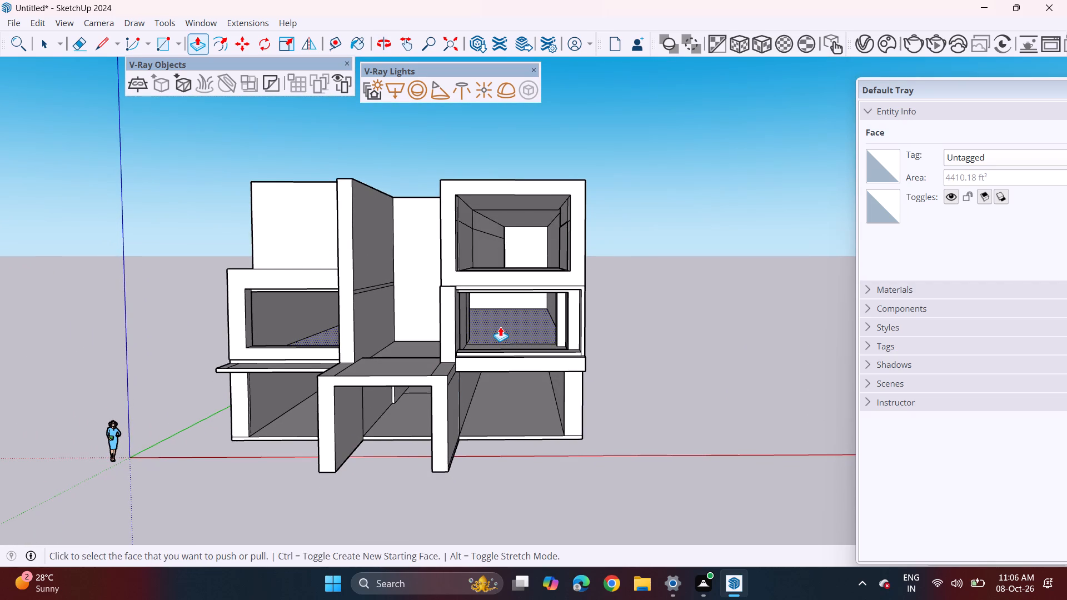
middle_drag(505, 322, 534, 308)
middle_click(534, 308)
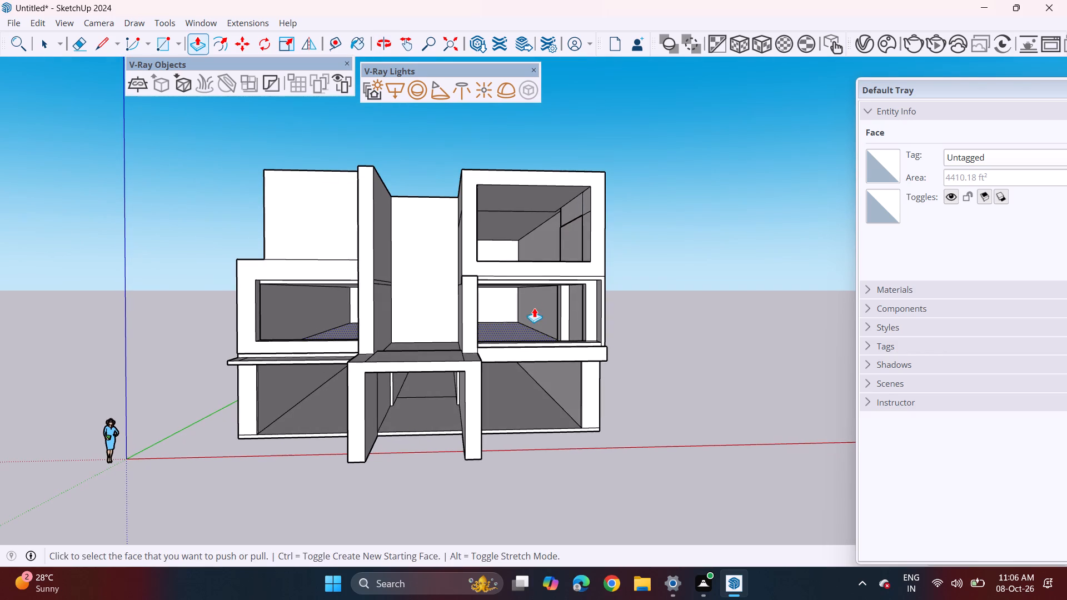
shift+middle_drag(502, 338, 526, 341)
middle_drag(527, 341, 496, 332)
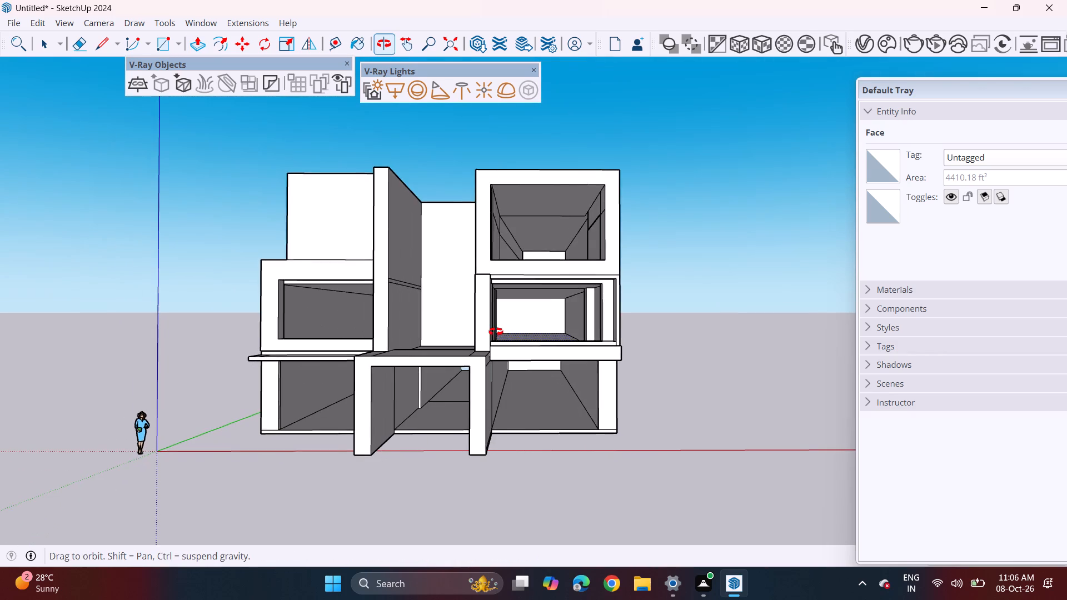
middle_drag(496, 332, 524, 334)
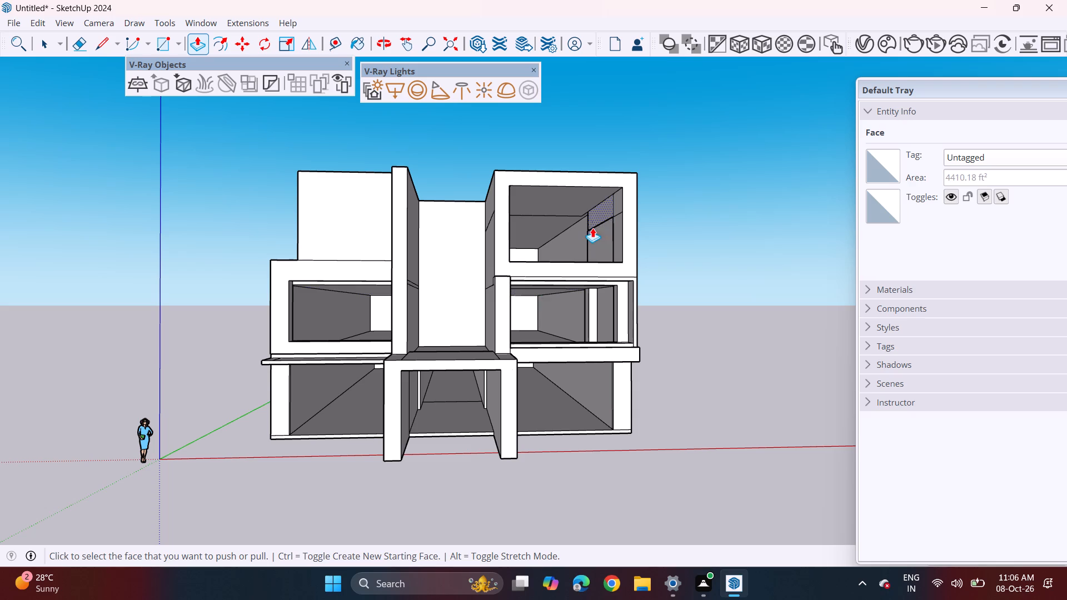
Push/Pull the roof face of the top-floor framed volume slightly upward to thicken its top.
middle_drag(592, 228, 531, 333)
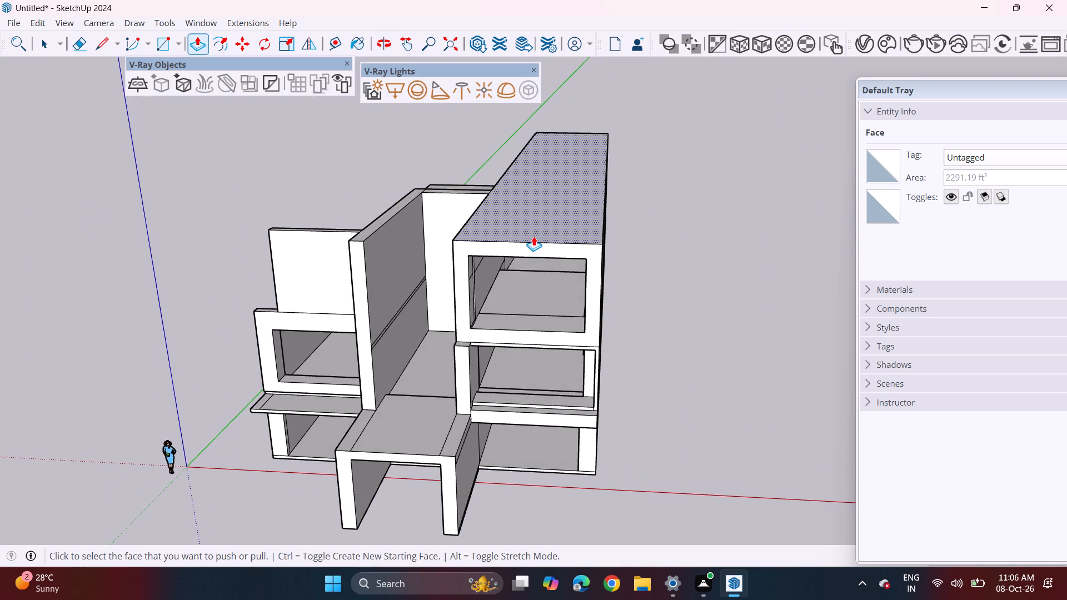
click(535, 232)
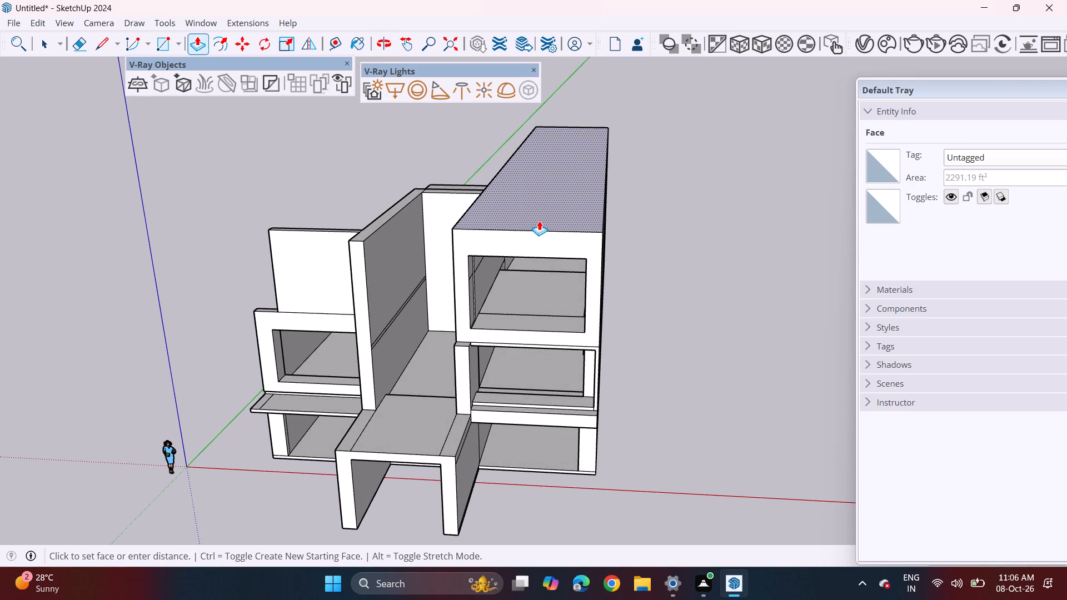
click(539, 221)
Push/Pull the lower and upper inner side faces of the top-floor opening inward equally, thickening the frame's side nearest the fin.
middle_drag(500, 267, 510, 234)
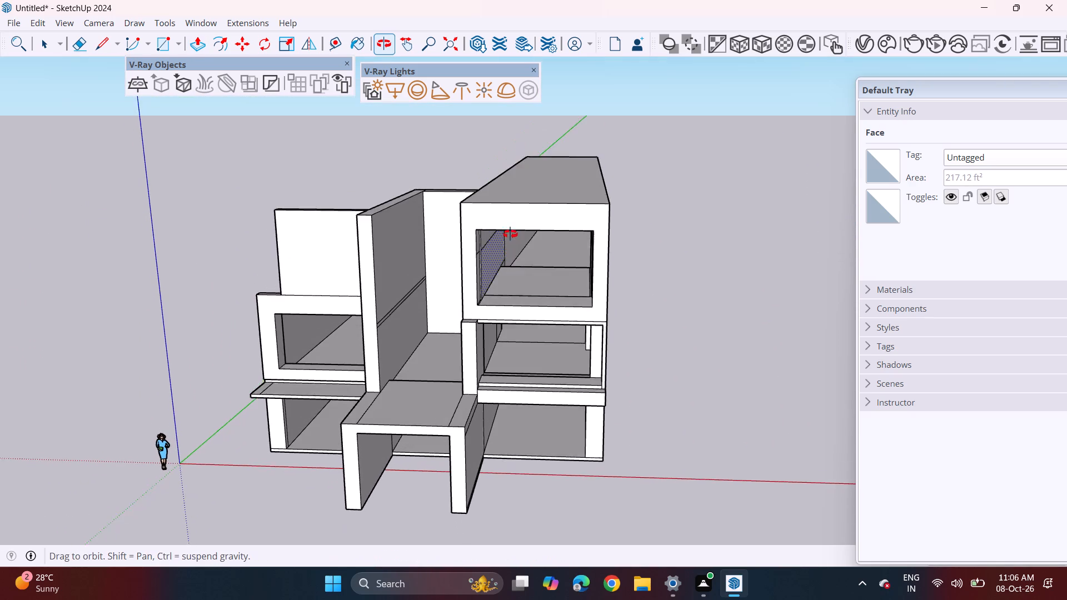
middle_drag(510, 234, 528, 199)
middle_click(515, 209)
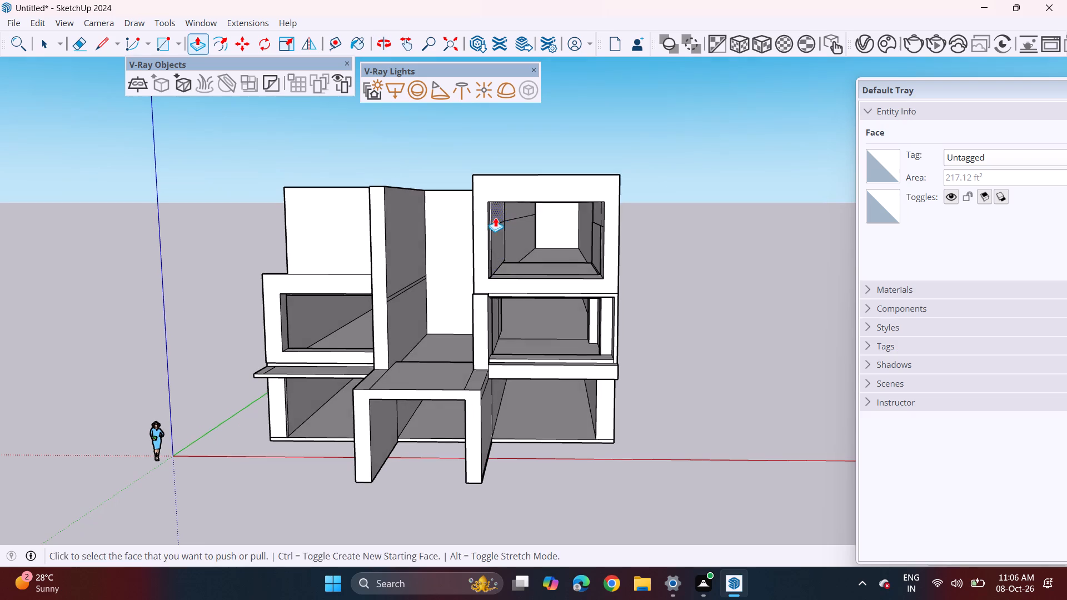
scroll(491, 244, up, 4)
middle_drag(451, 262, 371, 243)
click(413, 241)
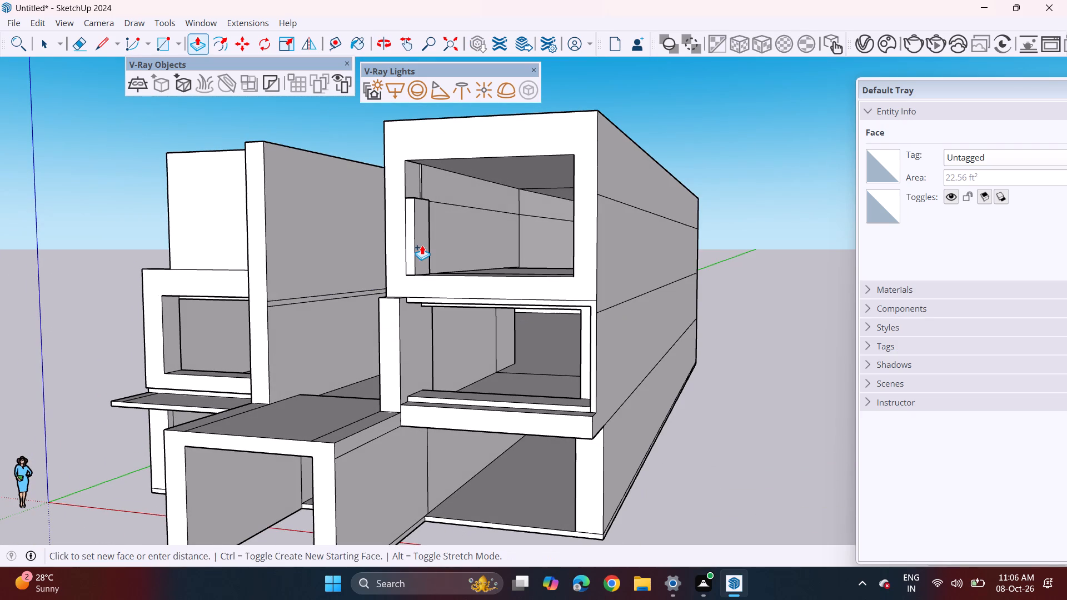
click(423, 245)
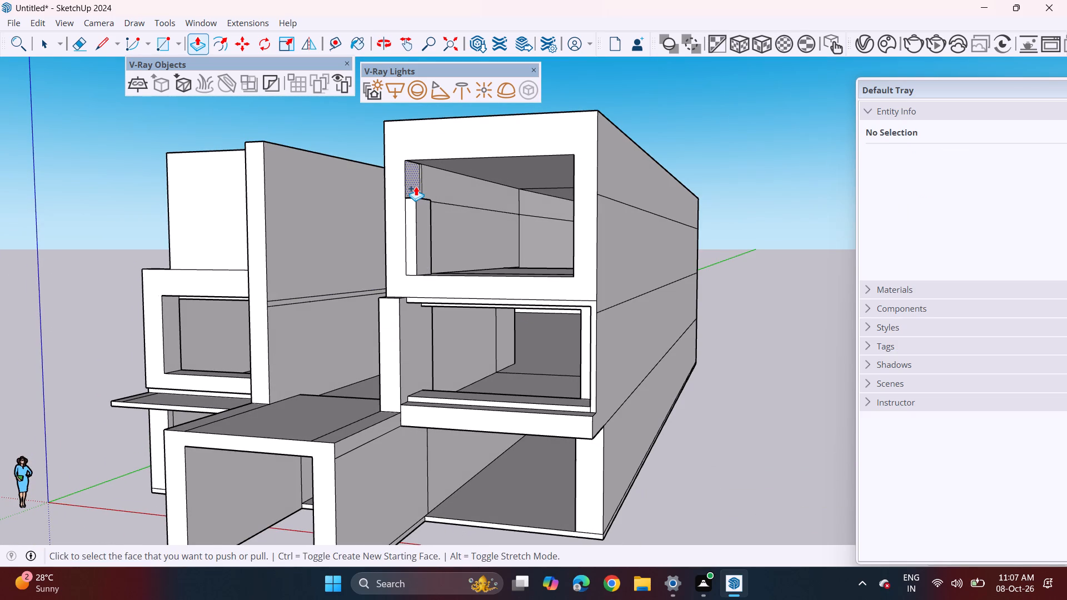
double_click(416, 186)
Erase the leftover vertical and horizontal seam lines on the front of the top-floor frame's thickened side.
middle_drag(406, 227, 441, 250)
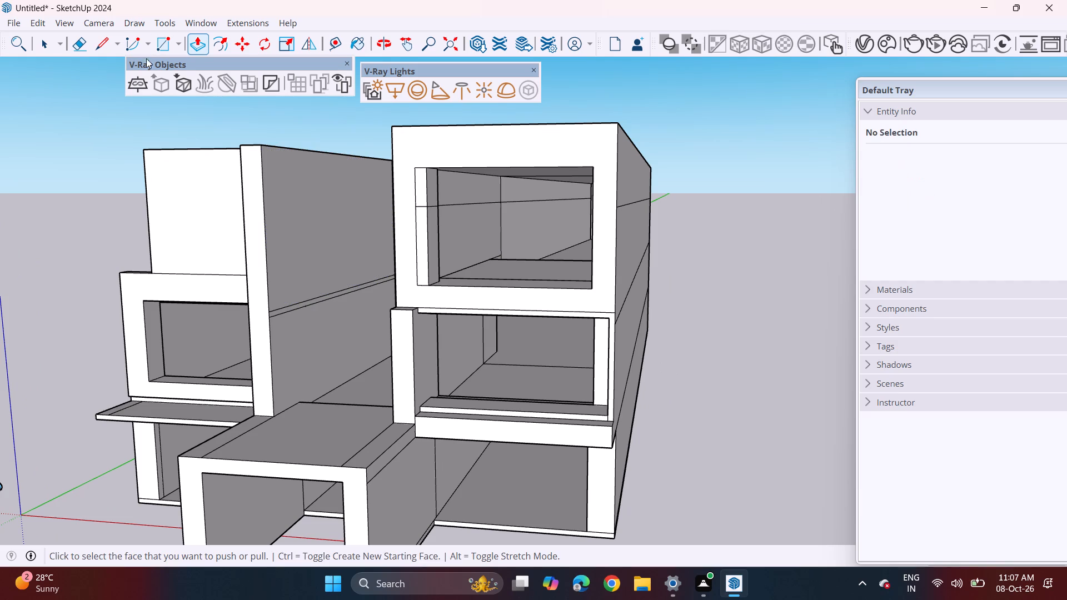
click(76, 49)
scroll(463, 246, up, 3)
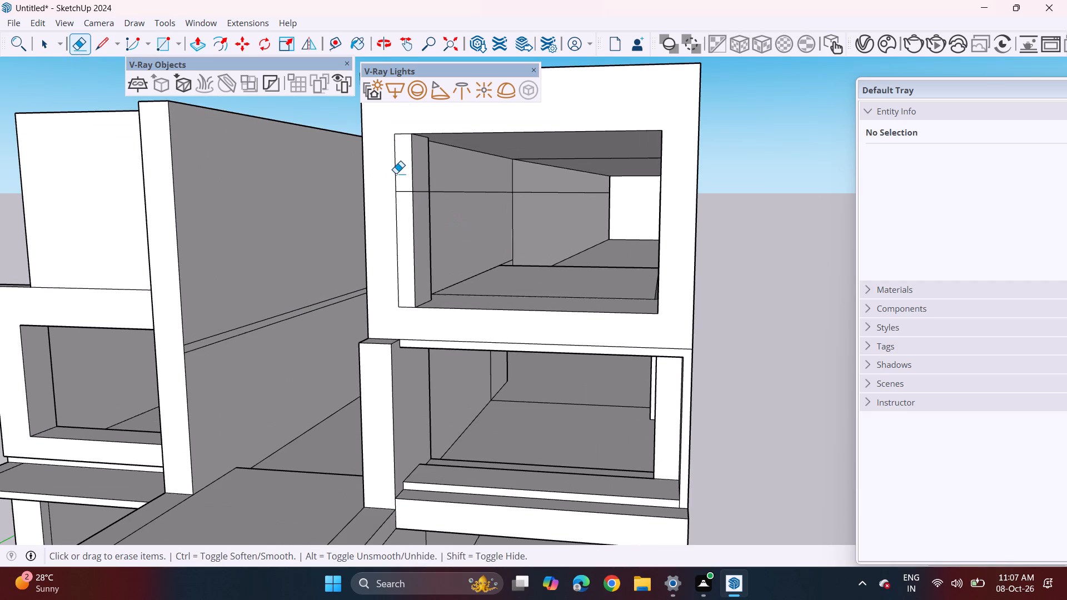
click(396, 173)
click(396, 216)
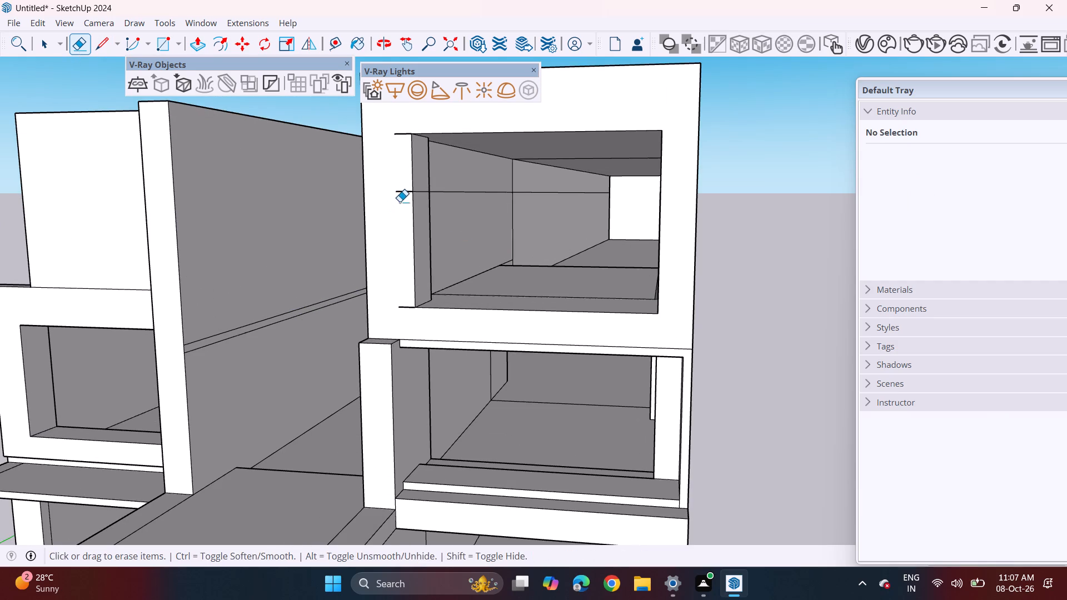
click(402, 190)
click(403, 135)
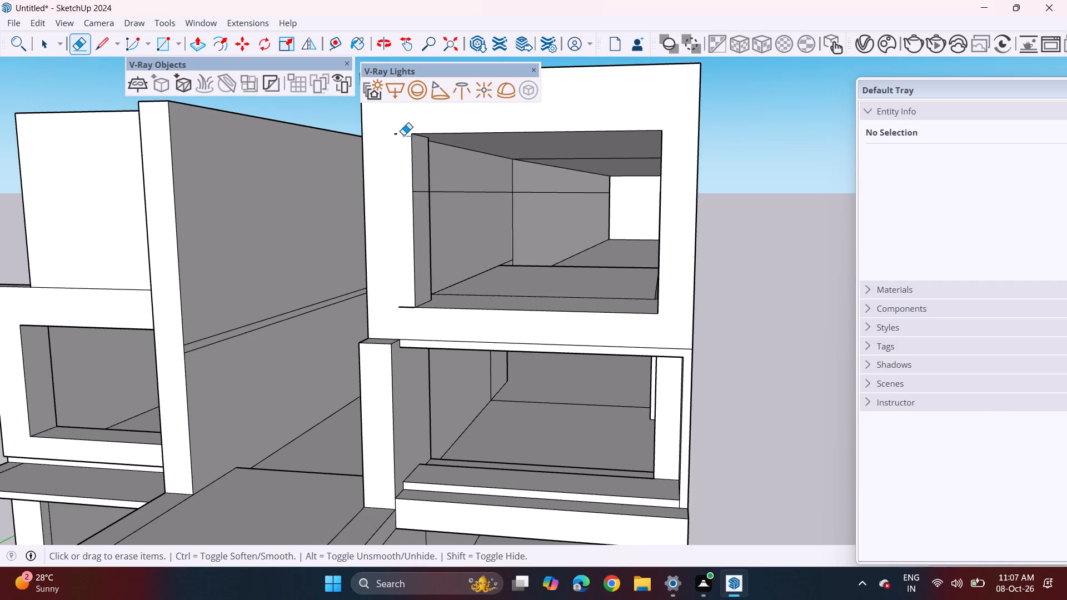
click(395, 134)
drag(405, 298, 405, 307)
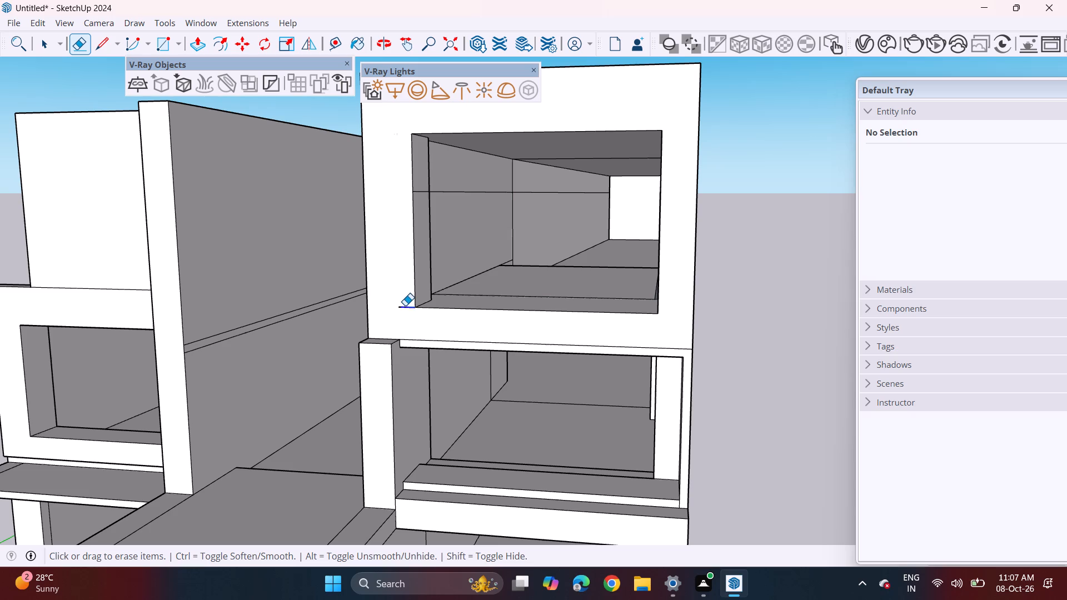
click(398, 305)
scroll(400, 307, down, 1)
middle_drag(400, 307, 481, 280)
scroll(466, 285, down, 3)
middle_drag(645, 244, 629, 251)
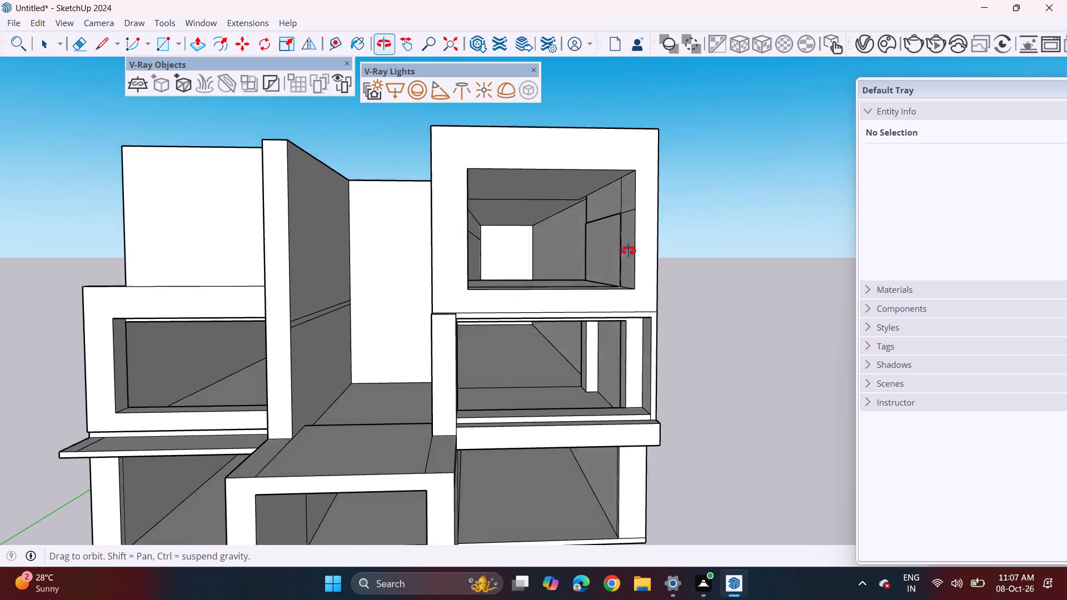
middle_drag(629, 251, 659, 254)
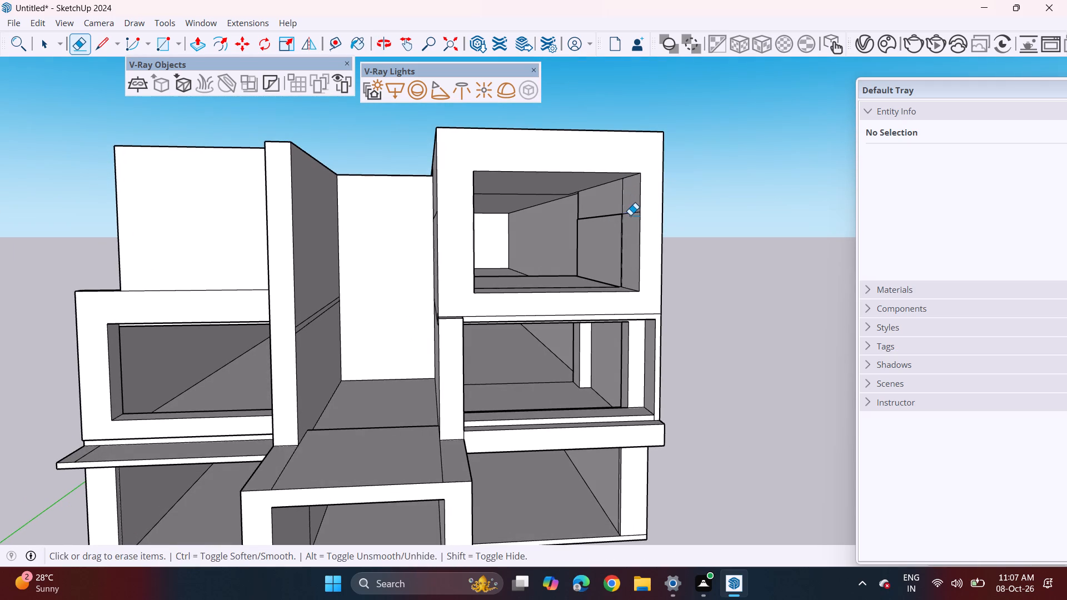
Push/Pull the top-floor opening's inner side face farthest from the fin slightly inward to thicken the frame's outer side.
double_click(630, 215)
click(192, 40)
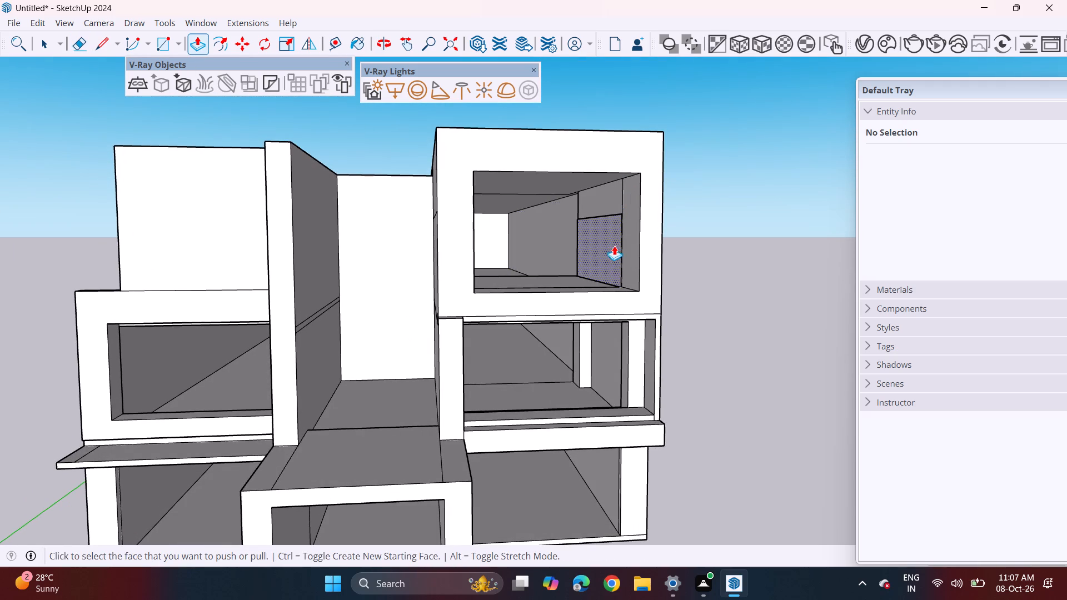
click(627, 263)
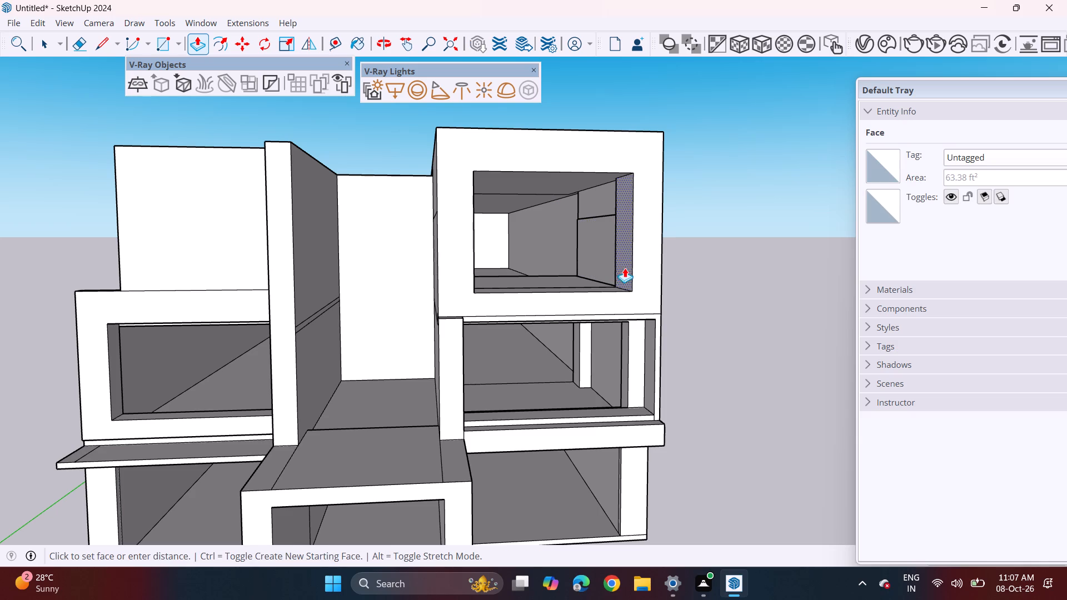
click(625, 267)
Examine the whole front facade from several angles, comparing the frames, fin and wall heights.
middle_drag(669, 284, 605, 282)
scroll(606, 281, down, 3)
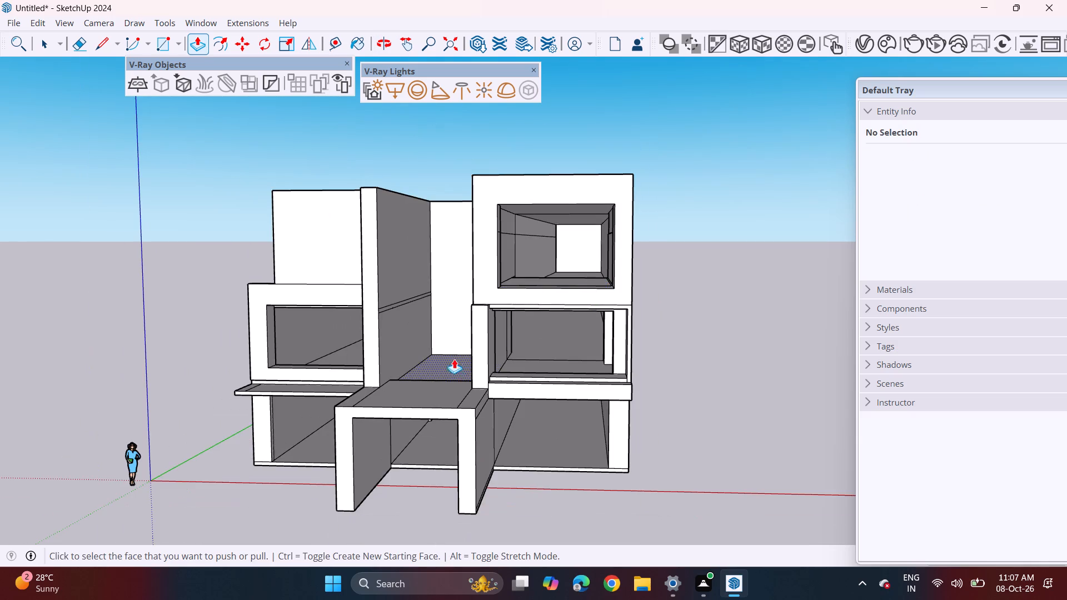
middle_drag(460, 363, 570, 389)
shift+middle_drag(570, 389, 457, 385)
middle_drag(458, 377, 480, 362)
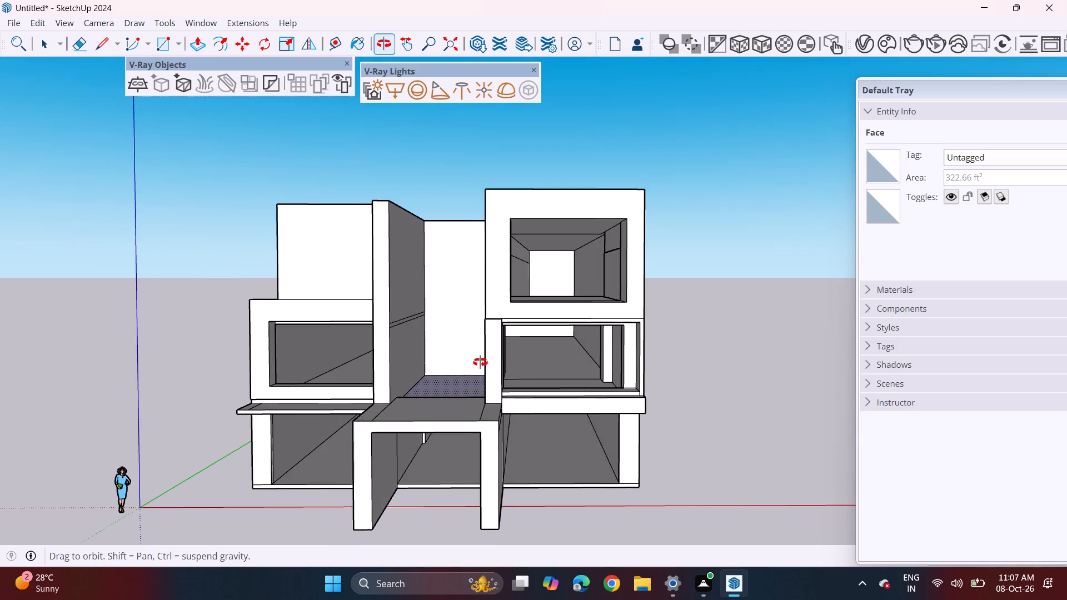
middle_drag(480, 362, 484, 345)
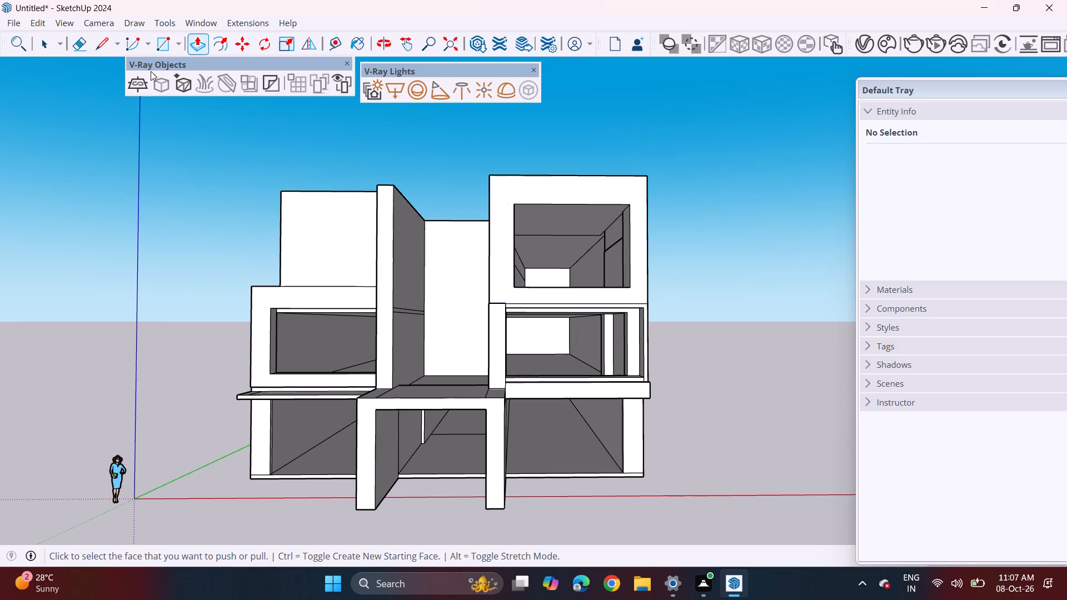
middle_drag(381, 220, 407, 276)
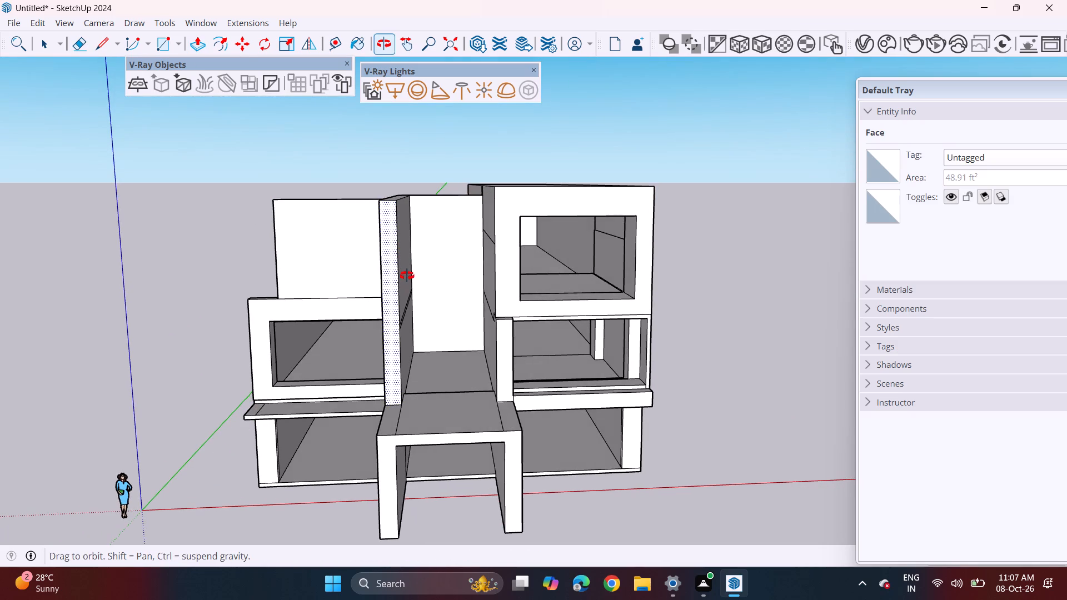
middle_drag(407, 276, 405, 296)
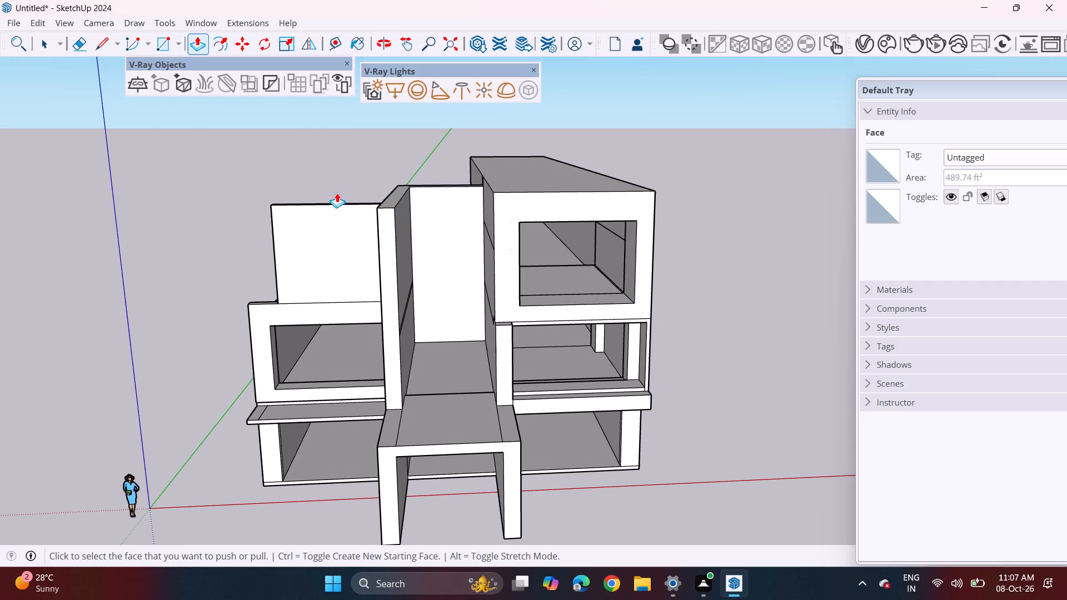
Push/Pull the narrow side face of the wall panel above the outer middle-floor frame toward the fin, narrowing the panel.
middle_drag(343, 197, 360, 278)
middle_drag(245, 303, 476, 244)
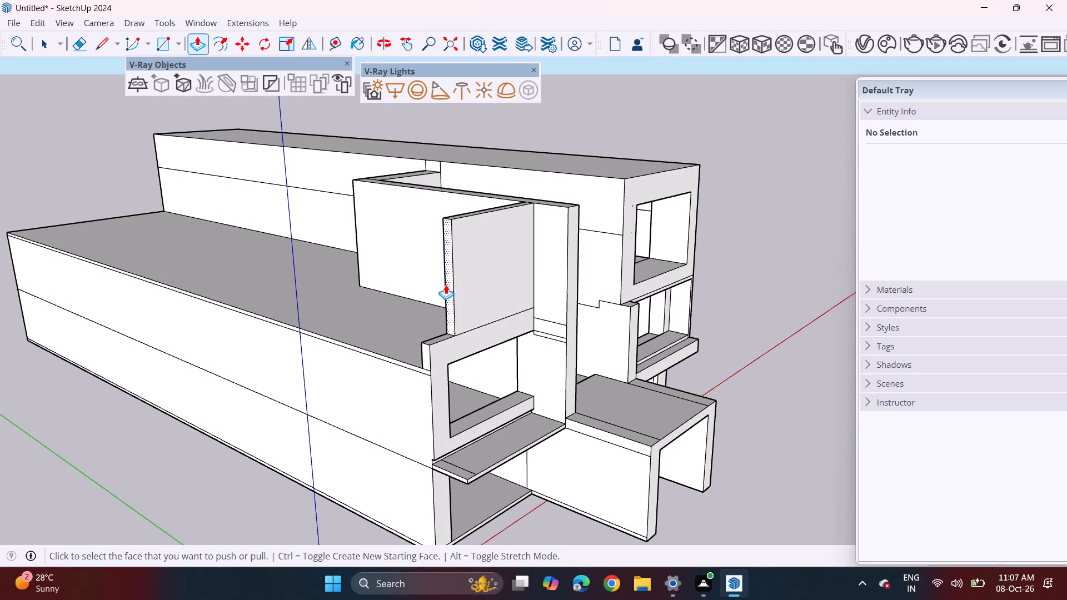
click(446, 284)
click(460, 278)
Push/Pull the top of the wall panel beside the fin down flush with the middle-floor frame's top, removing the panel.
middle_drag(610, 319, 381, 250)
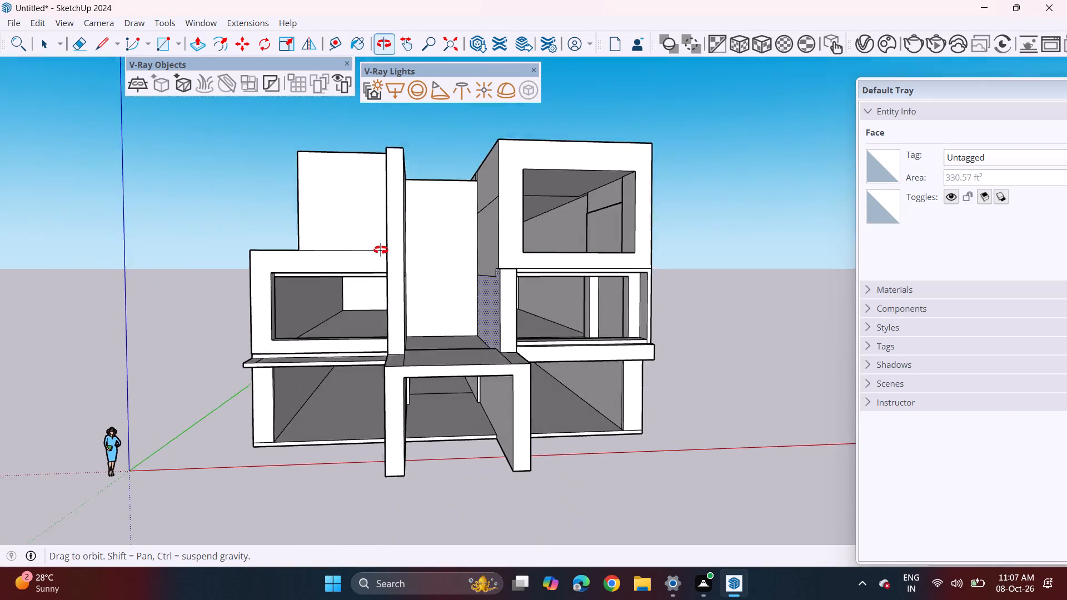
middle_drag(381, 250, 365, 257)
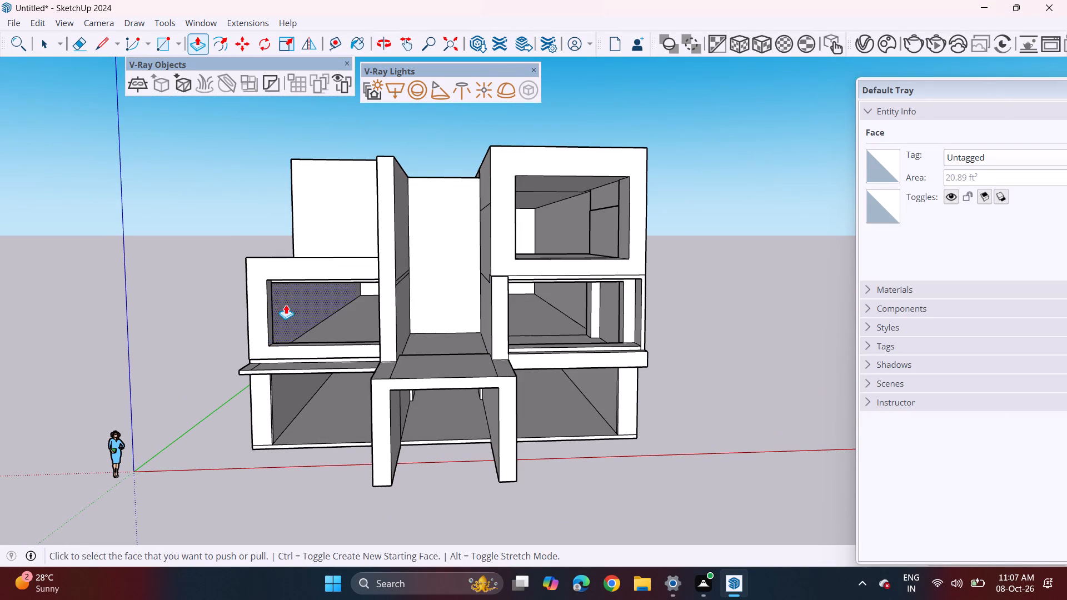
scroll(281, 271, up, 2)
middle_drag(281, 269, 410, 370)
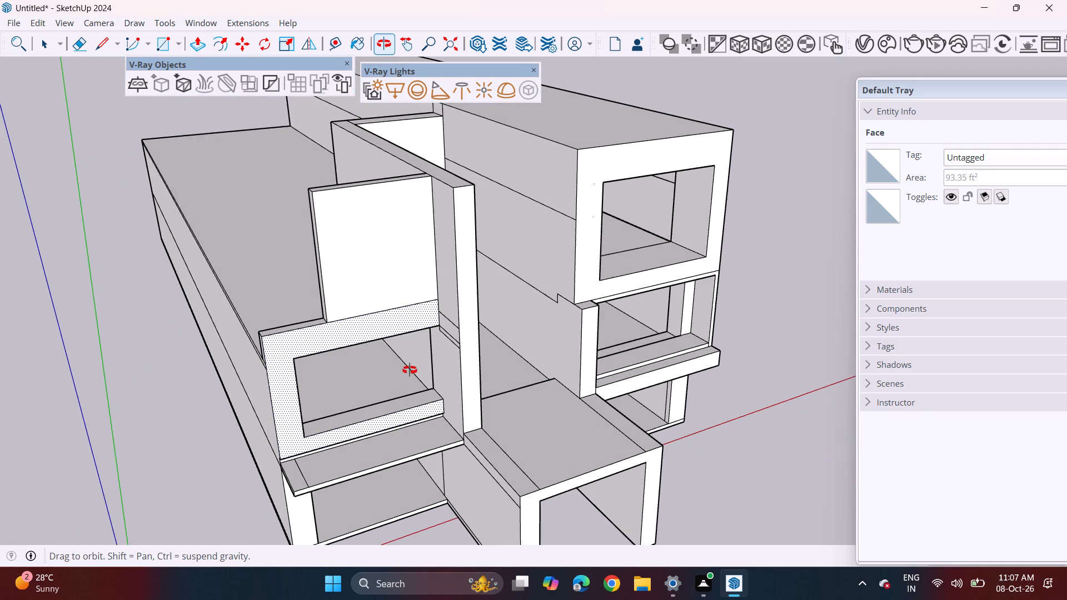
middle_drag(410, 370, 408, 363)
click(372, 181)
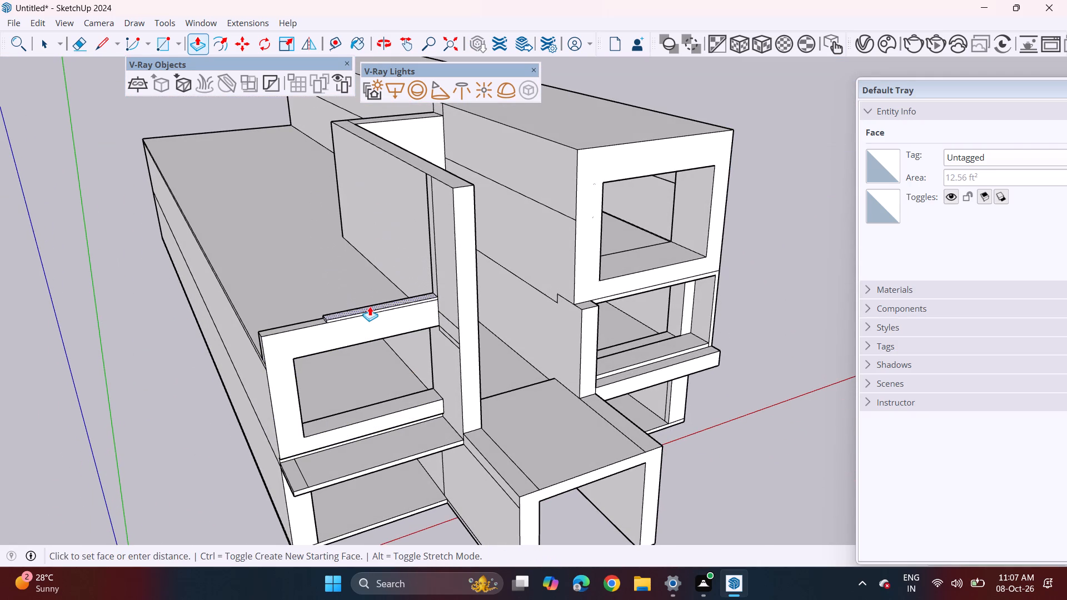
click(371, 309)
Erase the short leftover seam line across the top of the outer middle-floor frame.
middle_drag(336, 298, 368, 403)
scroll(346, 403, up, 5)
click(83, 47)
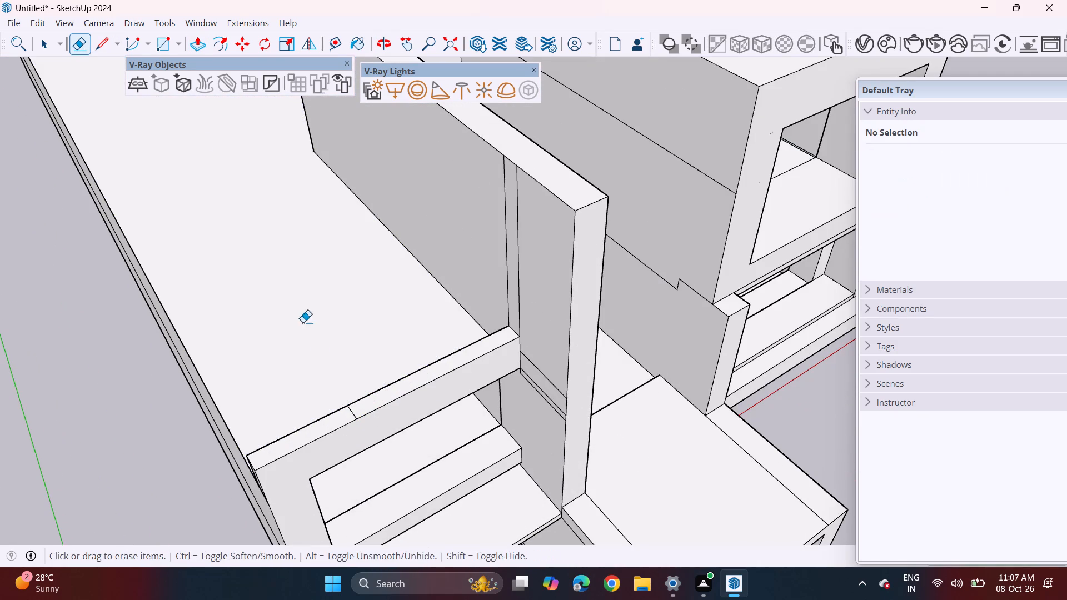
click(352, 416)
Push/Pull the top face of the outer middle-floor frame upward to make its upper band taller.
middle_drag(383, 383, 269, 352)
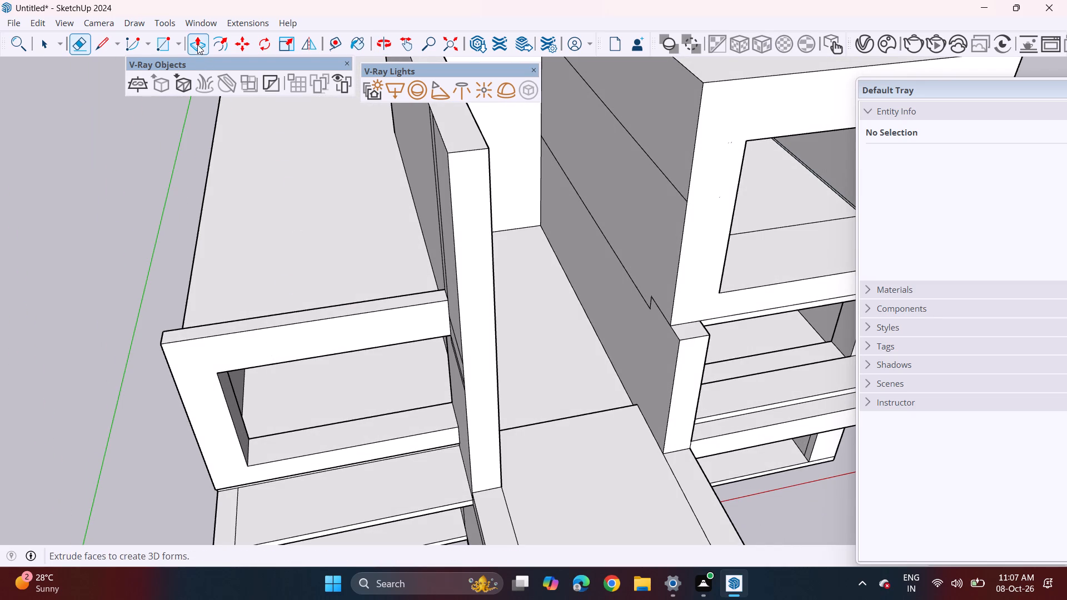
click(197, 43)
click(313, 318)
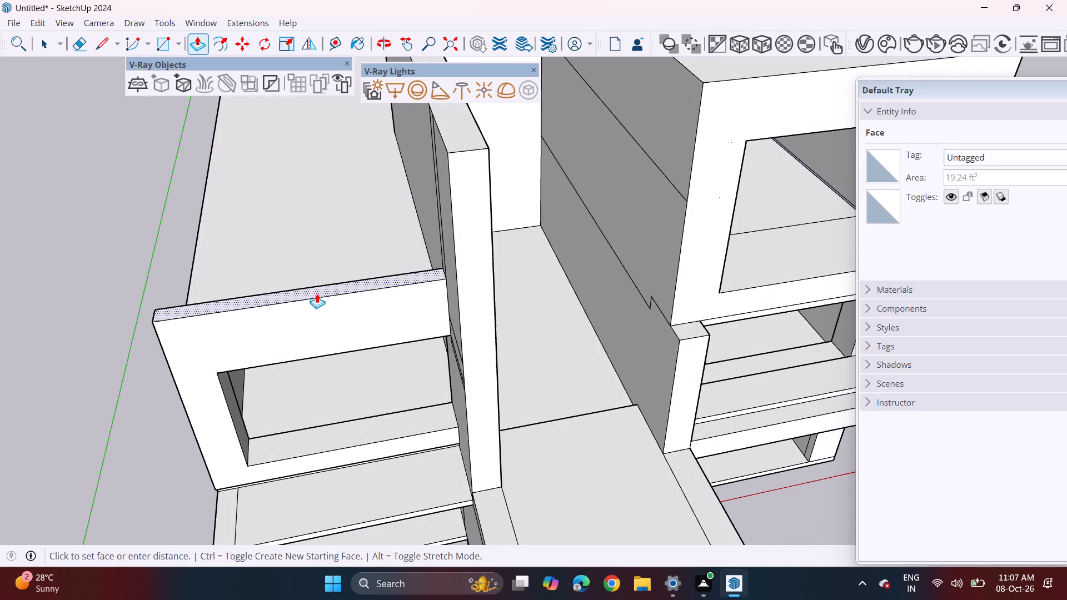
click(317, 290)
Push/Pull the narrow vertical strip on the fin's outer side outward to rebuild the wall panel above the middle-floor frame.
middle_drag(361, 322, 335, 147)
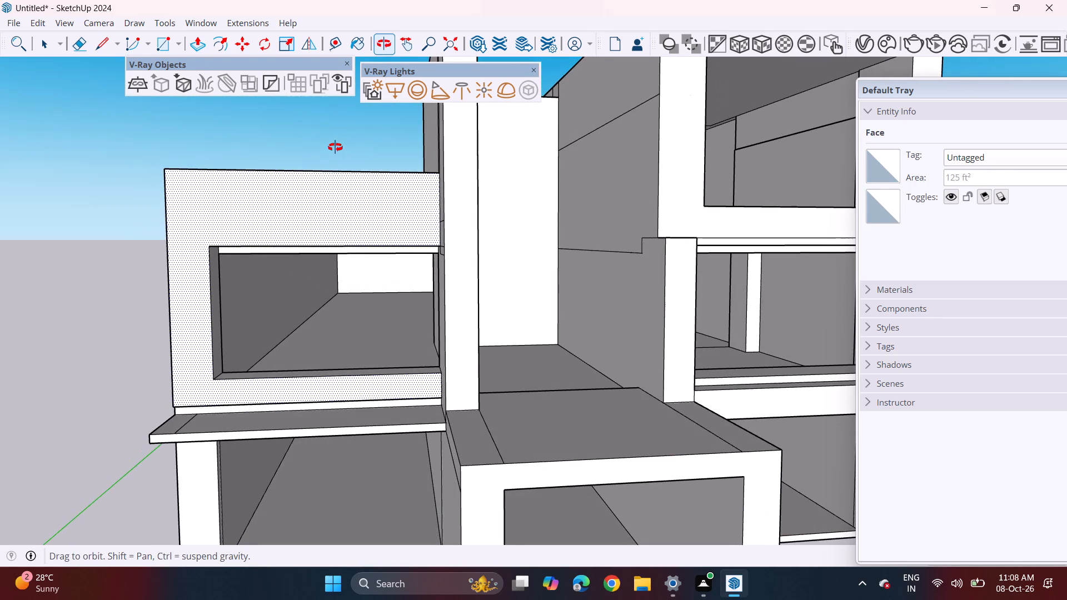
middle_drag(335, 147, 496, 197)
click(514, 170)
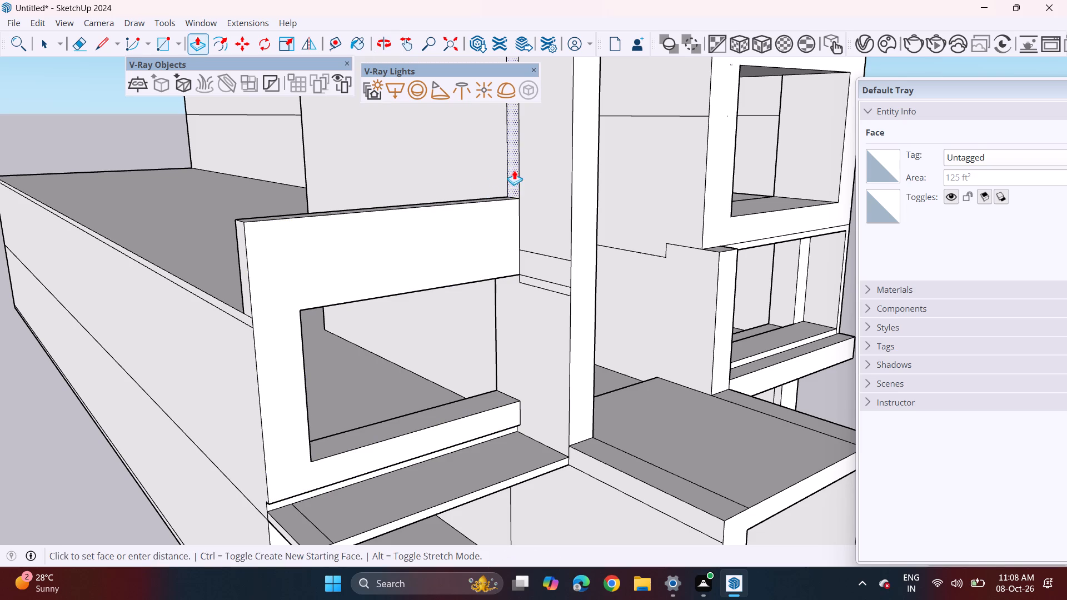
click(381, 226)
Examine the front facade's proportions from low and high angles, including the raised frame and rebuilt wall panel.
scroll(456, 239, down, 4)
middle_drag(468, 257, 273, 209)
middle_drag(325, 189, 326, 198)
shift+middle_drag(448, 224, 384, 339)
scroll(381, 317, down, 2)
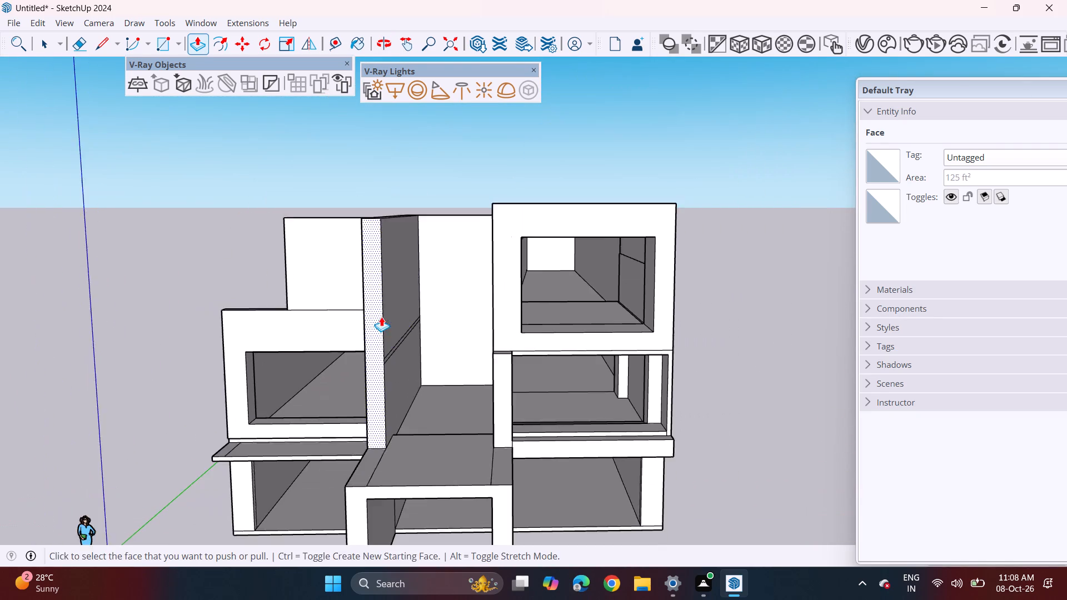
scroll(381, 317, down, 1)
middle_drag(367, 325, 383, 270)
shift+middle_drag(380, 326, 385, 287)
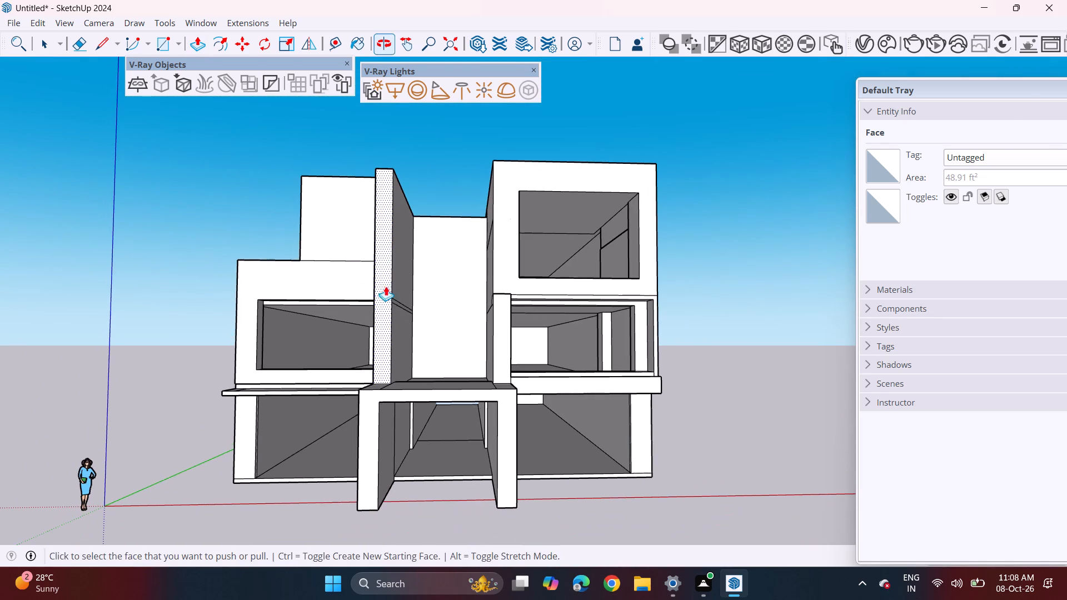
middle_drag(377, 289, 377, 316)
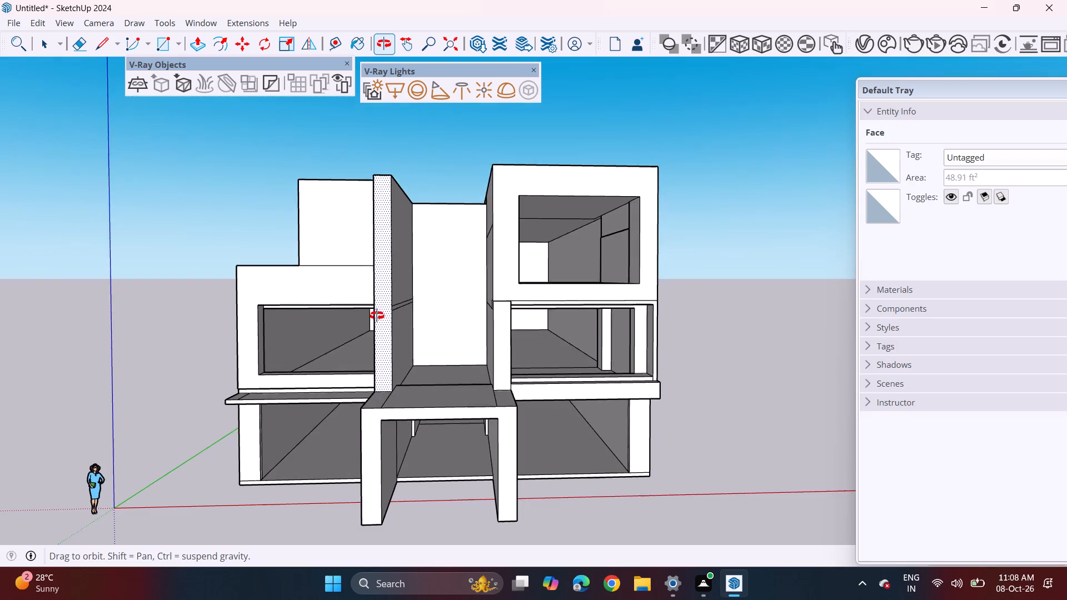
Push/Pull the joined top of the fin and wall panel slightly upward, and raise the recessed back wall's top equally.
middle_drag(377, 316, 377, 398)
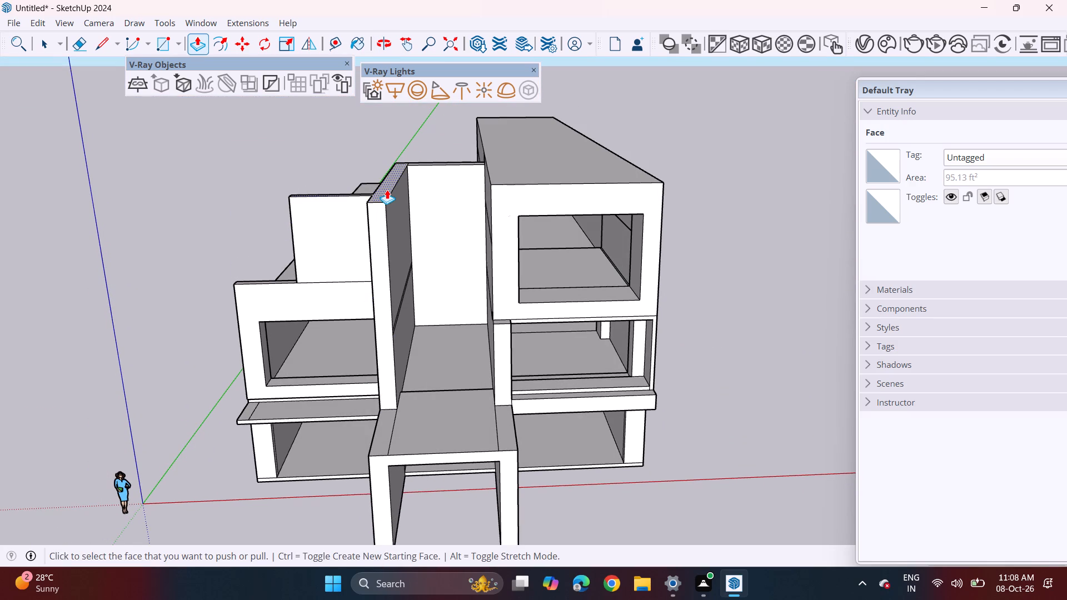
click(387, 189)
click(380, 177)
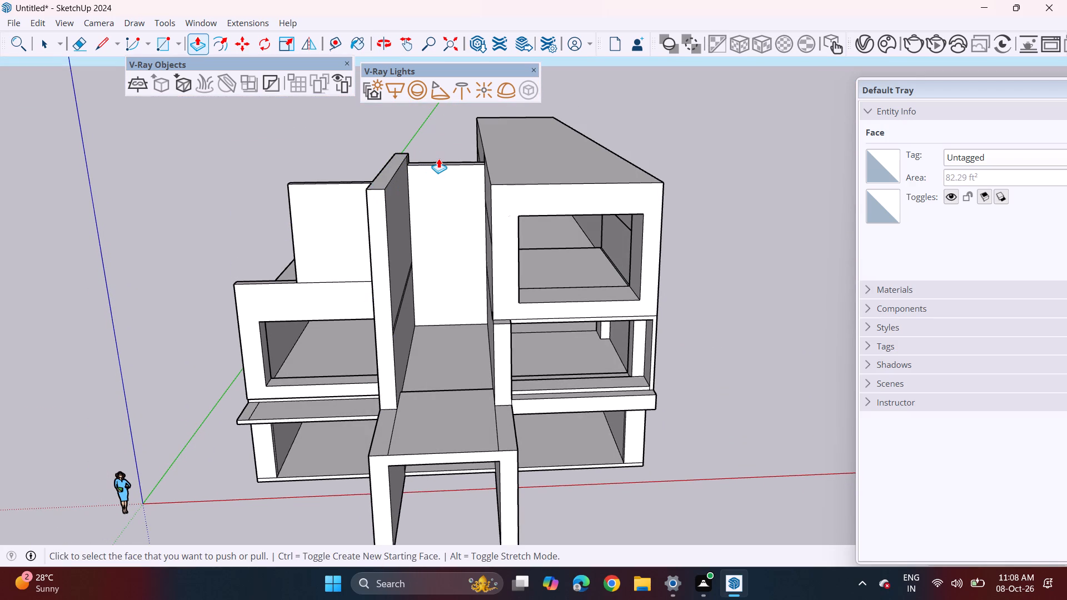
click(438, 158)
click(438, 158)
middle_drag(446, 161, 446, 247)
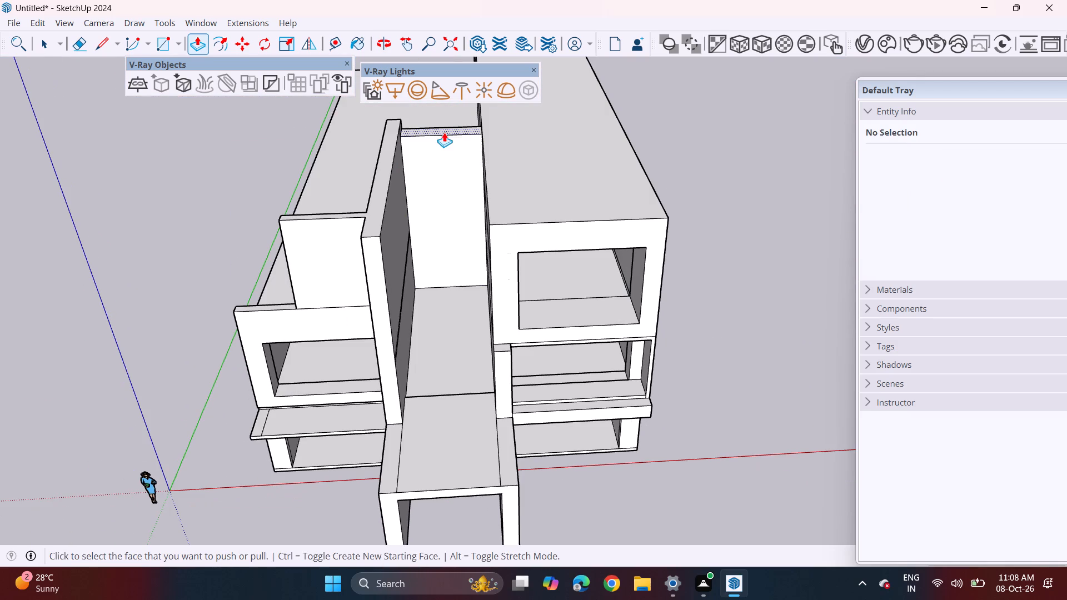
double_click(446, 132)
Push/Pull the underside of the outer middle-floor frame's upper band down level with the room's ceiling.
middle_drag(442, 206, 438, 99)
scroll(454, 193, down, 2)
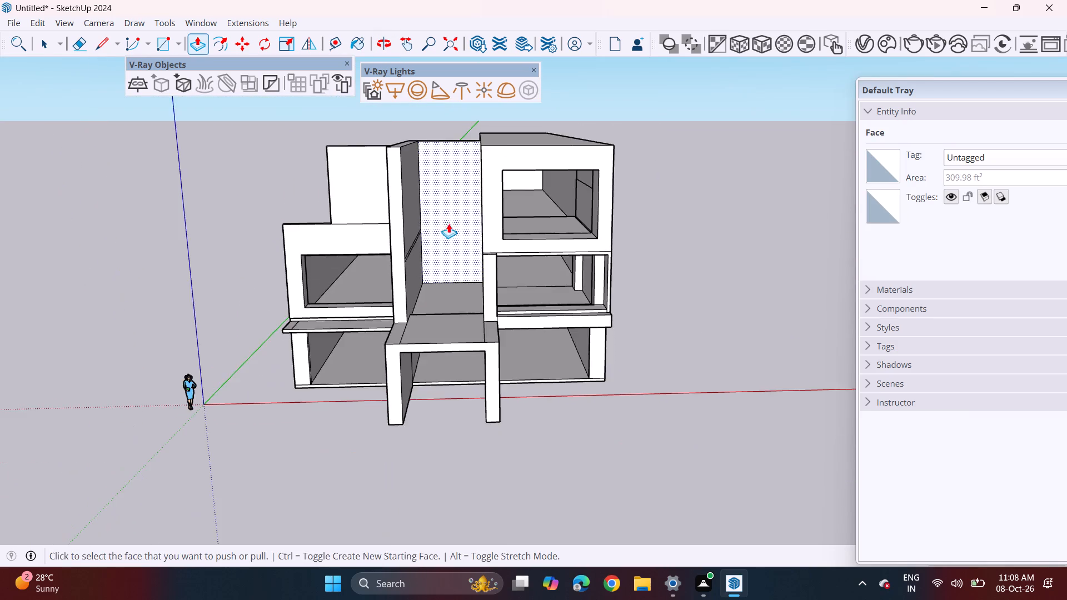
middle_drag(441, 243, 460, 207)
shift+middle_drag(495, 268, 453, 268)
middle_drag(425, 279, 422, 258)
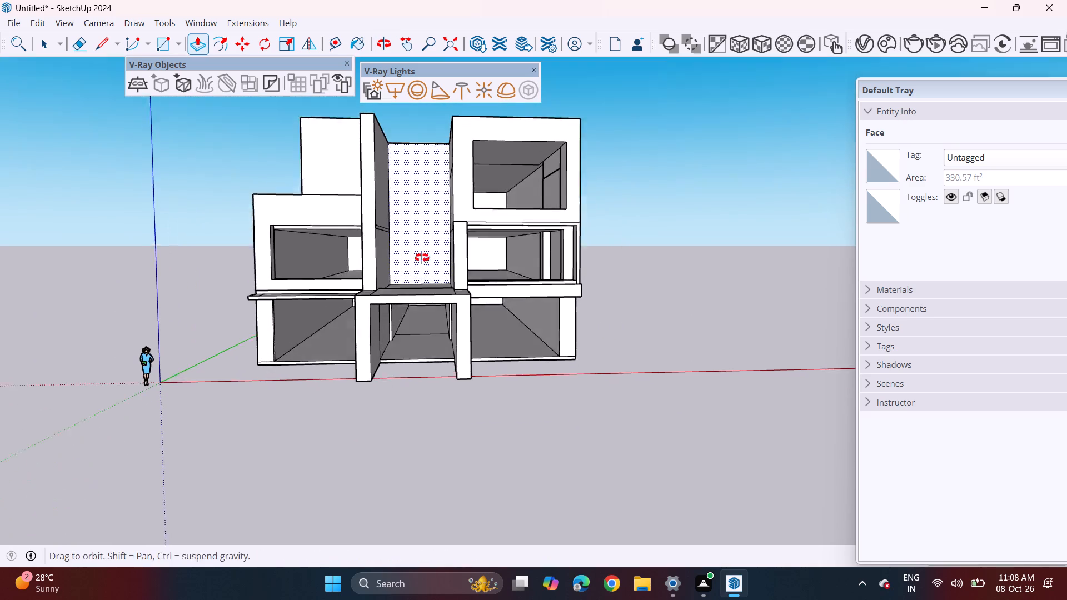
middle_drag(422, 258, 421, 255)
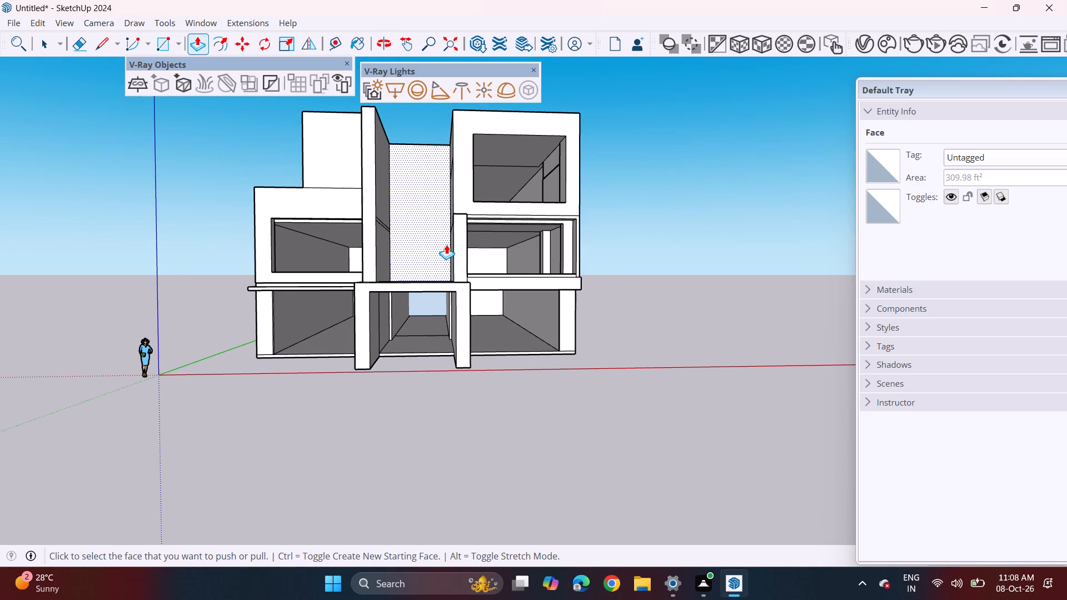
middle_drag(301, 242, 343, 196)
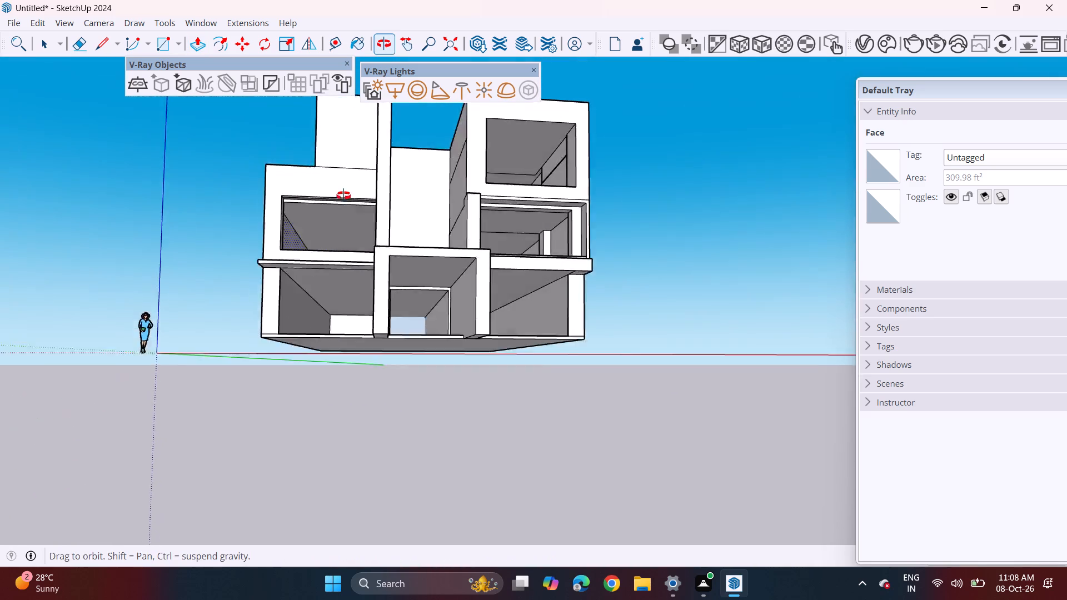
middle_drag(343, 196, 390, 208)
scroll(376, 189, up, 12)
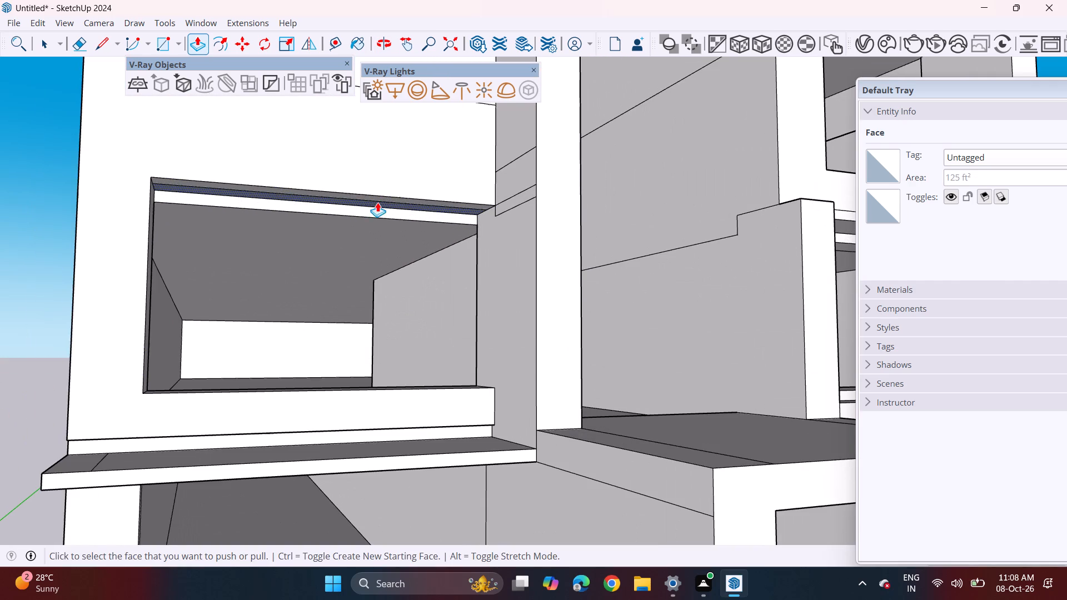
scroll(377, 199, up, 5)
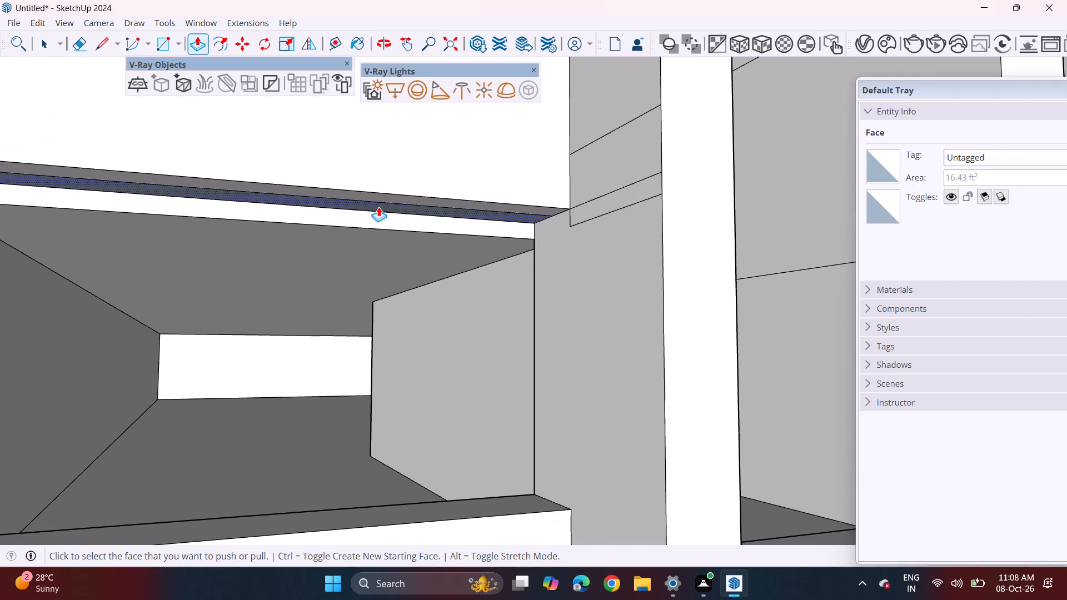
click(377, 214)
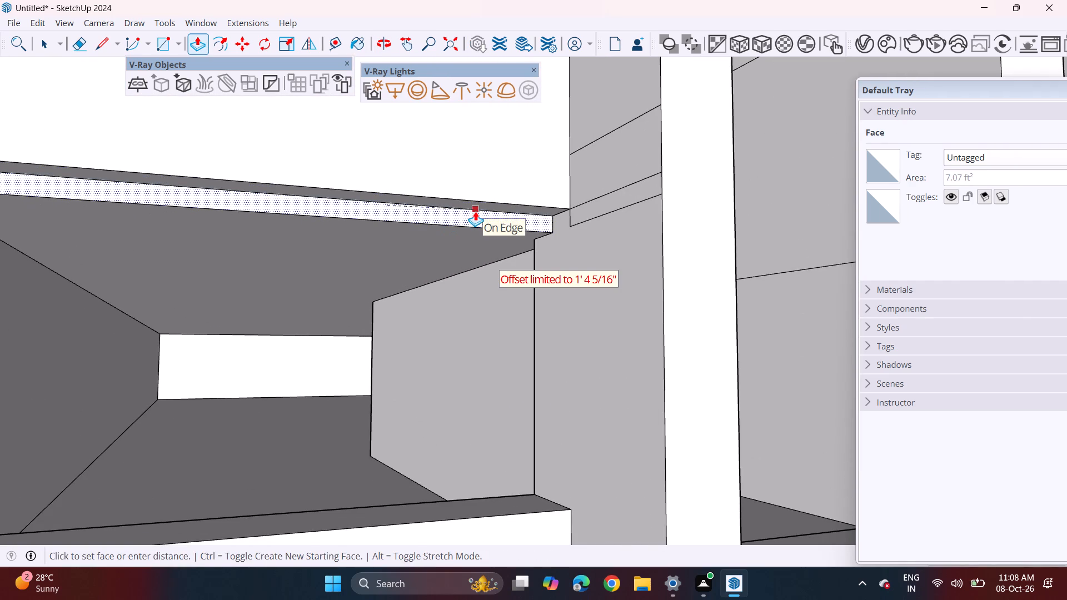
middle_drag(436, 222, 437, 297)
click(423, 237)
Erase the horizontal seam line and short vertical stub on the front of the outer middle-floor frame's upper band.
scroll(427, 261, down, 6)
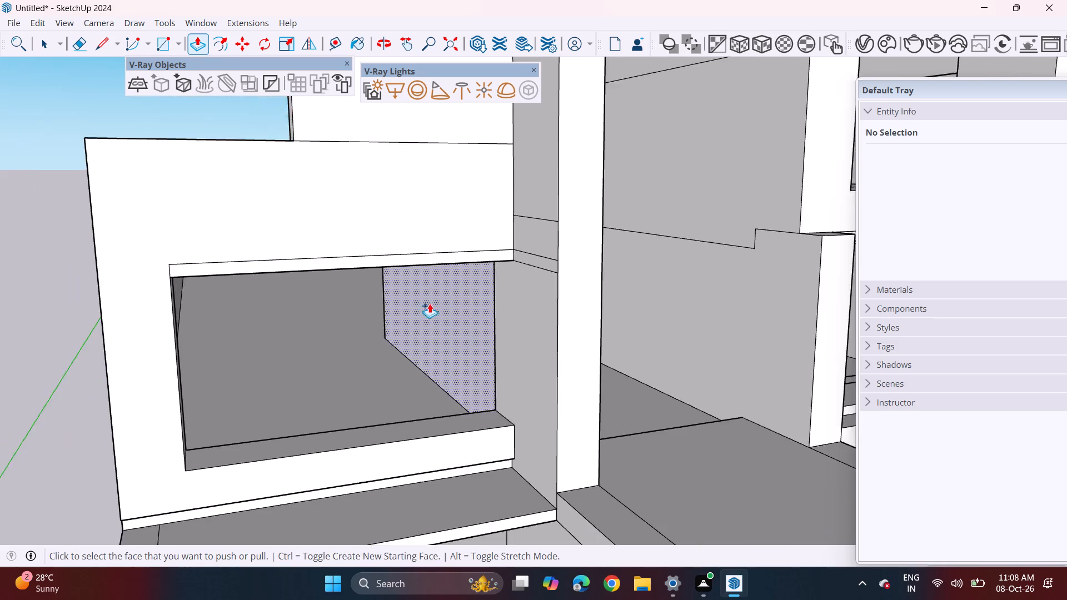
middle_drag(428, 307, 309, 281)
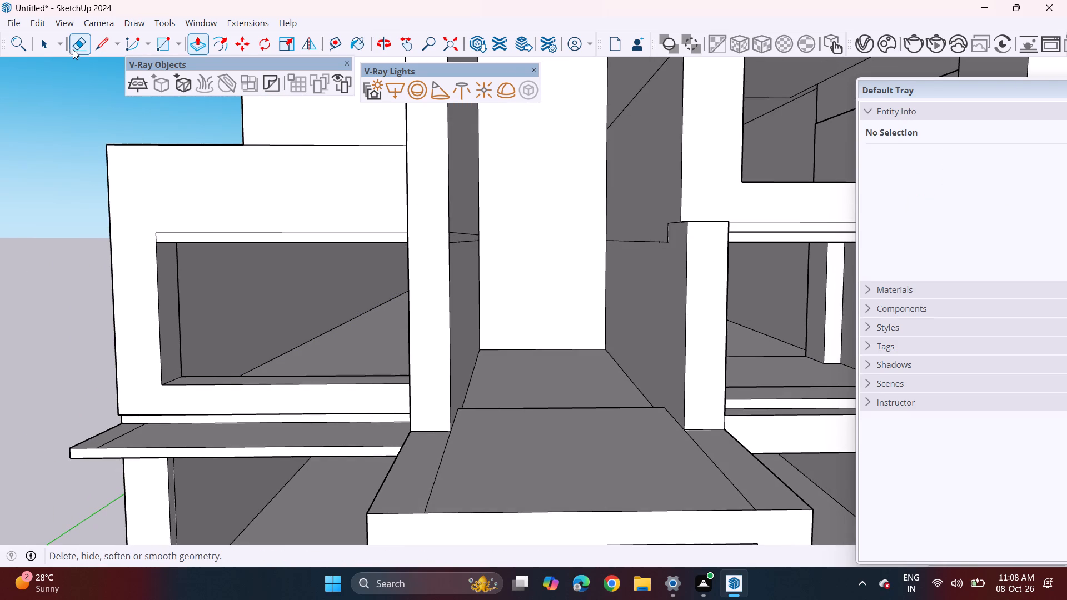
drag(71, 50, 76, 57)
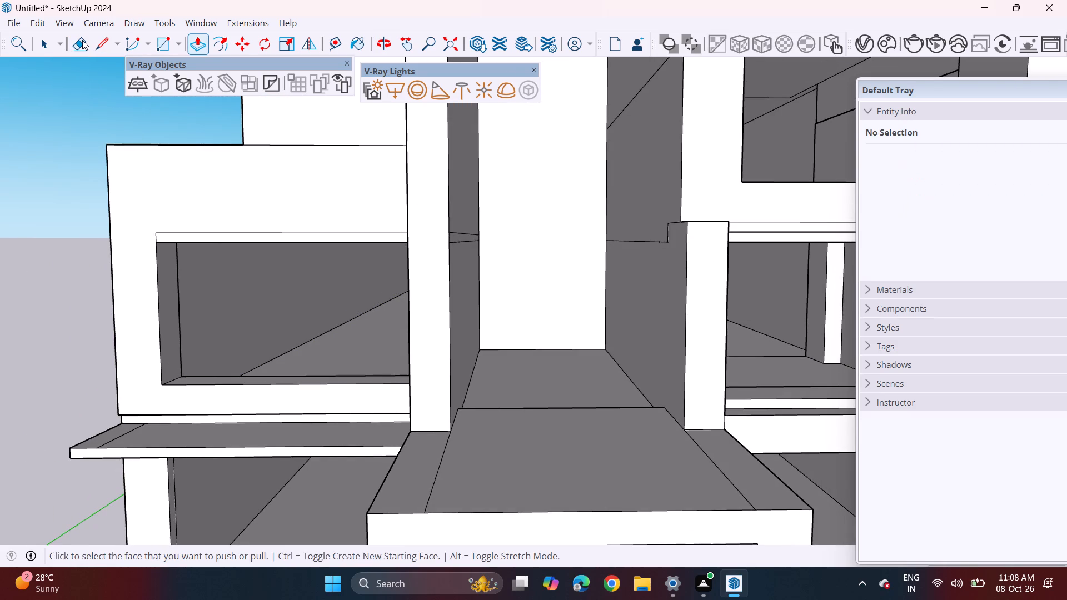
click(82, 49)
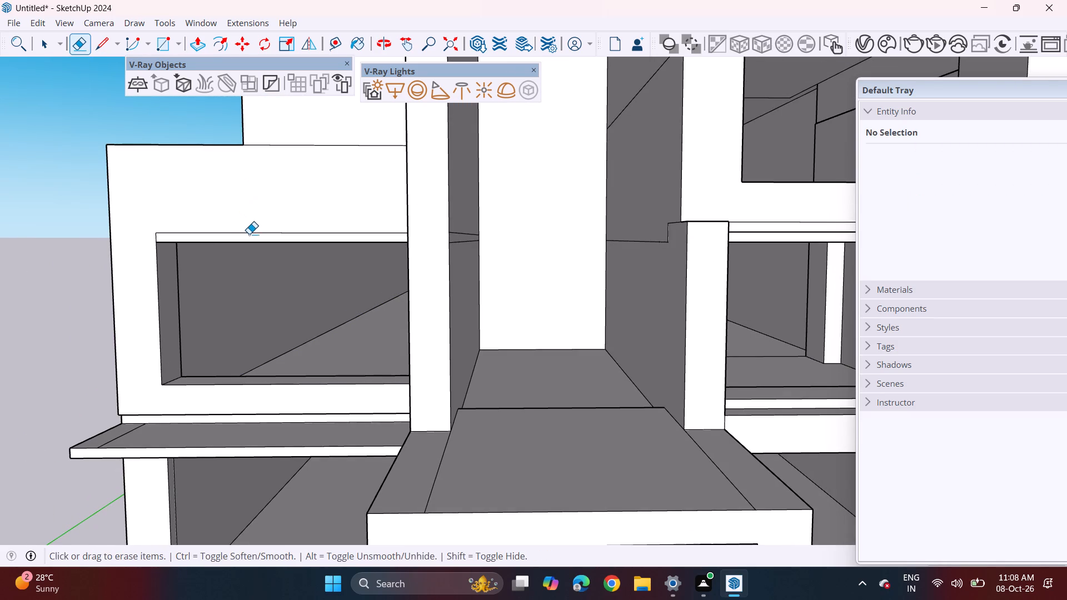
click(249, 234)
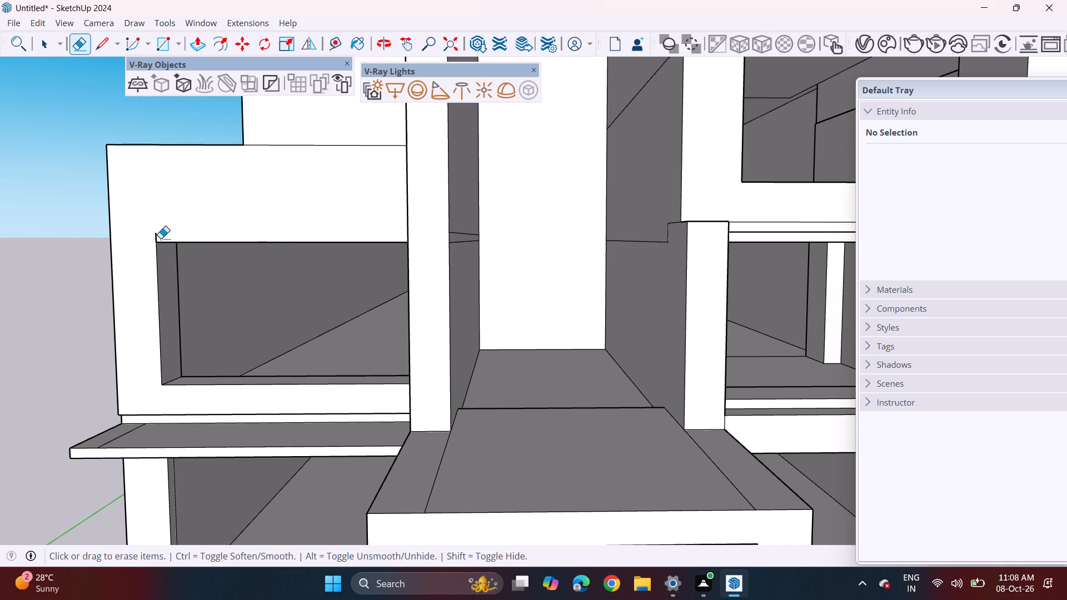
click(153, 237)
click(156, 233)
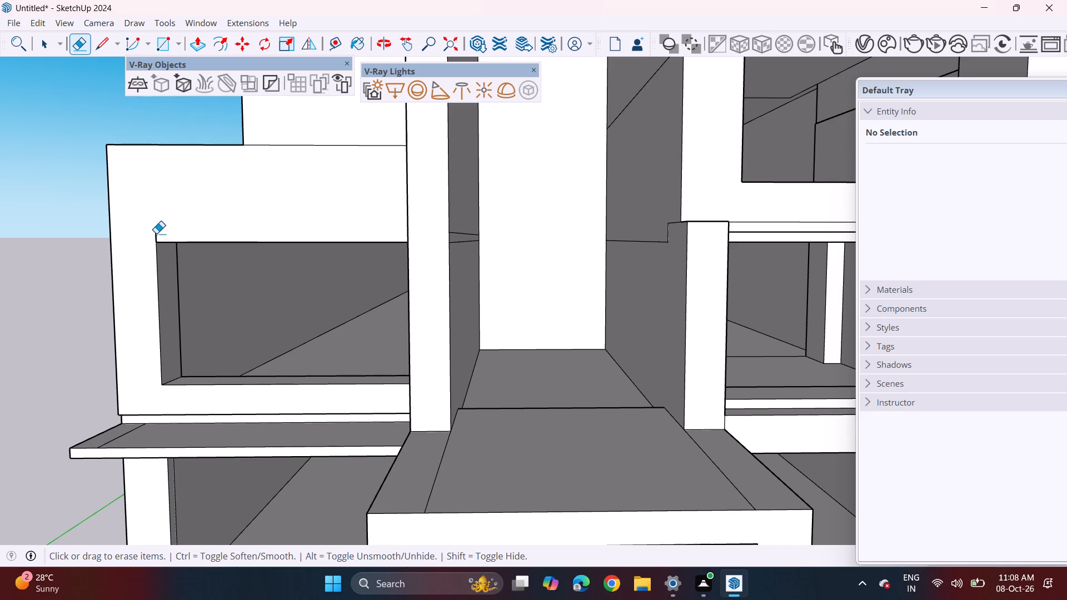
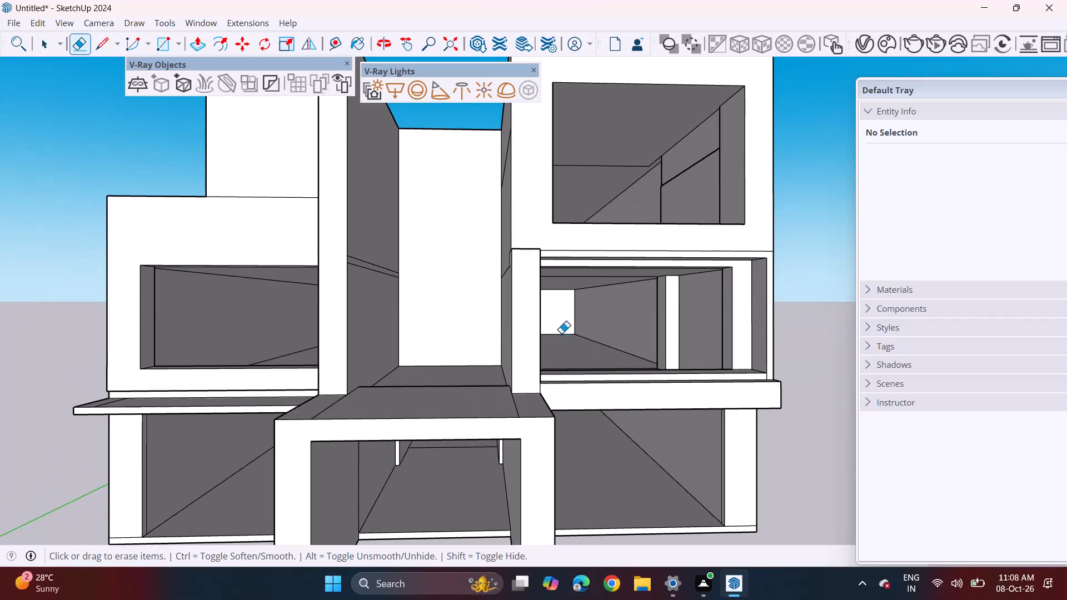
Push/Pull the interior right side wall of the middle-floor right opening slightly inward, narrowing the white jog behind it.
scroll(611, 356, down, 1)
middle_click(641, 358)
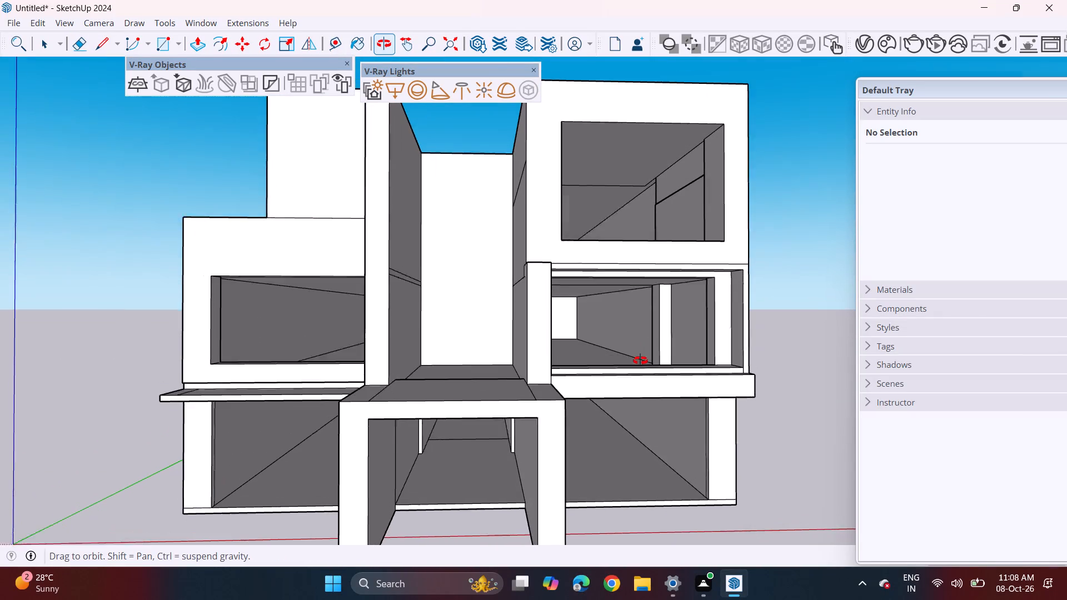
scroll(664, 328, up, 3)
scroll(657, 327, down, 3)
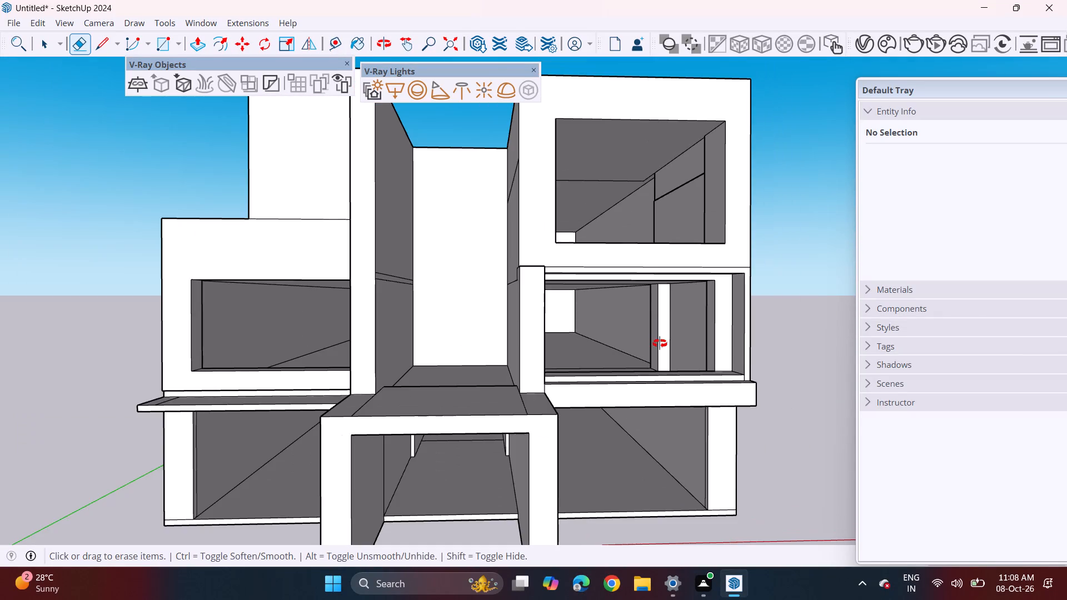
middle_drag(660, 343, 611, 353)
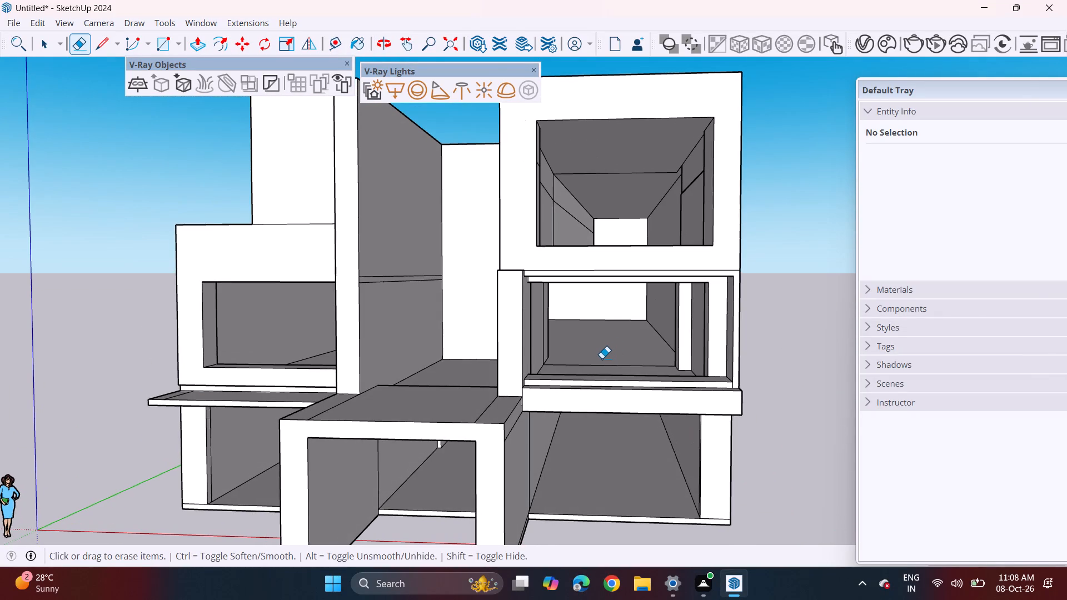
middle_drag(602, 367, 649, 362)
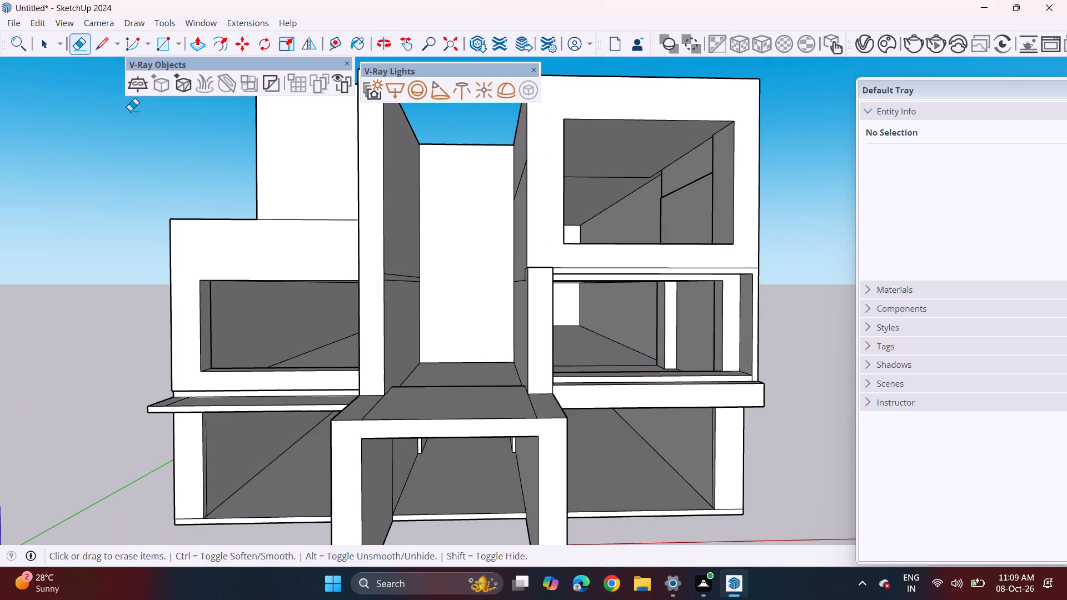
click(200, 46)
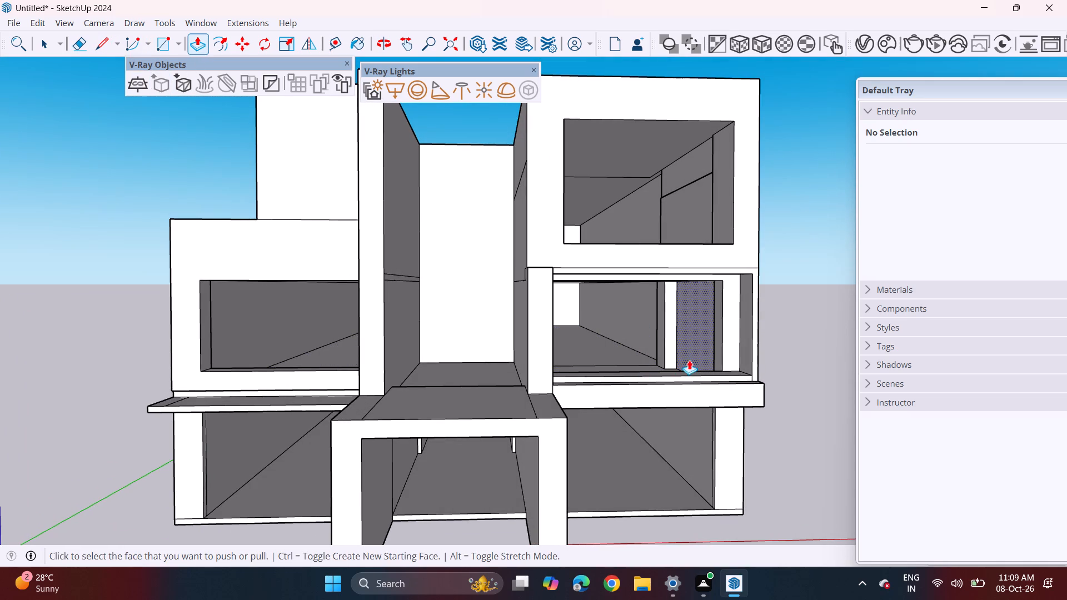
click(692, 339)
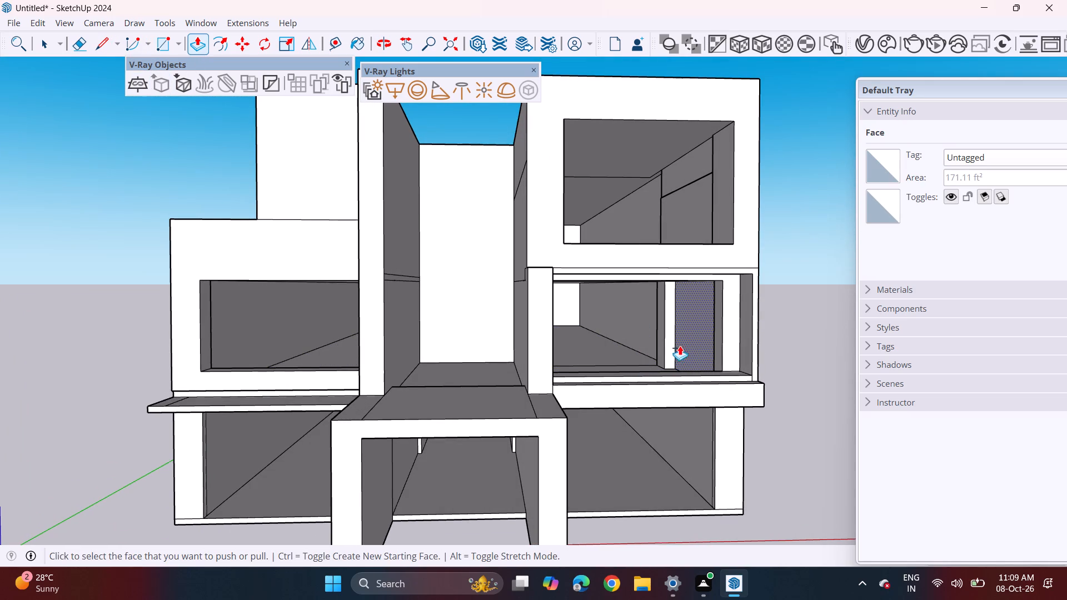
click(697, 339)
click(692, 341)
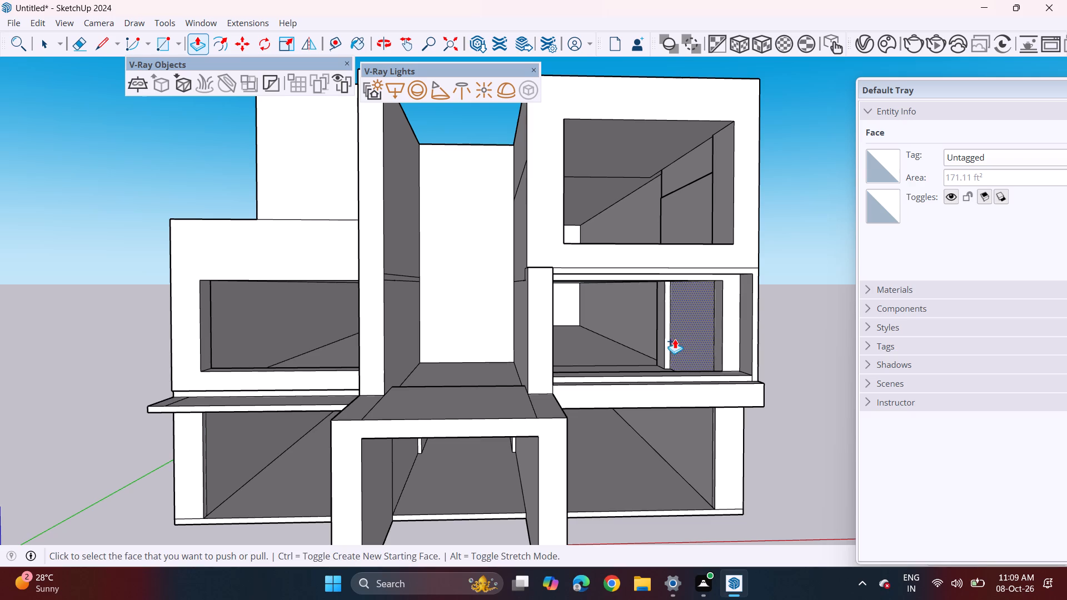
Push/Pull the underside of the building's base slab slightly downward to thicken the slab.
scroll(672, 339, down, 4)
middle_drag(606, 336, 585, 317)
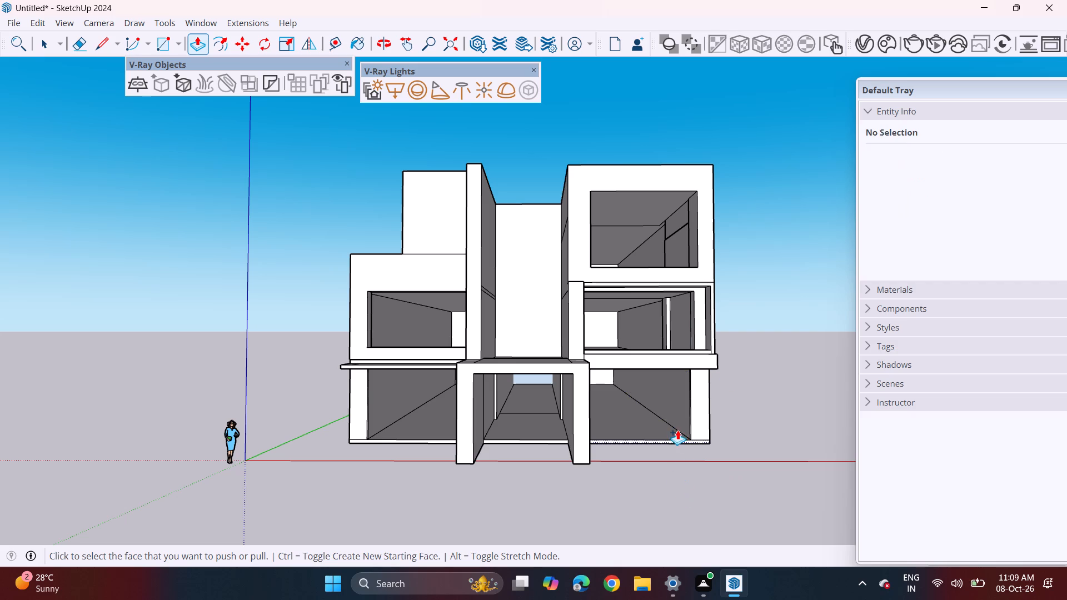
middle_drag(665, 463, 665, 444)
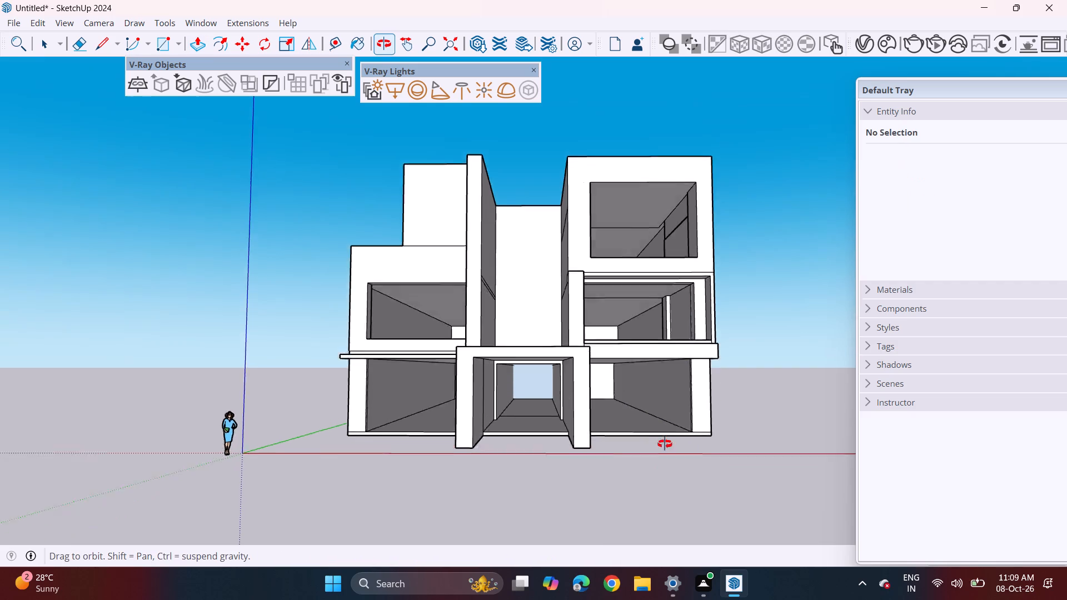
middle_drag(665, 444, 670, 397)
click(654, 416)
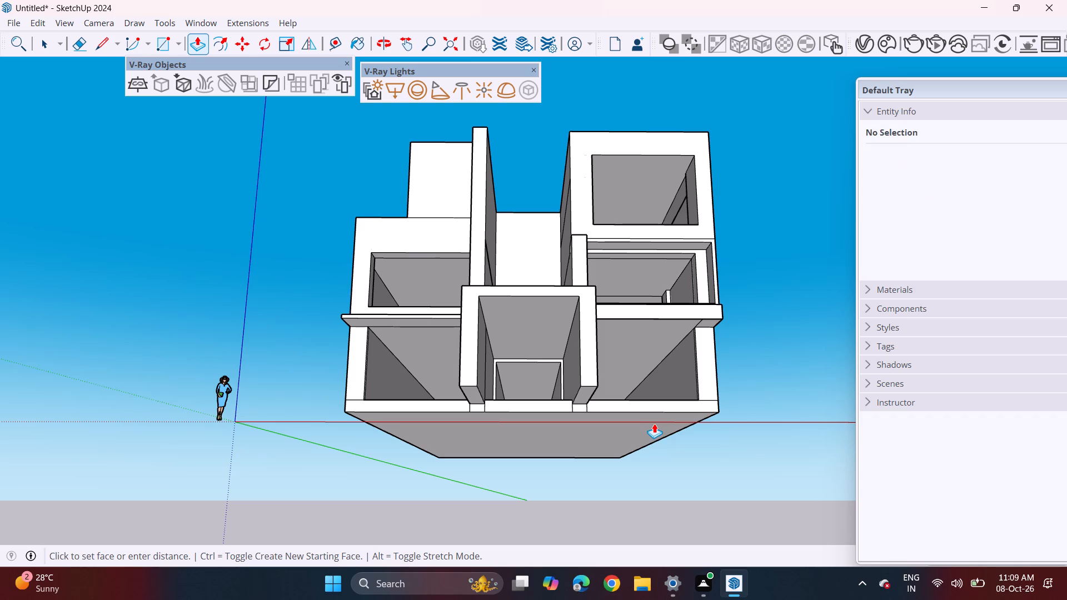
double_click(659, 424)
Extend the right leg of the entrance portal down to the underside of the base slab.
middle_drag(641, 402, 634, 429)
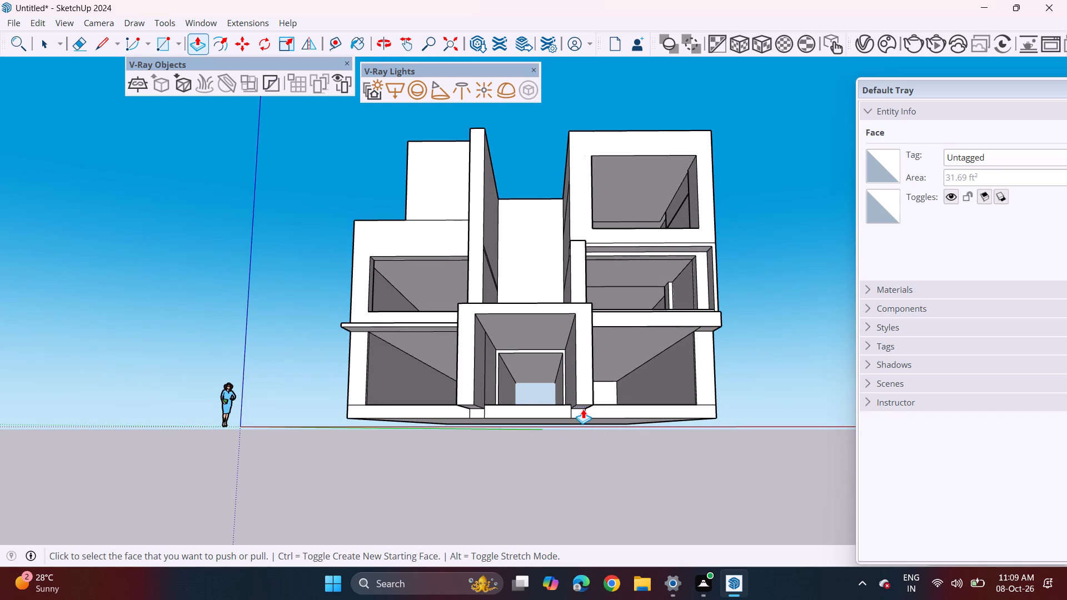
triple_click(583, 409)
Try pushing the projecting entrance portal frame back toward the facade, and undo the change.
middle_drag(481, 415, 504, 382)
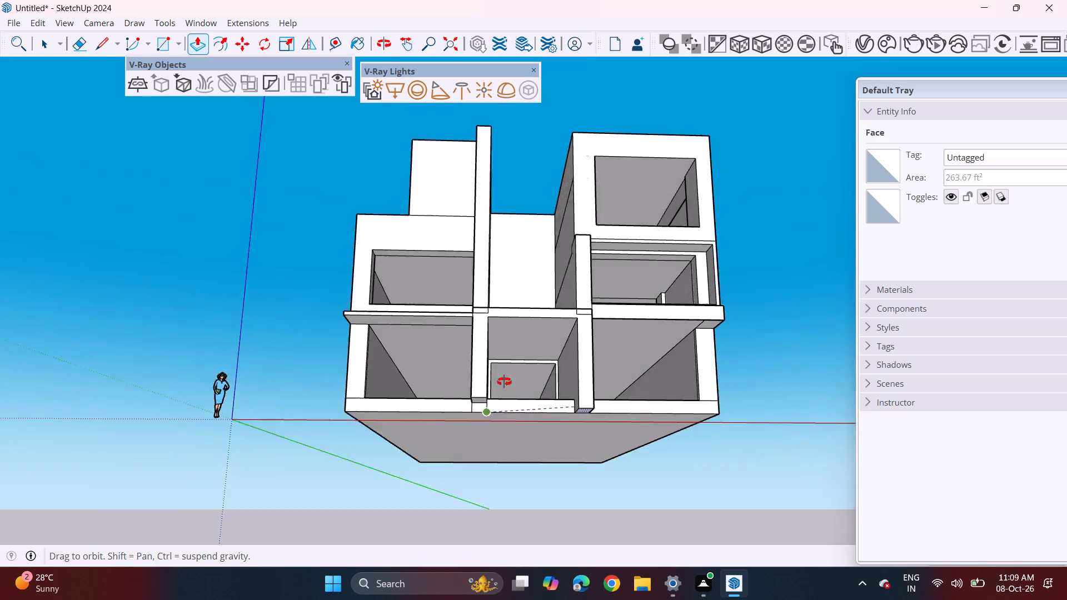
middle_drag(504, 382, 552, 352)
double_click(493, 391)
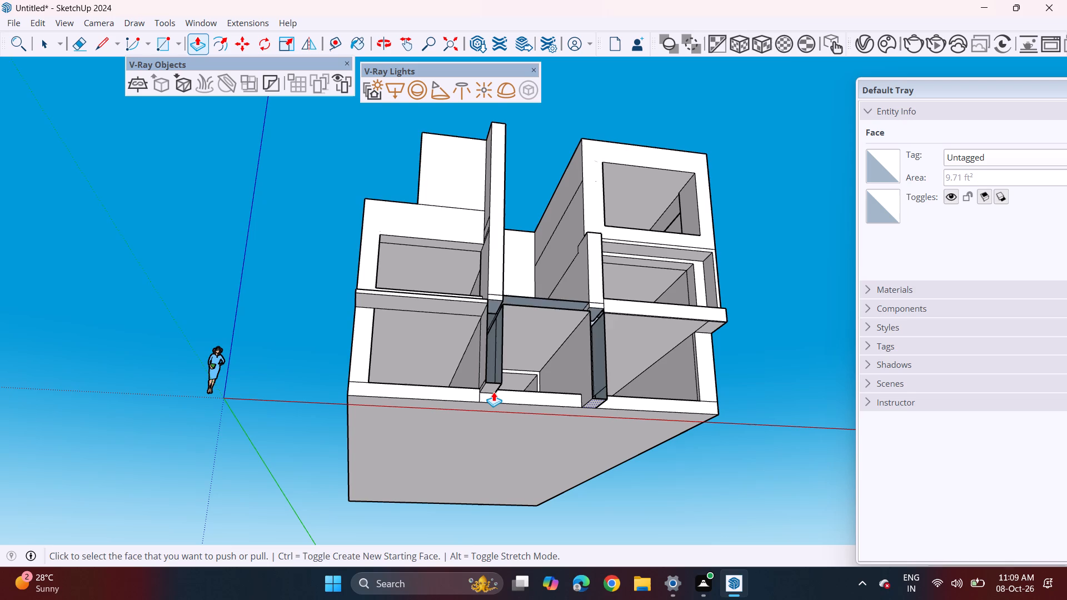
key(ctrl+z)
Extend the left leg of the entrance portal down to the underside of the base slab.
middle_drag(631, 388, 552, 487)
middle_drag(491, 479, 607, 378)
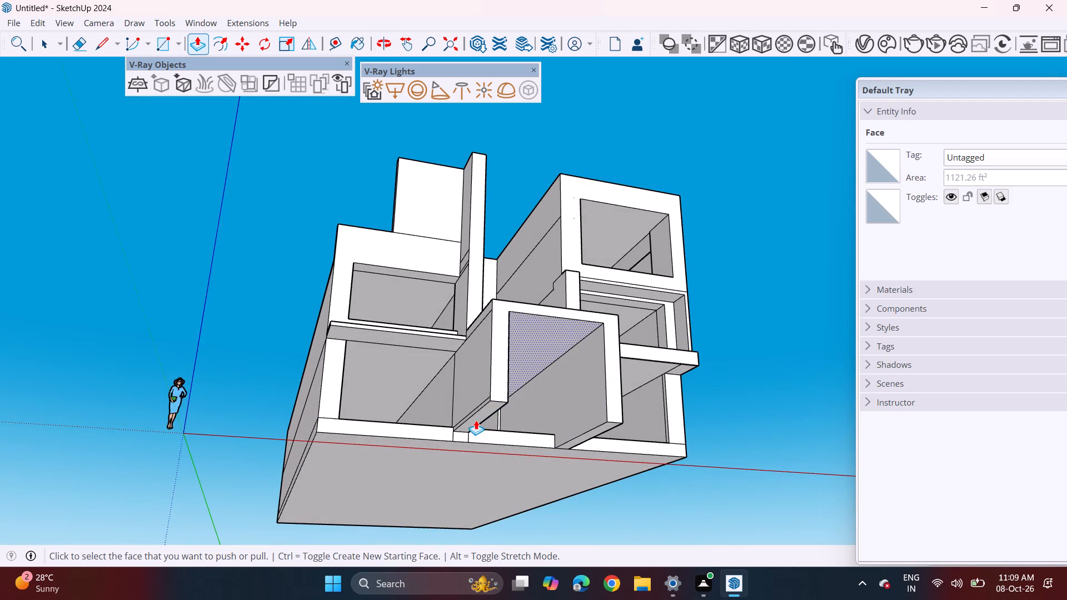
scroll(483, 406, up, 8)
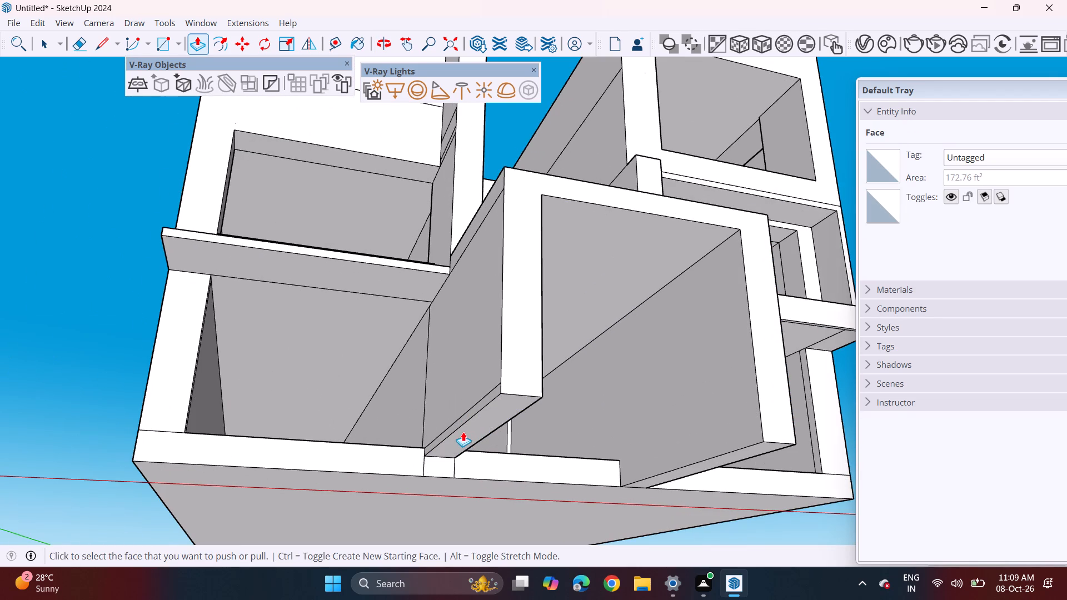
double_click(447, 446)
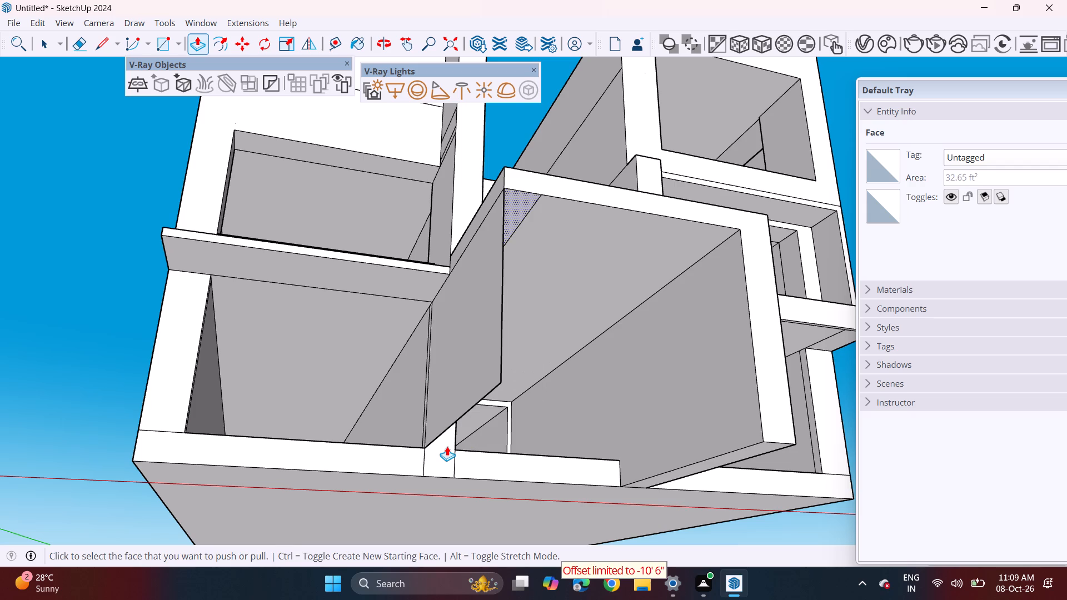
key(ctrl+z)
click(485, 424)
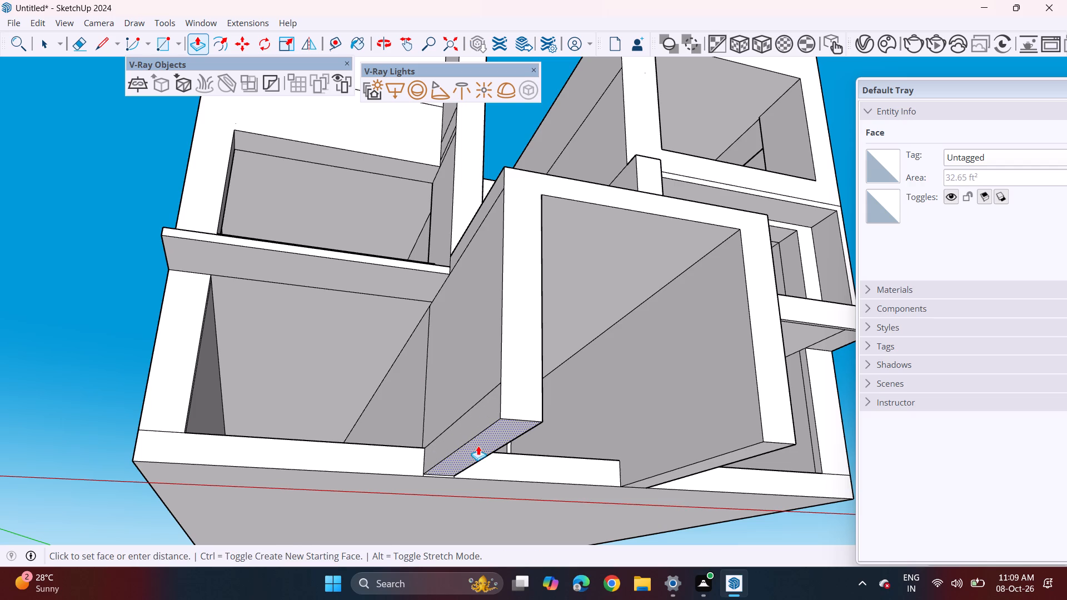
click(383, 477)
Erase the leftover edge lines on the left side wall of the central recess above the entrance portal.
middle_drag(597, 464, 560, 471)
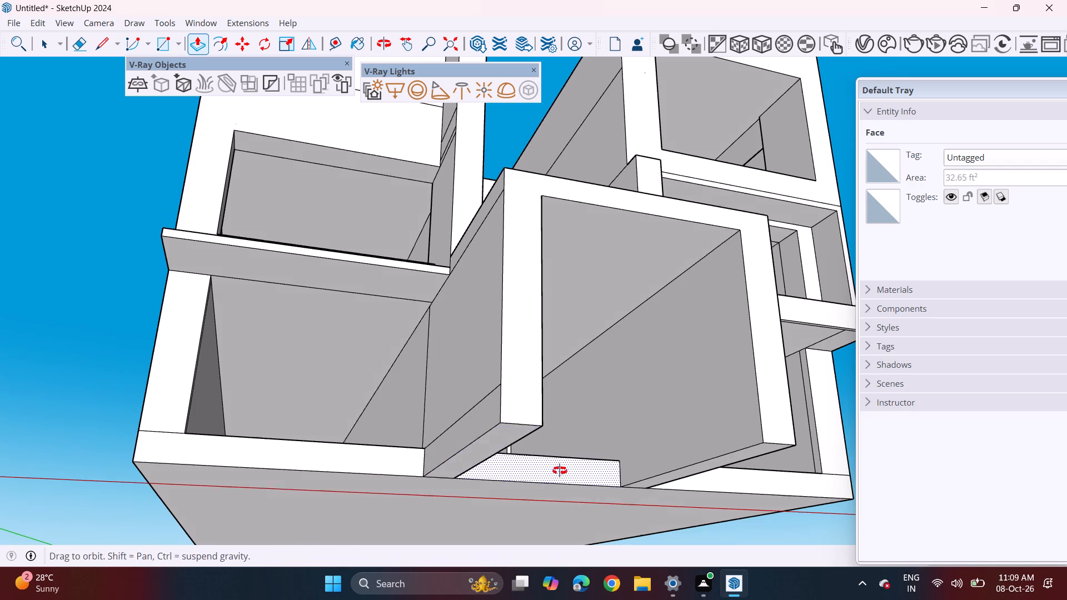
middle_drag(560, 471, 440, 480)
scroll(440, 476, down, 3)
middle_drag(451, 472, 486, 523)
scroll(492, 501, down, 3)
middle_drag(503, 499, 524, 512)
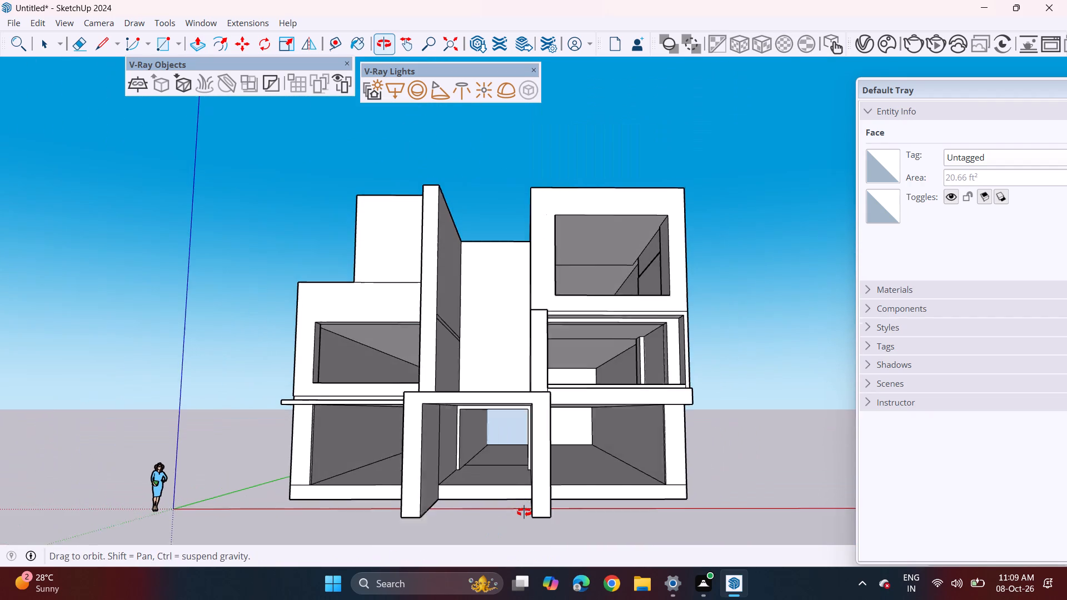
middle_drag(524, 512, 523, 511)
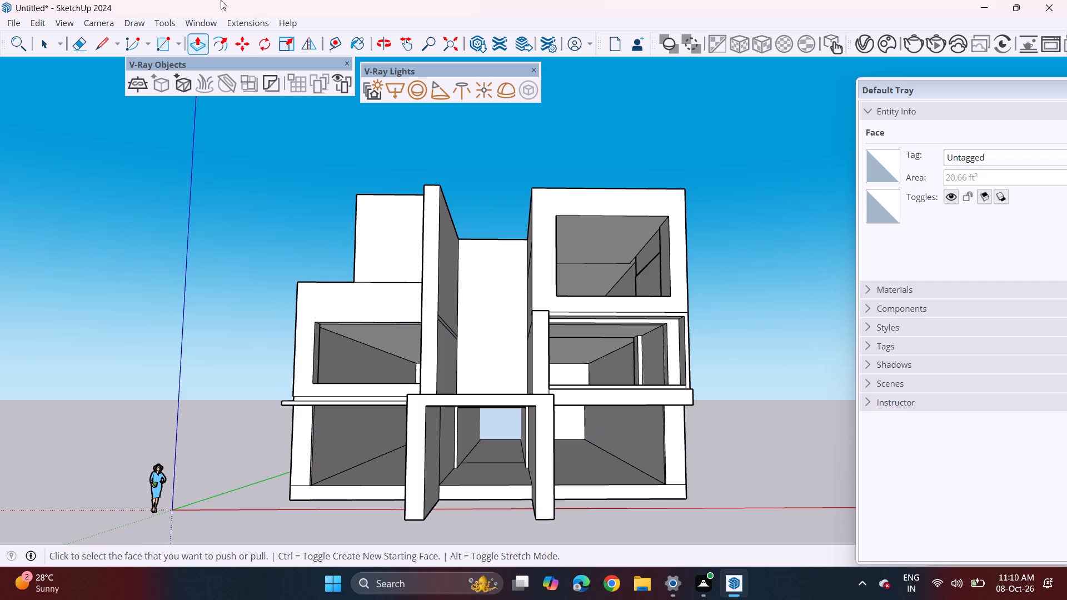
click(74, 41)
scroll(456, 353, up, 3)
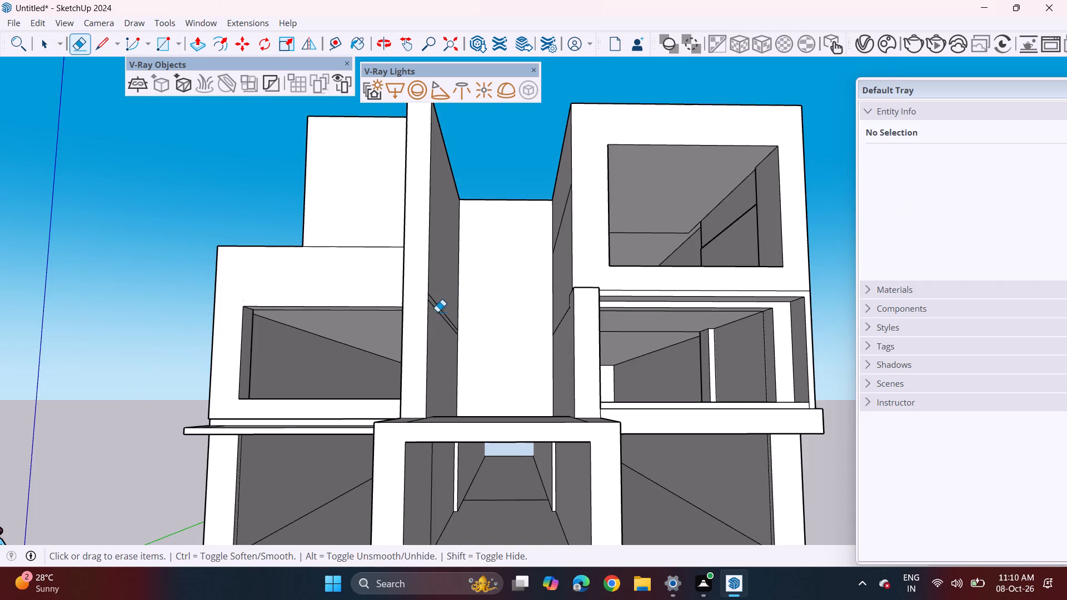
middle_drag(438, 307, 427, 321)
drag(443, 281, 443, 311)
drag(445, 309, 445, 319)
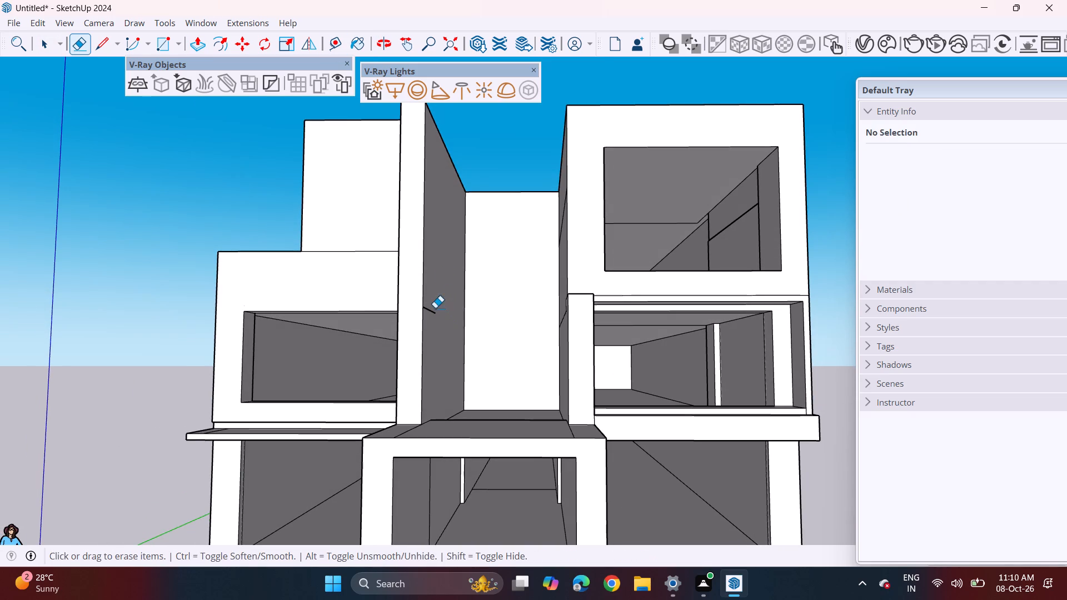
drag(430, 309, 430, 321)
Erase the leftover edge lines on the right side wall of the central recess, facing the entrance.
middle_drag(439, 307, 532, 321)
drag(542, 298, 546, 321)
click(596, 329)
click(597, 304)
drag(588, 307, 592, 319)
click(590, 304)
click(585, 323)
drag(559, 211, 556, 236)
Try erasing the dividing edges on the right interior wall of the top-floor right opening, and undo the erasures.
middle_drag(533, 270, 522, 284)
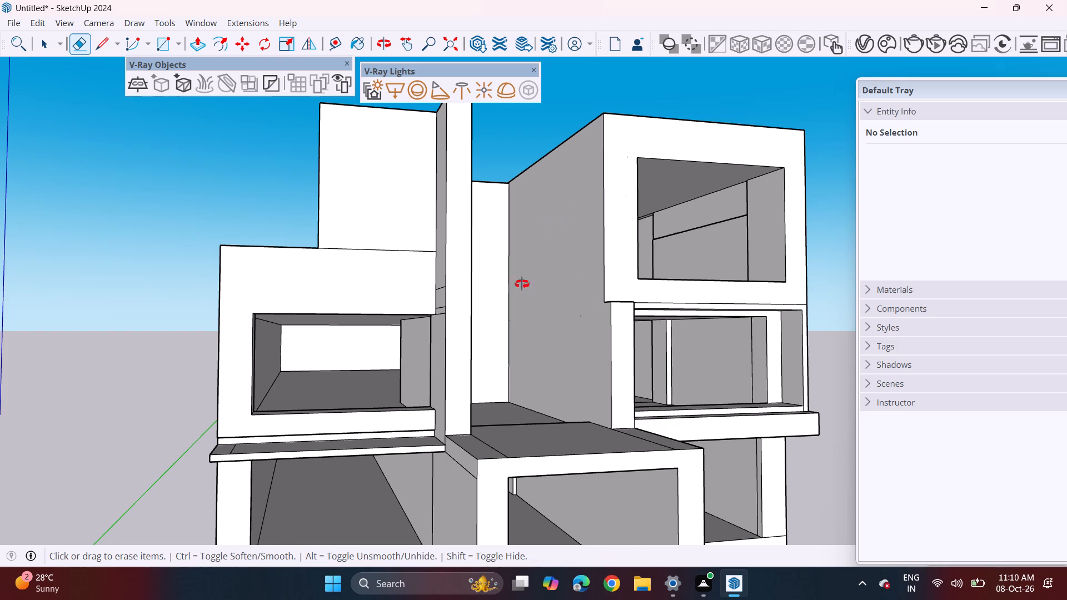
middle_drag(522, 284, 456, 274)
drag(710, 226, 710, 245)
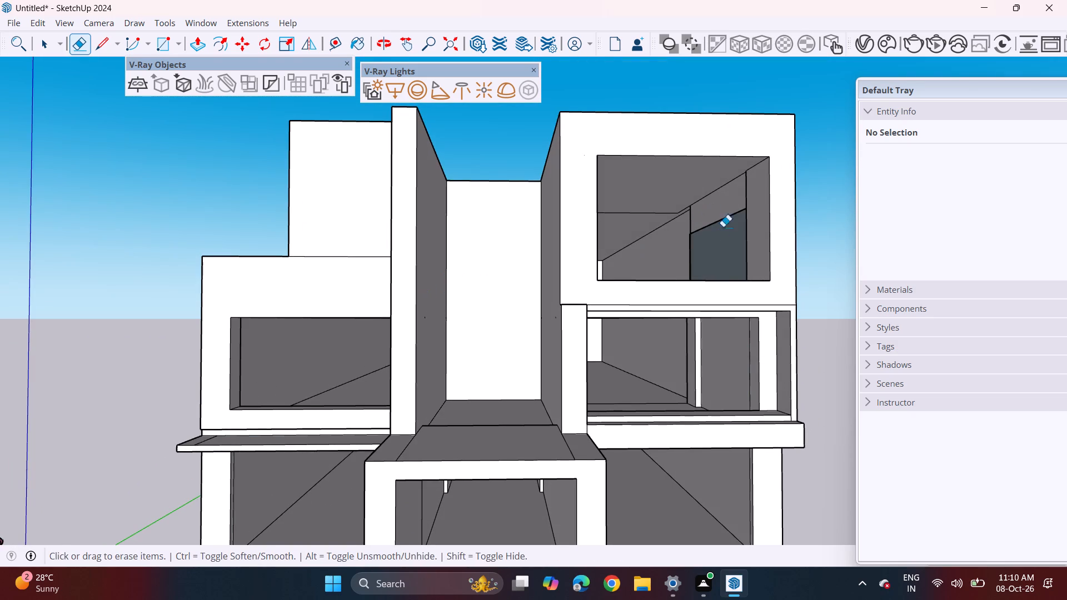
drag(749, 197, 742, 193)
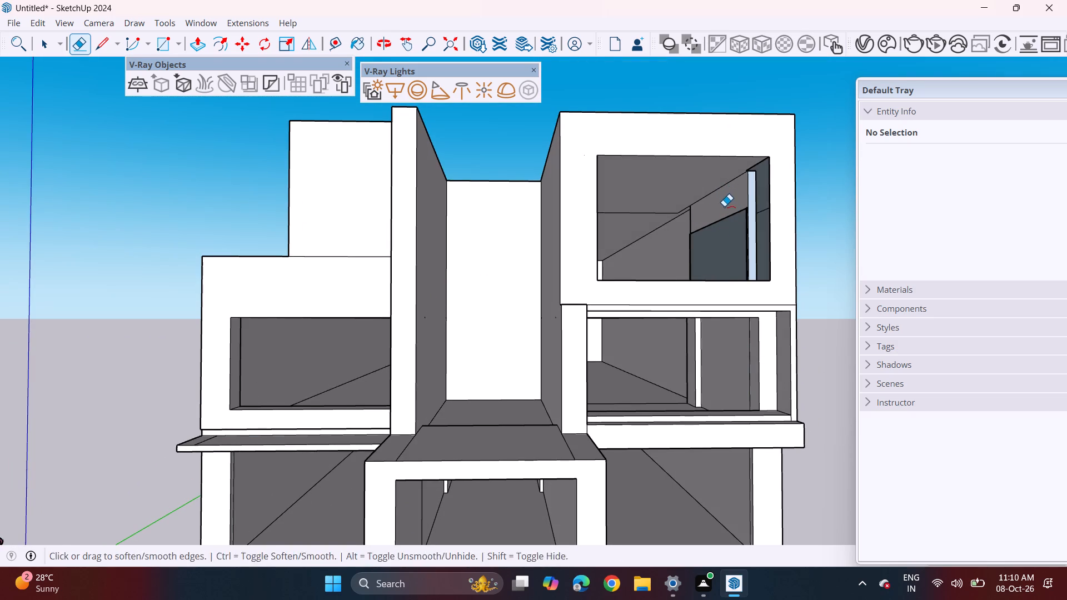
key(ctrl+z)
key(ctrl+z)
Erase the sloping divider line and the front vertical edges on the right interior wall of the top-floor right opening.
drag(732, 209, 728, 234)
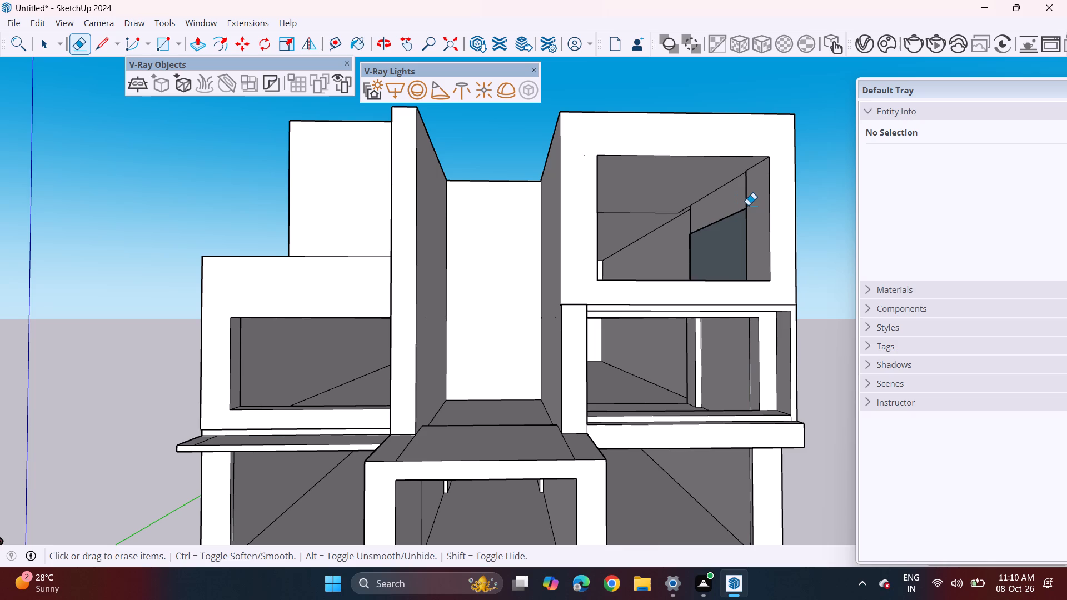
drag(748, 205, 736, 221)
drag(741, 204, 742, 213)
middle_drag(720, 227, 680, 288)
scroll(757, 243, up, 3)
middle_click(731, 252)
scroll(731, 252, up, 2)
middle_drag(752, 267, 778, 283)
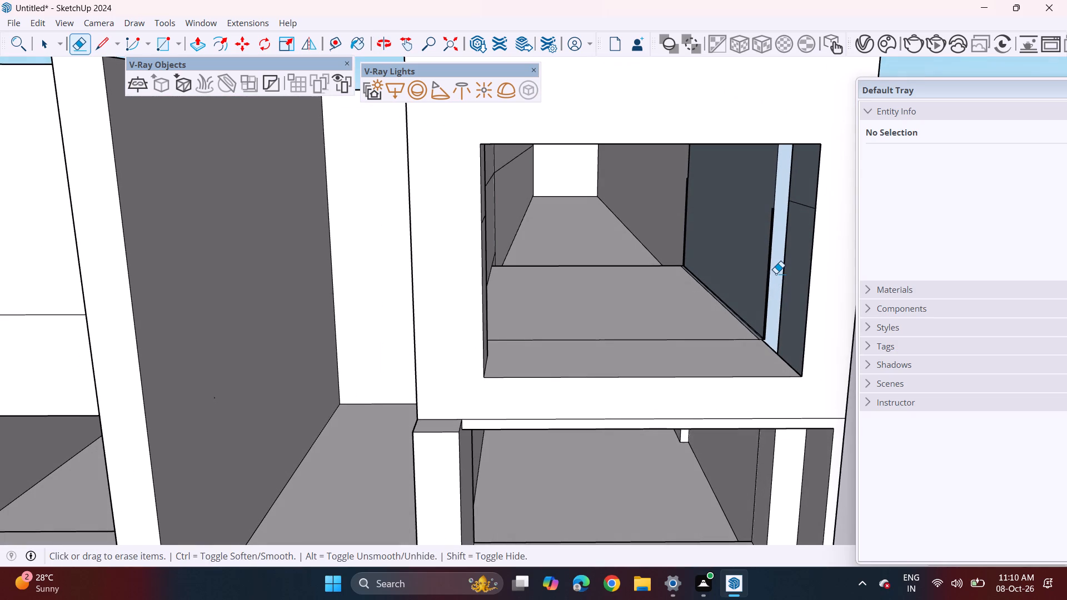
click(774, 272)
drag(777, 267, 765, 270)
middle_drag(764, 271, 759, 248)
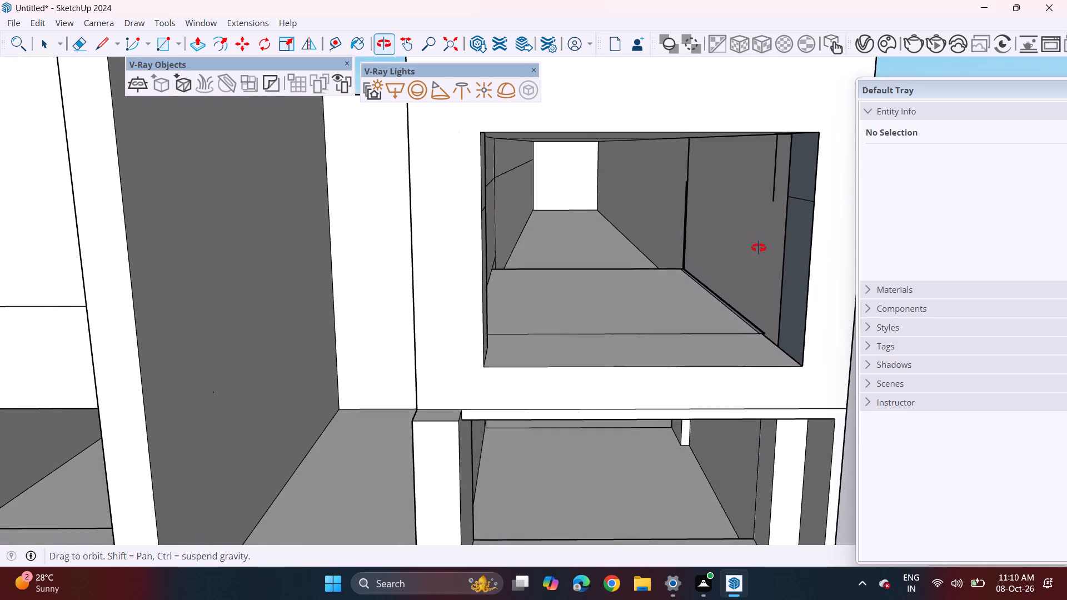
middle_drag(759, 248, 759, 236)
click(766, 183)
click(770, 173)
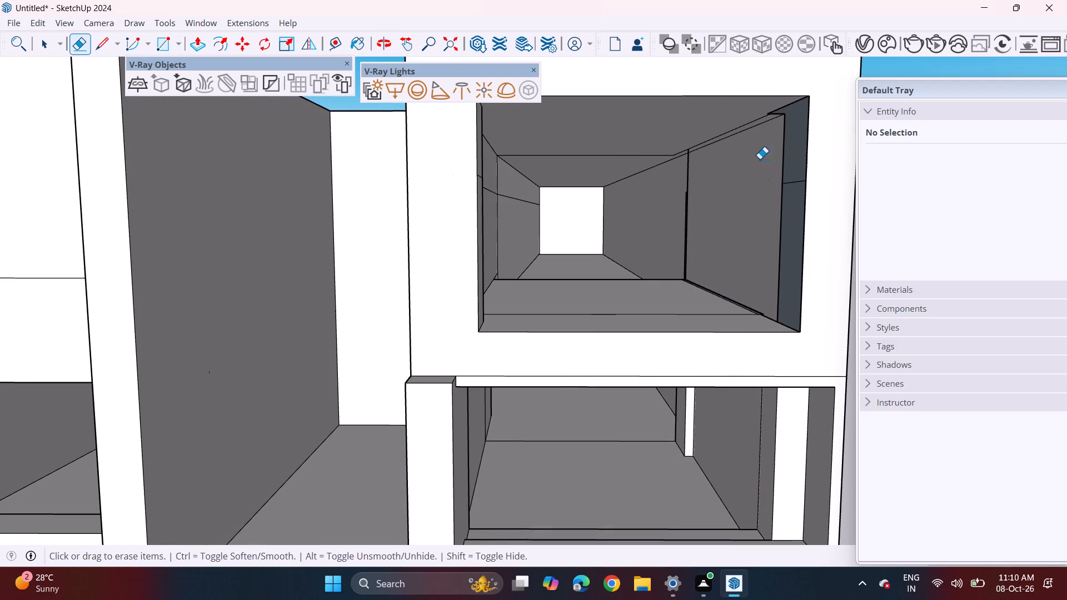
Erase the remaining rear vertical edges and the ceiling edges along the right interior wall of the top-floor room.
middle_drag(760, 152, 775, 147)
scroll(651, 239, up, 3)
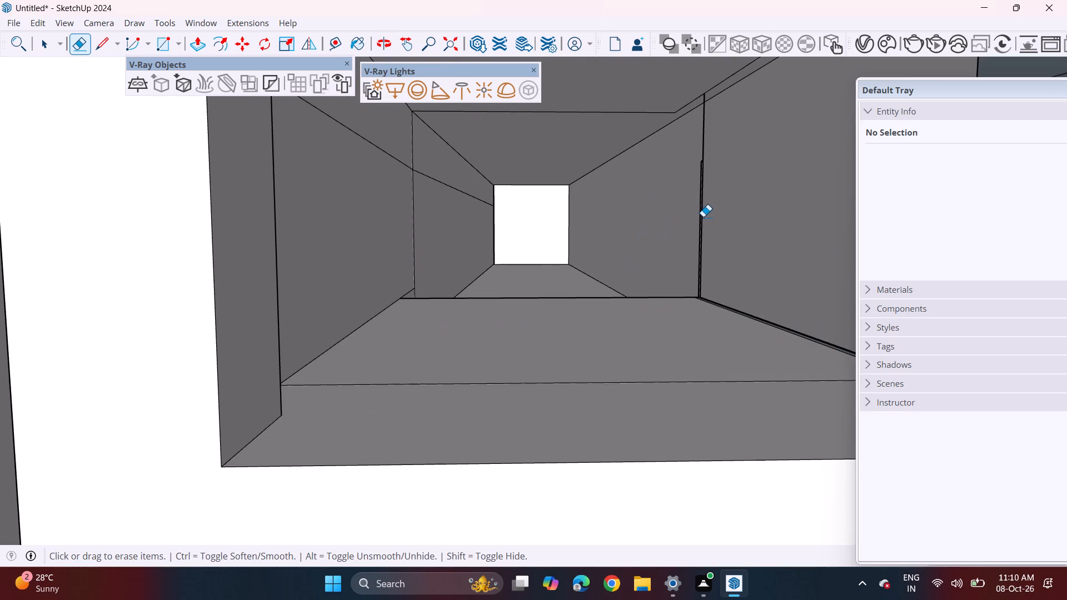
click(703, 217)
click(707, 159)
drag(655, 102, 644, 112)
drag(681, 98, 682, 105)
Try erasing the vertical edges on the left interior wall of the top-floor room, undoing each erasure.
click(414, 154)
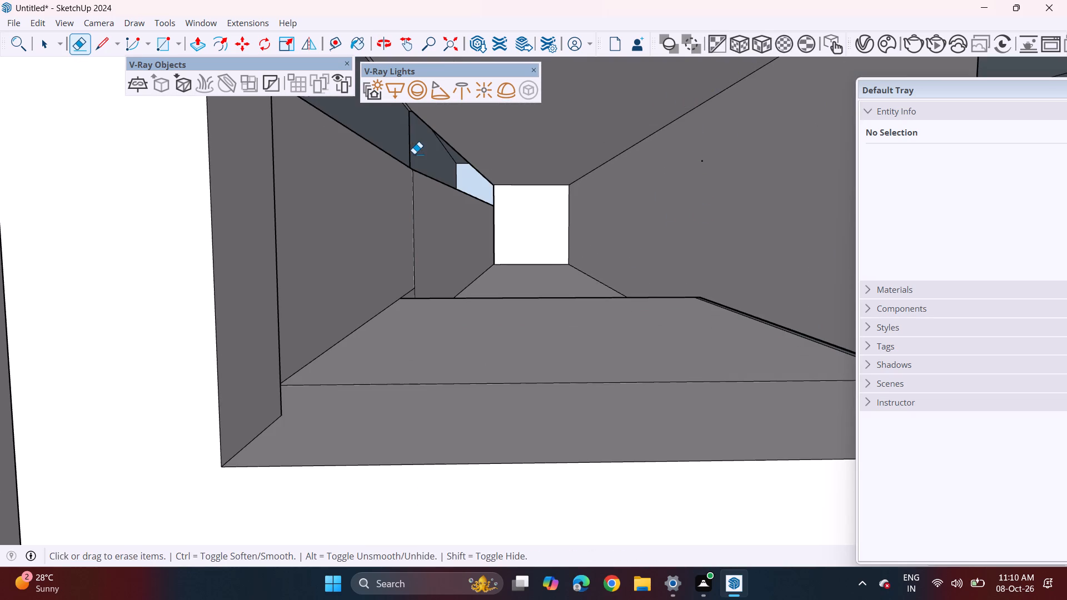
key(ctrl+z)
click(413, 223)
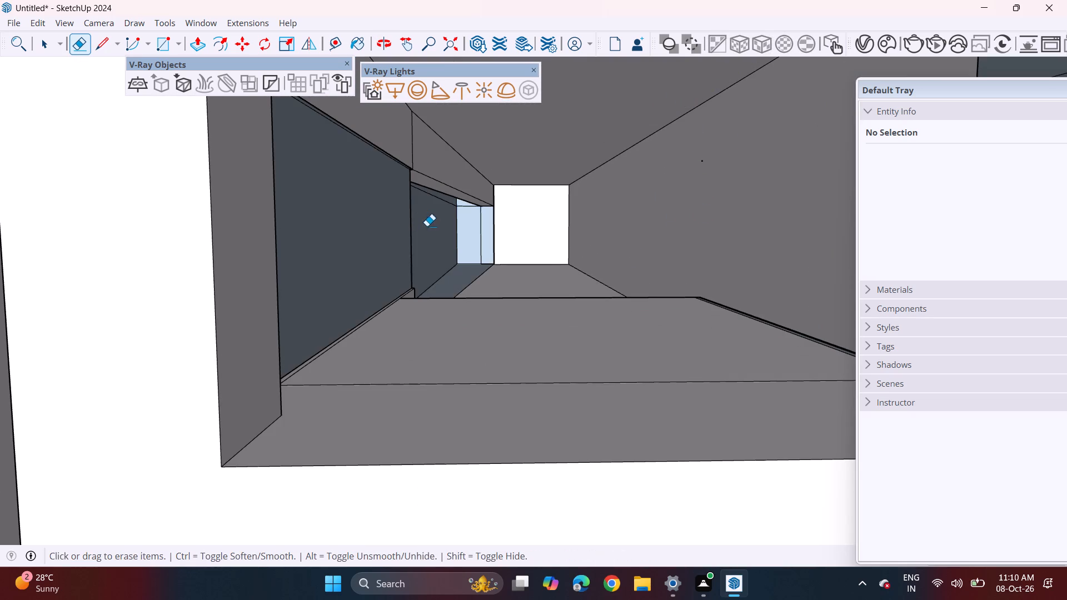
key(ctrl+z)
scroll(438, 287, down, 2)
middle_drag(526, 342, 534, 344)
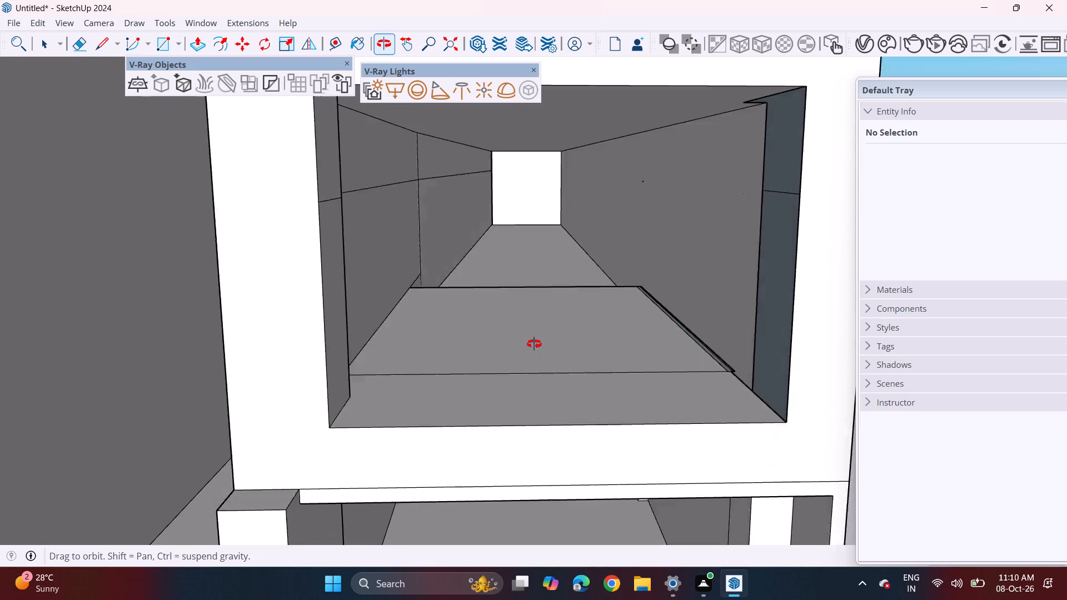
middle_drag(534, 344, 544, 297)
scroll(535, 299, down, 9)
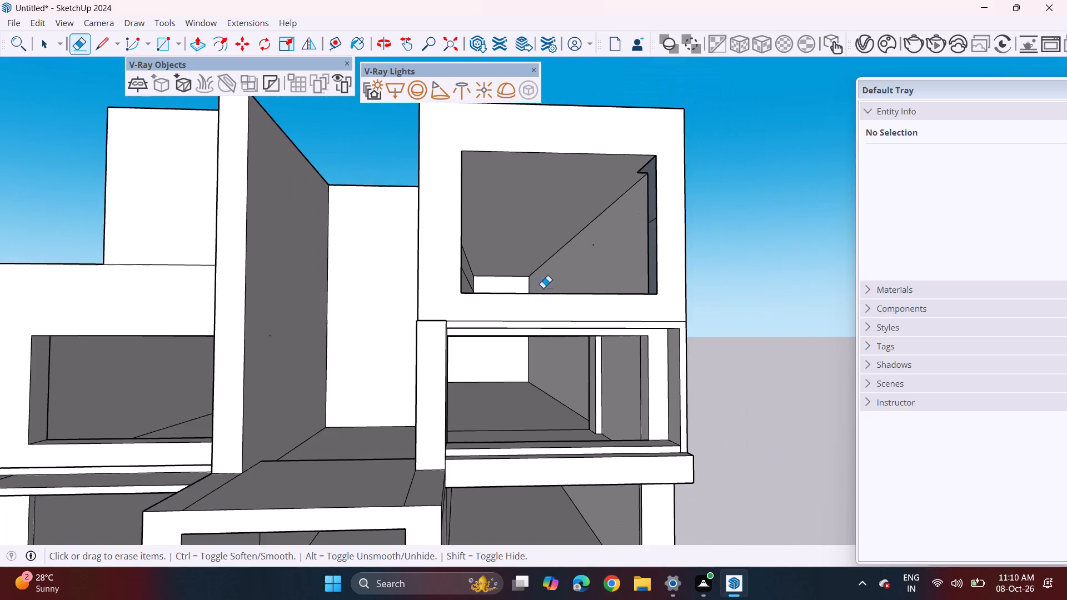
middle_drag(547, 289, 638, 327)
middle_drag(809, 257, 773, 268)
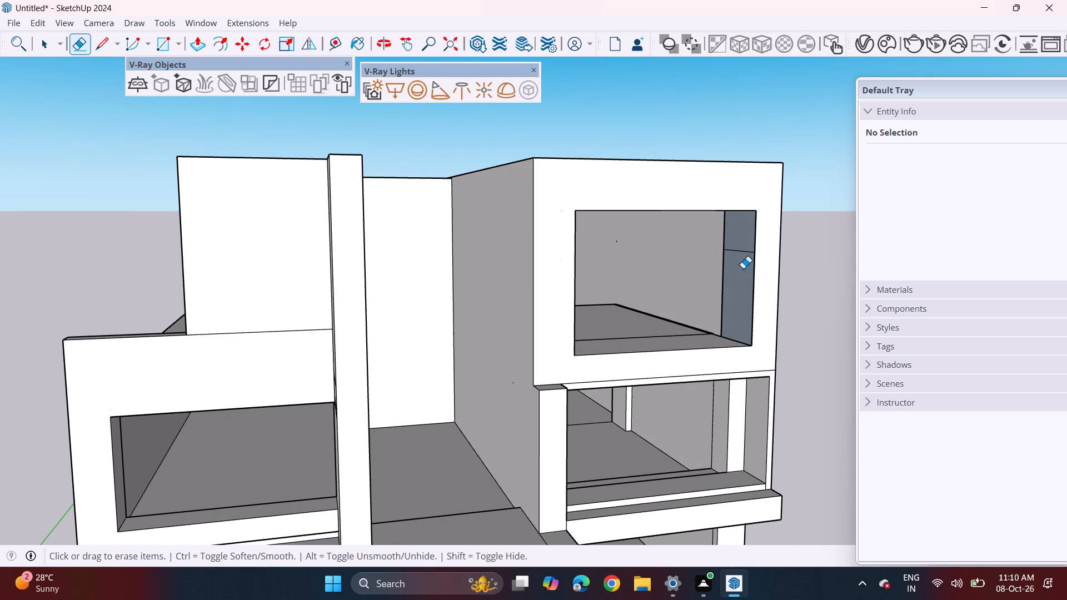
Erase the horizontal dividing edge on the right interior wall of the top-floor right opening.
drag(740, 258, 738, 263)
click(739, 253)
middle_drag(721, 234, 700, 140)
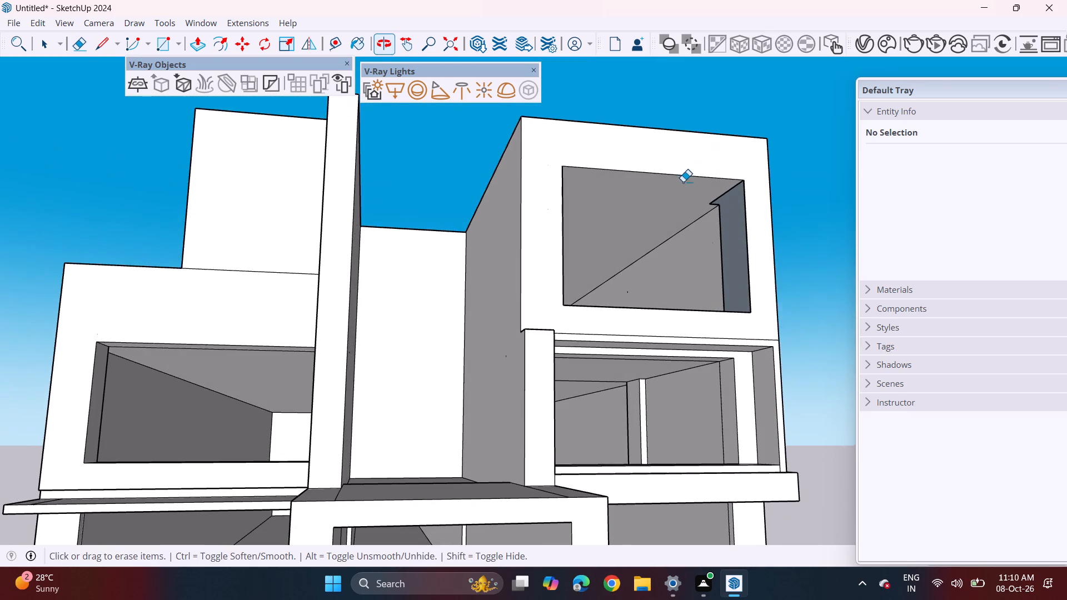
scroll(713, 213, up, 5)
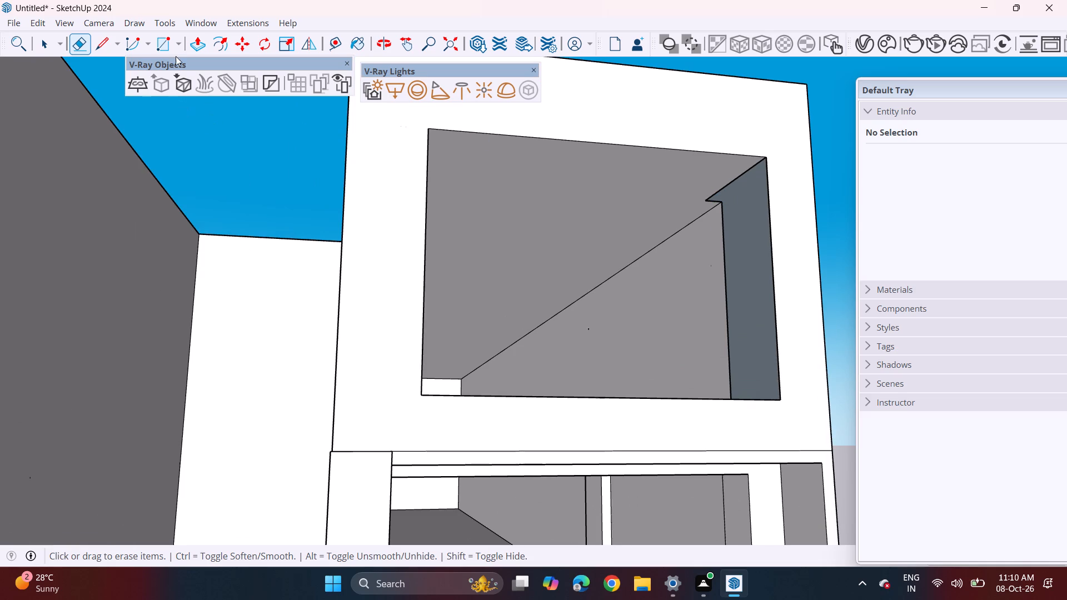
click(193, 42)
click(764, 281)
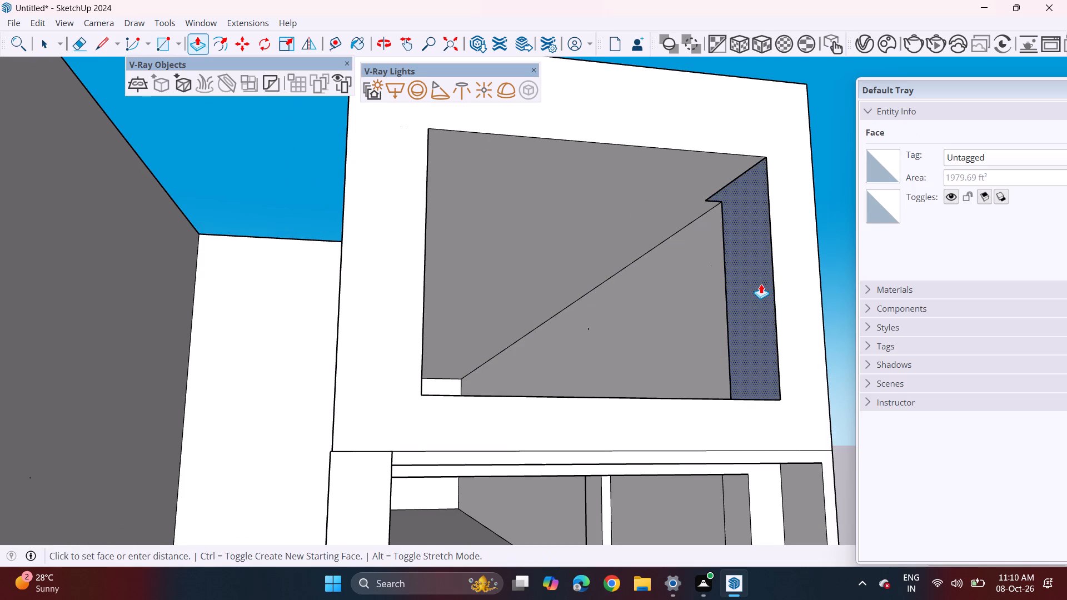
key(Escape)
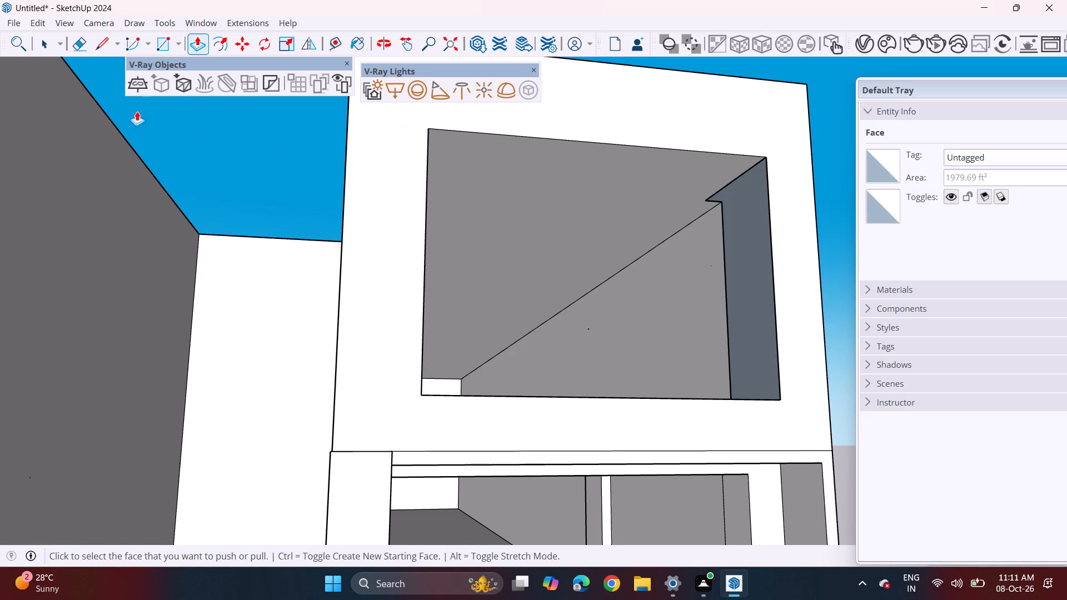
Draw a line from the notch corner to the top-floor opening's upper right corner, and Push/Pull the resulting sliver down to the opening's bottom edge.
click(107, 39)
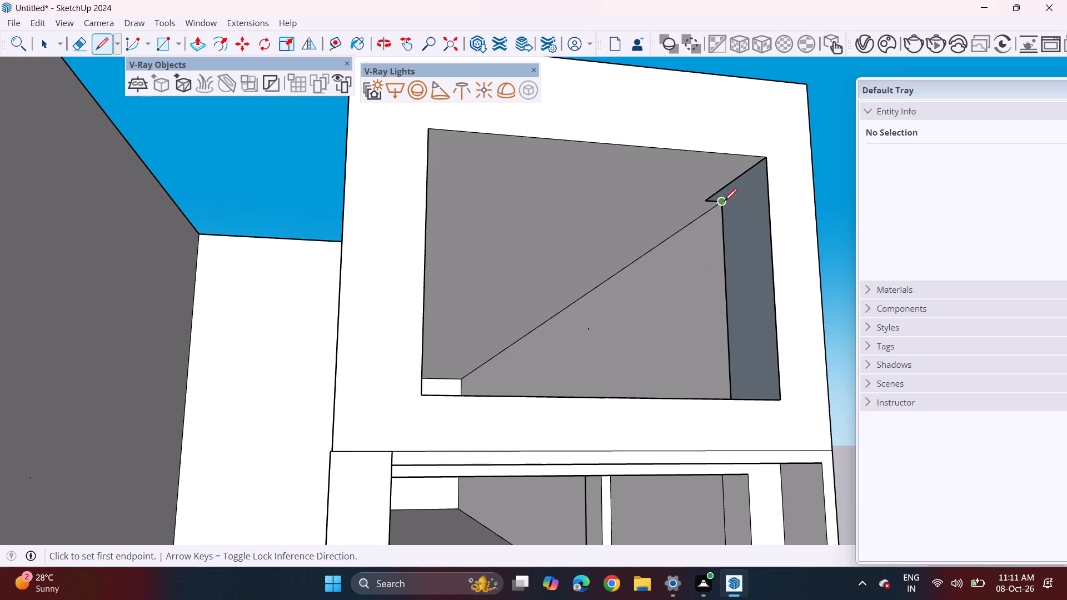
click(724, 201)
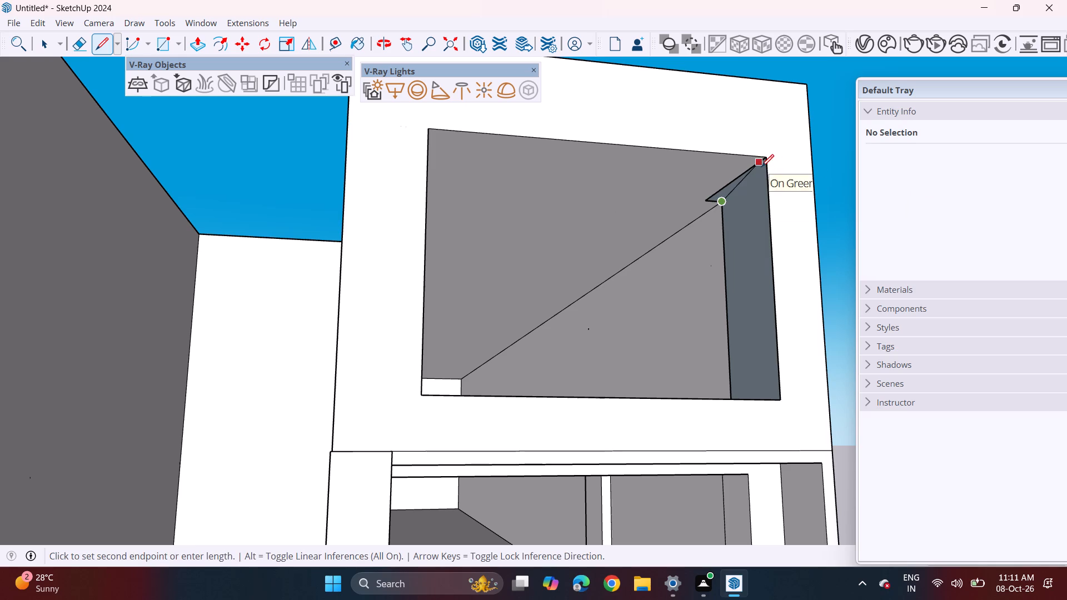
click(765, 163)
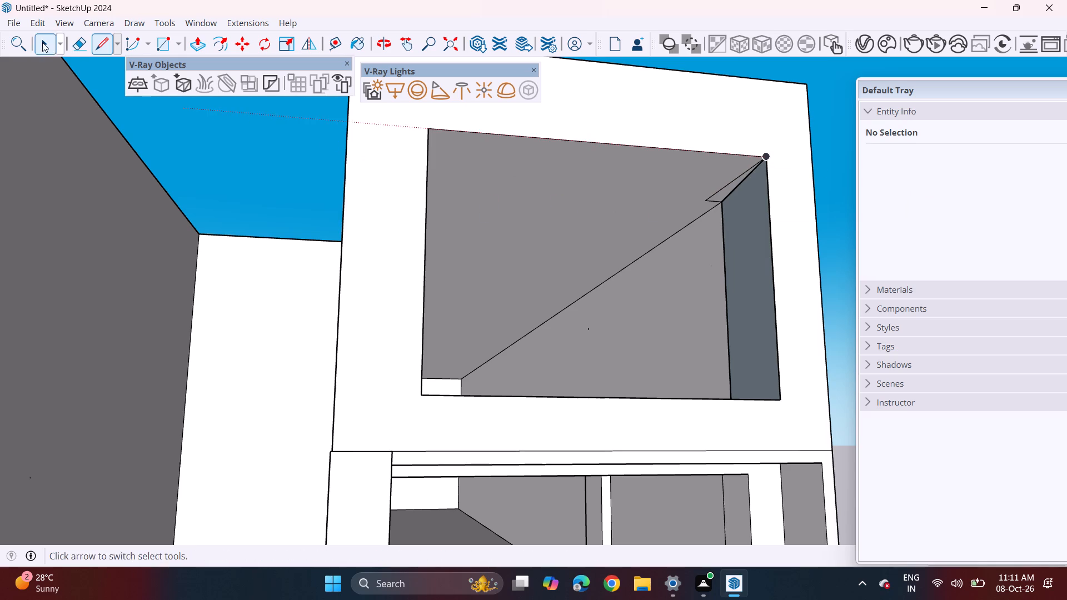
click(201, 42)
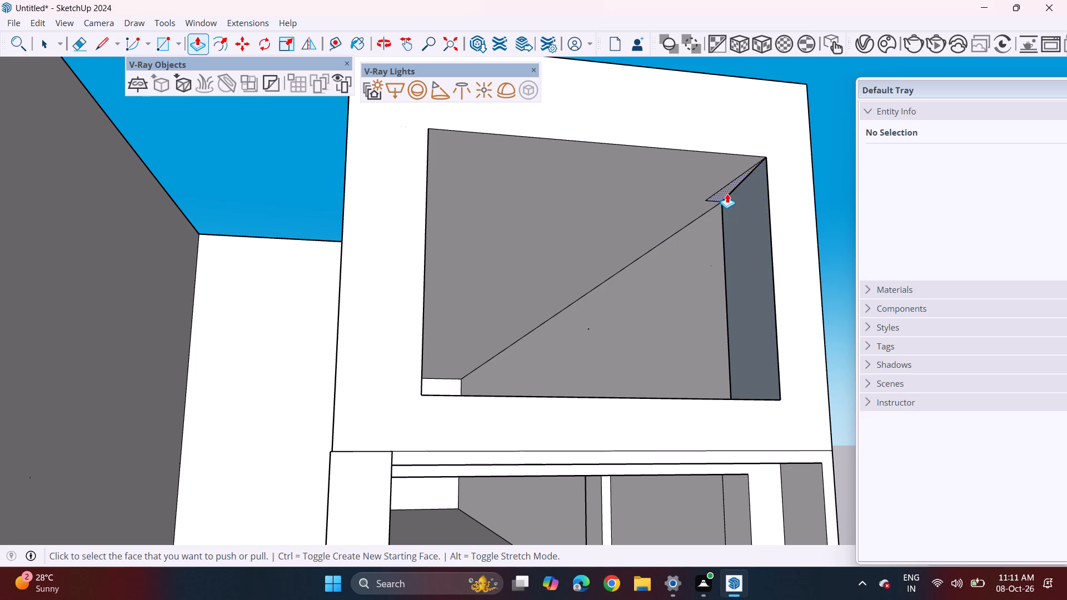
click(727, 193)
click(769, 407)
Examine the repaired top-floor opening, the front elevation and the entrance portal from several angles.
scroll(731, 306, down, 3)
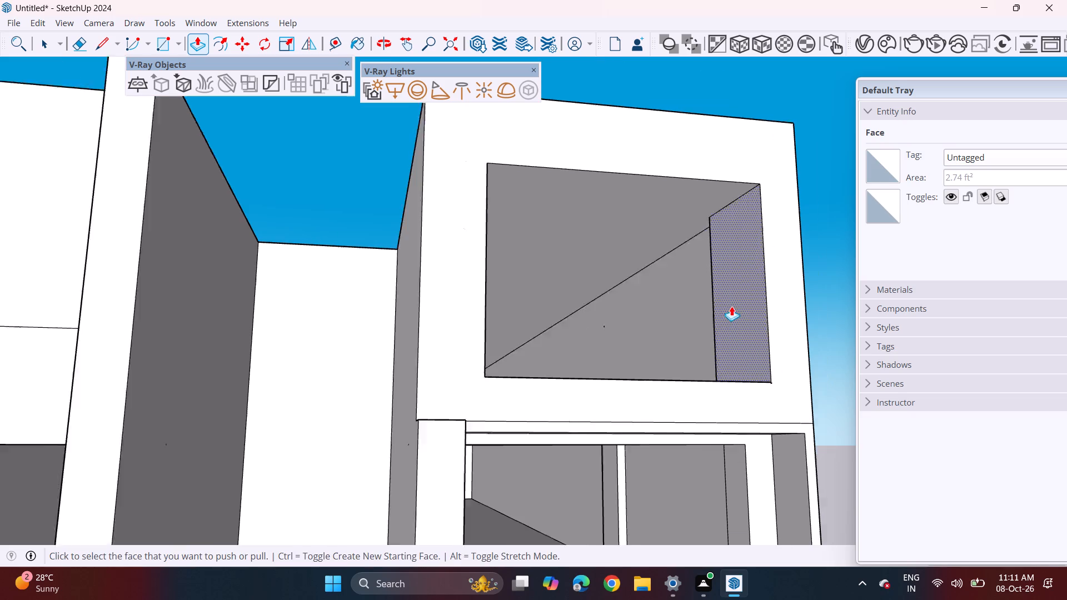
middle_drag(723, 311, 634, 408)
scroll(634, 408, down, 2)
shift+middle_drag(626, 412, 742, 378)
scroll(739, 379, down, 2)
middle_drag(735, 394, 720, 372)
shift+middle_drag(706, 373, 629, 329)
scroll(628, 319, down, 1)
scroll(559, 426, down, 1)
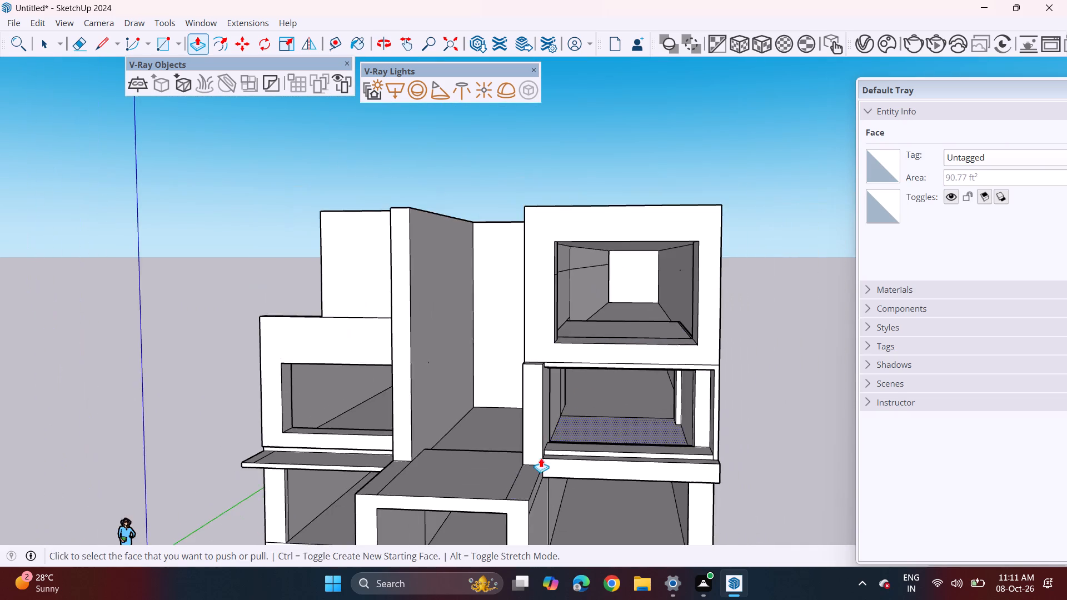
middle_drag(555, 460, 585, 361)
middle_drag(551, 382, 582, 370)
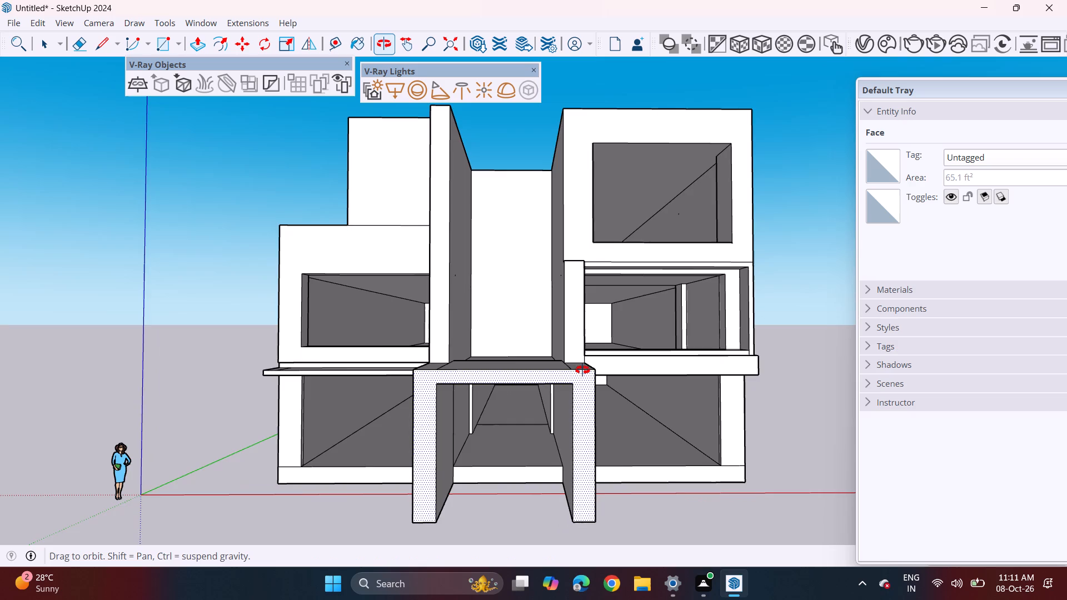
middle_drag(582, 370, 571, 366)
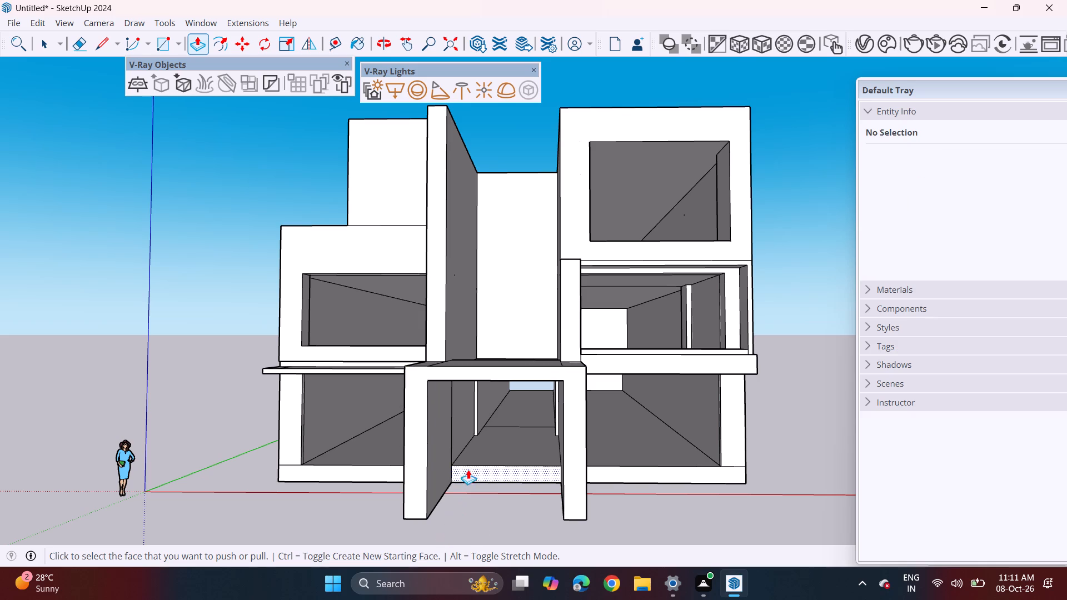
middle_drag(468, 469, 383, 426)
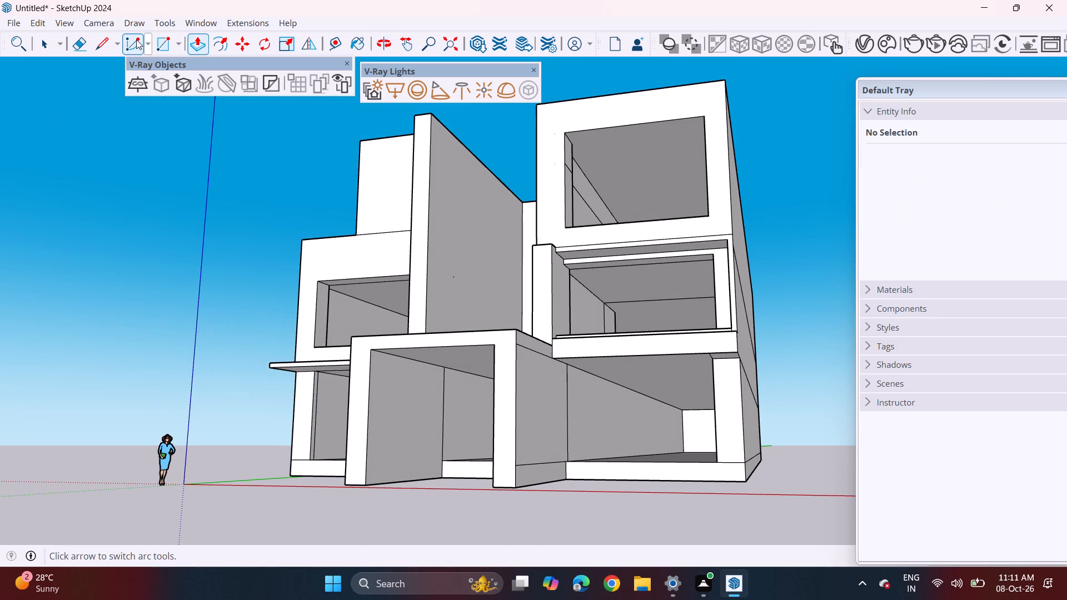
Draw a 4' by 7' door rectangle standing on the floor edge of the left wall inside the entrance passage.
click(161, 42)
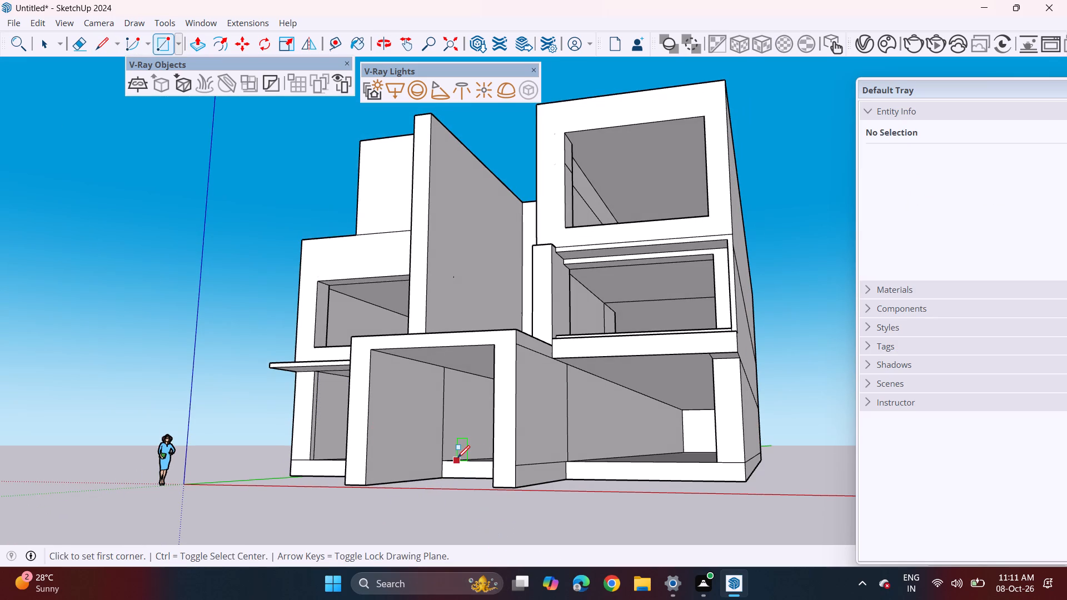
middle_drag(491, 428, 522, 461)
scroll(499, 466, up, 5)
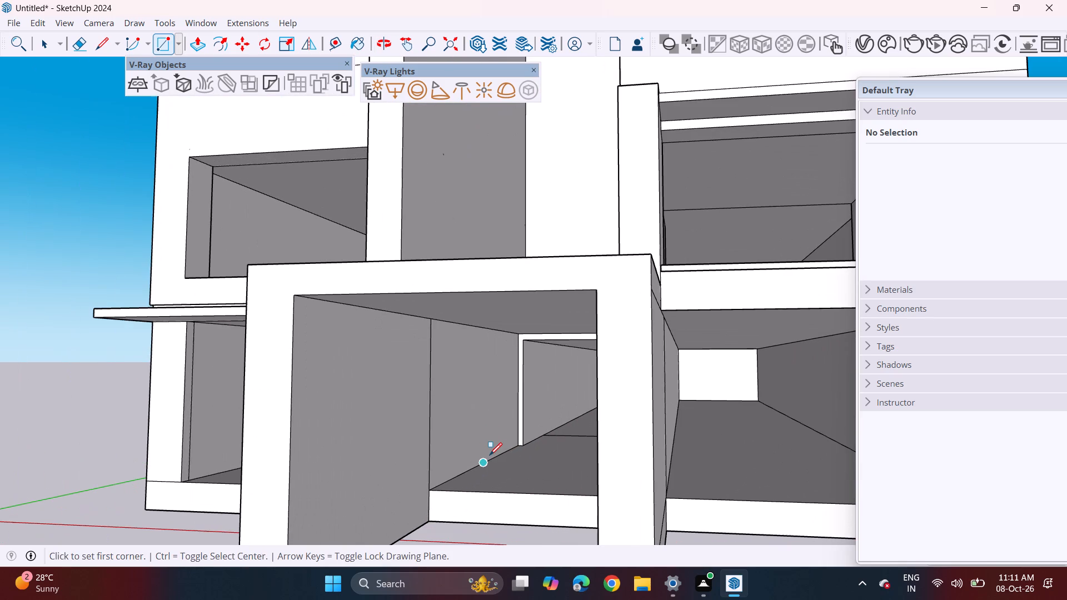
click(490, 455)
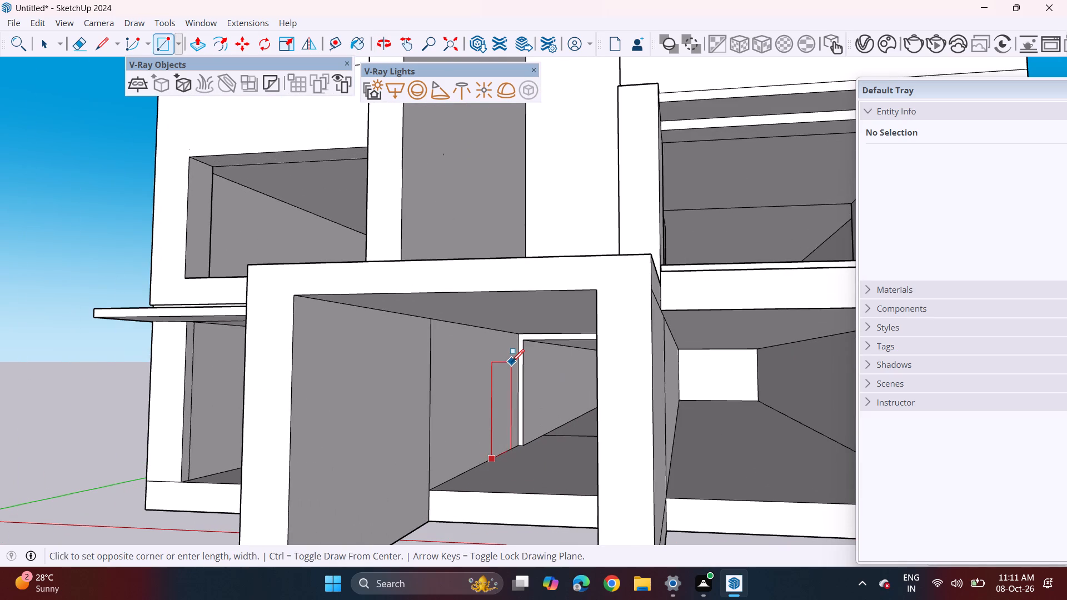
text(4')
key(7)
key(BackSpace)
key(comma)
text(7')
key(Return)
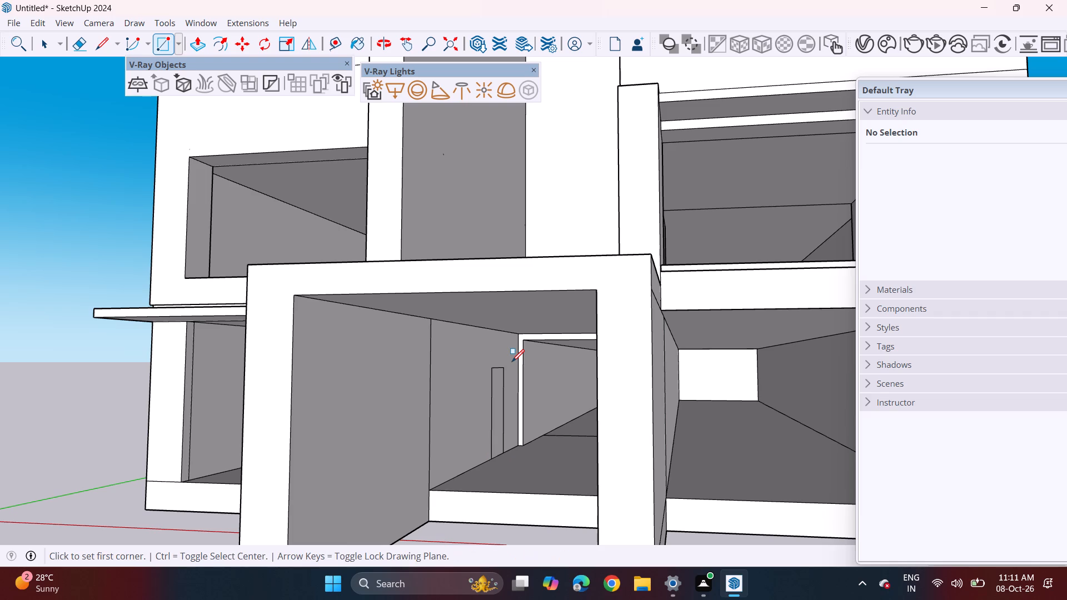
Push/Pull the 4' by 7' door rectangle through the full wall thickness to cut an open doorway into the left room.
click(196, 47)
click(498, 416)
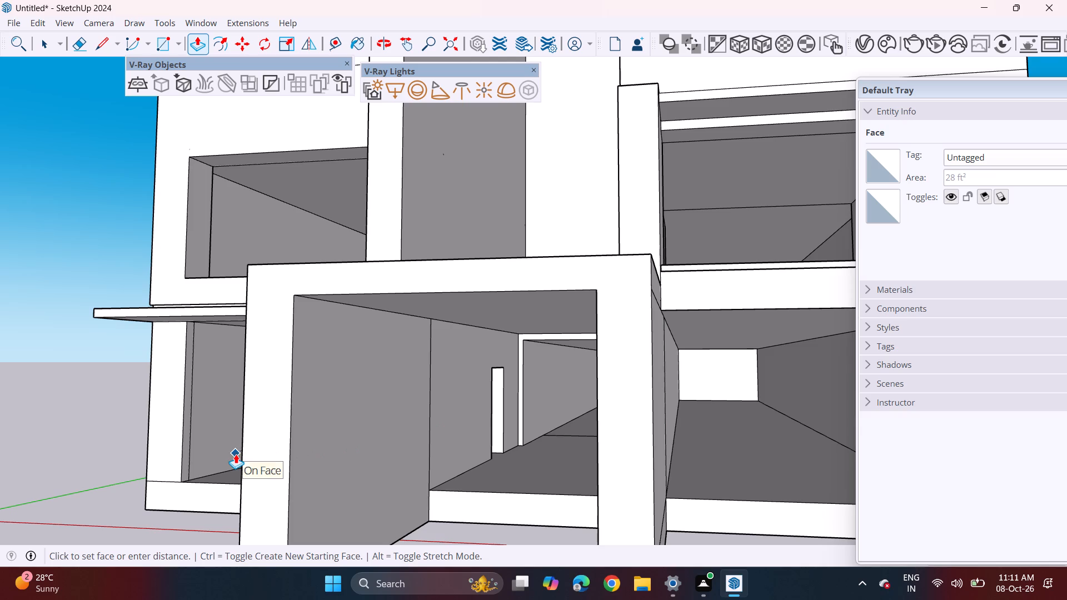
middle_drag(236, 454, 356, 468)
scroll(356, 468, up, 1)
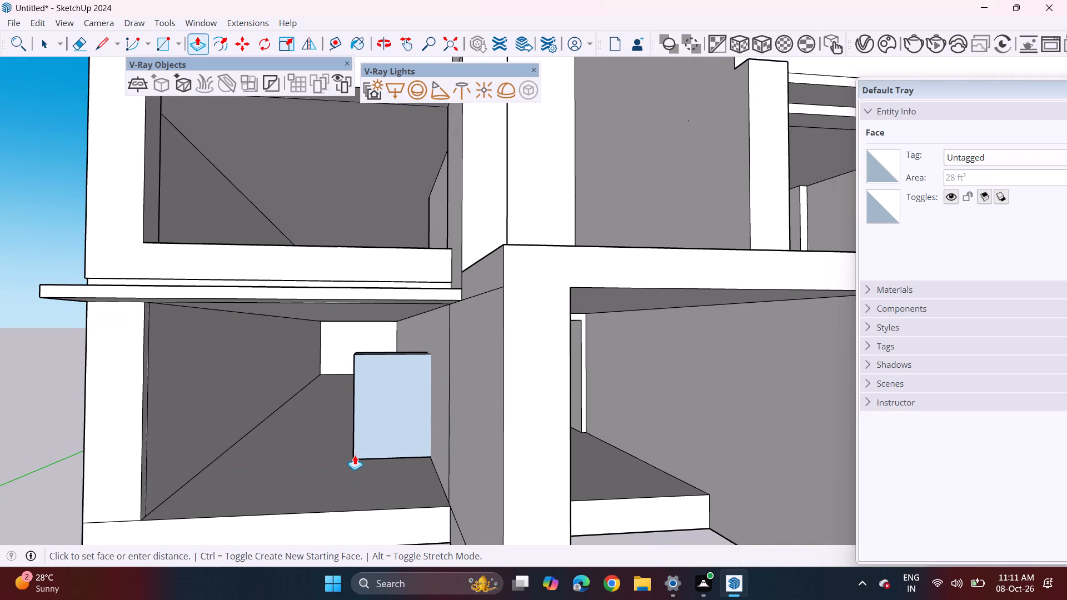
click(430, 451)
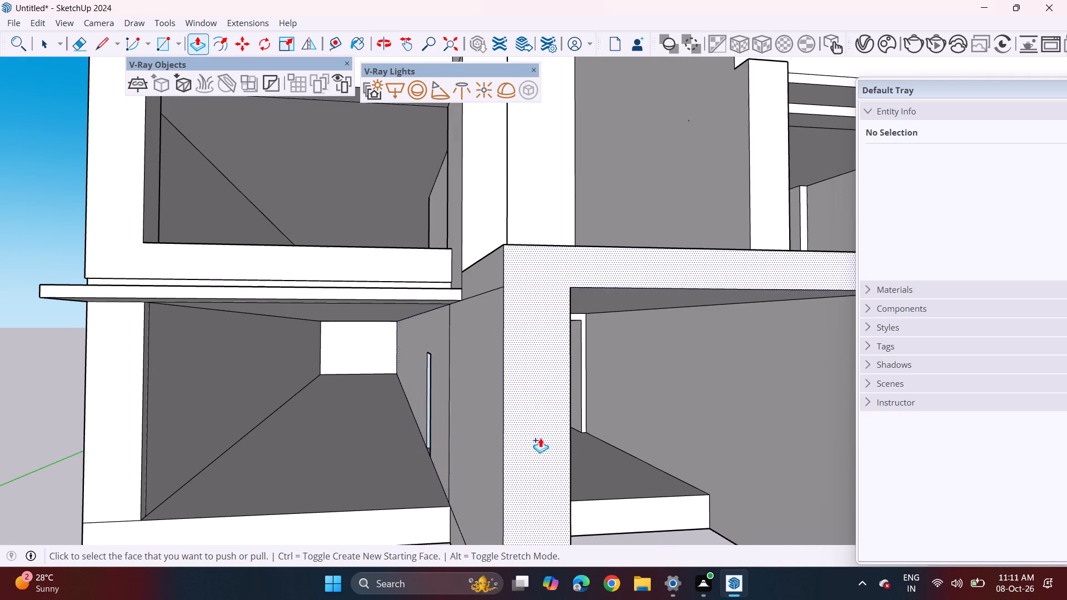
middle_drag(597, 439, 477, 433)
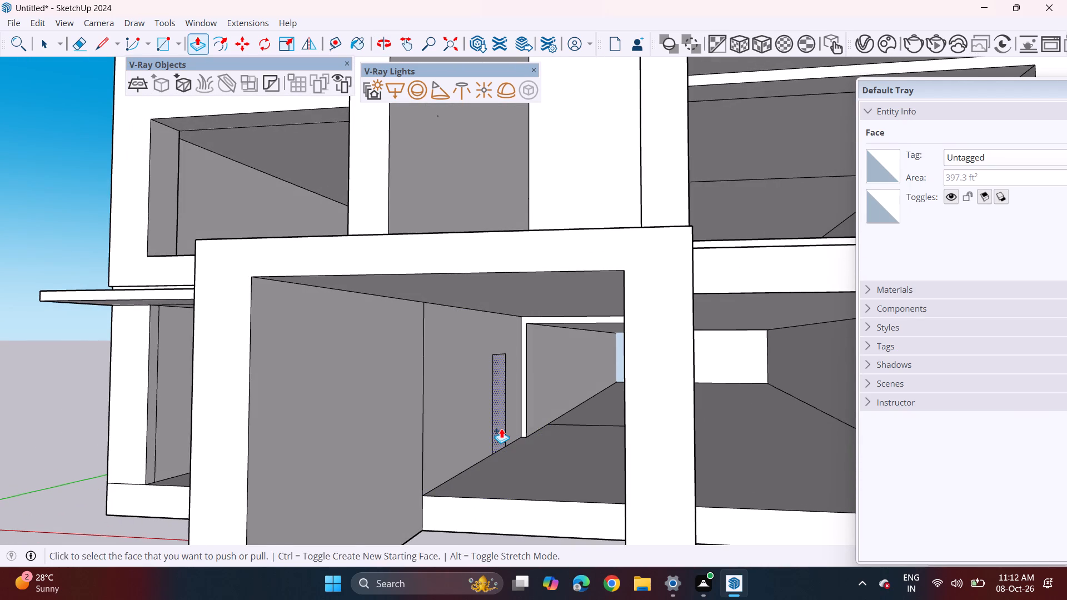
click(501, 428)
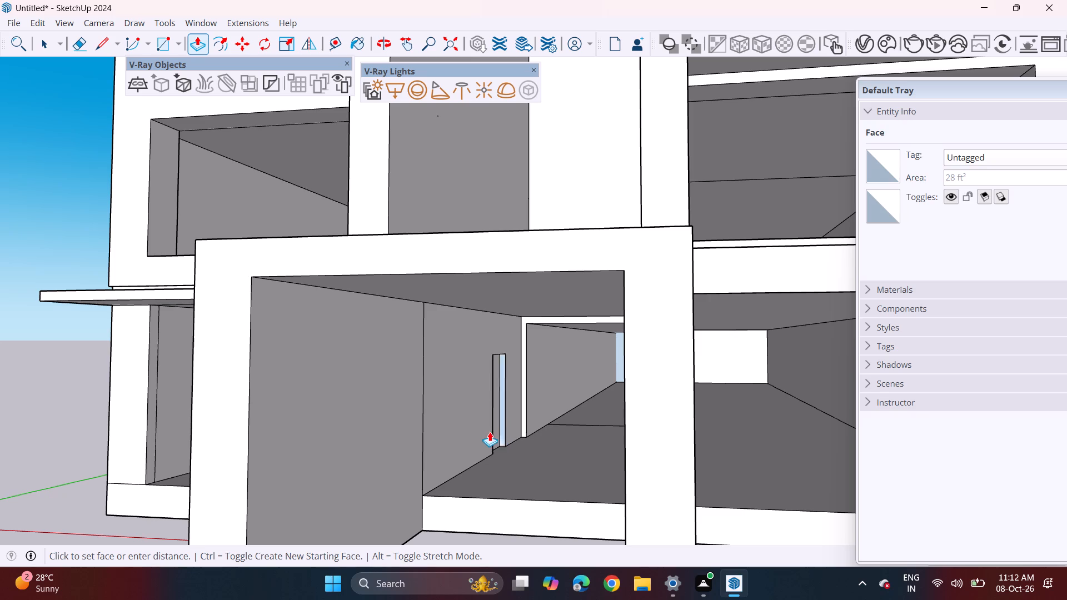
click(481, 432)
Erase the leftover vertical seams and base line on the inner and outer faces of the entrance portal's left wall.
middle_drag(442, 448, 554, 433)
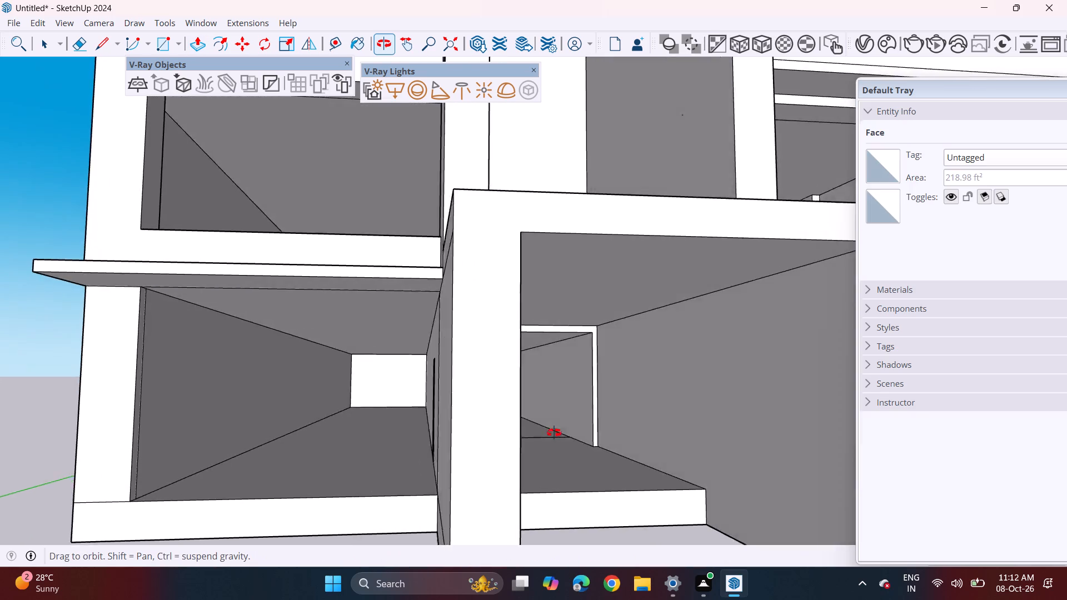
middle_drag(554, 433, 465, 447)
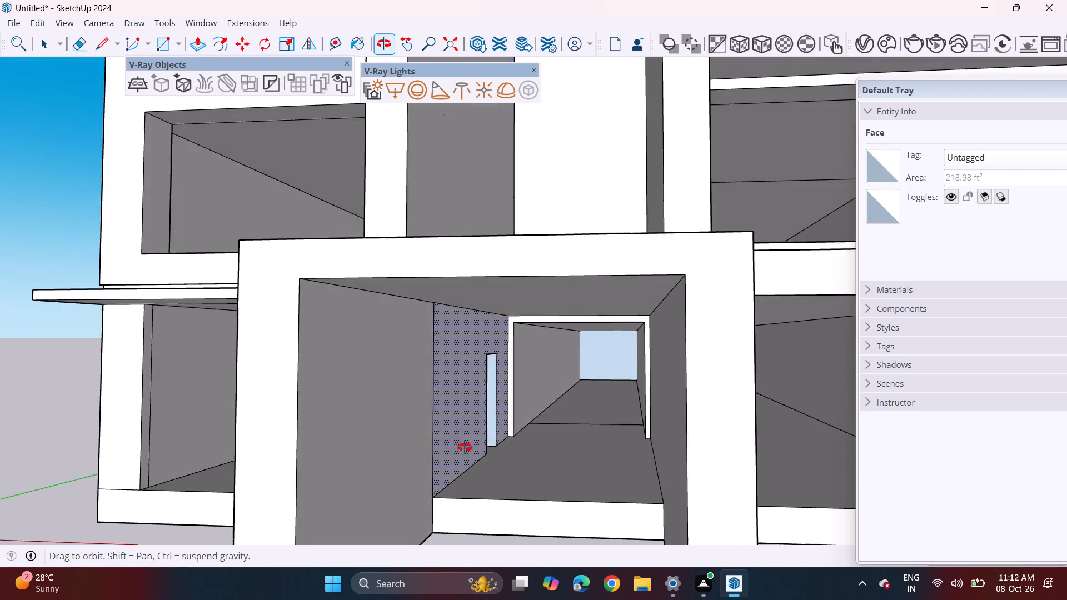
middle_drag(465, 447, 467, 444)
scroll(567, 459, down, 4)
middle_drag(436, 353, 426, 318)
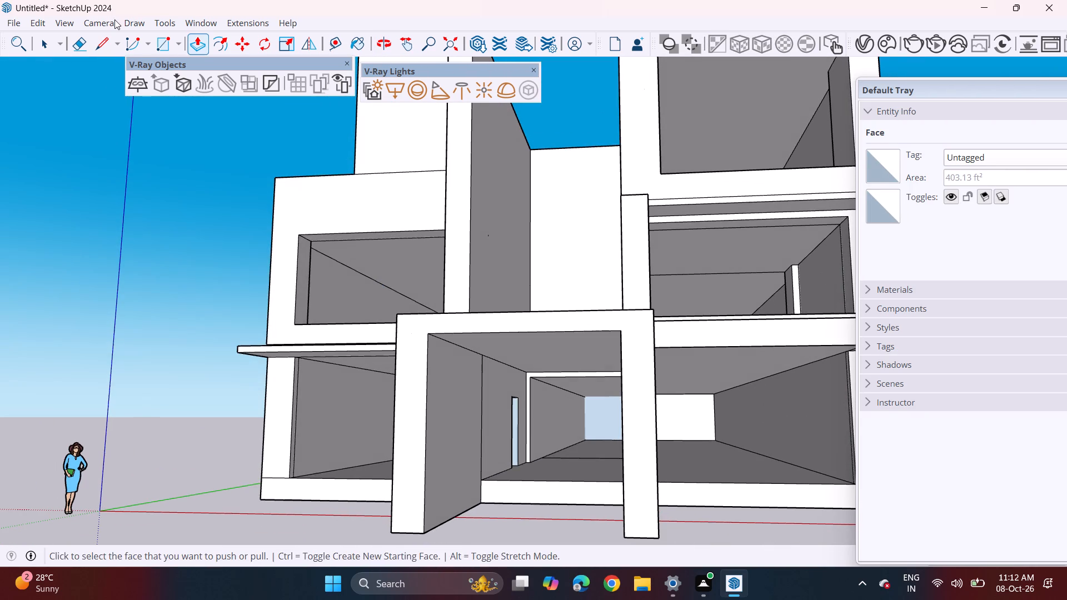
click(84, 47)
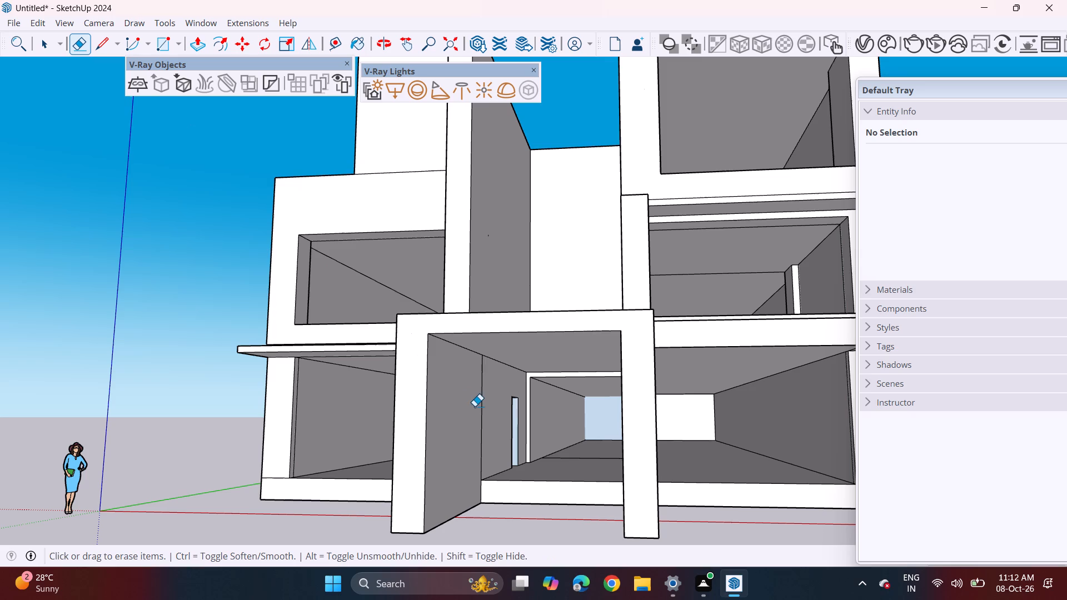
click(480, 411)
middle_drag(476, 426, 567, 448)
scroll(613, 481, down, 2)
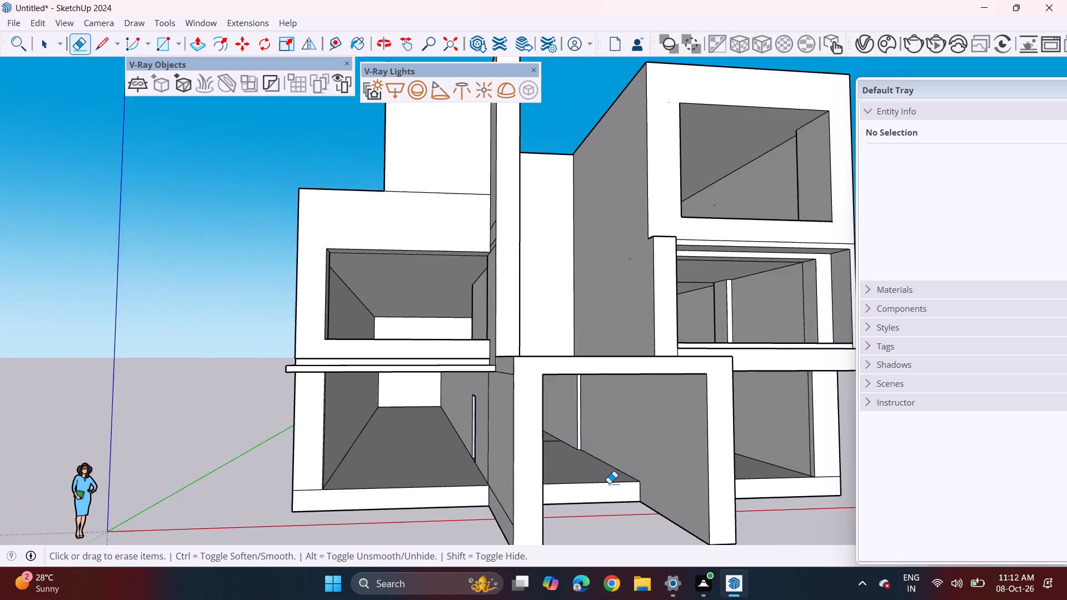
click(501, 459)
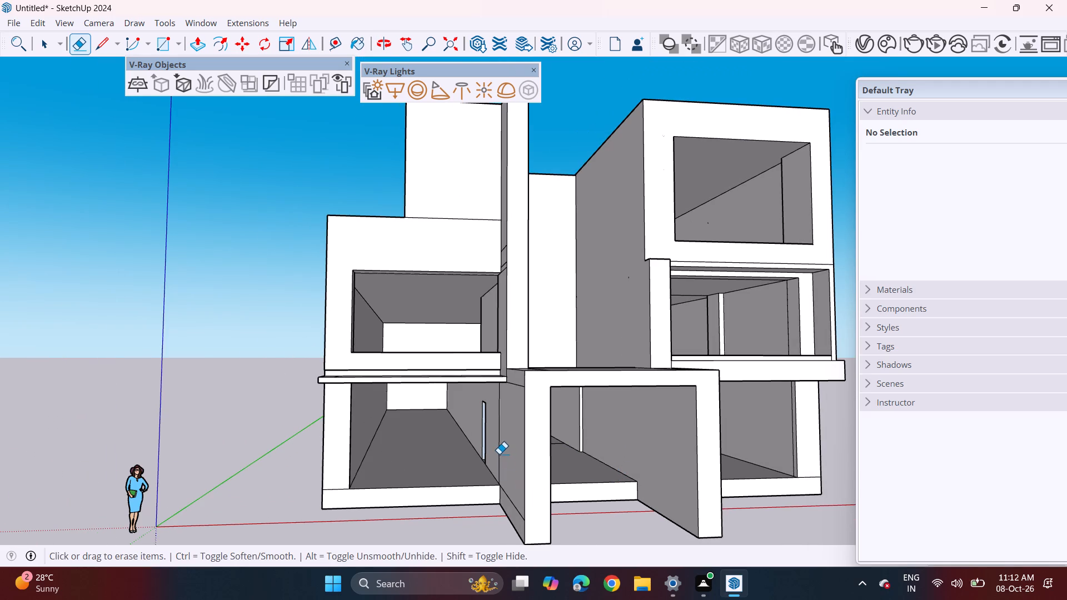
click(499, 454)
click(512, 504)
Erase the leftover vertical seam and base line on the outer face of the entrance portal's right wall.
middle_drag(551, 489, 384, 427)
click(584, 465)
drag(590, 460, 586, 481)
drag(620, 436, 639, 432)
Erase the leftover interior edges in the middle-floor right room, starting with the horizontal ceiling edge.
scroll(590, 448, down, 3)
middle_drag(498, 477, 612, 489)
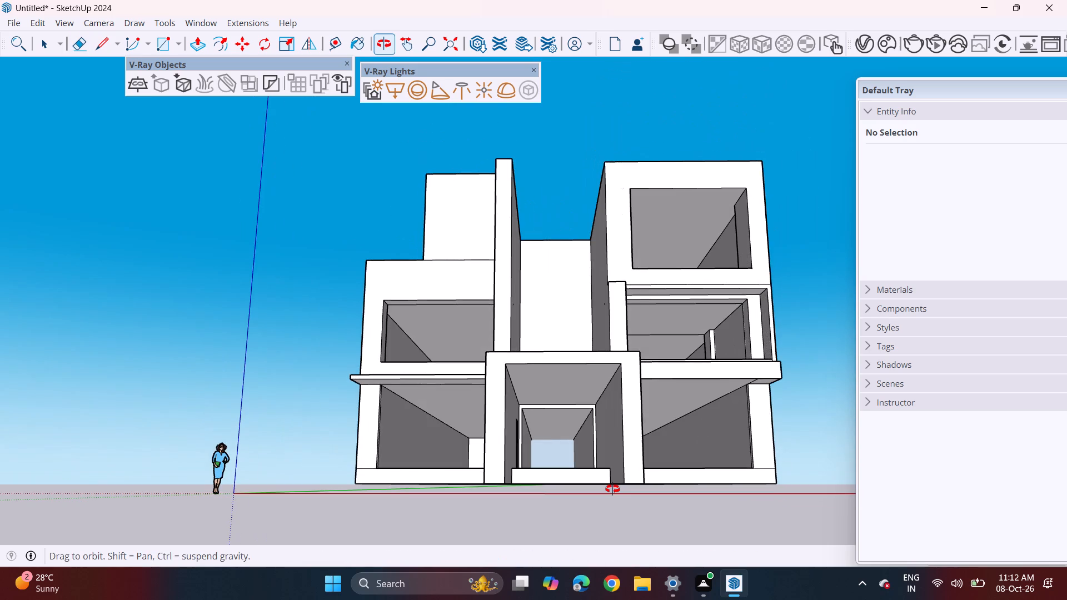
middle_drag(612, 489, 621, 527)
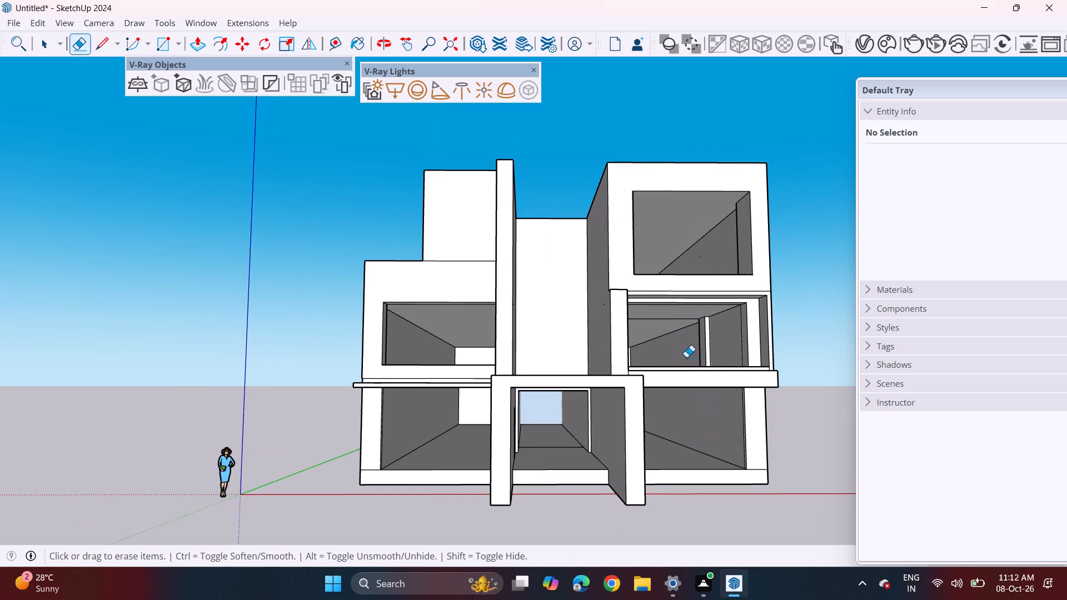
click(669, 319)
middle_click(692, 345)
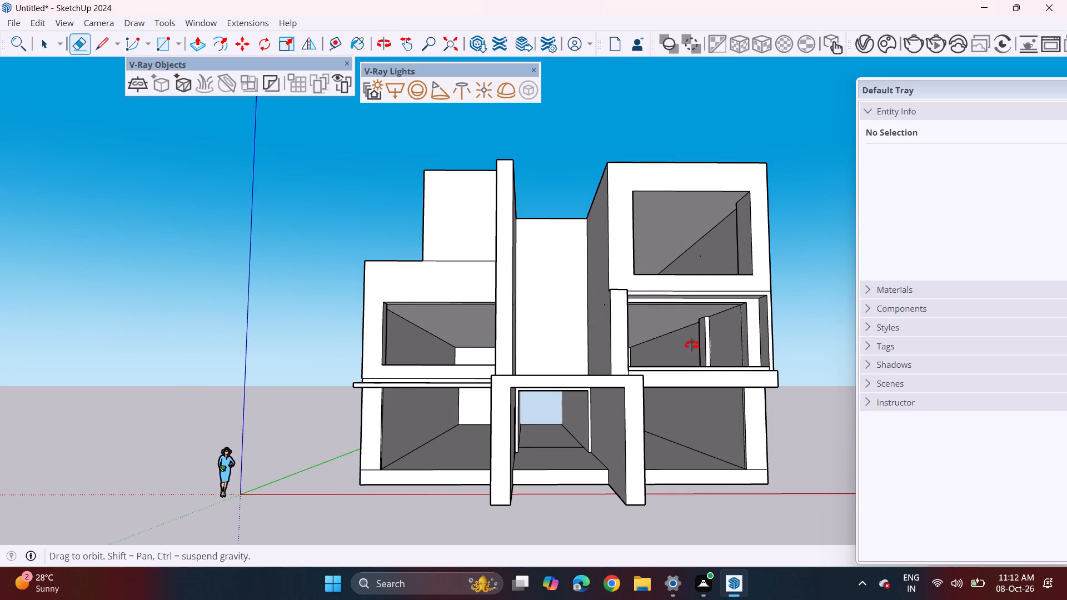
shift+middle_drag(691, 346, 635, 353)
middle_drag(633, 352, 595, 331)
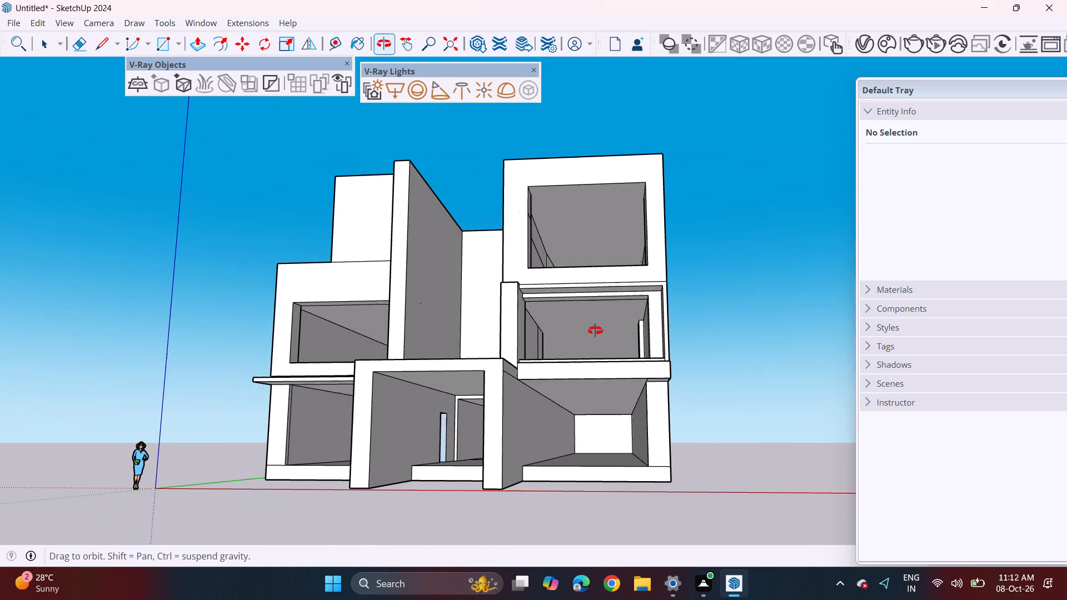
middle_drag(595, 331, 514, 368)
click(536, 353)
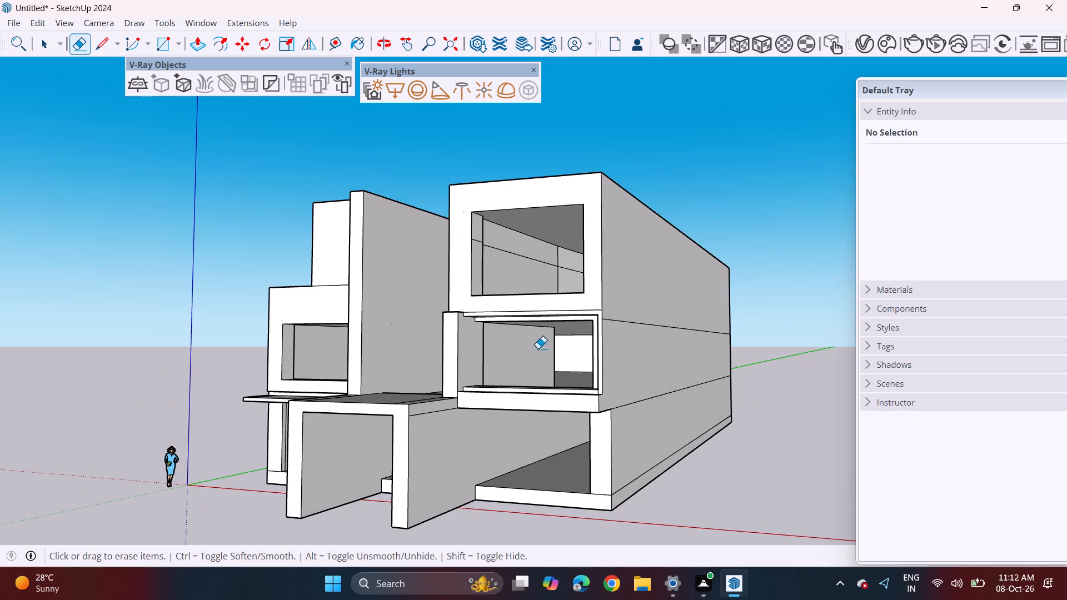
Examine the house front from several angles, checking the upper rooms and the entrance passage for leftover edges and missing openings.
middle_drag(503, 299, 574, 305)
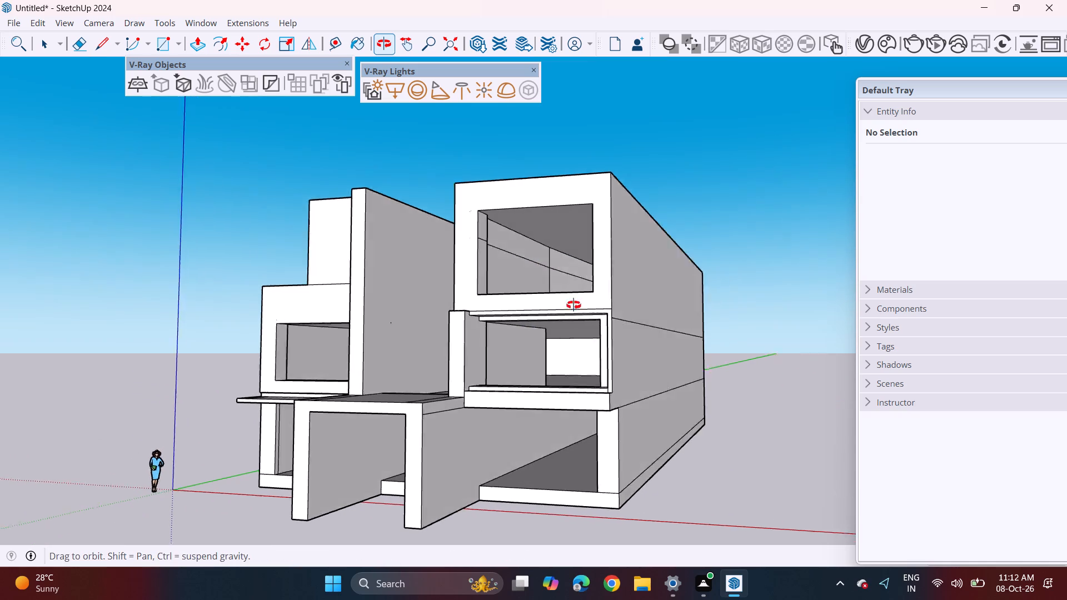
middle_drag(574, 305, 721, 333)
middle_drag(721, 333, 650, 324)
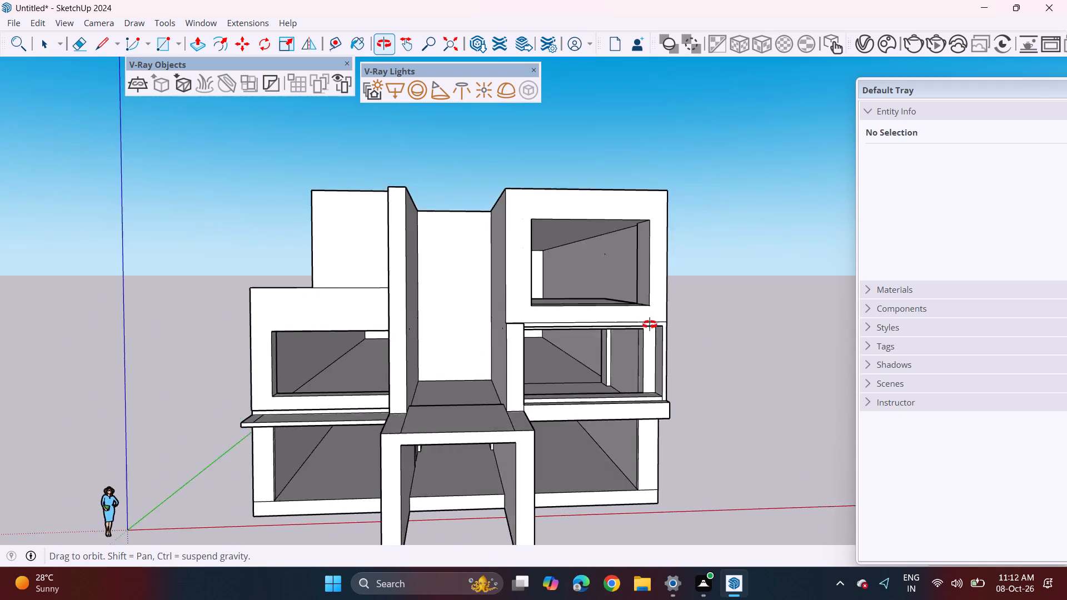
middle_drag(650, 324, 596, 286)
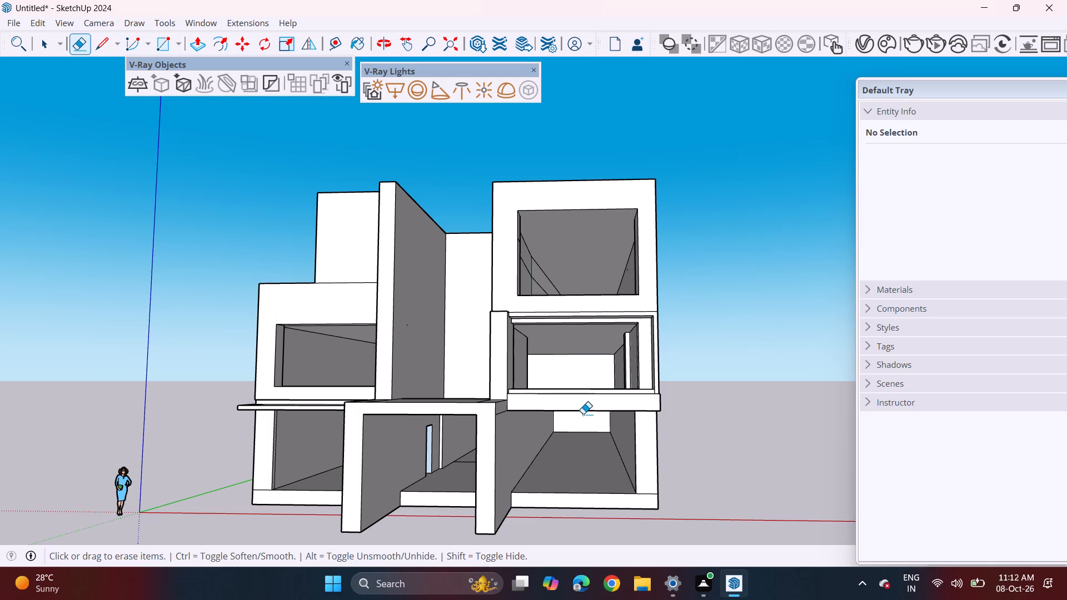
middle_drag(583, 414, 595, 436)
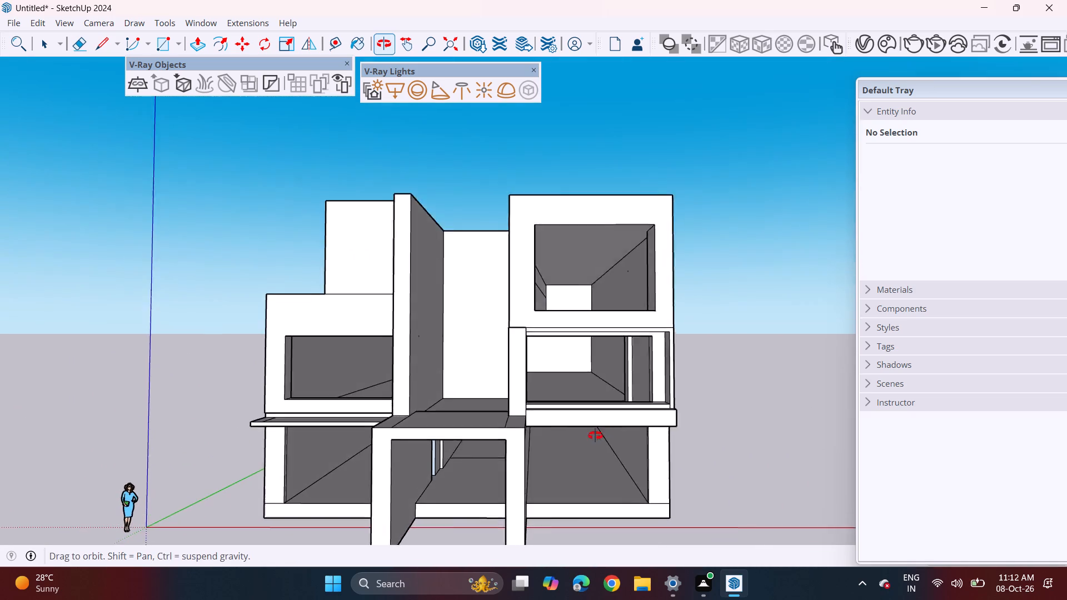
middle_drag(595, 436, 581, 446)
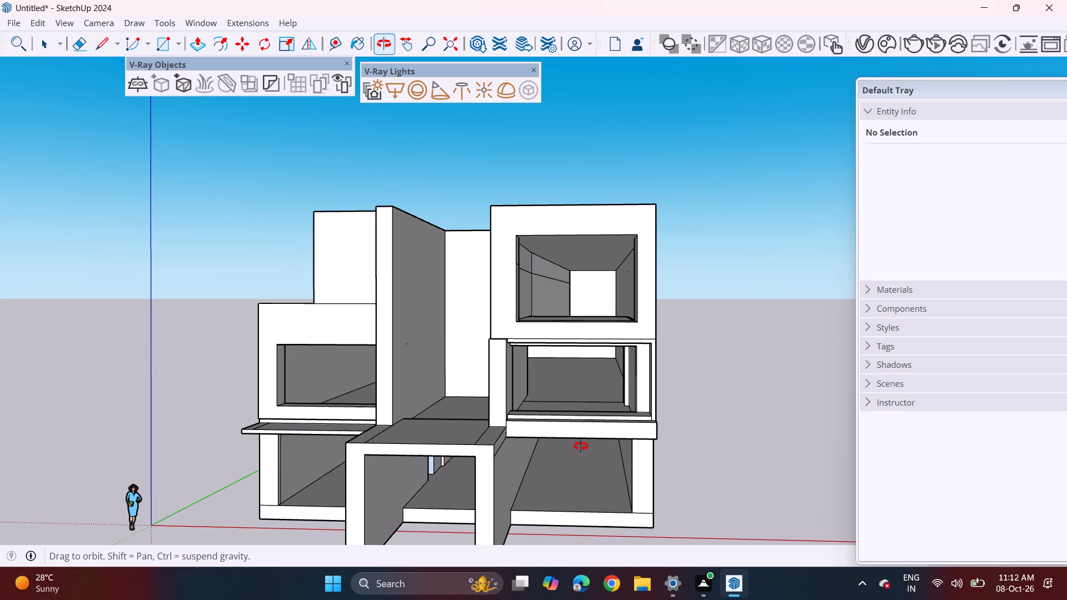
middle_drag(581, 446, 585, 427)
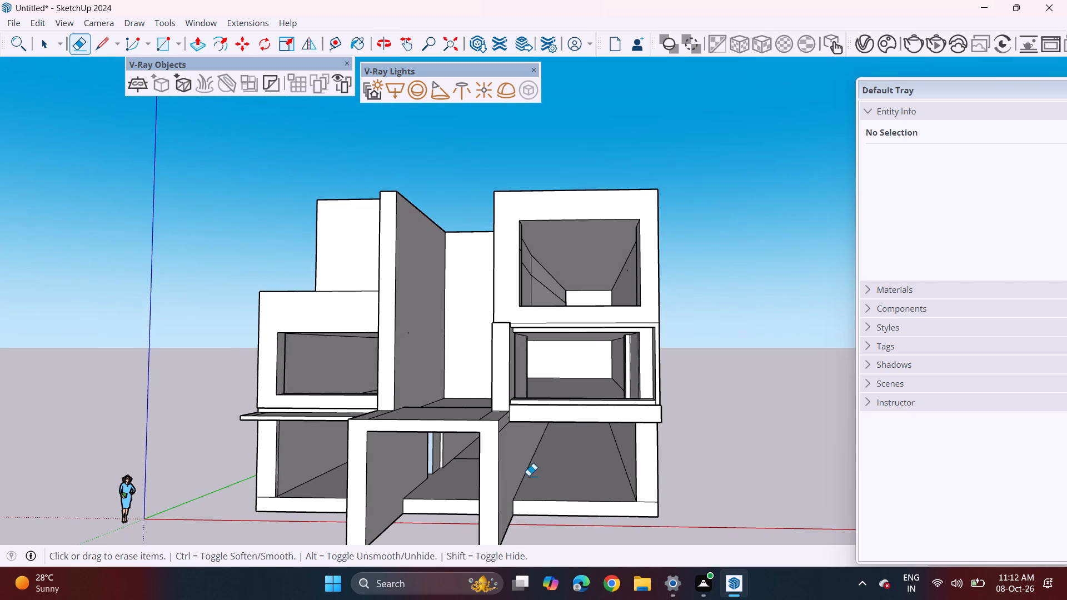
middle_drag(525, 479, 563, 444)
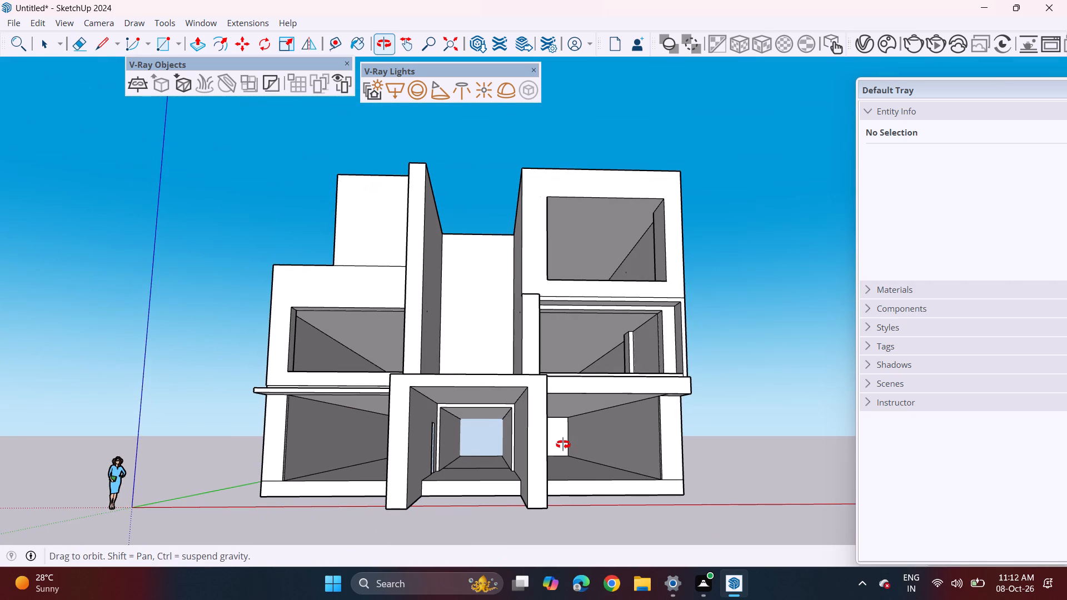
middle_drag(563, 444, 562, 444)
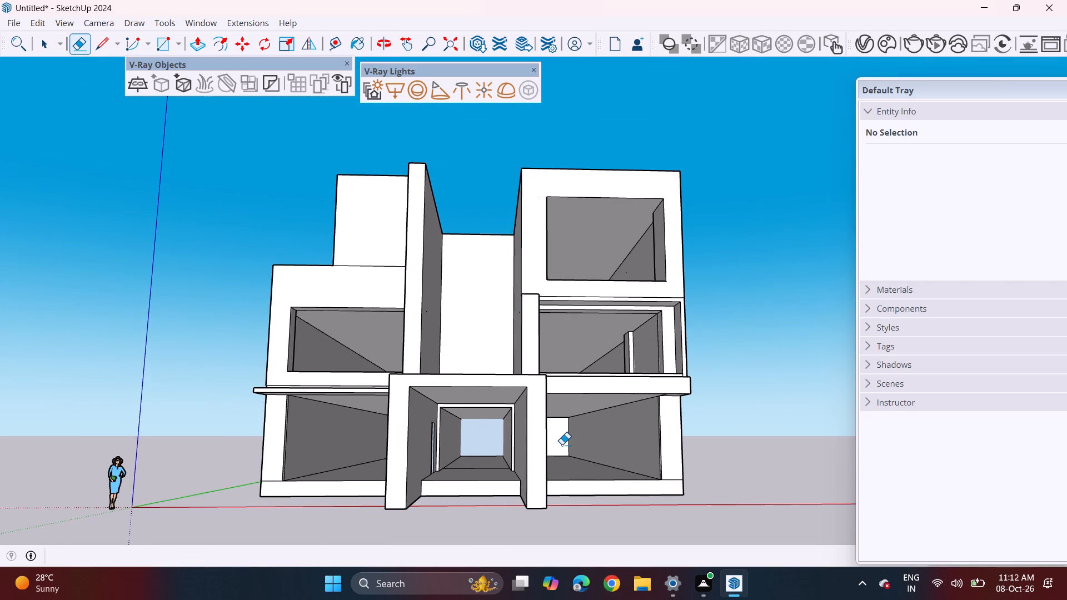
Draw a 4' by 7' door rectangle from the floor on the inner face of the entrance passage's right wall.
middle_drag(313, 422, 405, 442)
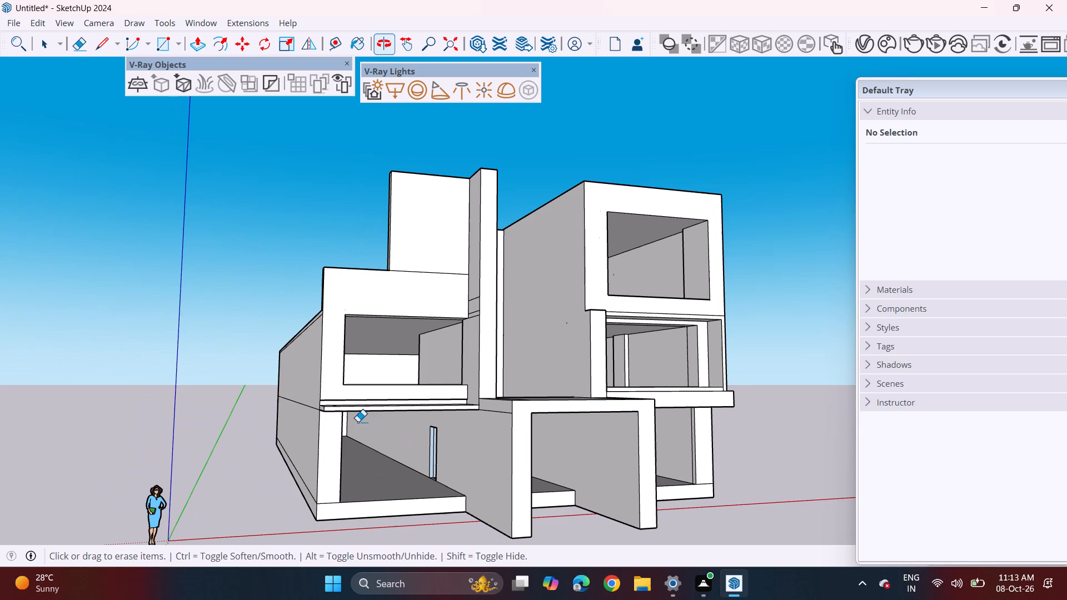
click(154, 51)
scroll(577, 479, up, 2)
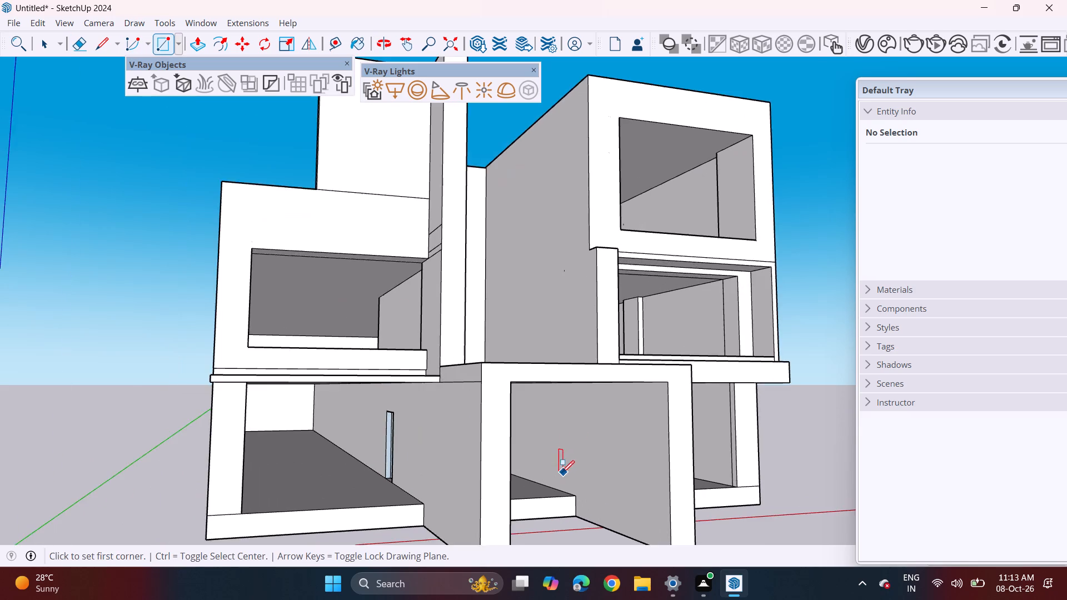
scroll(562, 473, up, 4)
middle_drag(501, 476, 410, 484)
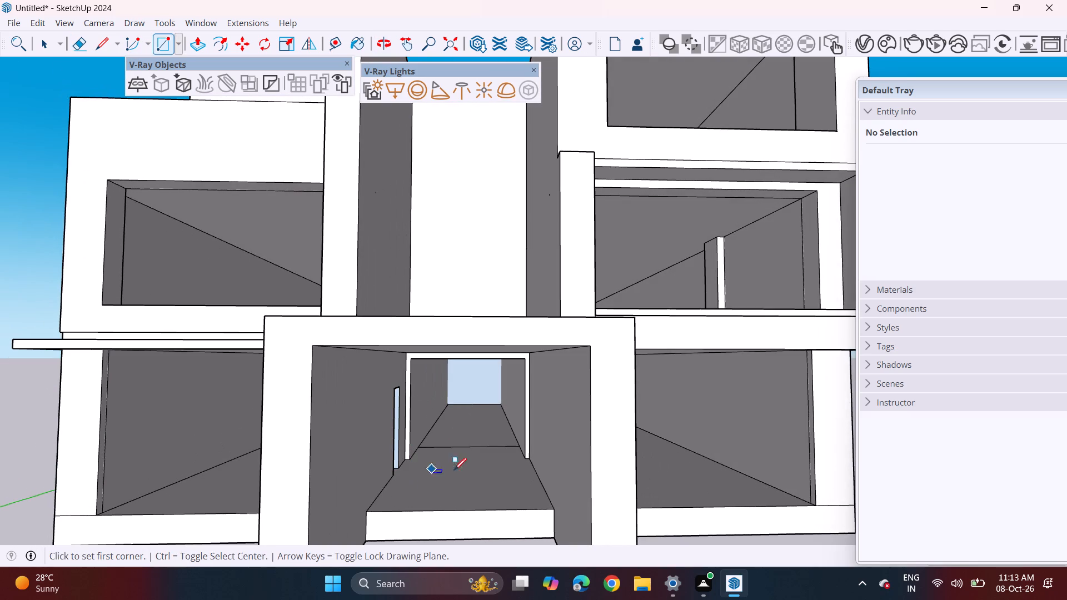
click(529, 468)
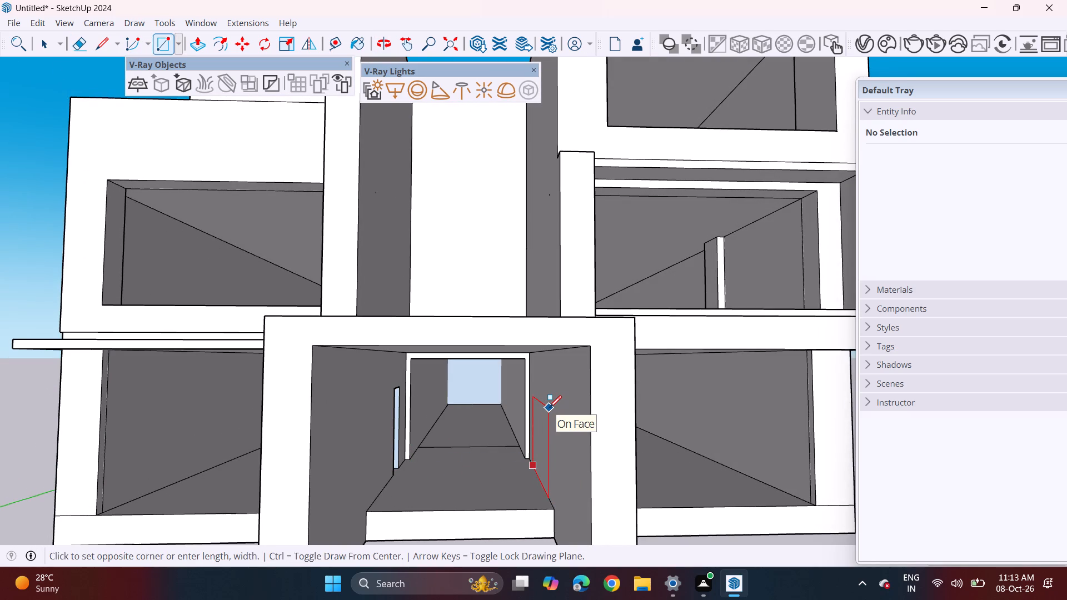
key(4)
text(',7')
key(Return)
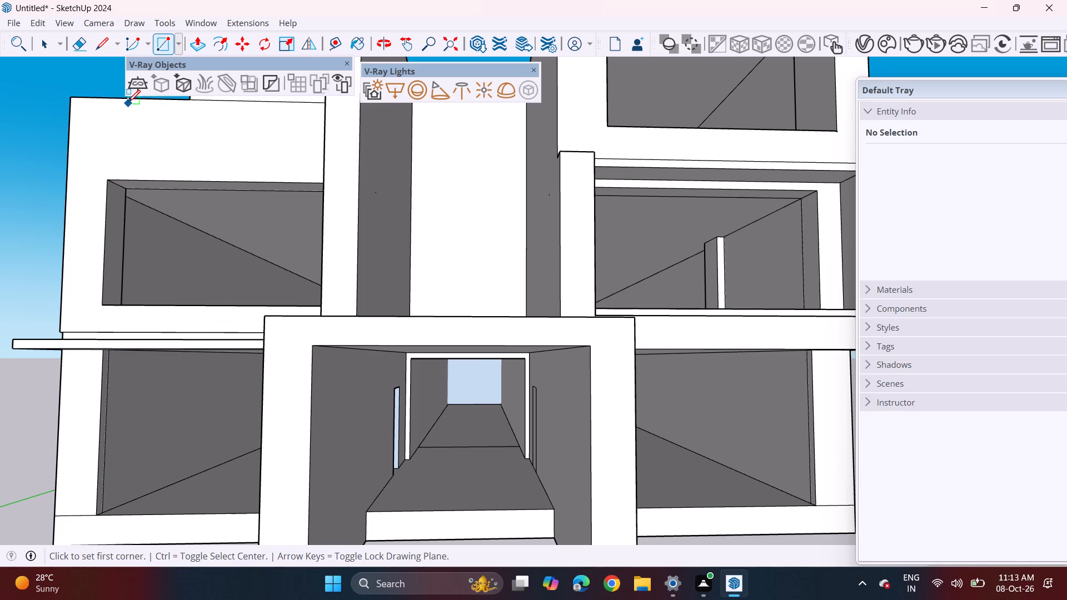
Push/Pull the door rectangle through the entrance passage's right wall to cut a doorway into the right room.
middle_drag(377, 502, 431, 504)
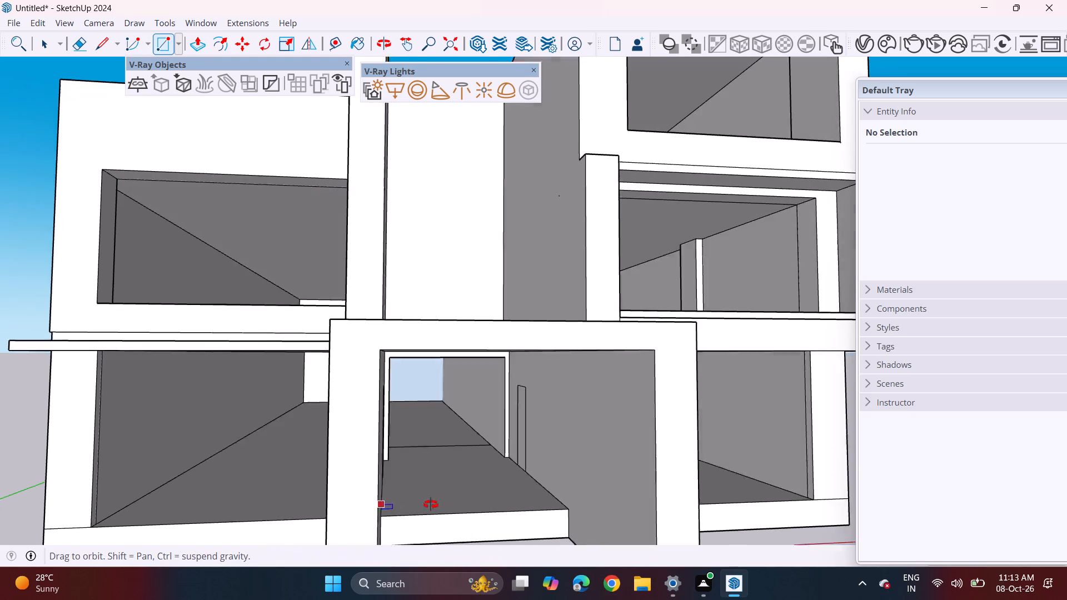
middle_drag(431, 504, 454, 504)
scroll(517, 451, up, 3)
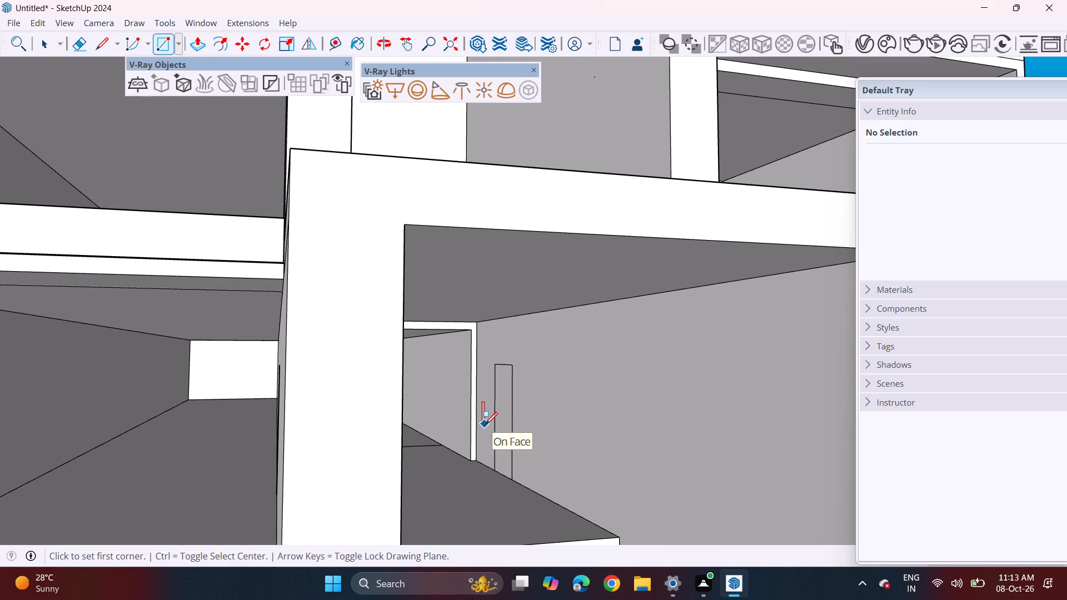
click(194, 47)
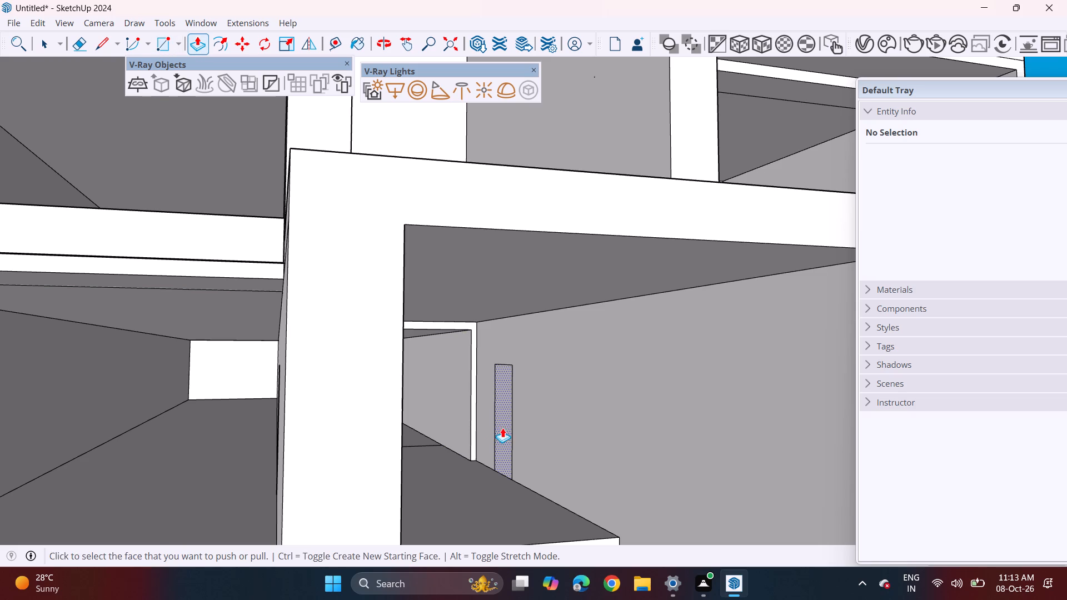
click(506, 431)
click(517, 424)
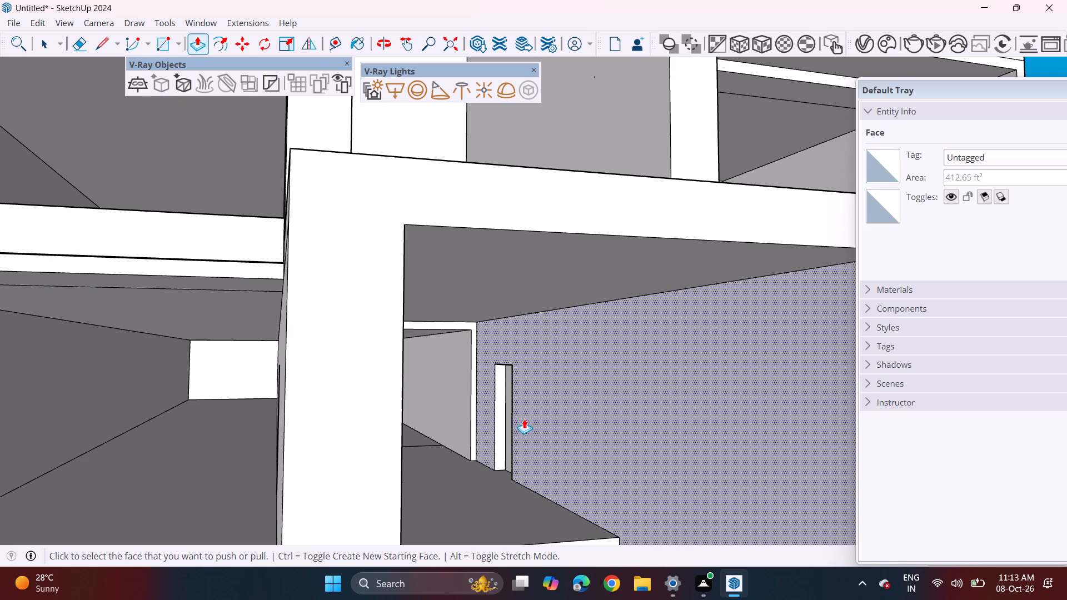
Draw a rectangle on the right block's flat roof, inset from the front, side and rear edges.
middle_drag(705, 534, 614, 538)
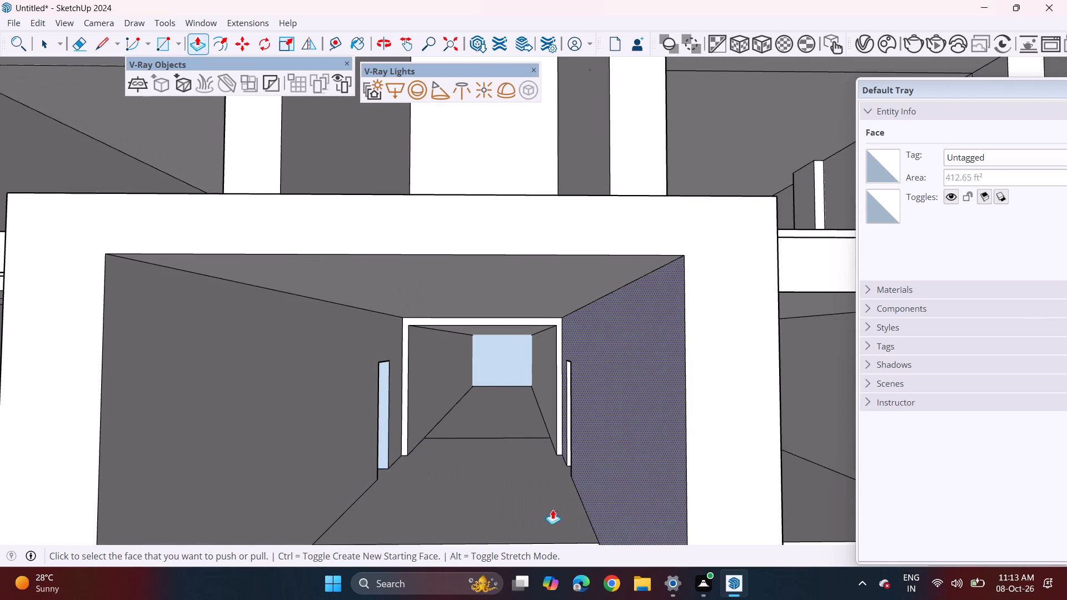
scroll(529, 510, down, 2)
middle_drag(512, 514, 517, 503)
scroll(512, 491, down, 3)
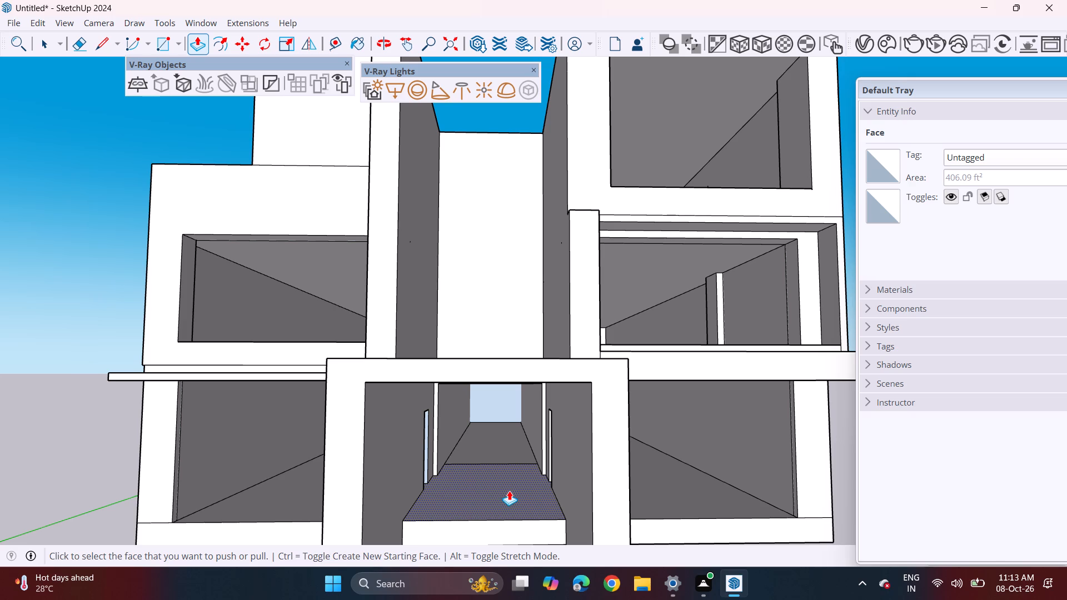
scroll(489, 353, down, 4)
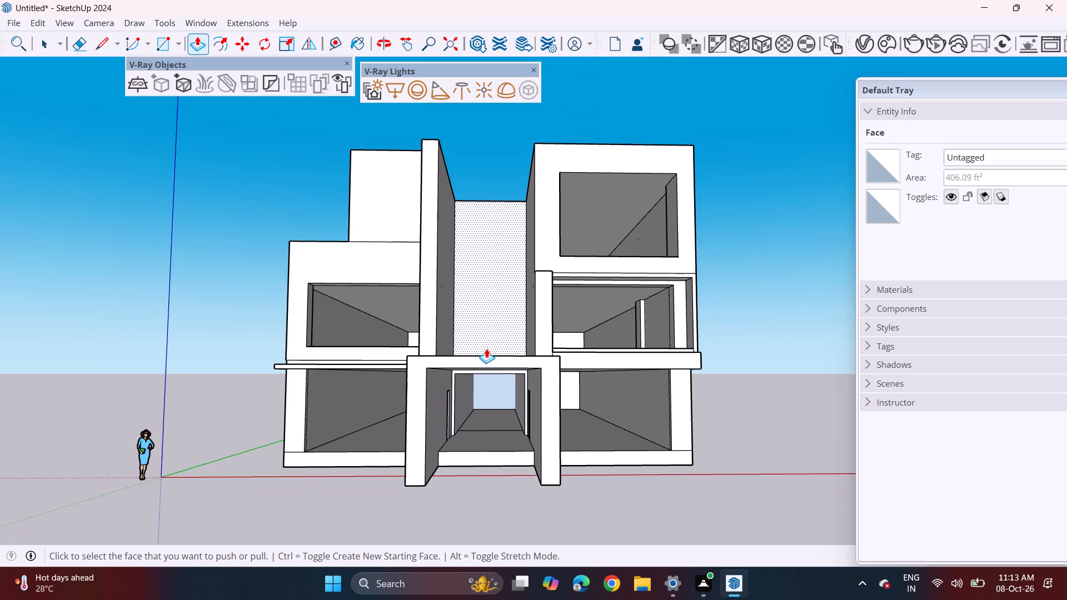
shift+middle_drag(504, 283, 471, 362)
middle_drag(490, 311, 473, 406)
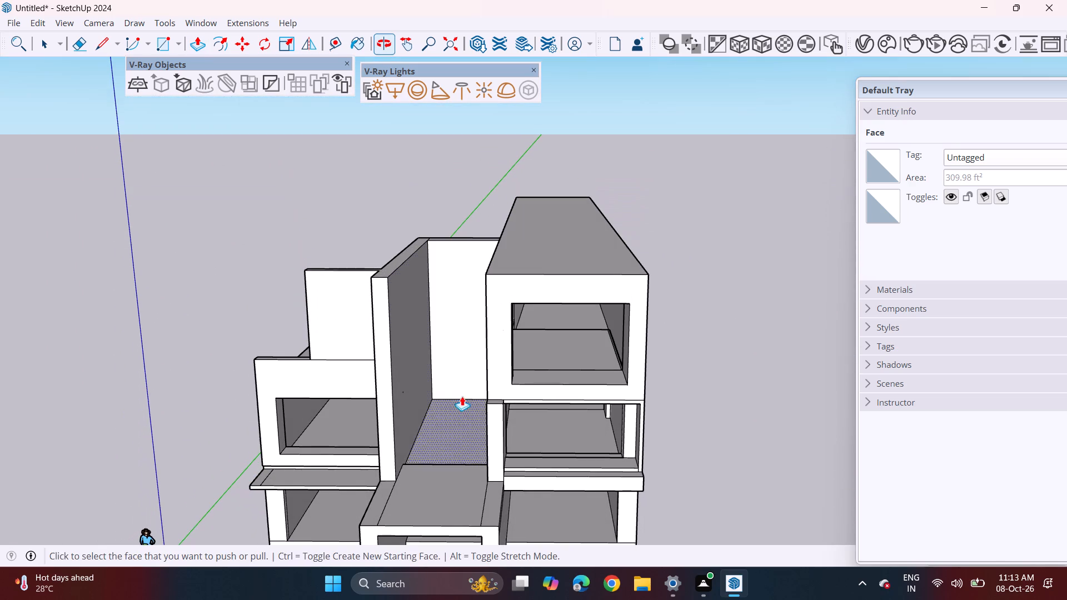
click(159, 35)
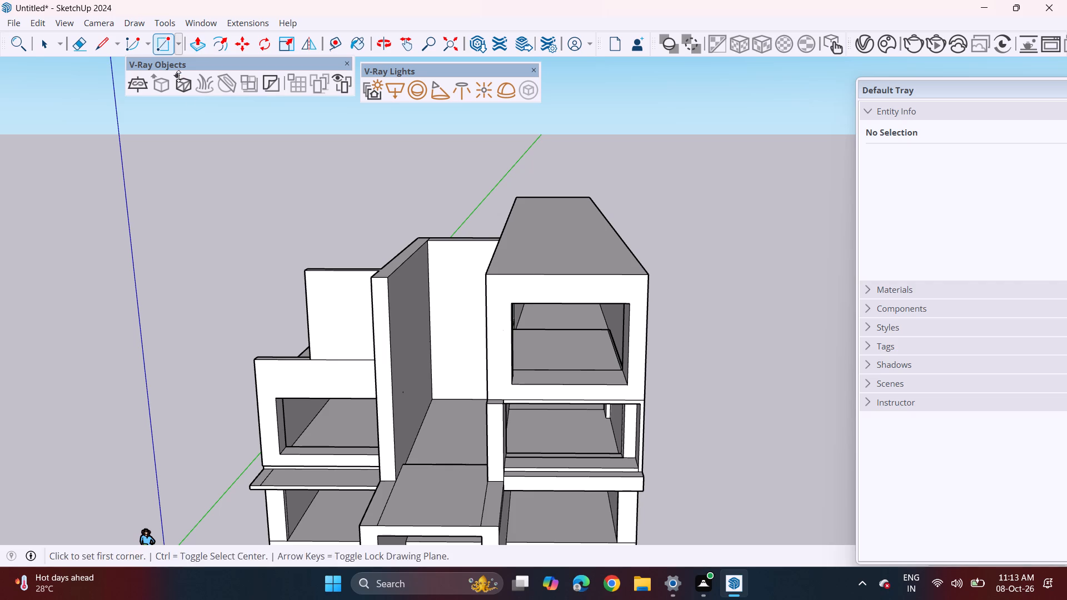
middle_drag(396, 199, 396, 221)
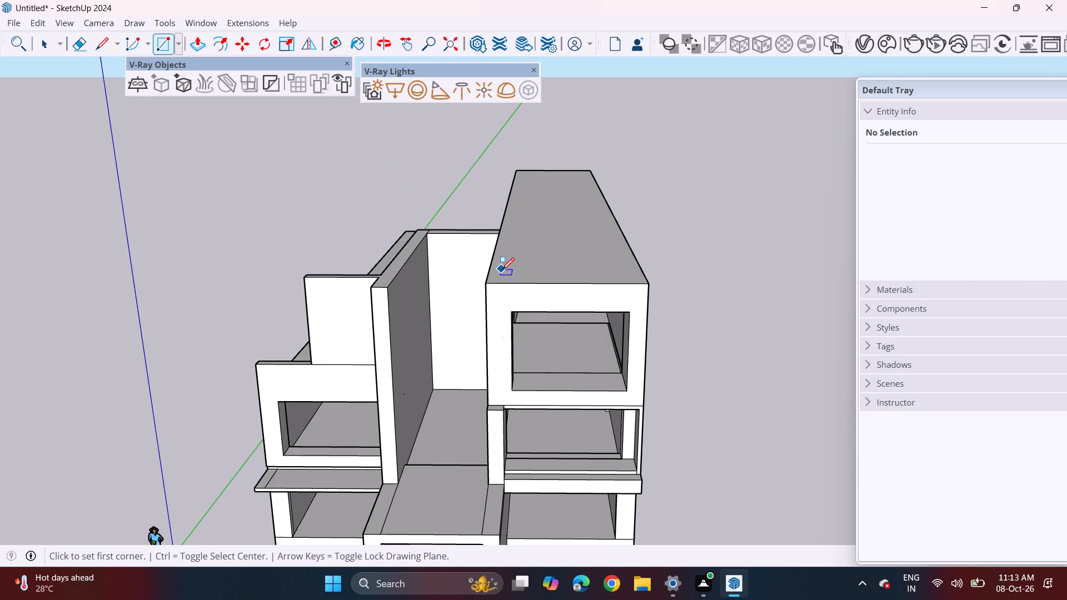
click(502, 270)
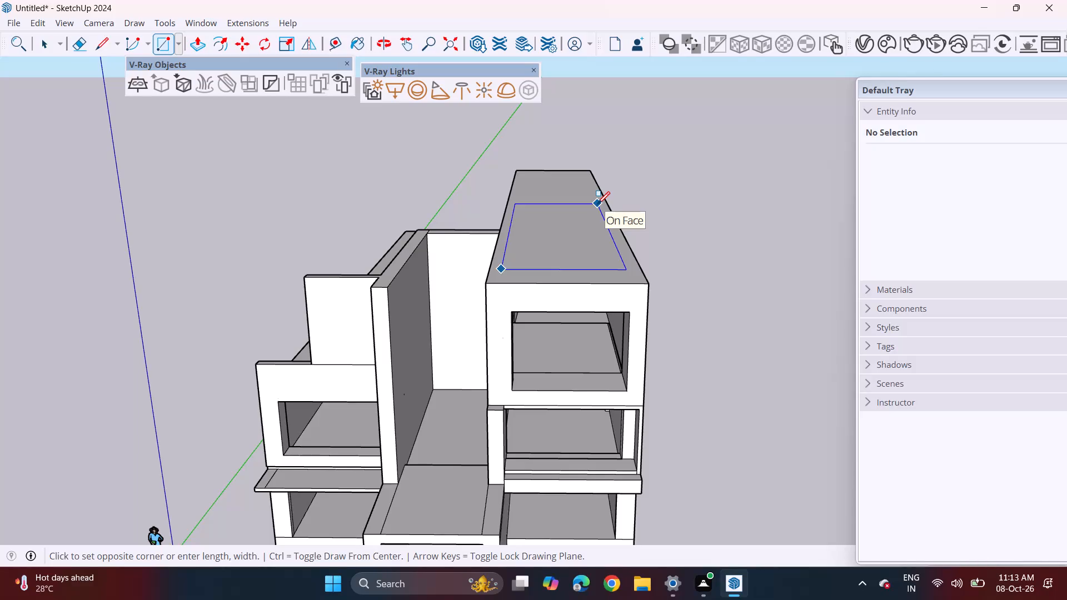
click(597, 204)
Push/Pull the roof rectangle upward to form a low raised volume on top of the right block.
click(191, 46)
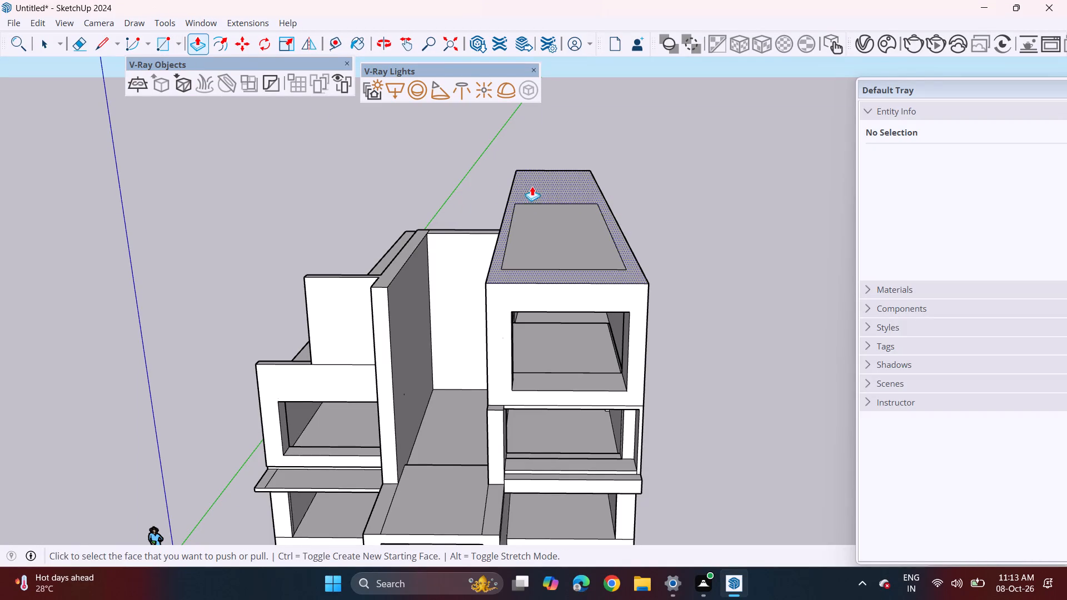
click(544, 233)
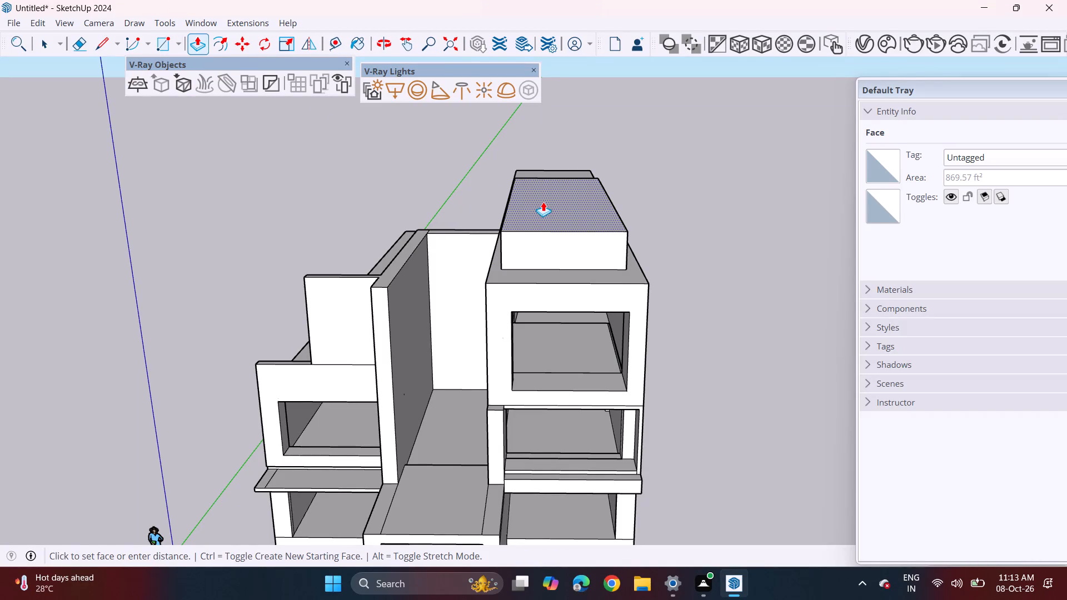
click(543, 202)
Push/Pull the raised volume's top up a little as a new starting face, forming a thin separate roof slab.
middle_drag(503, 252, 518, 175)
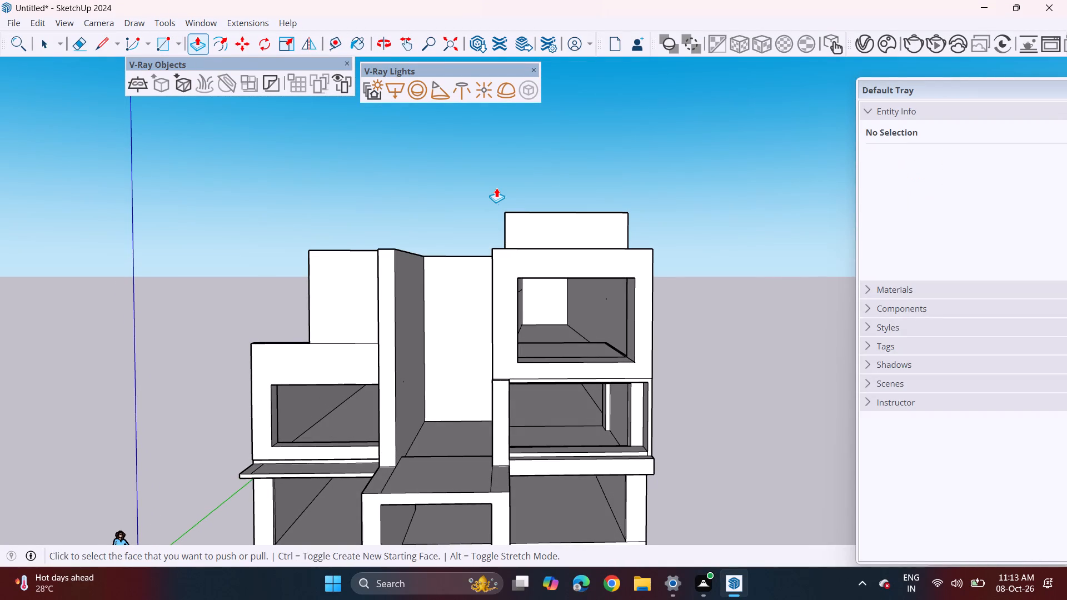
middle_drag(491, 194, 507, 246)
click(556, 224)
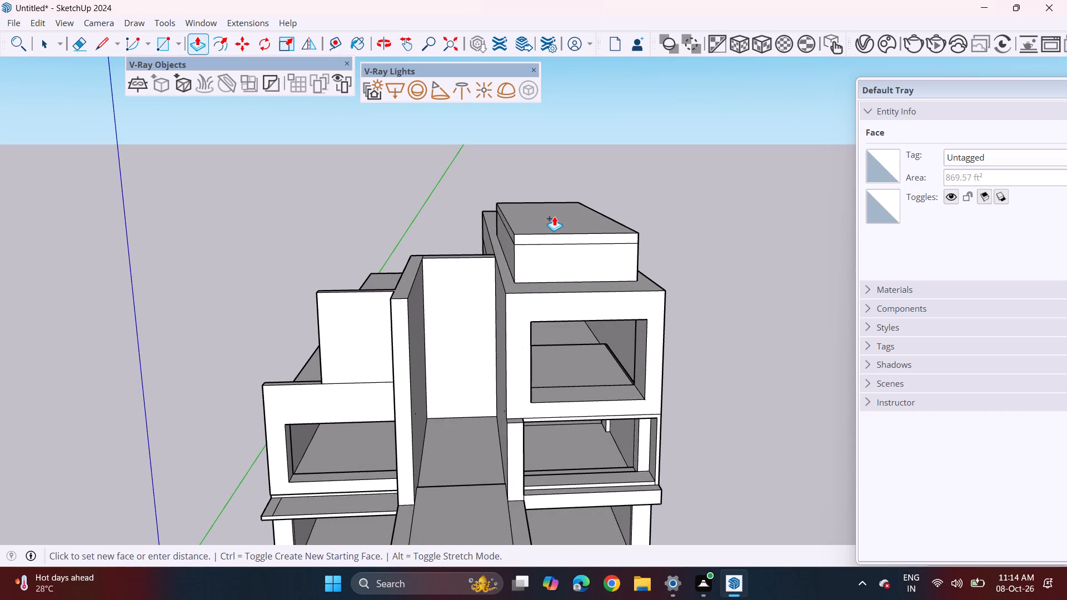
click(554, 216)
Push/Pull the thin roof slab's front edge forward and its left edge outward to create overhangs.
click(545, 239)
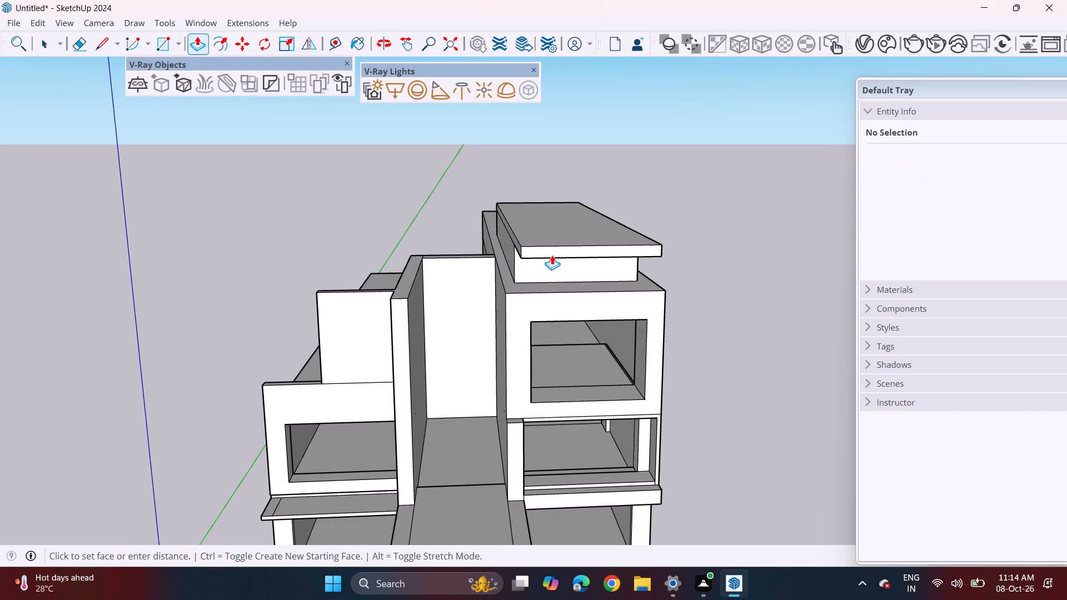
click(523, 294)
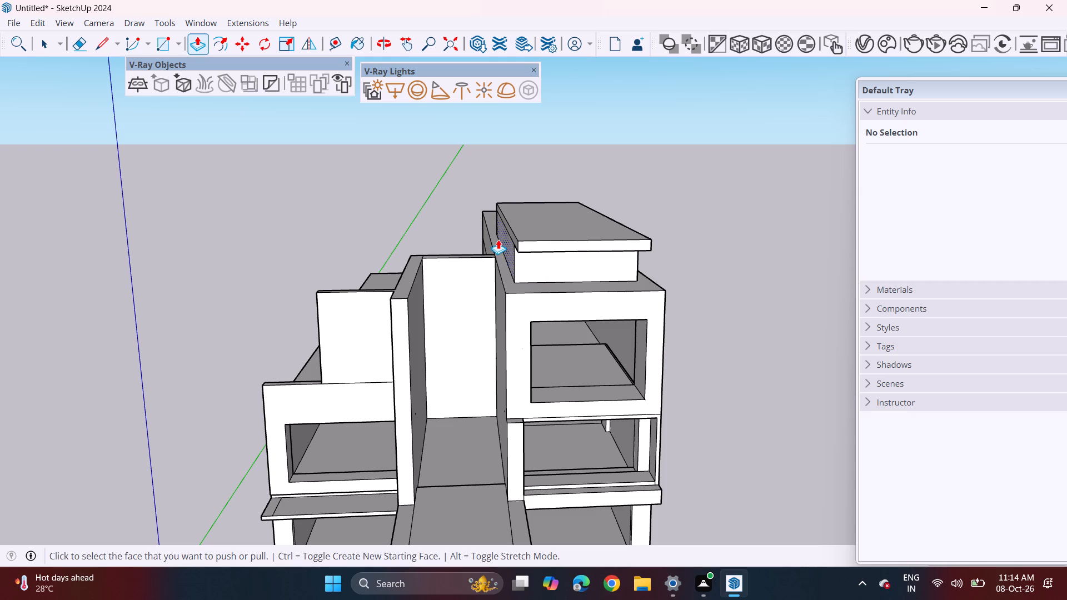
double_click(510, 233)
Push/Pull the roof slab's left edge back inward to shorten its overhang on that side.
middle_drag(629, 231, 594, 222)
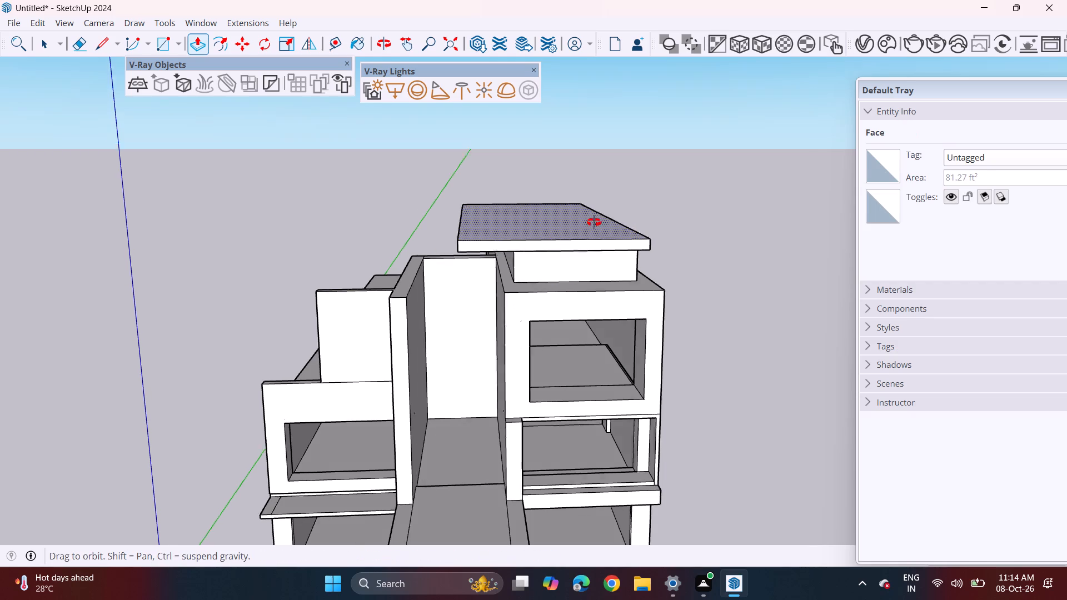
middle_drag(594, 222, 614, 197)
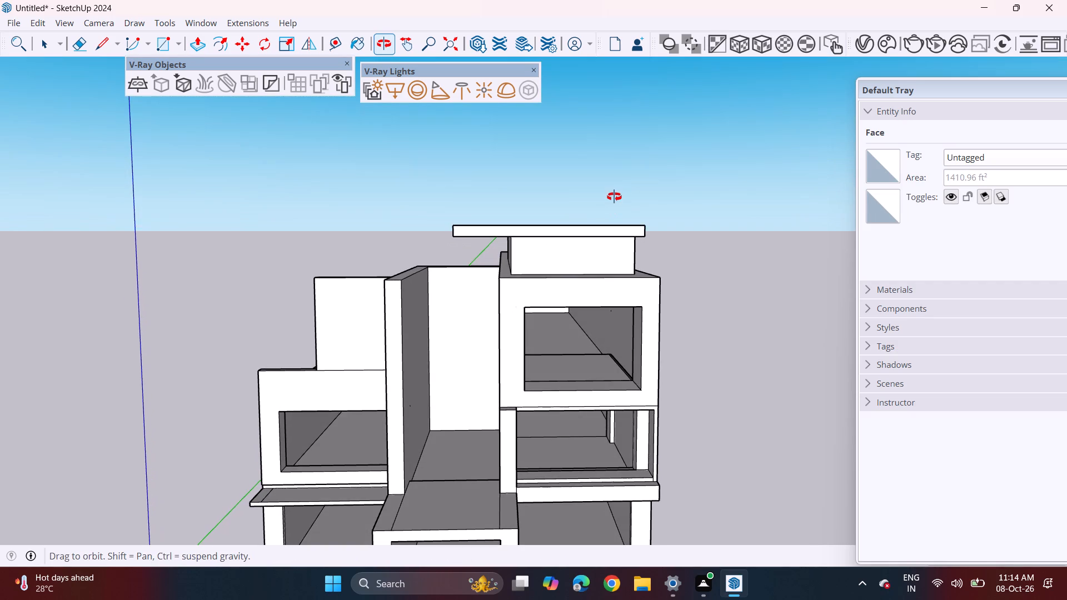
middle_drag(614, 197, 670, 213)
click(466, 237)
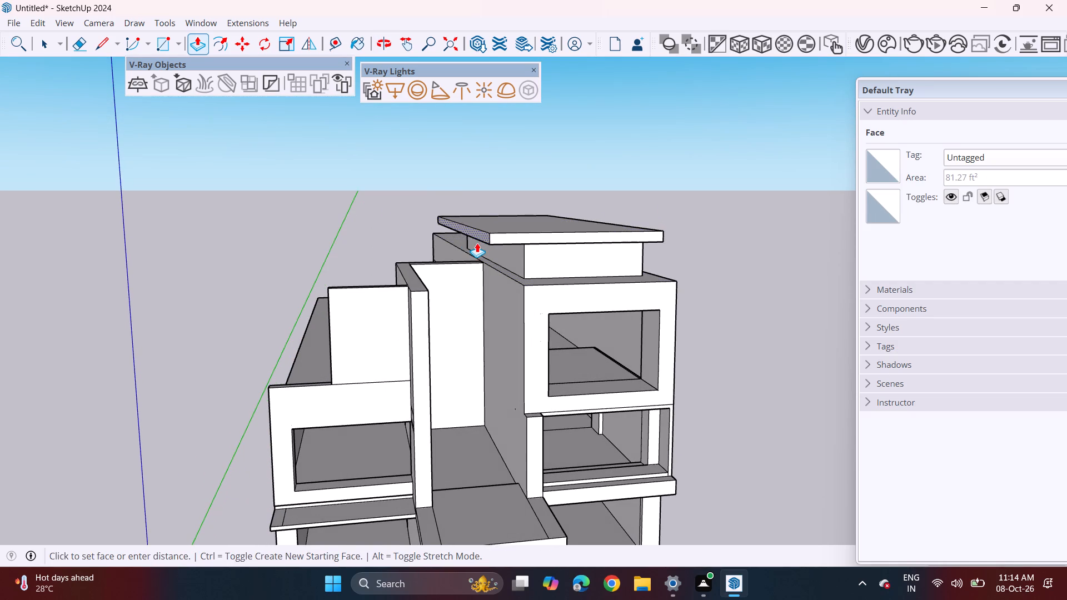
middle_drag(493, 251, 437, 237)
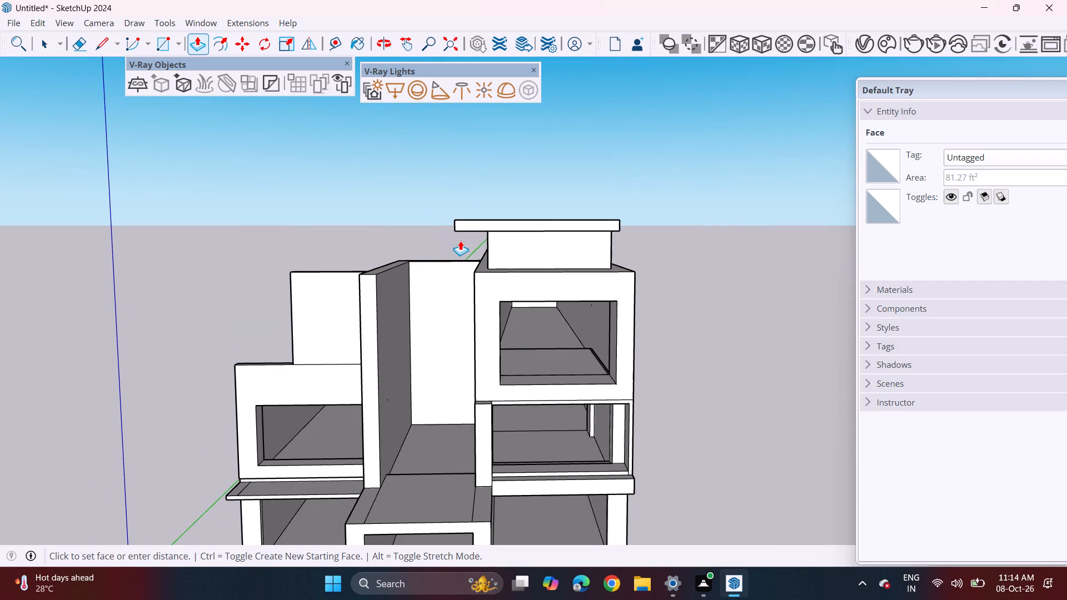
click(461, 241)
middle_drag(638, 253, 513, 270)
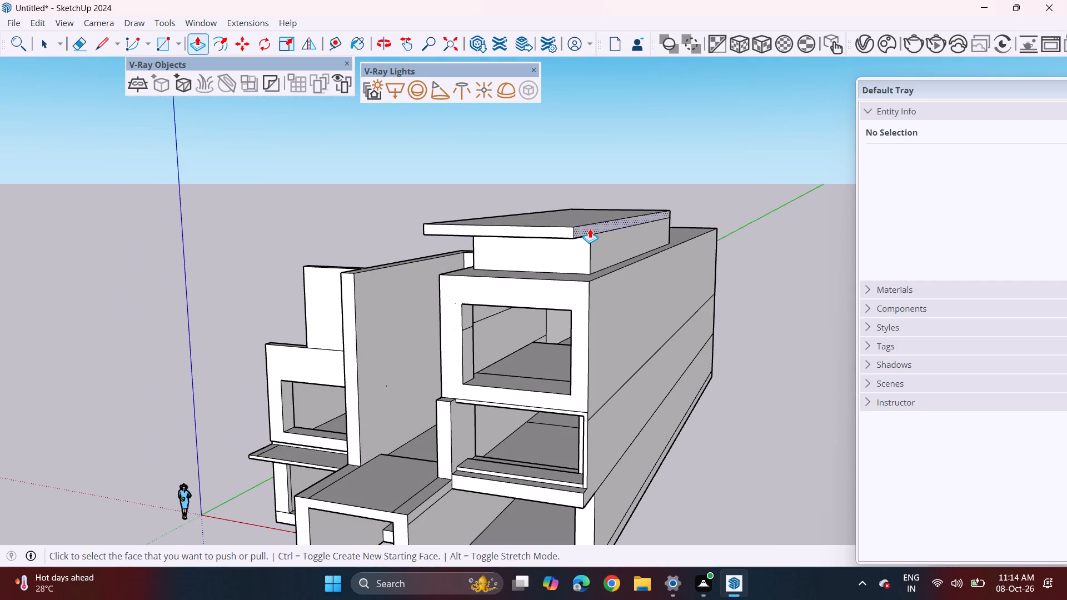
Push/Pull the roof slab's right edge outward to overhang the raised volume, in line with the block's right wall.
click(589, 228)
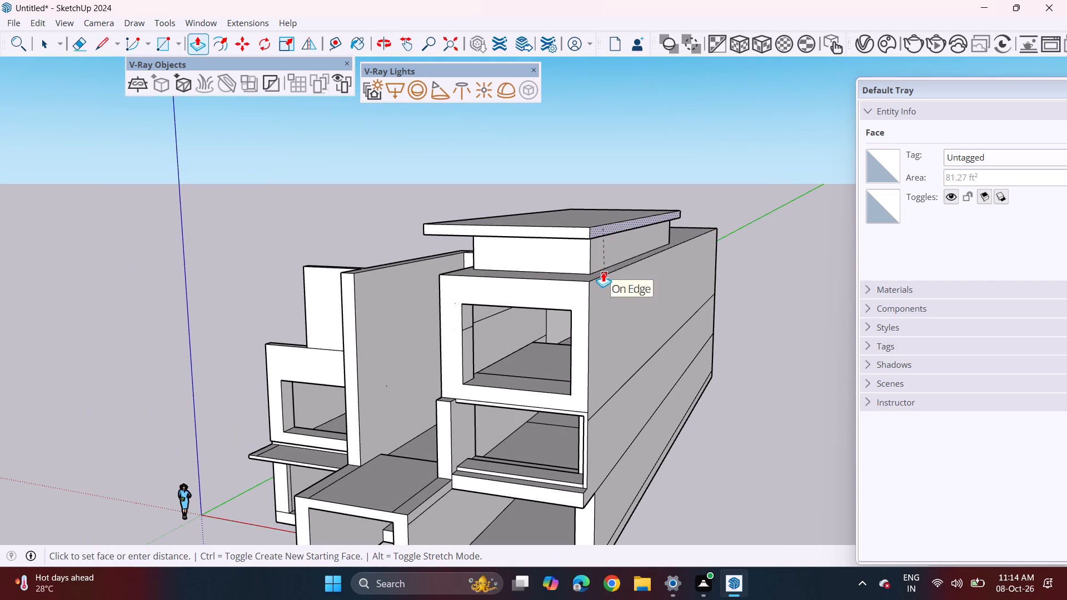
click(603, 272)
Erase the leftover dividing edges on the underside of the roof slab at both ends of the front overhang.
scroll(399, 306, down, 2)
middle_drag(421, 314, 542, 256)
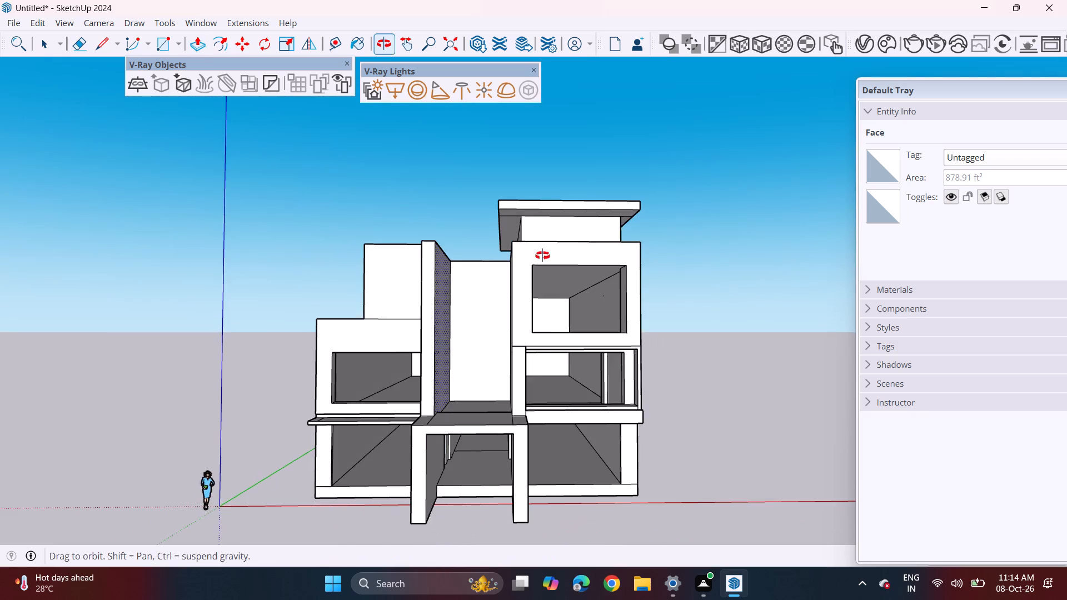
middle_drag(542, 256, 541, 256)
scroll(507, 256, down, 2)
middle_drag(516, 229, 517, 223)
scroll(516, 229, up, 5)
middle_click(507, 218)
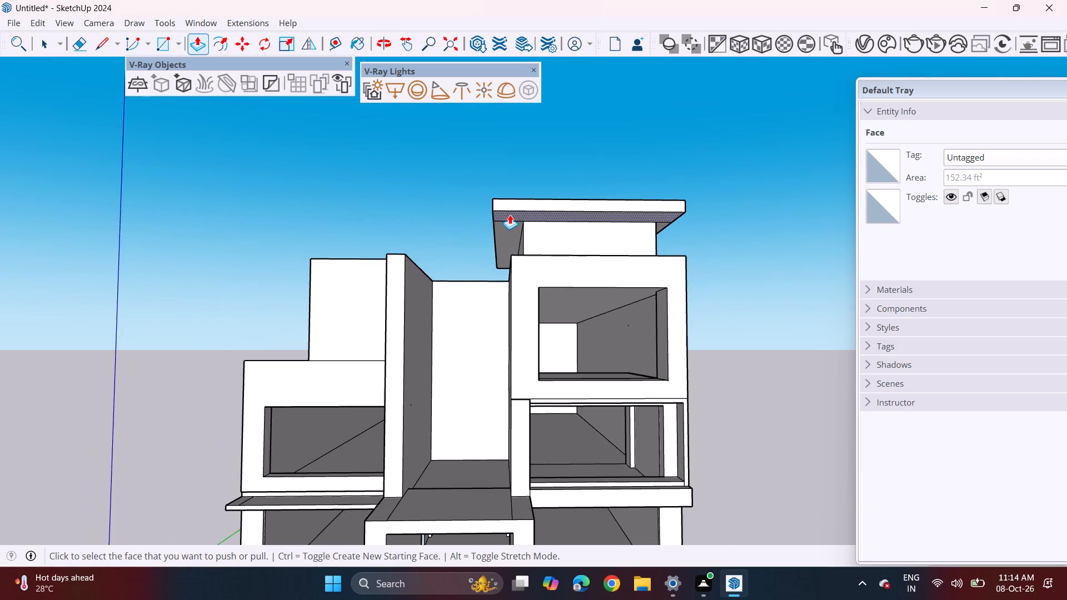
scroll(510, 214, up, 2)
middle_drag(514, 218, 563, 212)
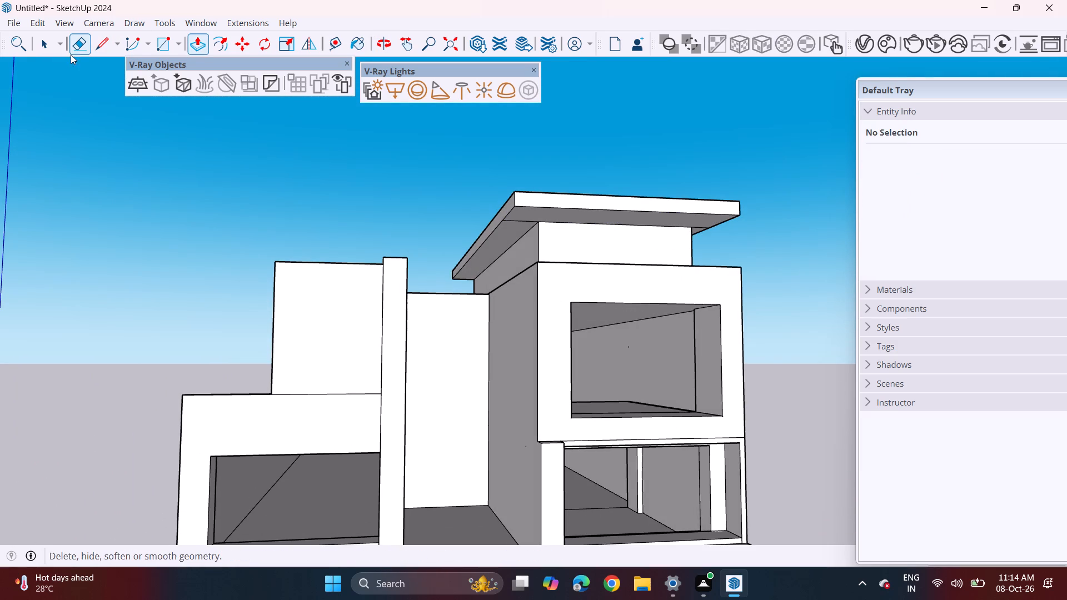
click(81, 47)
click(515, 219)
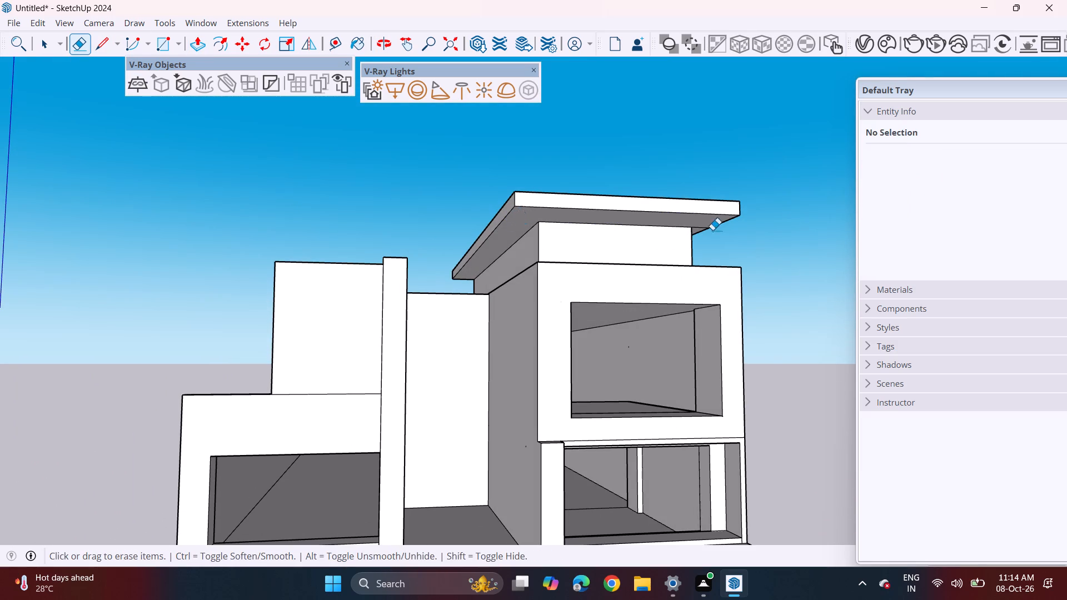
middle_drag(771, 228, 674, 229)
click(691, 218)
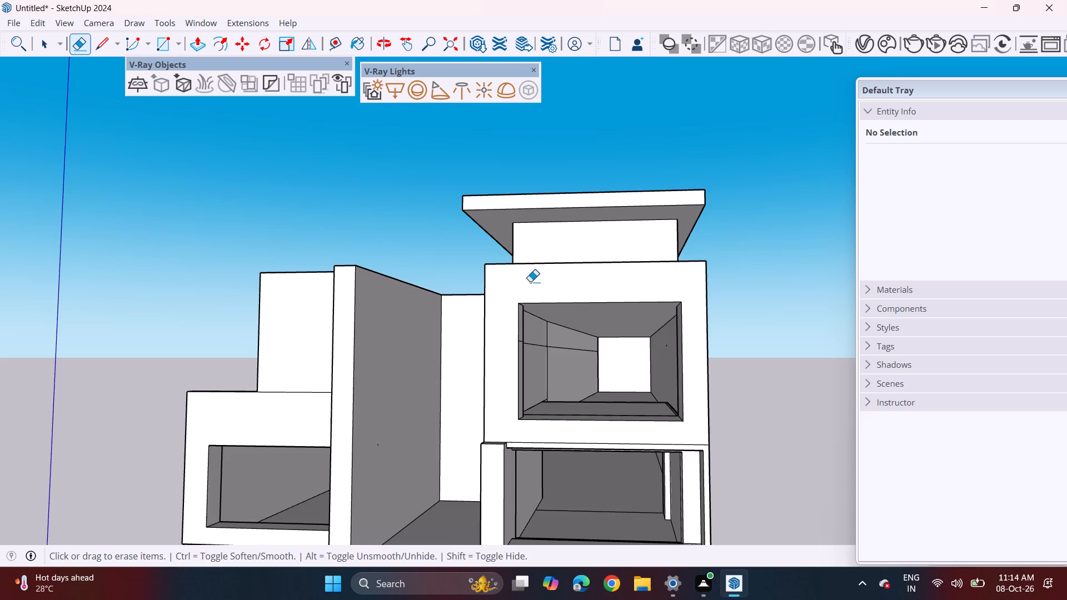
Draw a narrow vertical rectangle about 11' 7" tall near the outer edge of the left block's upper wall, spanning its full height.
scroll(429, 279, down, 3)
middle_drag(425, 290, 473, 318)
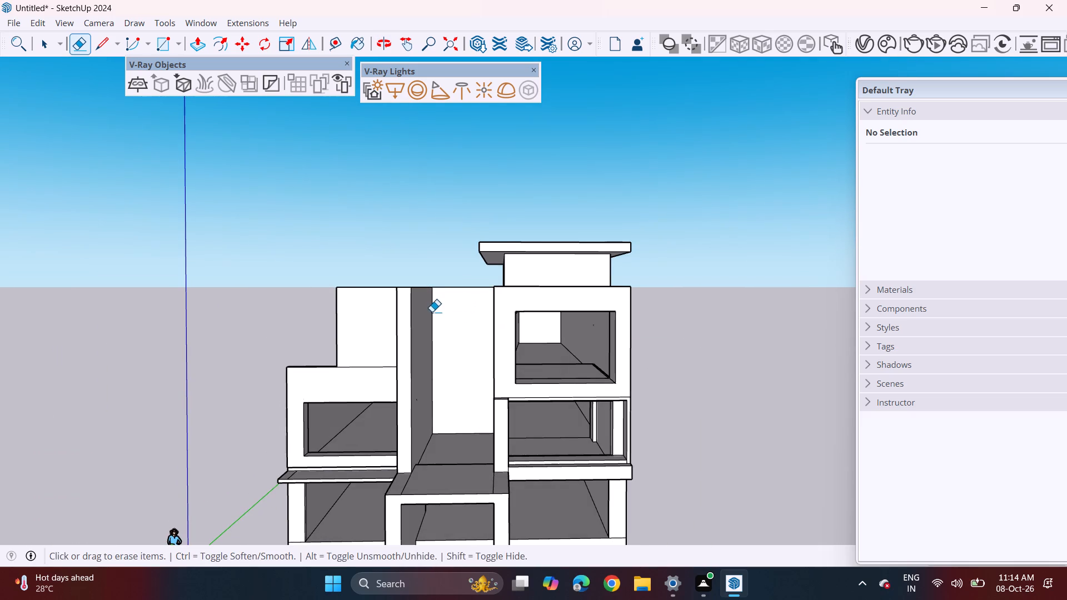
scroll(432, 312, down, 2)
shift+middle_drag(430, 374, 456, 306)
middle_drag(450, 307, 446, 294)
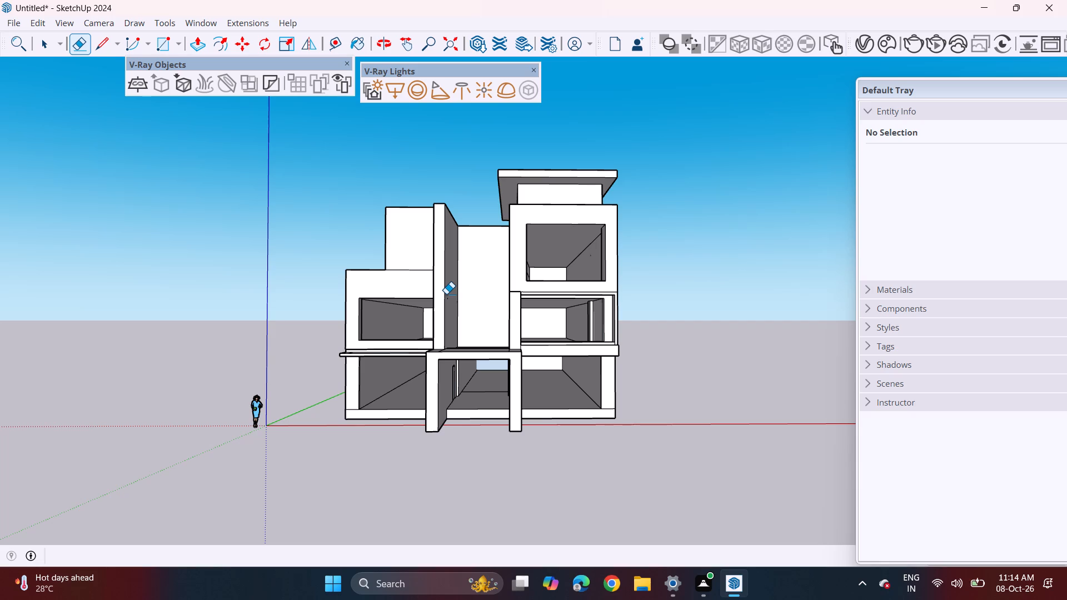
middle_drag(364, 280, 435, 340)
scroll(427, 299, up, 4)
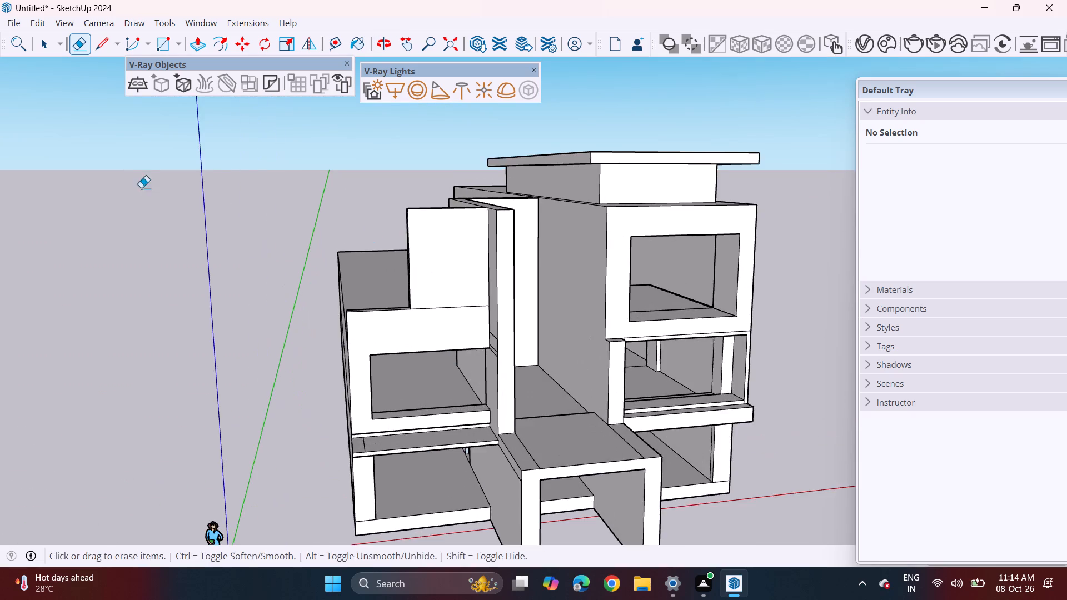
scroll(137, 174, up, 1)
click(159, 40)
middle_drag(455, 338, 397, 306)
scroll(419, 293, up, 4)
middle_drag(427, 314, 446, 329)
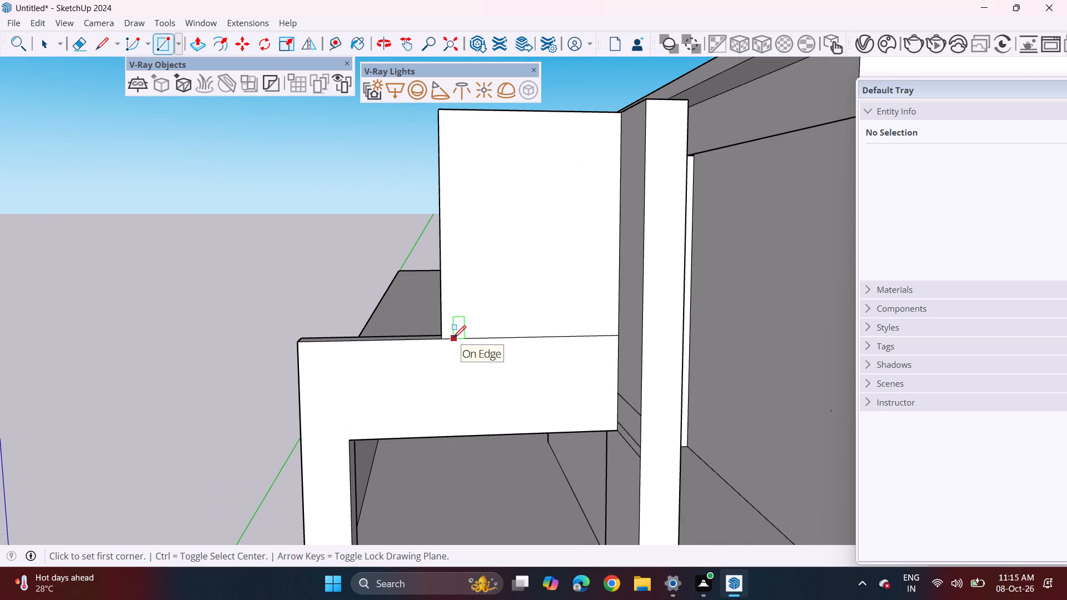
click(453, 338)
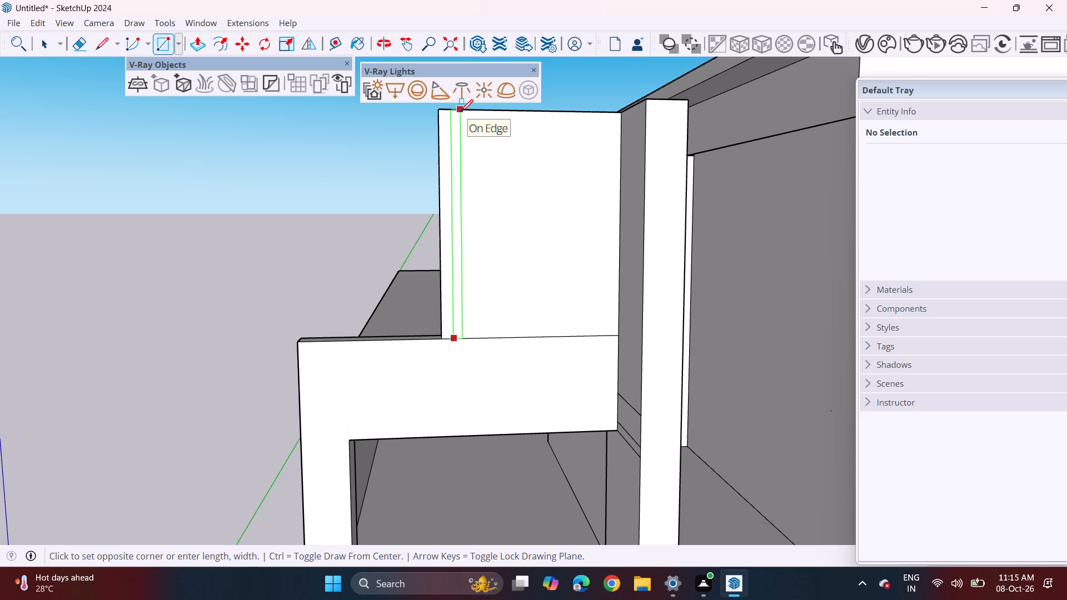
click(461, 112)
Select the four edges of the narrow vertical strip and make them a group.
key(space)
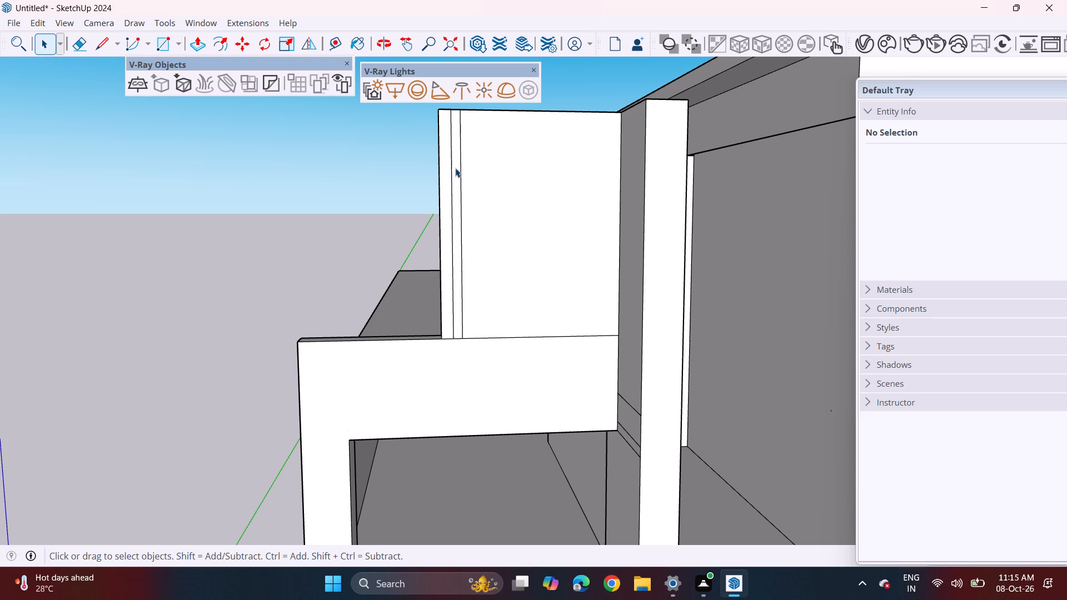
click(460, 183)
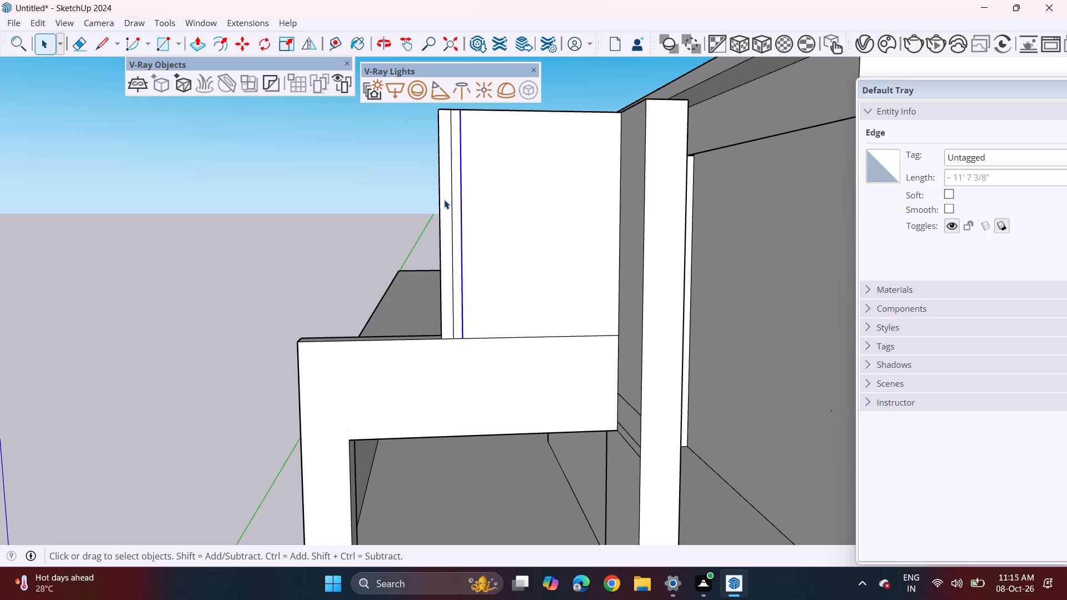
click(453, 197)
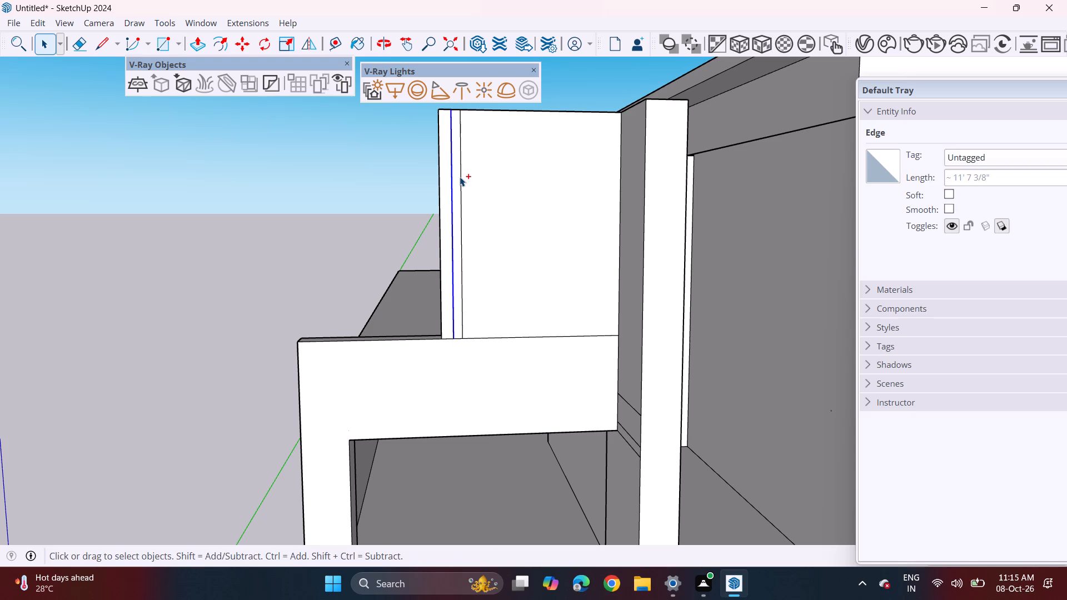
ctrl+click(460, 178)
ctrl+click(455, 109)
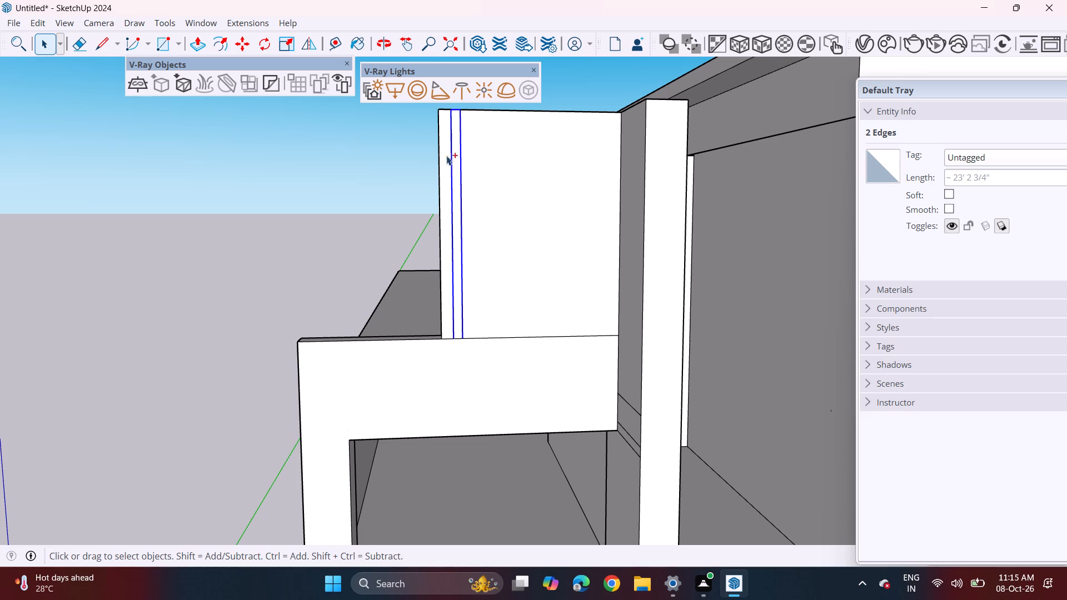
ctrl+click(458, 338)
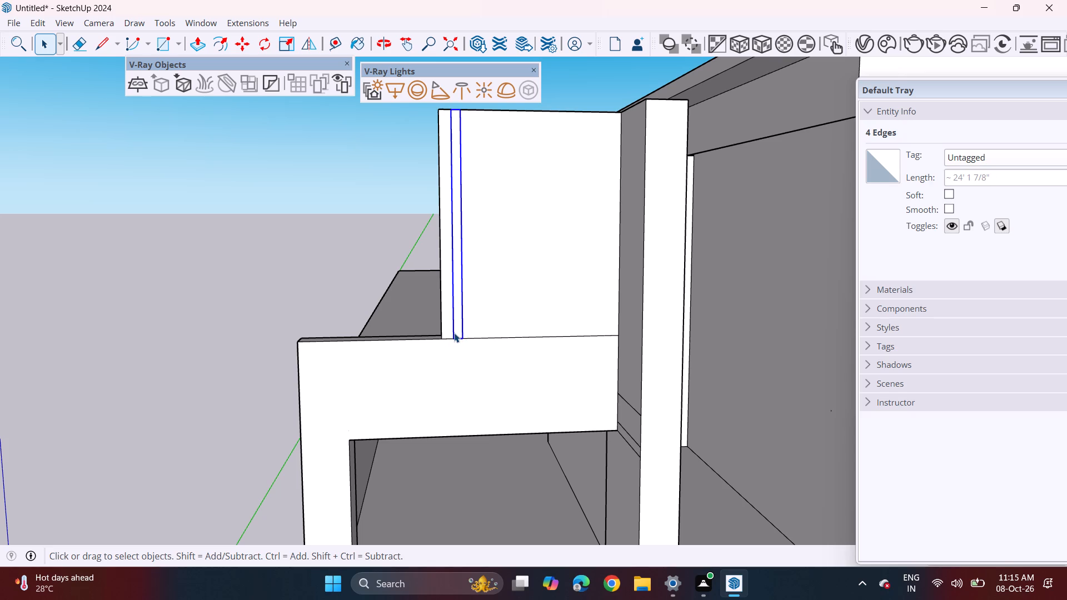
right_click(454, 333)
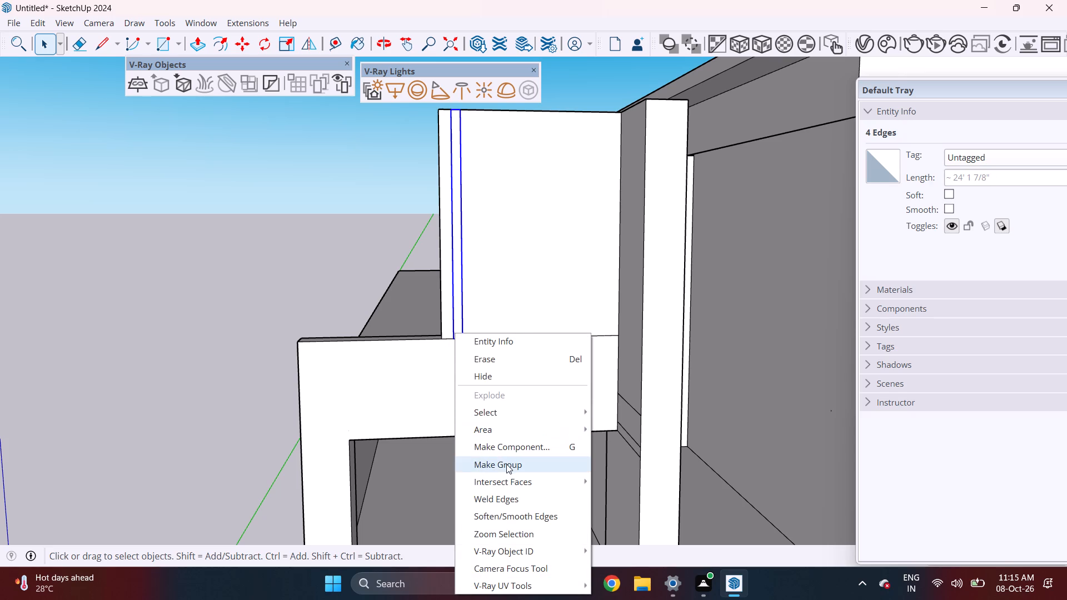
click(506, 464)
Copy the strip group sideways along the wall with a small gap and multiply it into an array of 10 copies.
key(m)
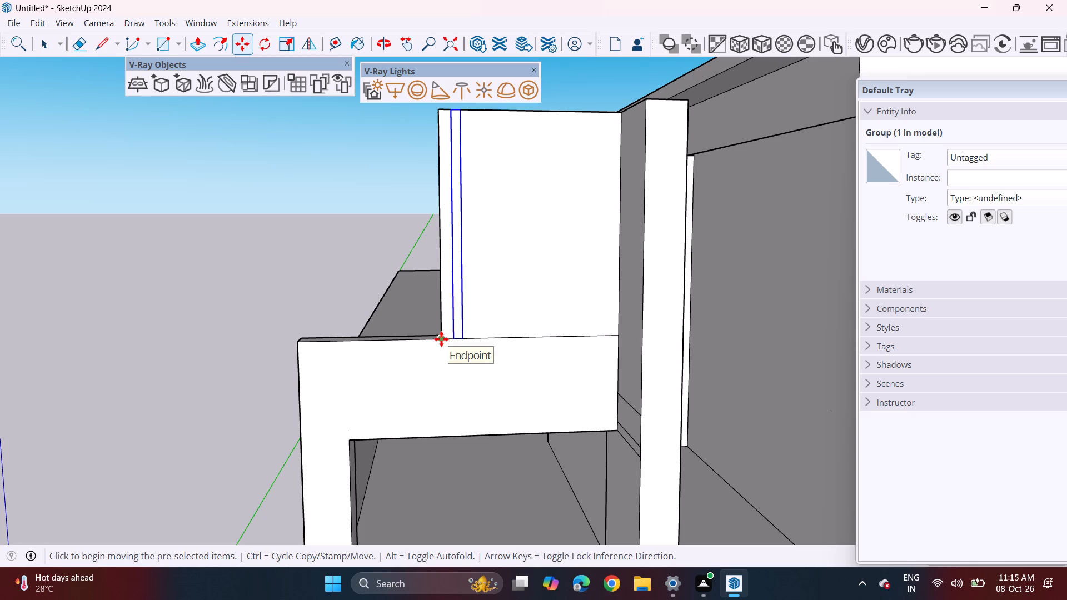
click(441, 339)
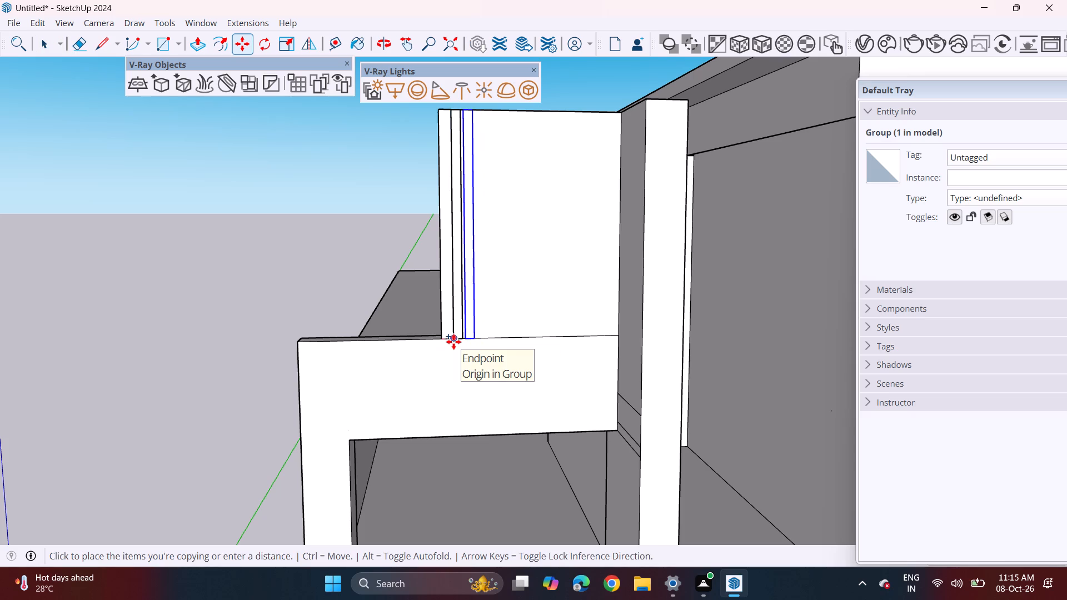
click(453, 342)
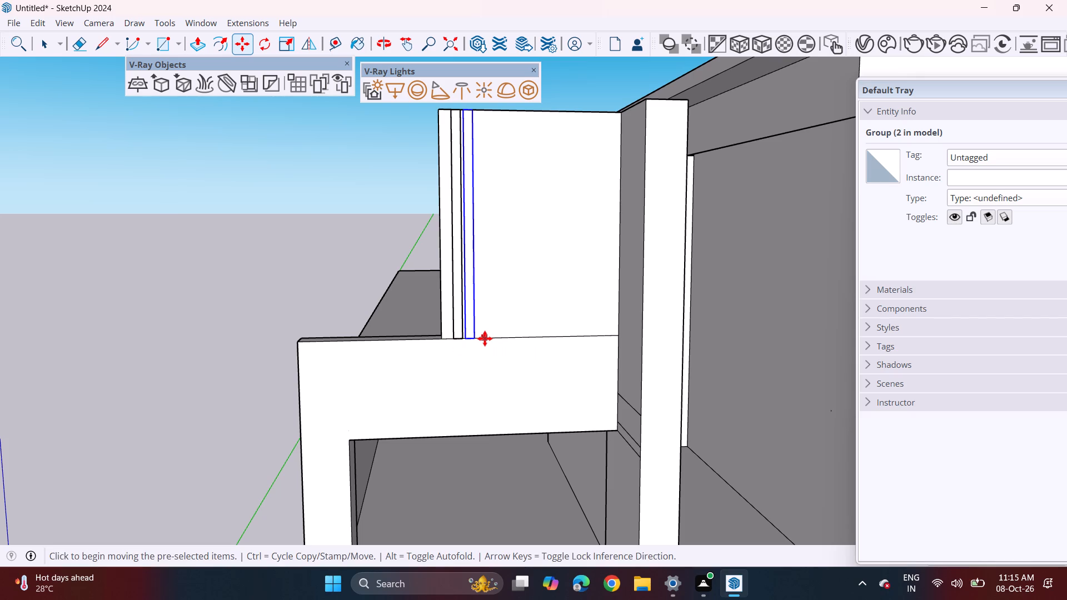
key(shift+asterisk)
text(10)
key(Return)
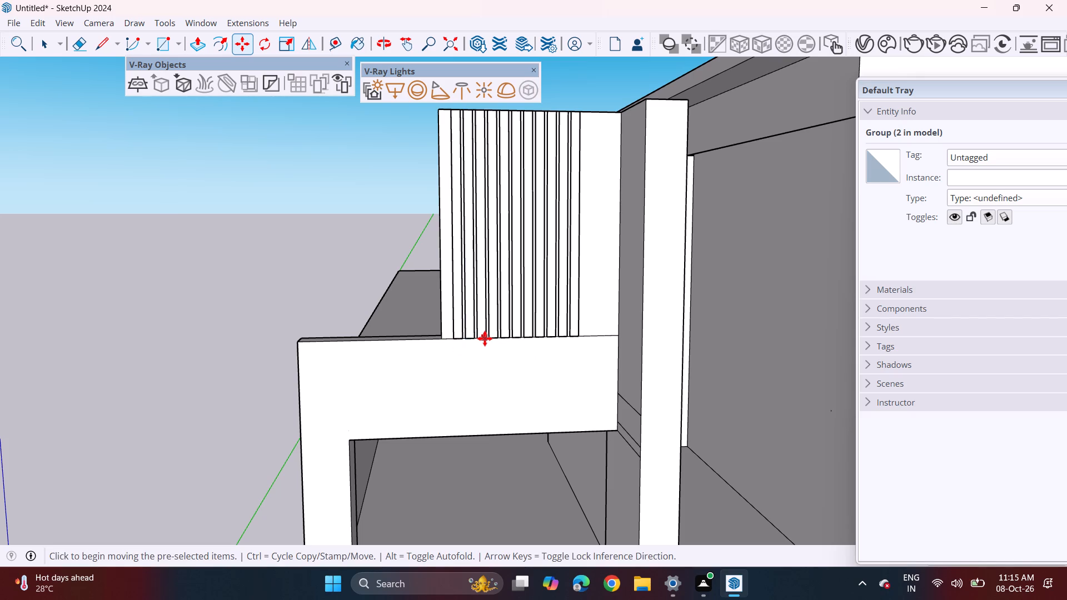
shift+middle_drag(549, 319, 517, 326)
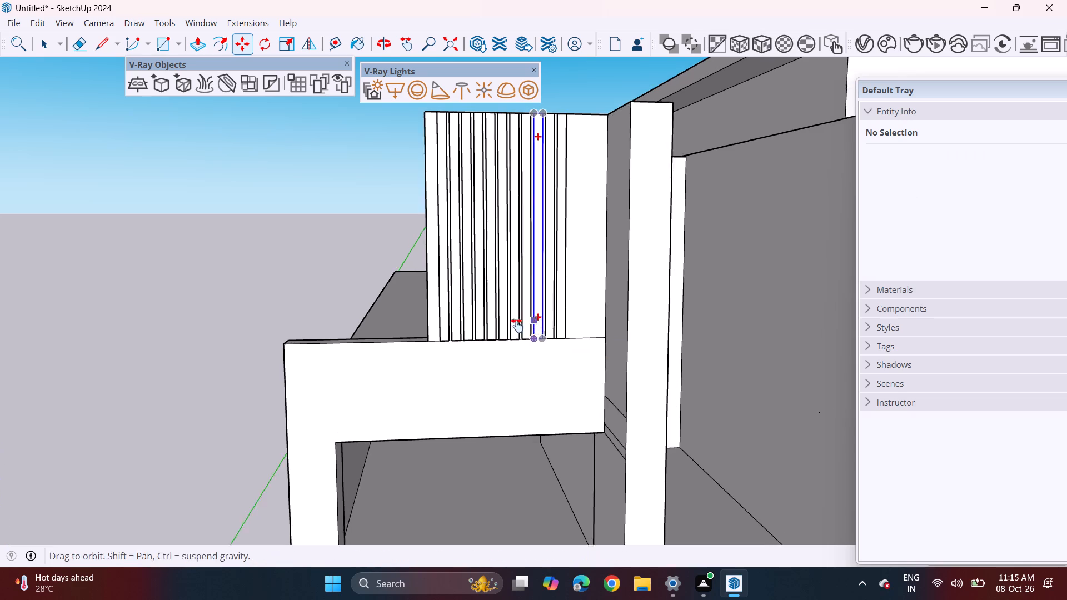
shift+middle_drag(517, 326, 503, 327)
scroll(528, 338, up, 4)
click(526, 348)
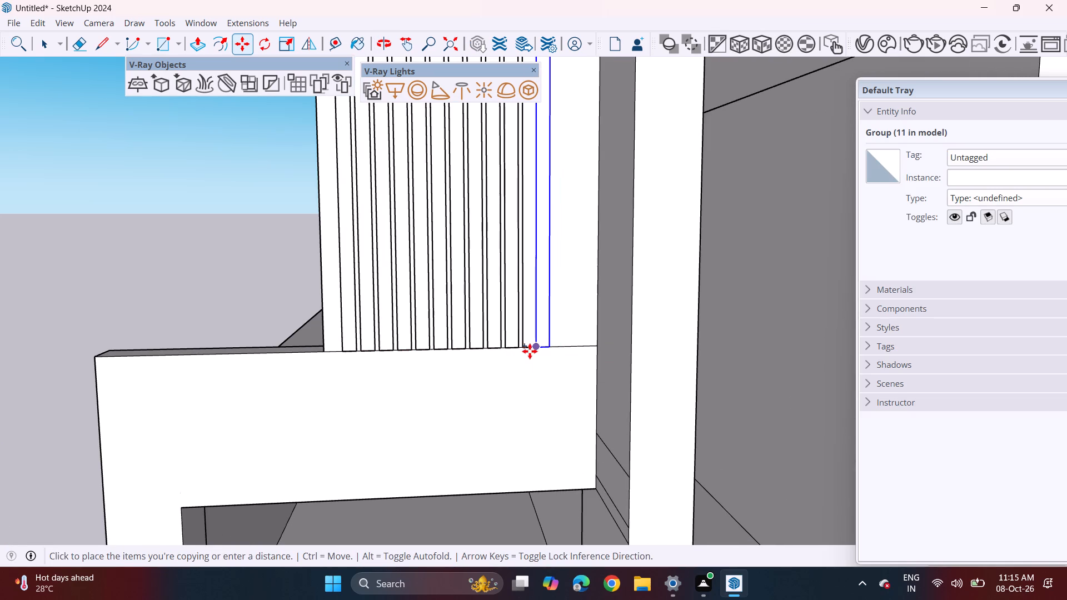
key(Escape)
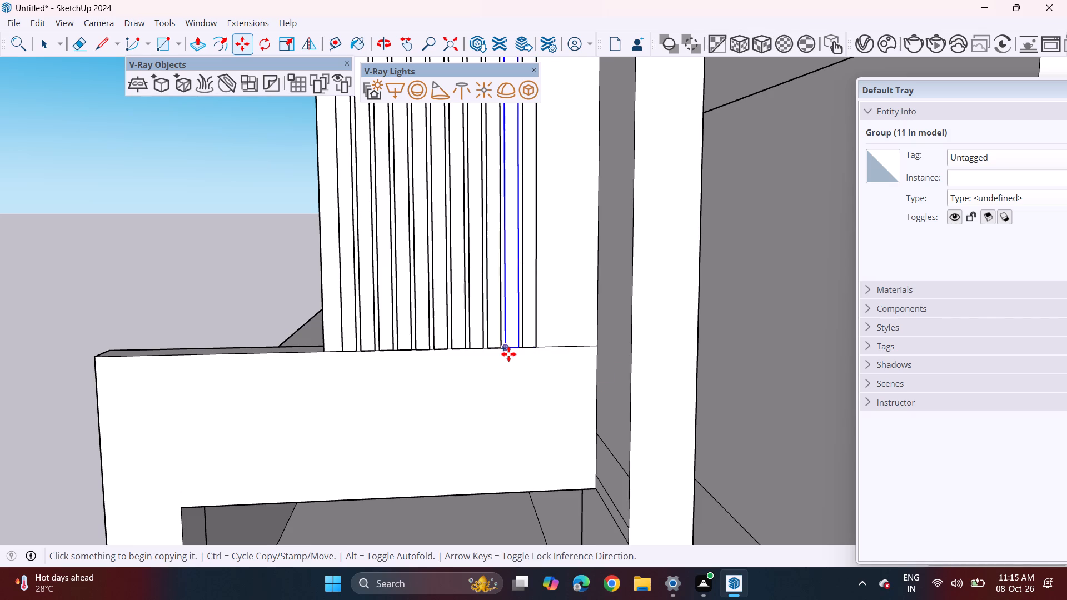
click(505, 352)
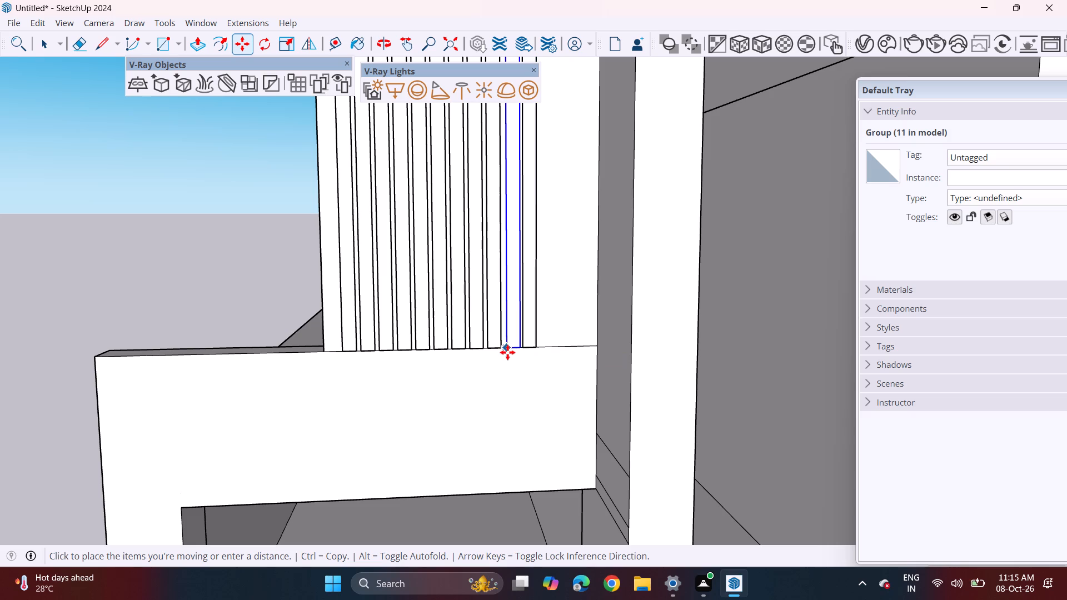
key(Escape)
Copy the last strip with the same narrow gap and array it 4 times to fill the rest of the wall.
scroll(525, 344, up, 4)
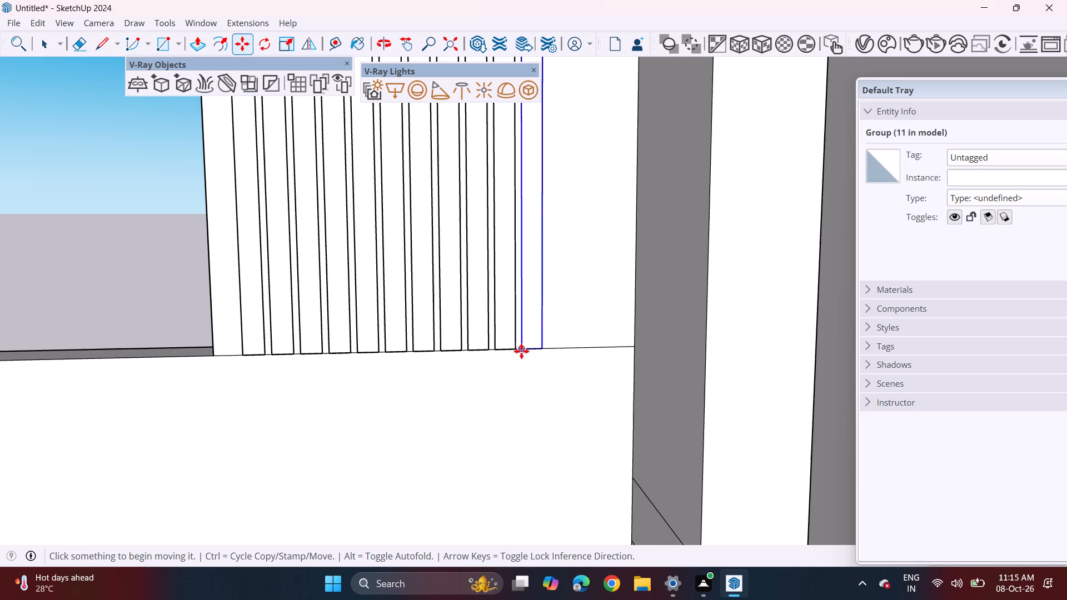
click(521, 351)
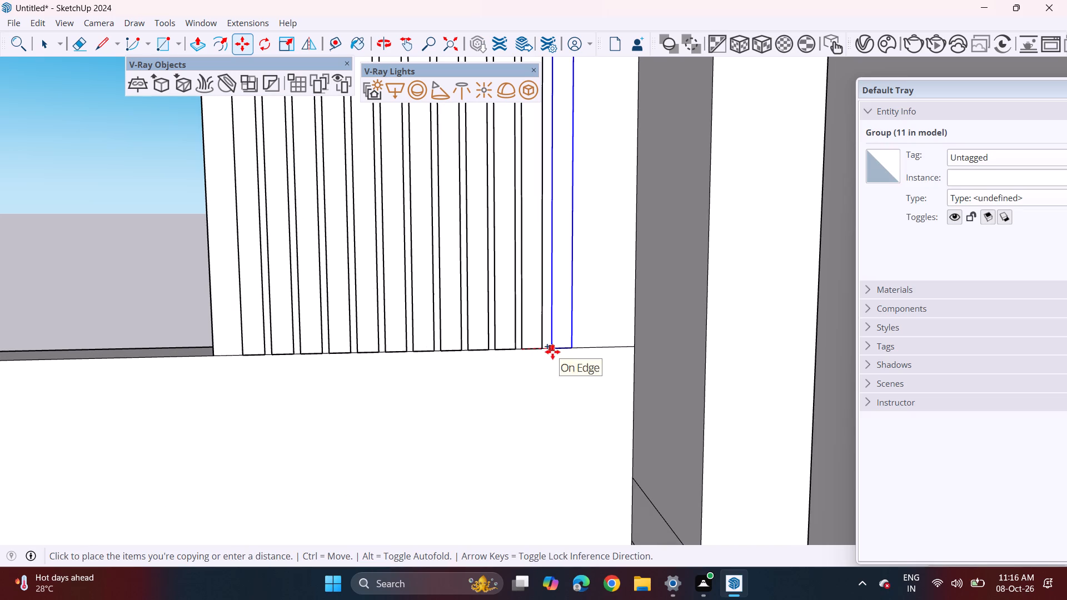
scroll(553, 349, up, 5)
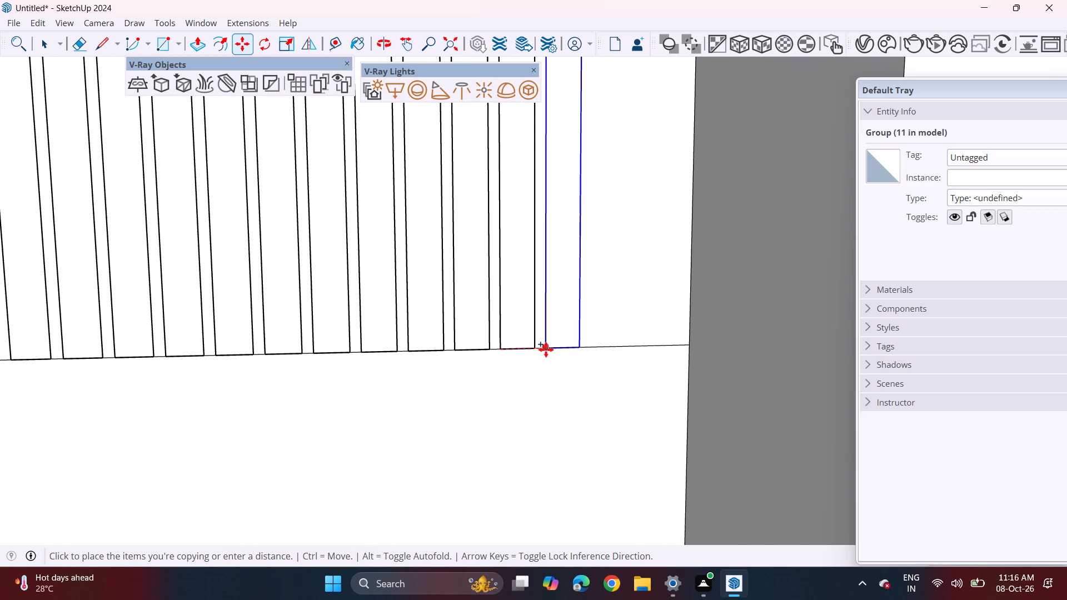
click(546, 349)
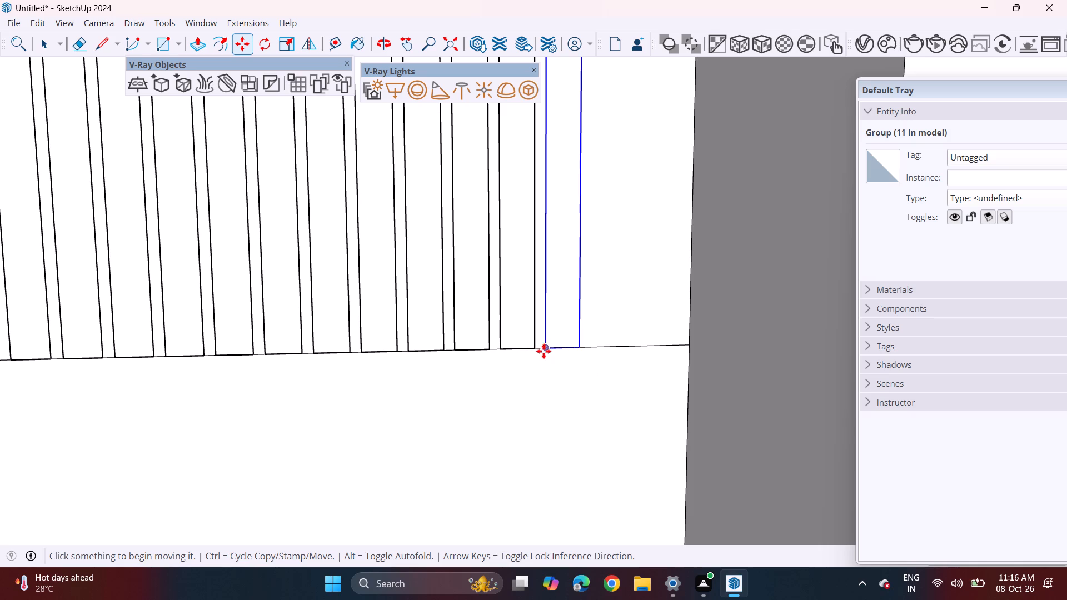
key(shift+asterisk)
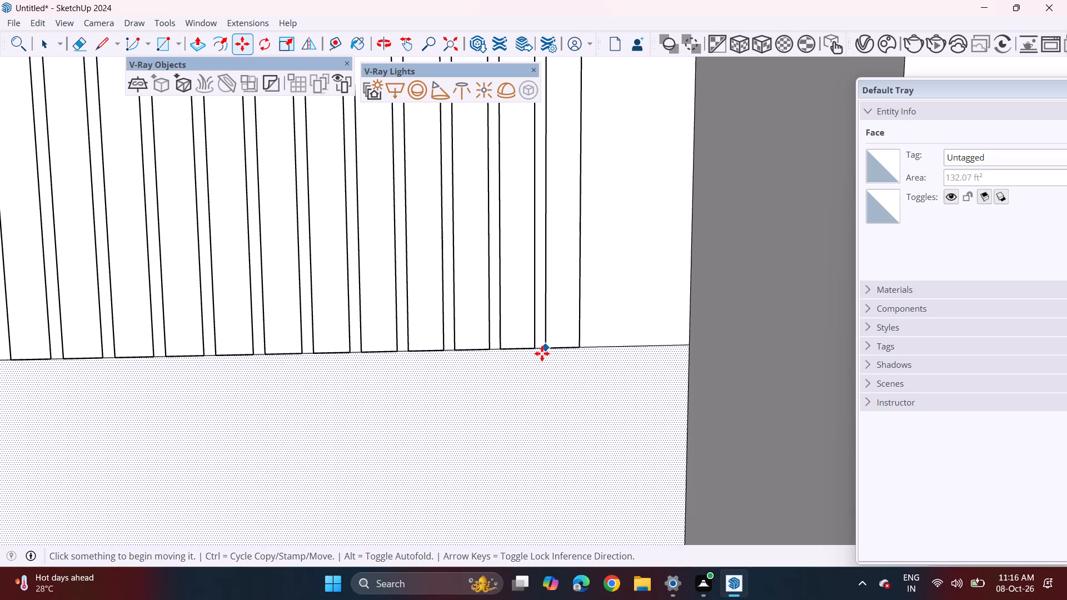
key(4)
key(Return)
Draw a full-height rectangle from the slatted wall's outer top corner to the bottom midpoint of the gap before the first slat.
scroll(550, 356, down, 3)
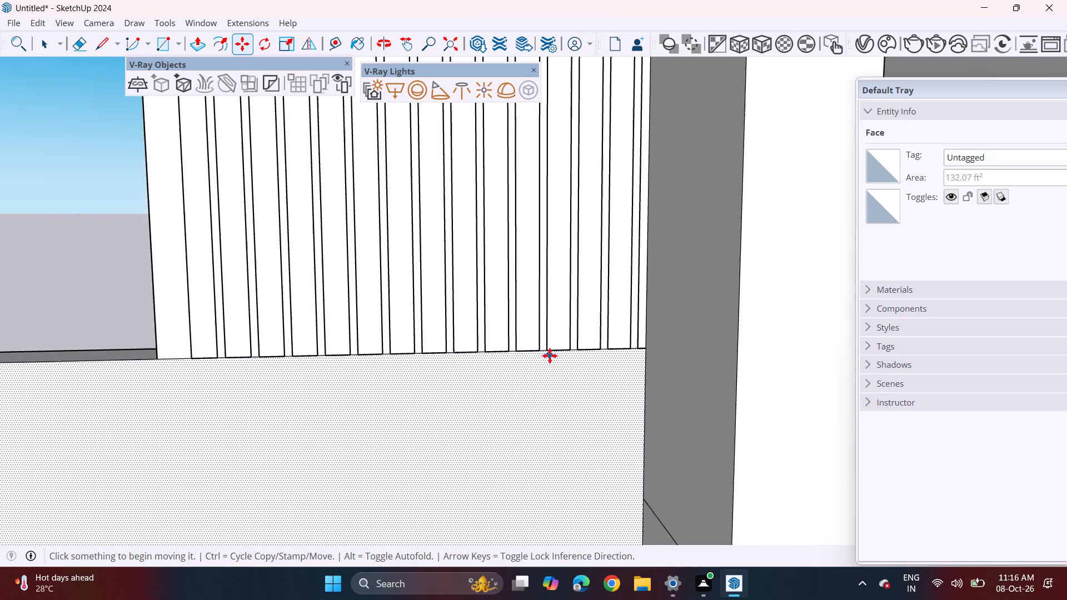
scroll(550, 356, down, 15)
middle_drag(556, 369, 522, 343)
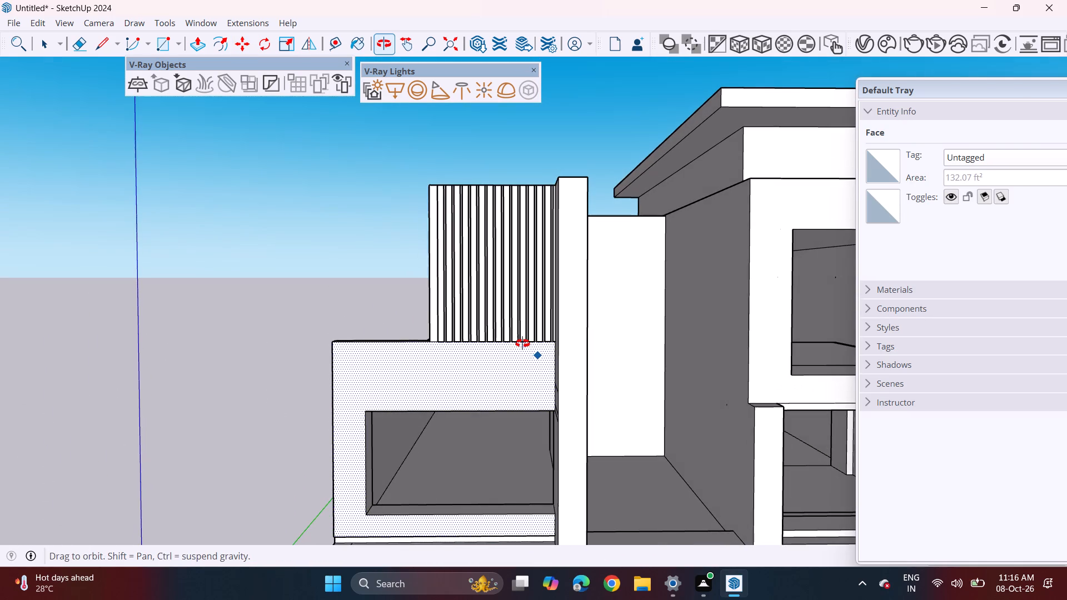
middle_drag(522, 343, 526, 343)
scroll(437, 344, up, 4)
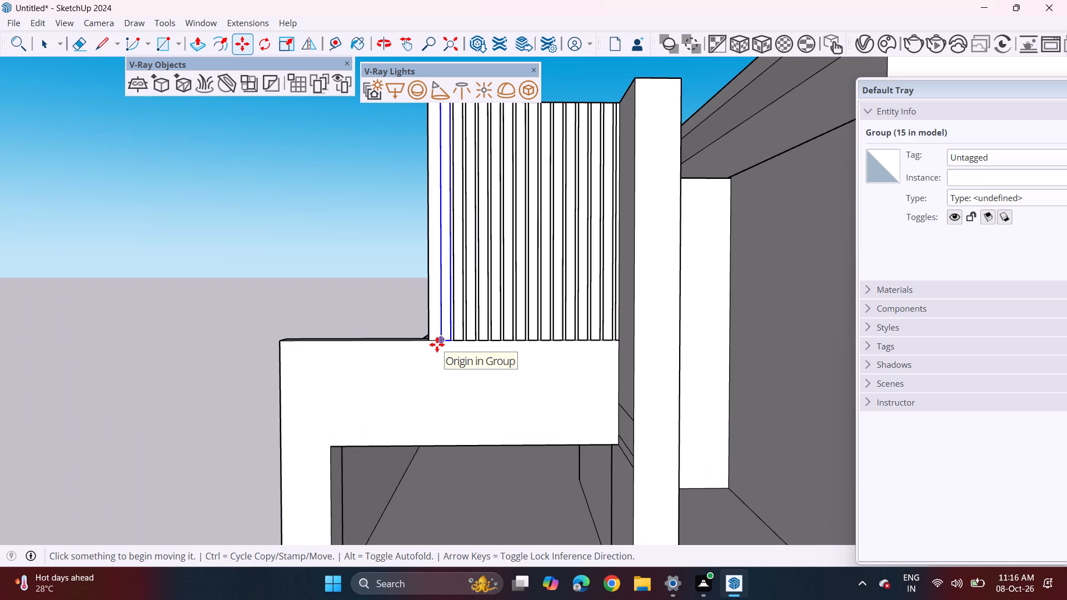
click(164, 45)
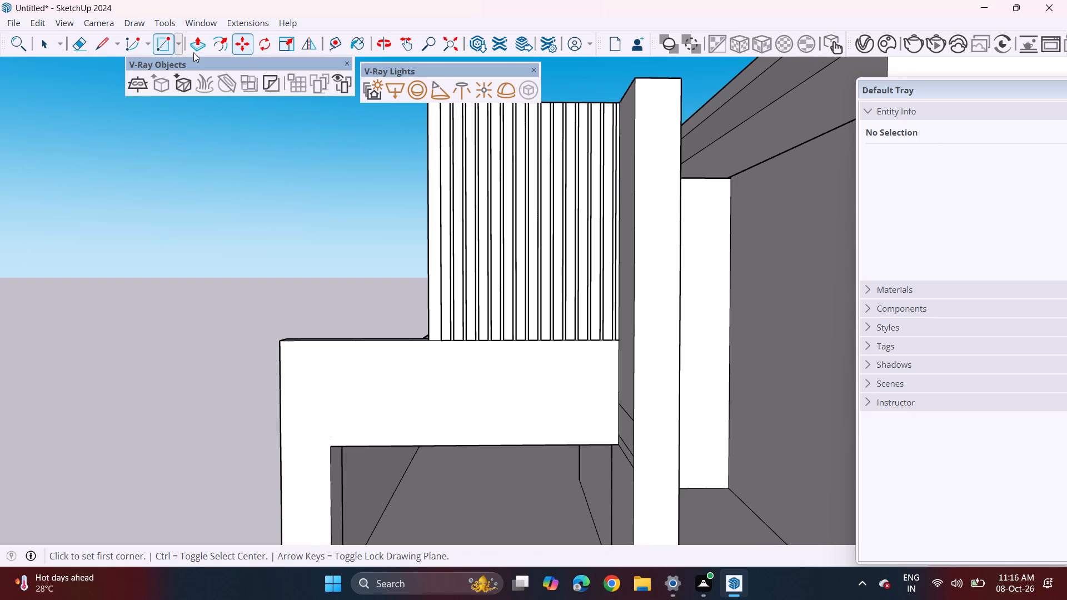
middle_click(360, 122)
shift+middle_drag(367, 145, 370, 189)
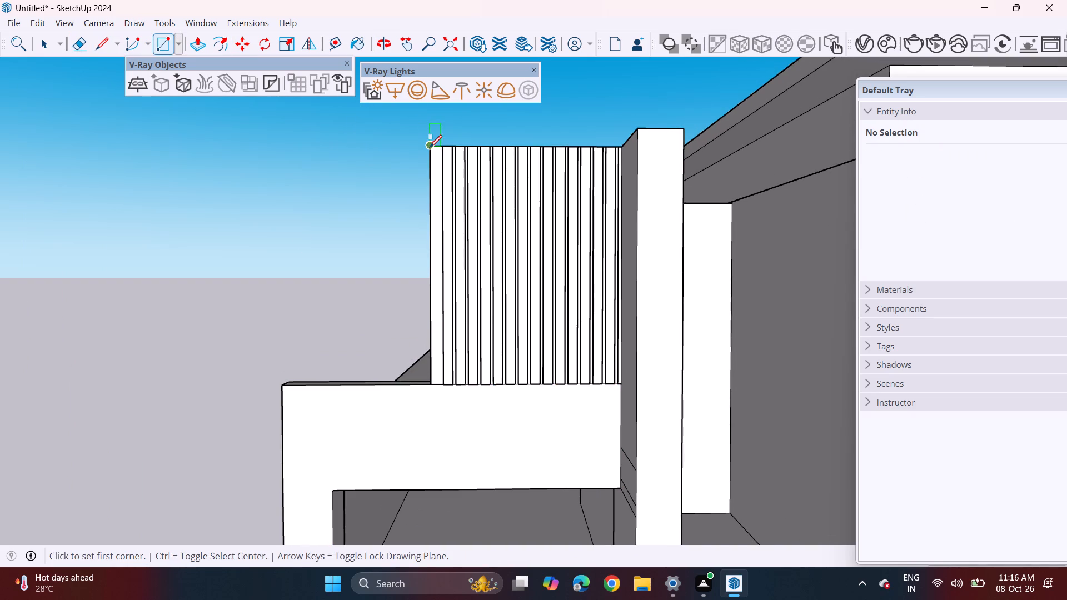
click(430, 147)
scroll(432, 298, up, 4)
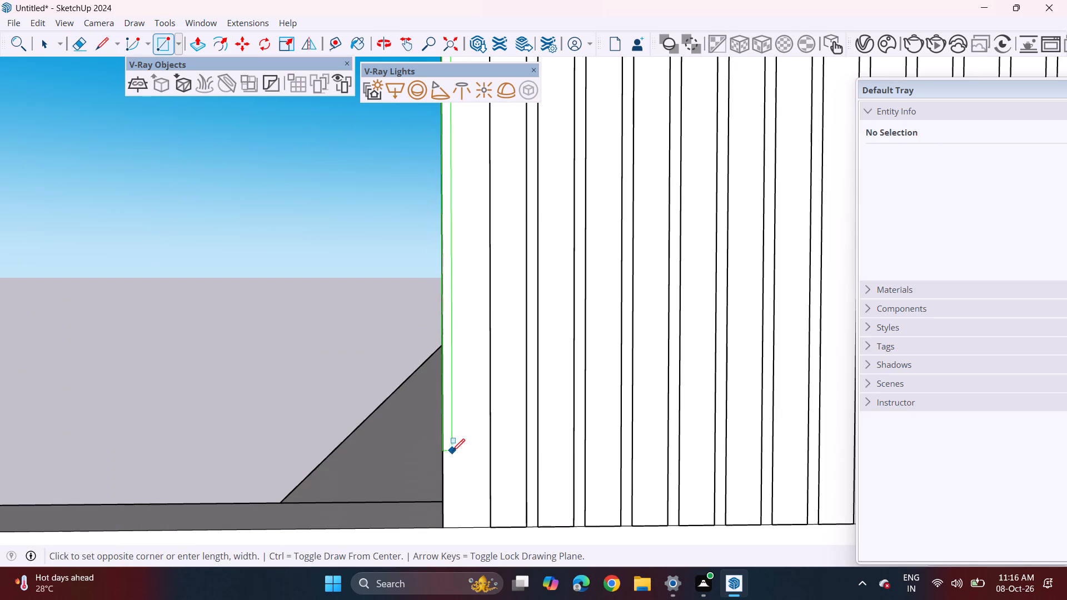
scroll(456, 465, down, 1)
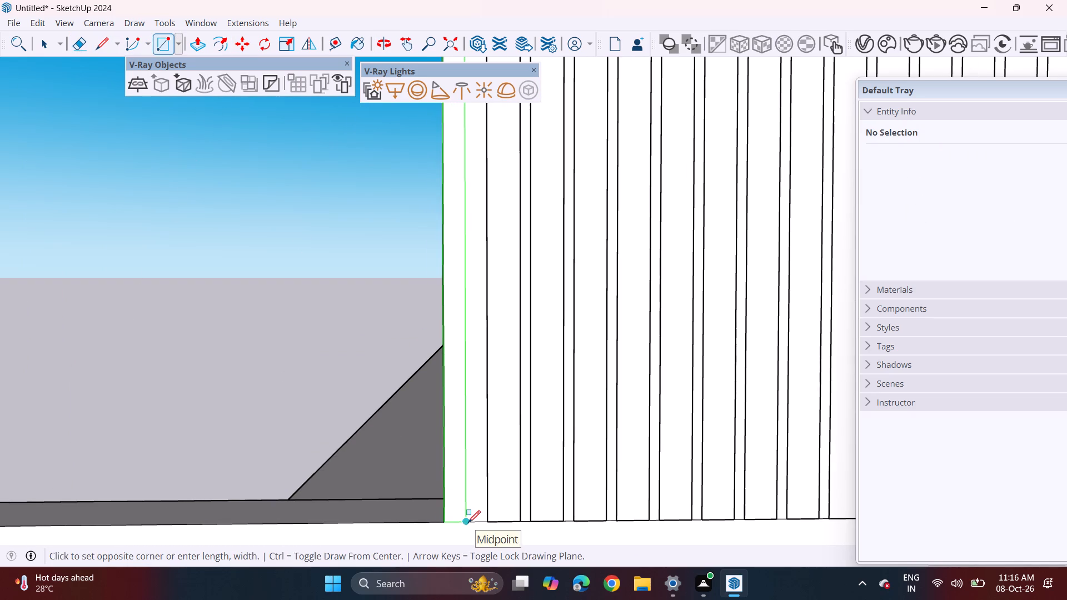
click(468, 523)
scroll(458, 493, down, 11)
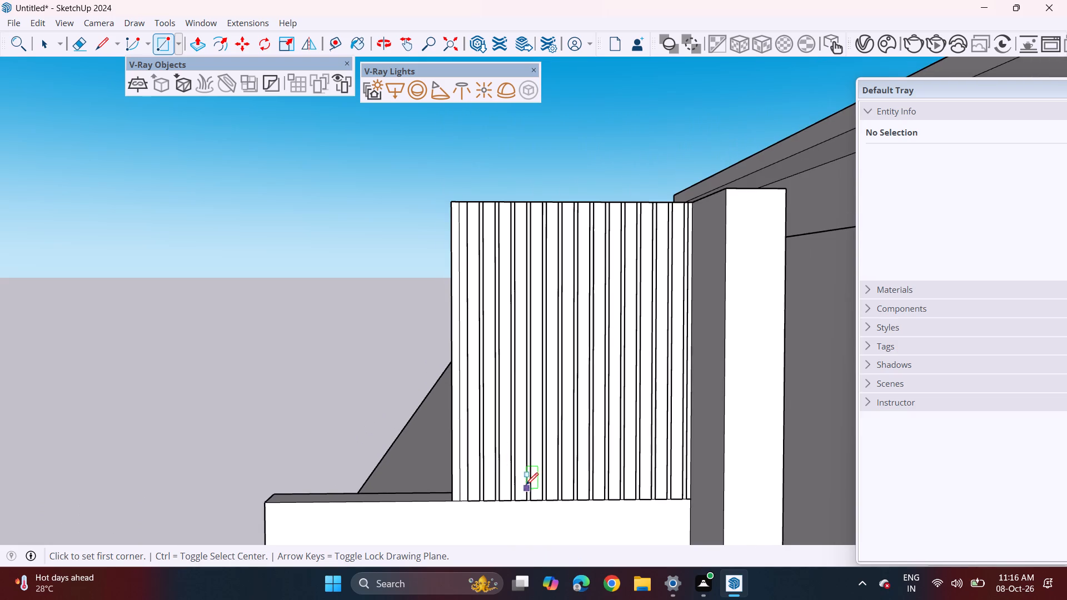
scroll(517, 485, down, 3)
shift+middle_drag(530, 488, 430, 411)
scroll(409, 418, down, 3)
key(space)
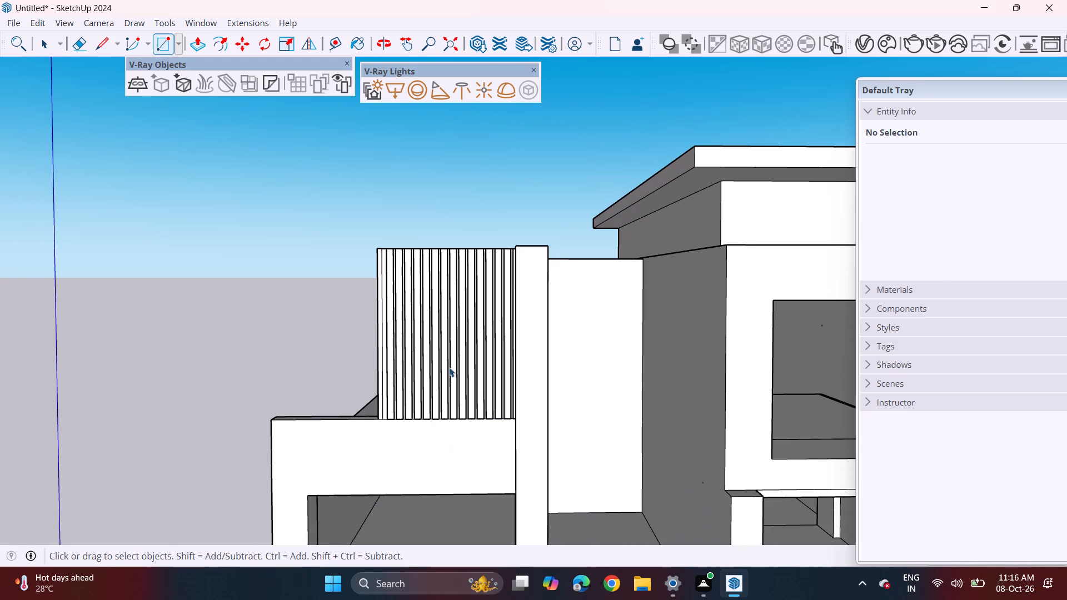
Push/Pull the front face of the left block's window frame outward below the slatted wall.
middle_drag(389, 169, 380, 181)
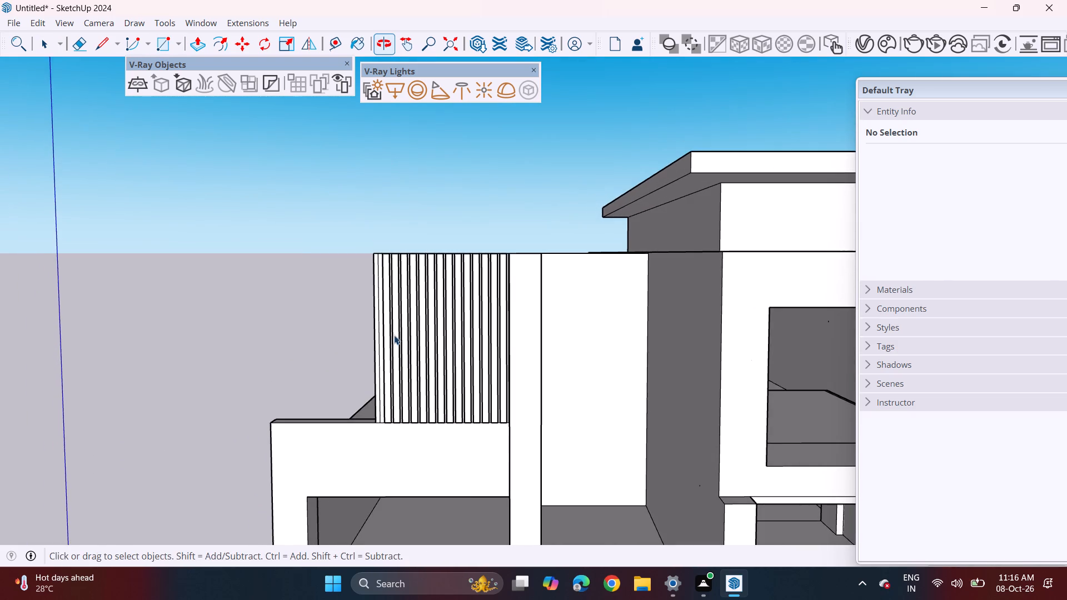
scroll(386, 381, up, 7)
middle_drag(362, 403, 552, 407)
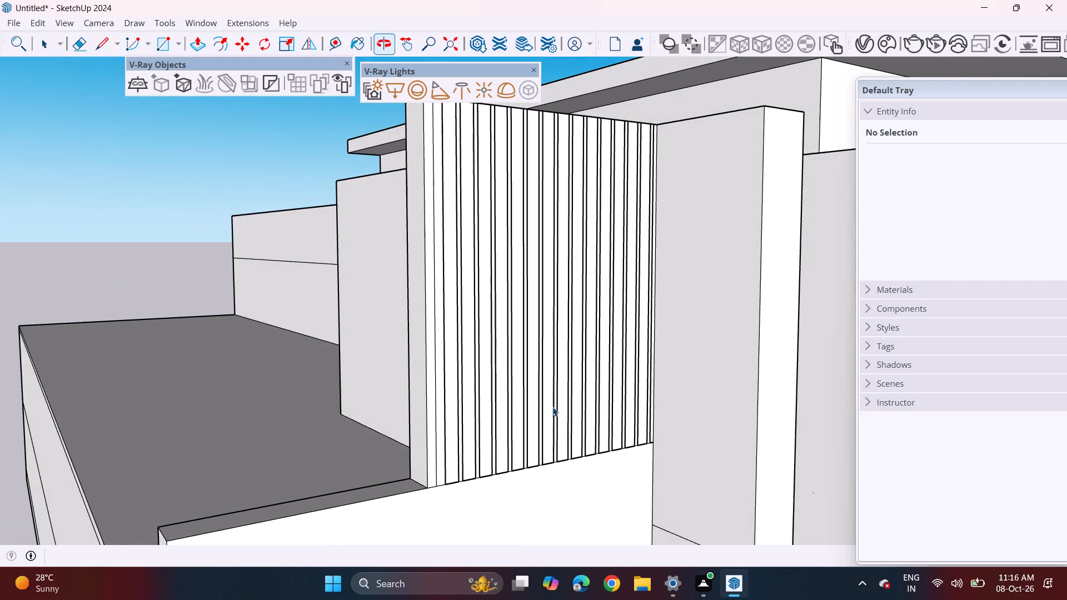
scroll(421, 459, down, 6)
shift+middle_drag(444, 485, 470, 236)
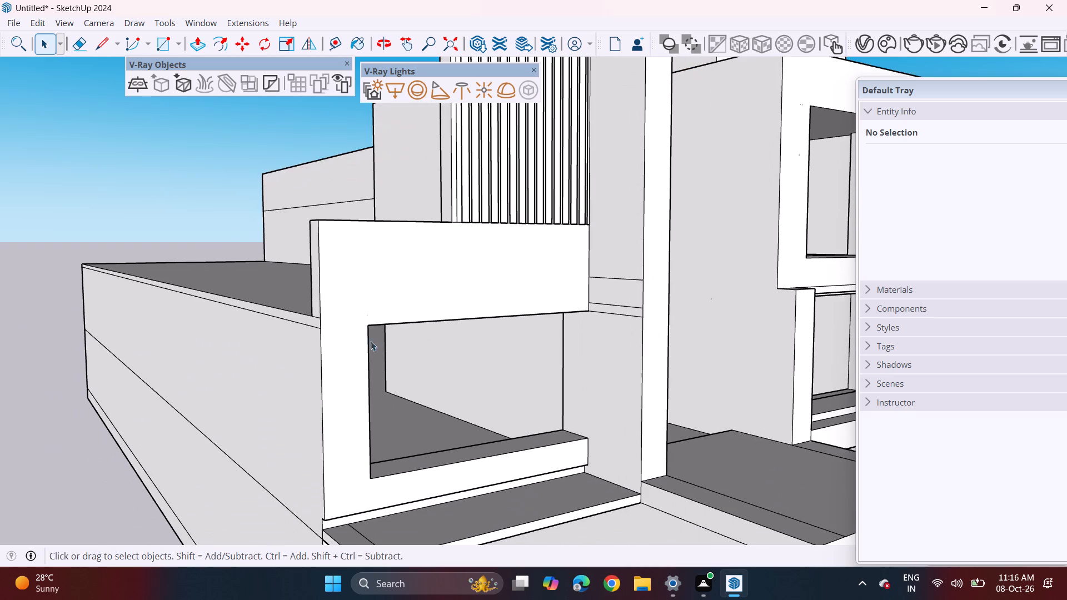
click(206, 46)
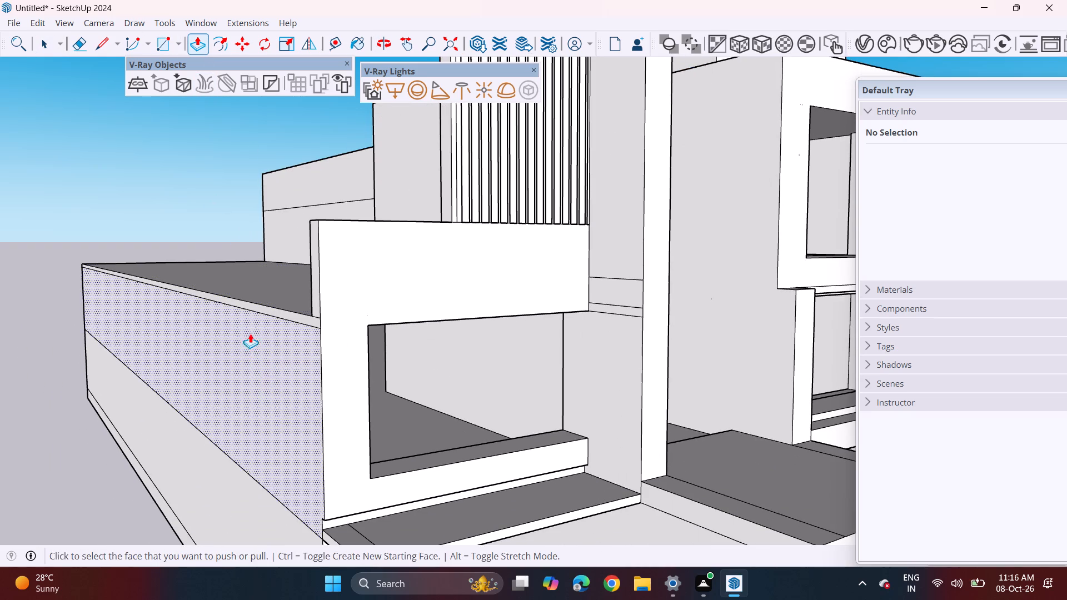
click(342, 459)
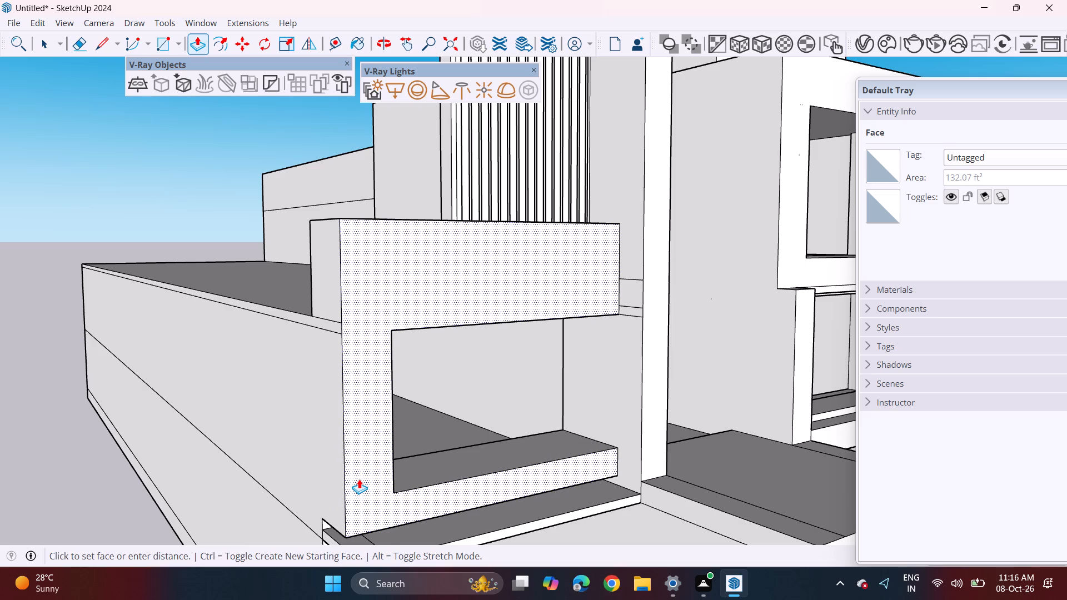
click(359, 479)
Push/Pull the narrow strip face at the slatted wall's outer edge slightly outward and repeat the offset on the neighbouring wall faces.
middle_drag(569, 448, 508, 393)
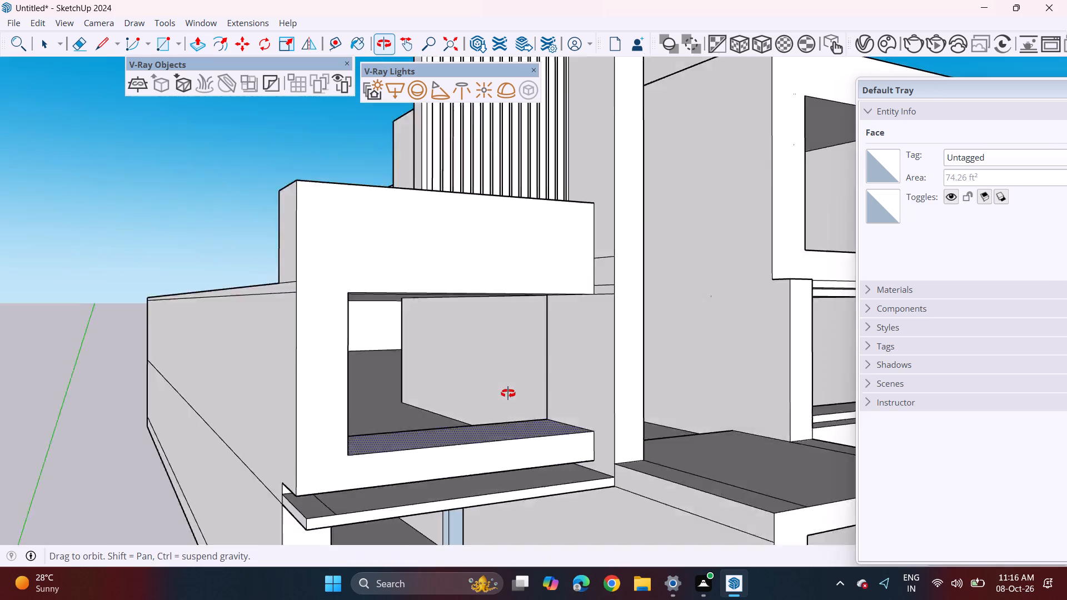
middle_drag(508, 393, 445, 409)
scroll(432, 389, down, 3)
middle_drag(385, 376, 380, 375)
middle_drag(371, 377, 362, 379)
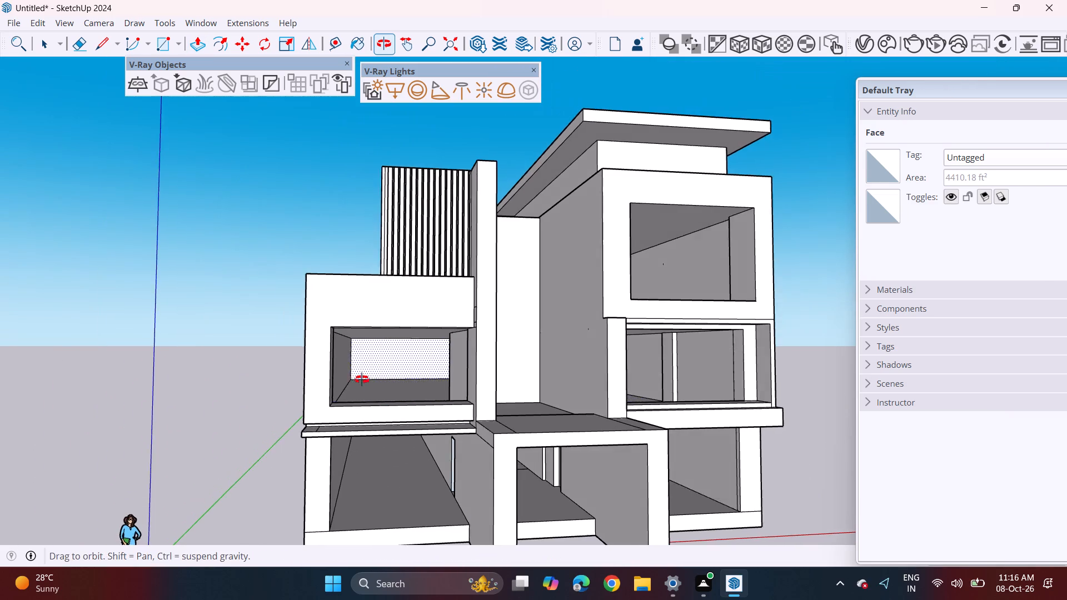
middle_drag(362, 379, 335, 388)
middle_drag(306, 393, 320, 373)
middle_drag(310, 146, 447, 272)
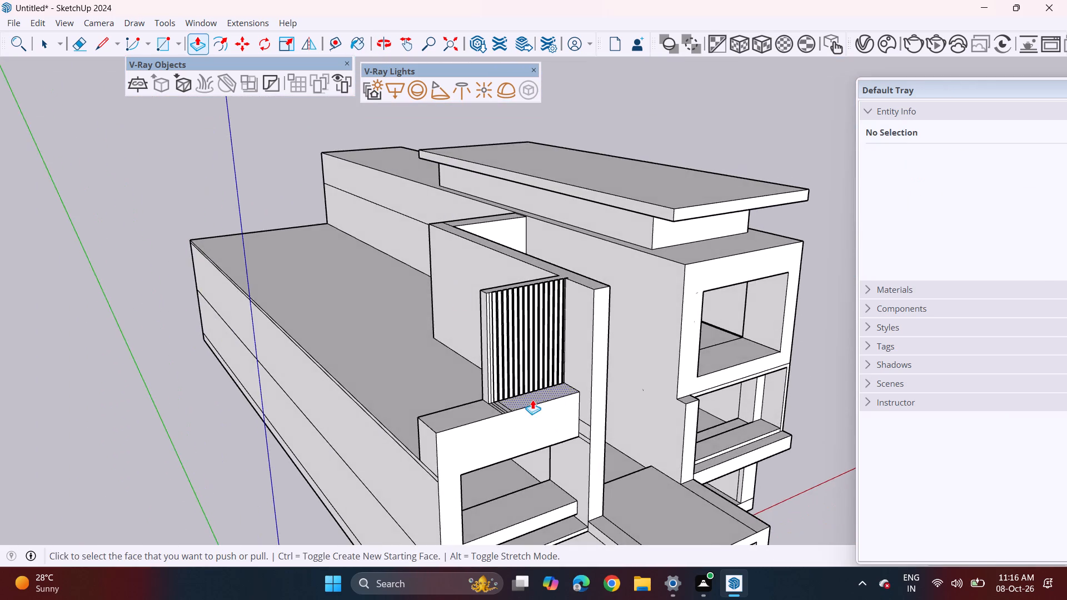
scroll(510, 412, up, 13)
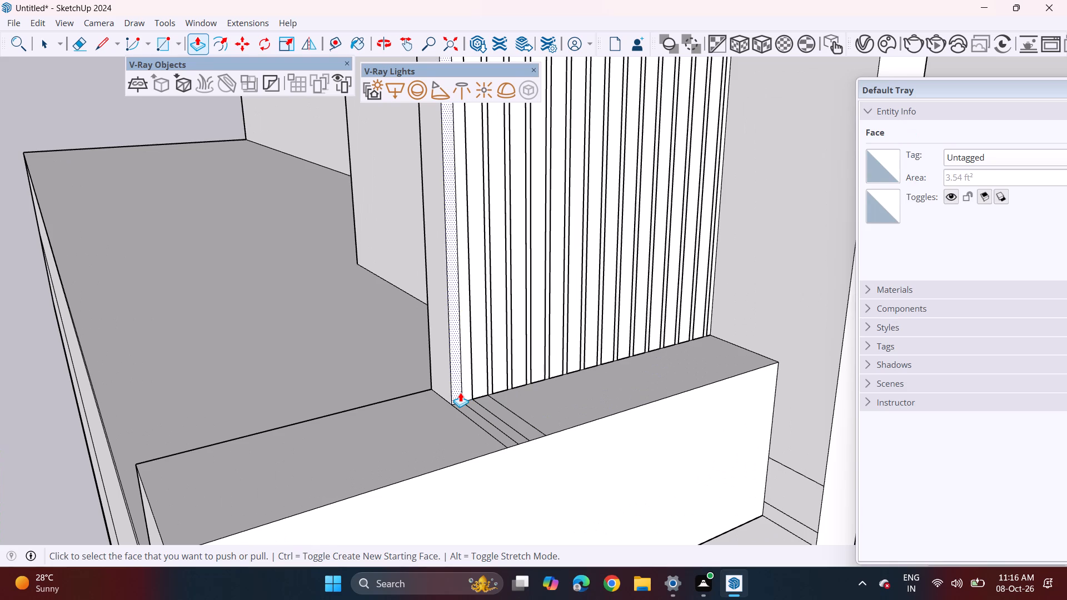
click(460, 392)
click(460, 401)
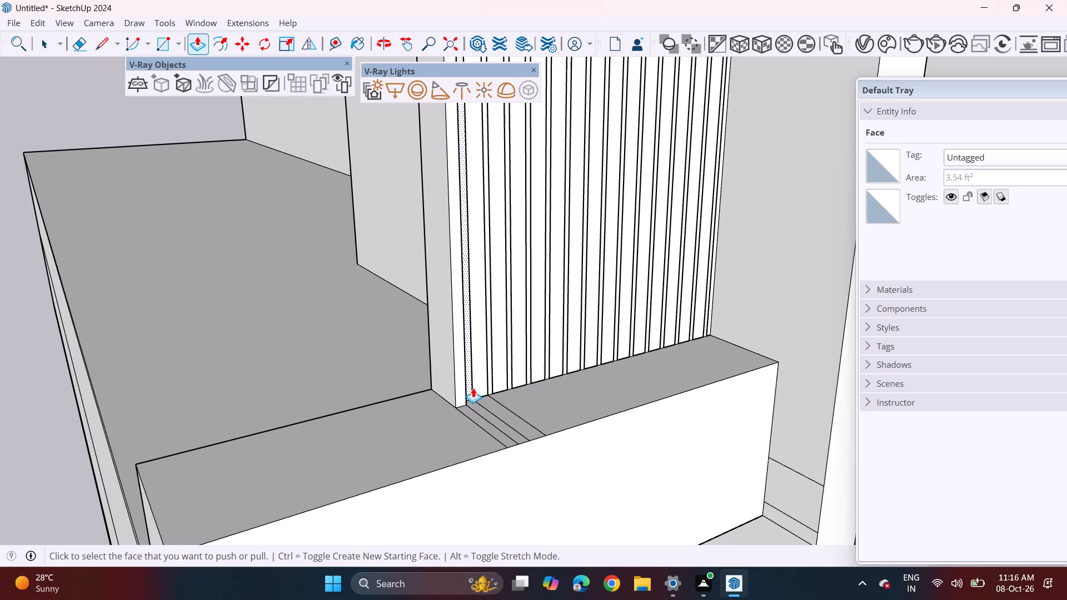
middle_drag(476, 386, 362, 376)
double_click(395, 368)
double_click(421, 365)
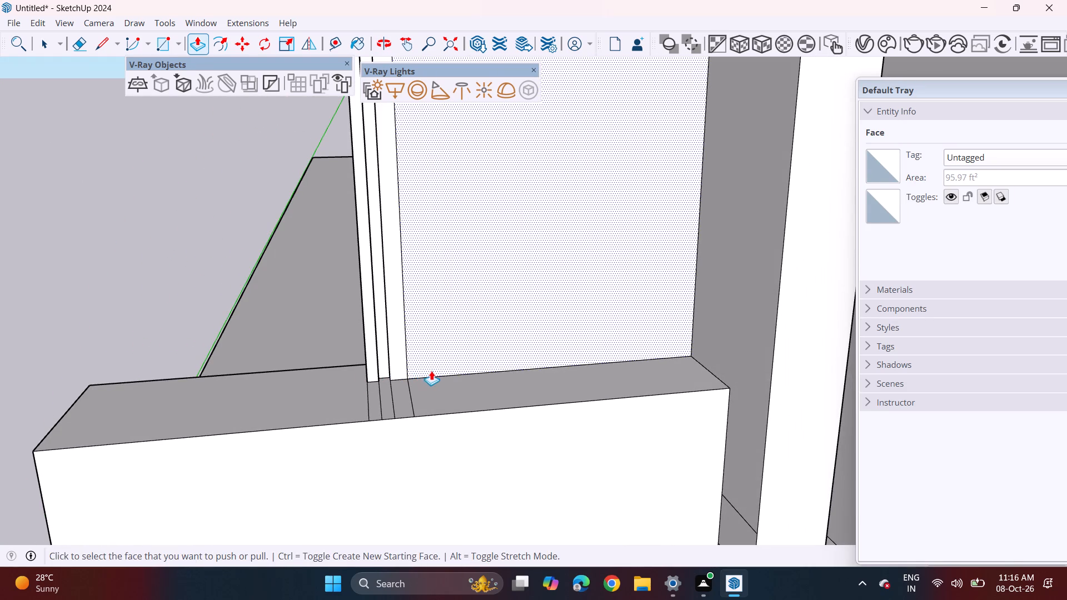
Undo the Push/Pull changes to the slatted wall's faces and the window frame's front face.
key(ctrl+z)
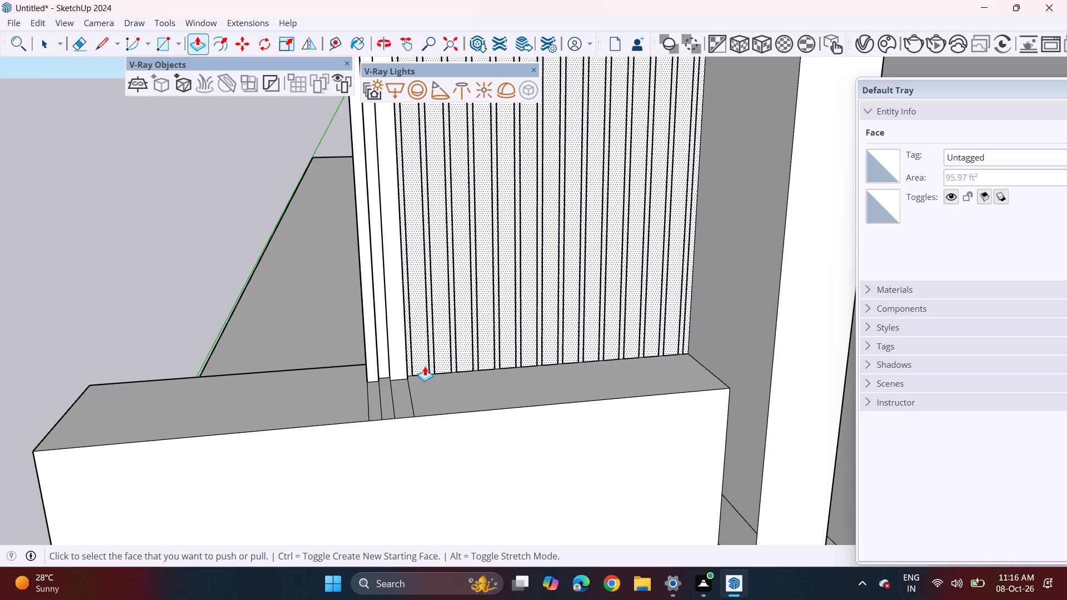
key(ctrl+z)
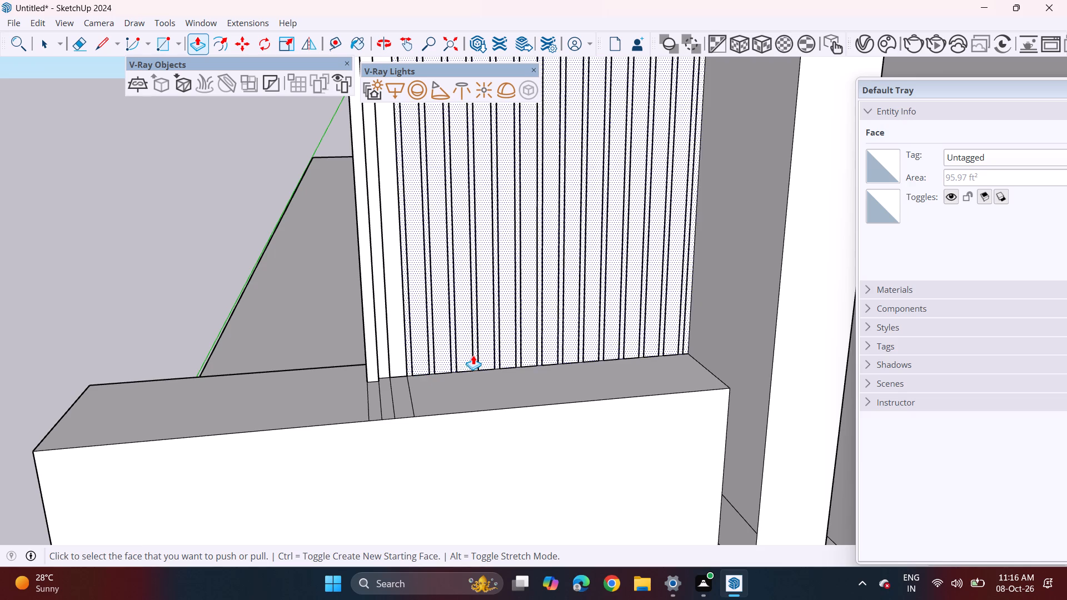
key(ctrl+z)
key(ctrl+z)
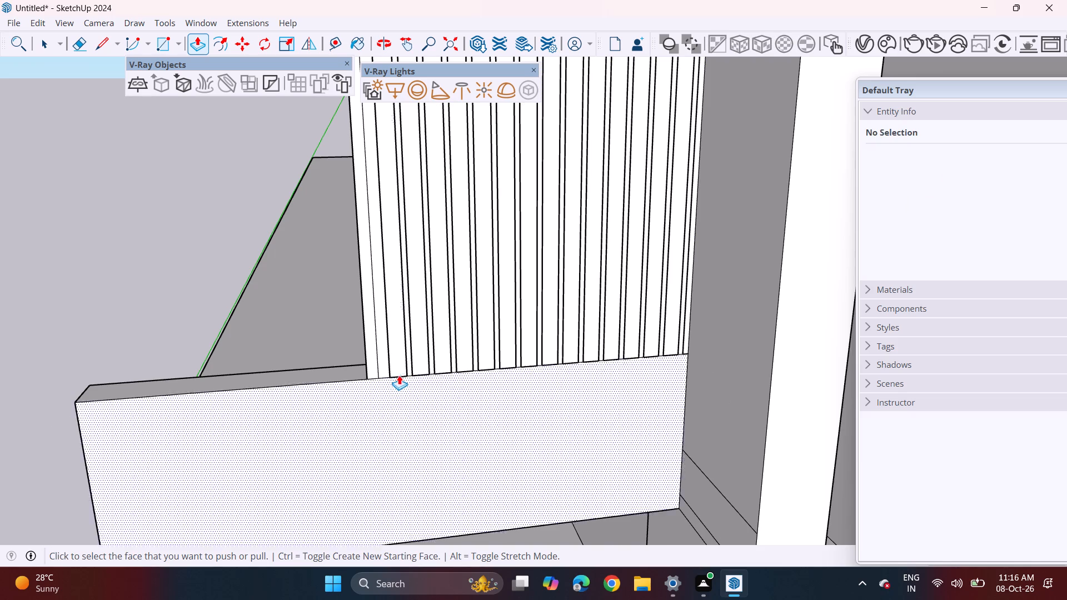
Trace lines down the outermost slat's inner edge, along the slatted wall's base to the pillar, and up the wall's far edge.
scroll(488, 329, down, 4)
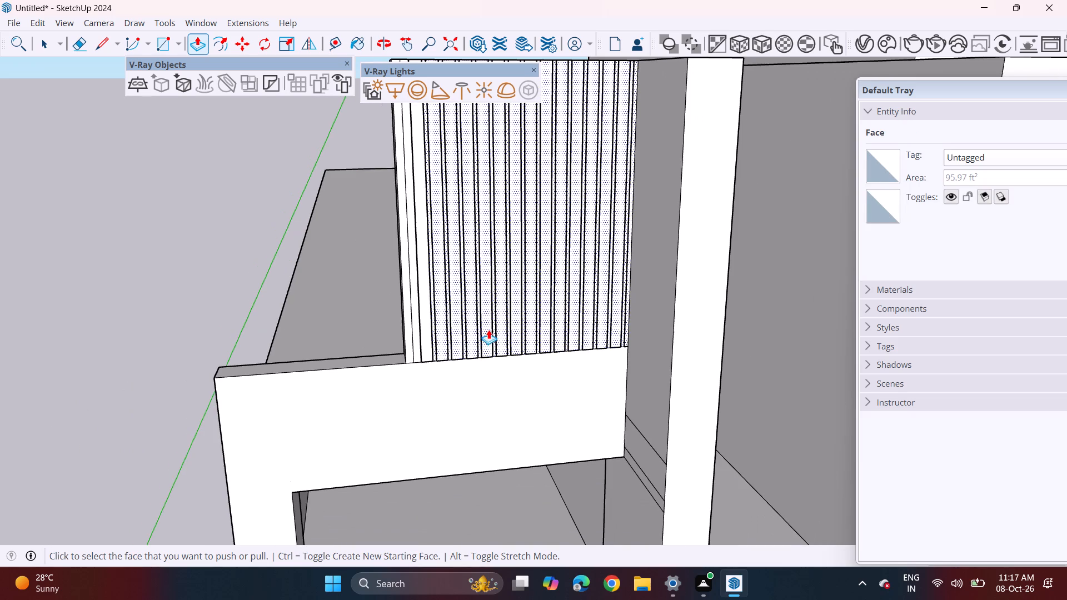
scroll(564, 295, down, 2)
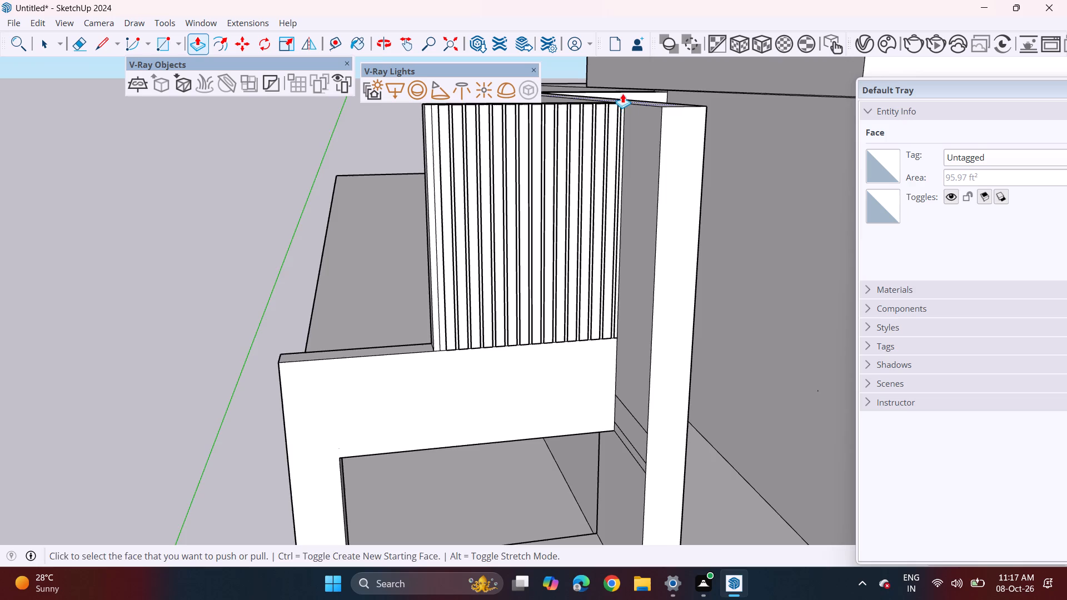
middle_drag(634, 99, 619, 251)
scroll(614, 283, up, 8)
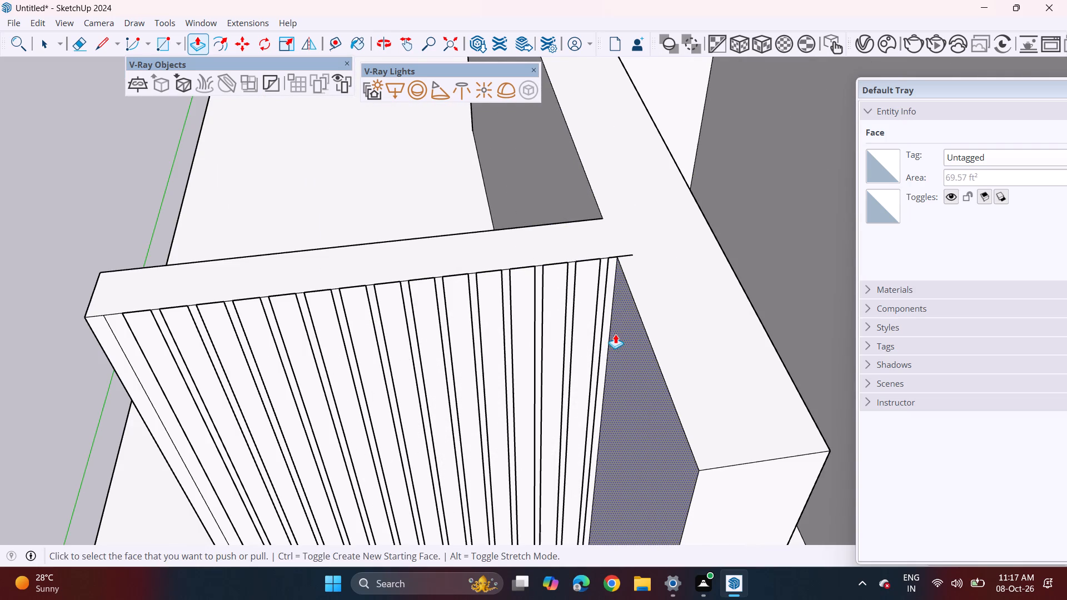
scroll(545, 311, up, 4)
scroll(545, 311, down, 13)
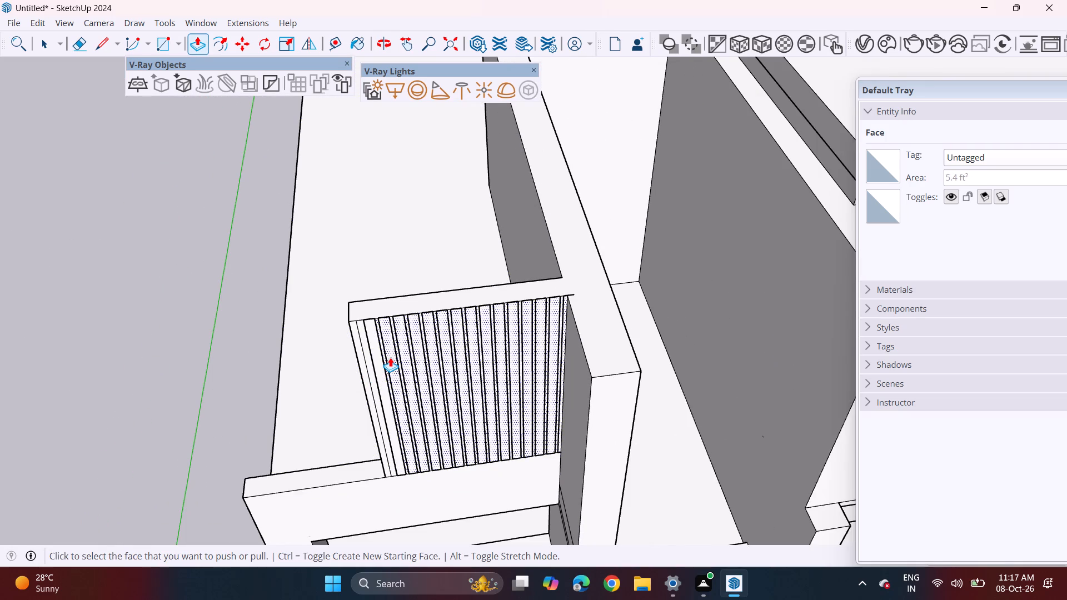
scroll(388, 351, up, 8)
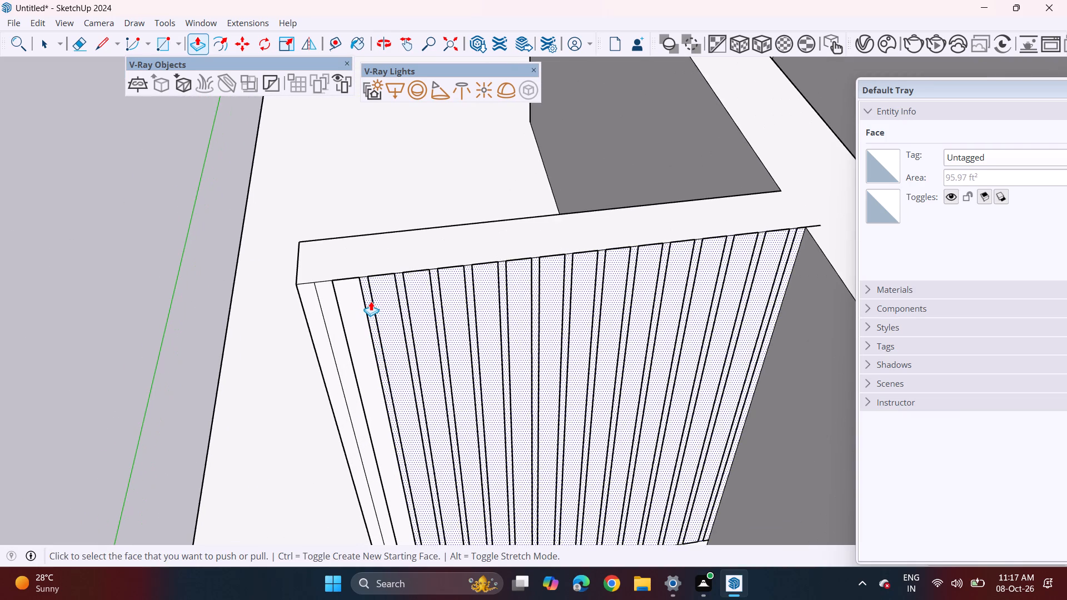
scroll(371, 301, down, 8)
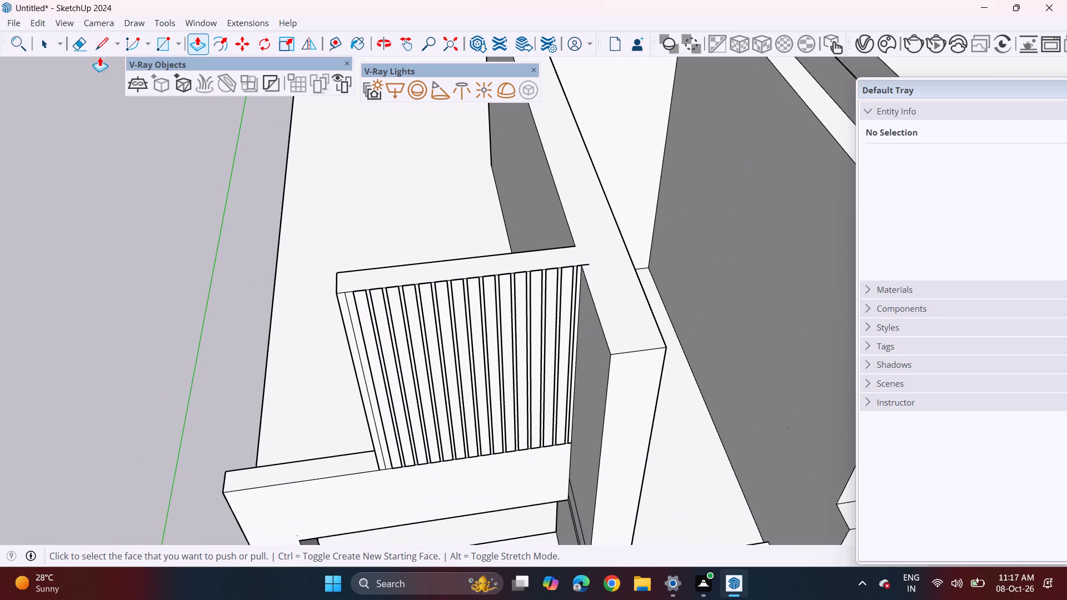
click(98, 48)
click(367, 292)
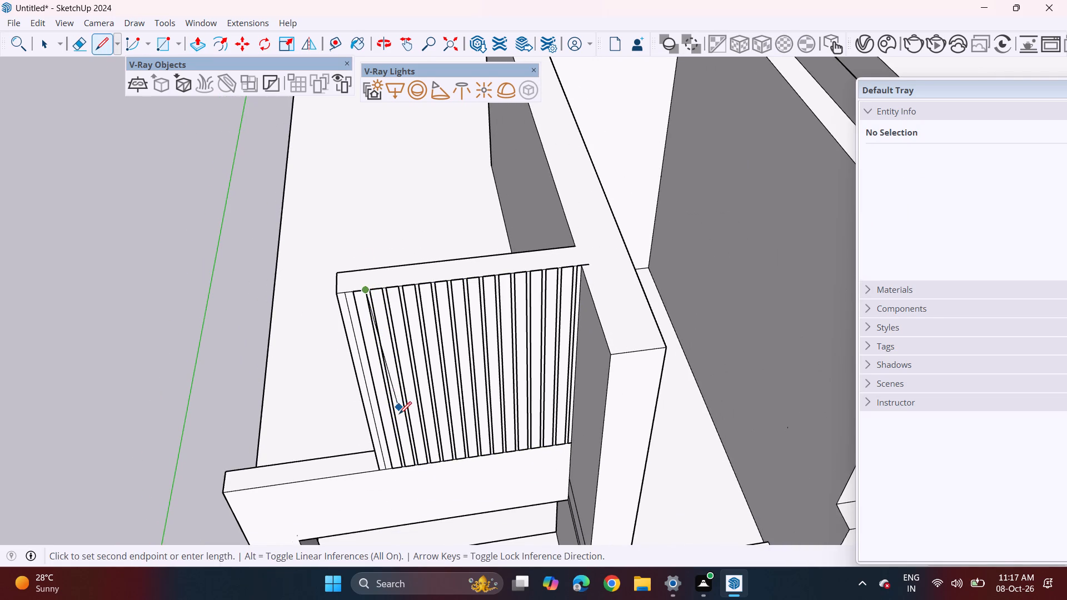
click(405, 466)
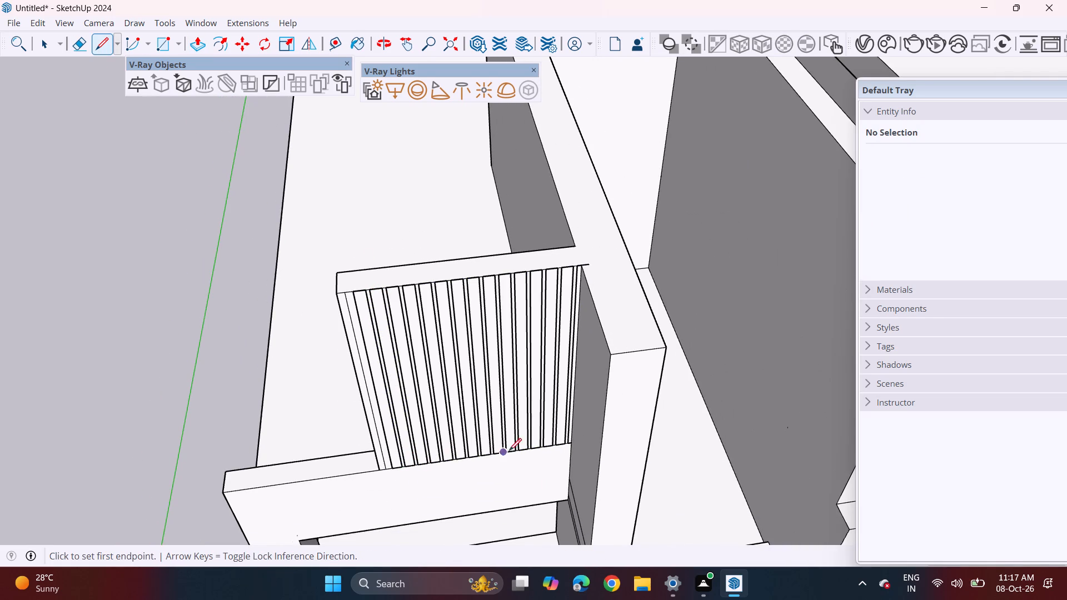
click(402, 468)
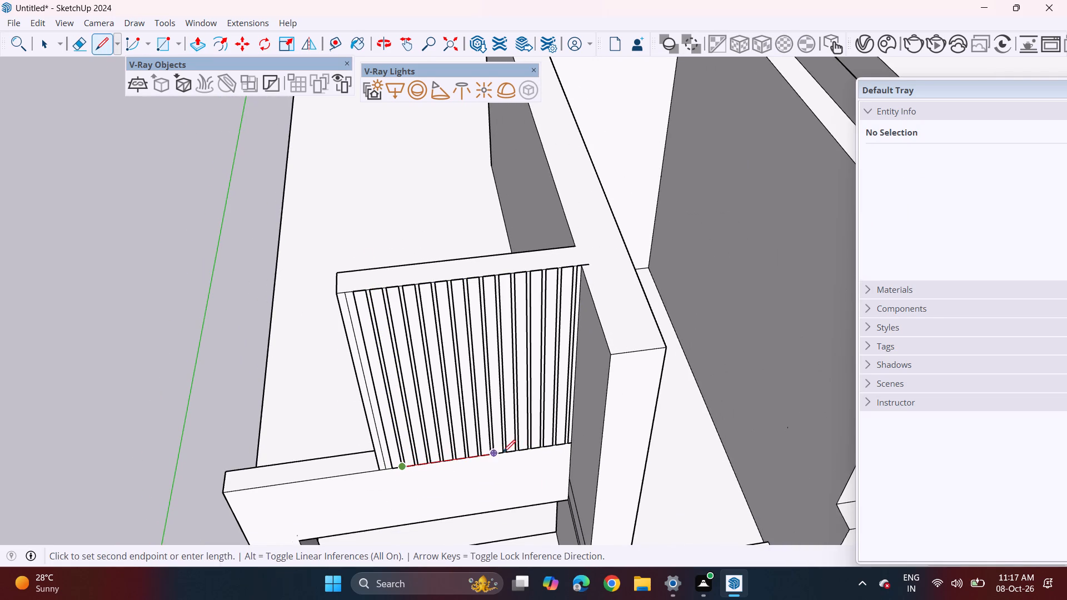
click(575, 446)
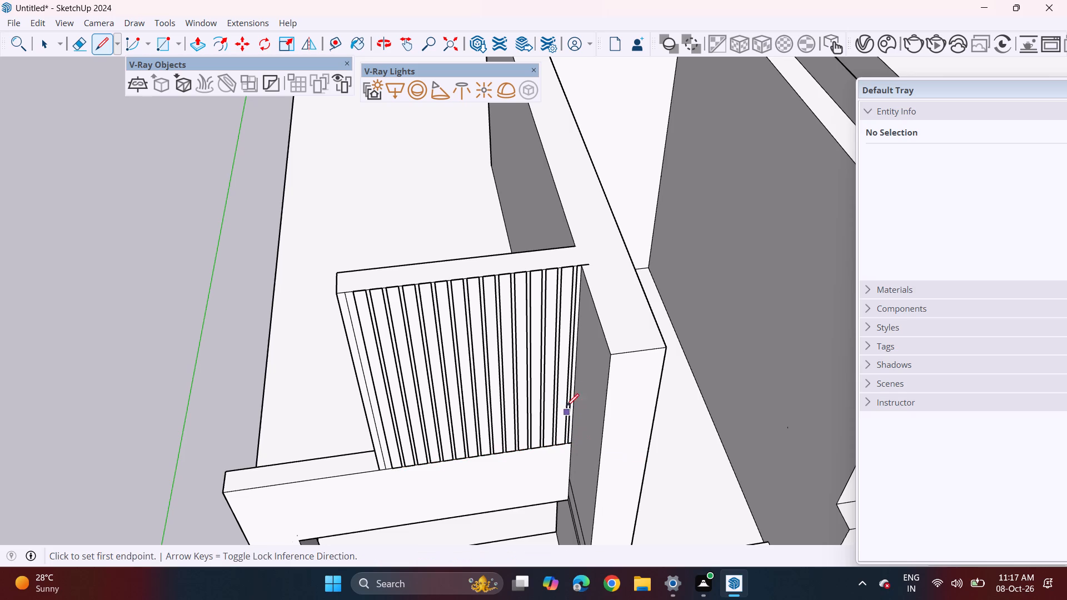
click(574, 440)
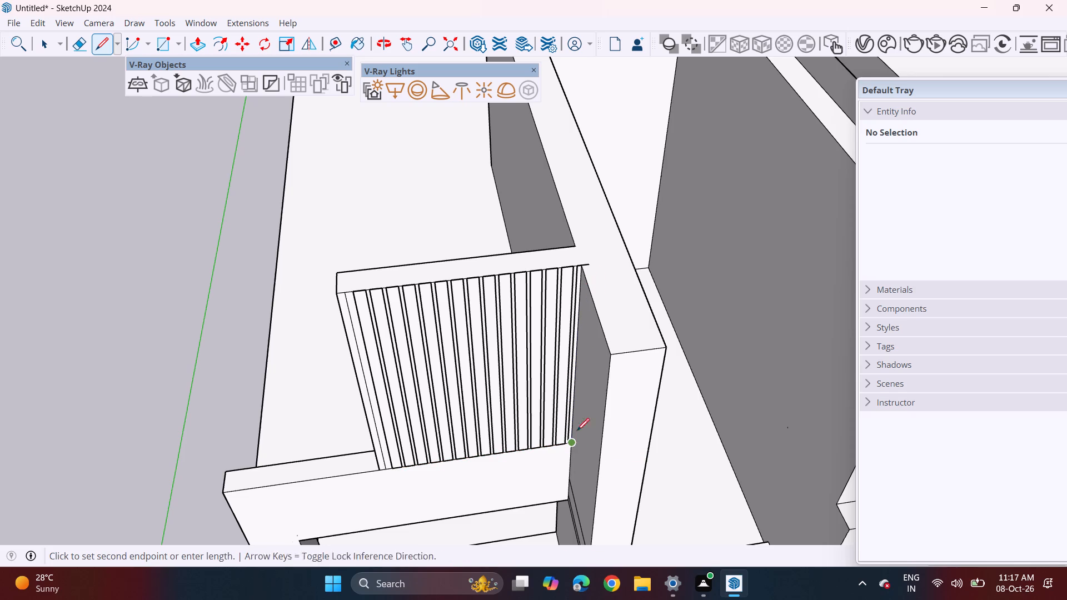
click(584, 267)
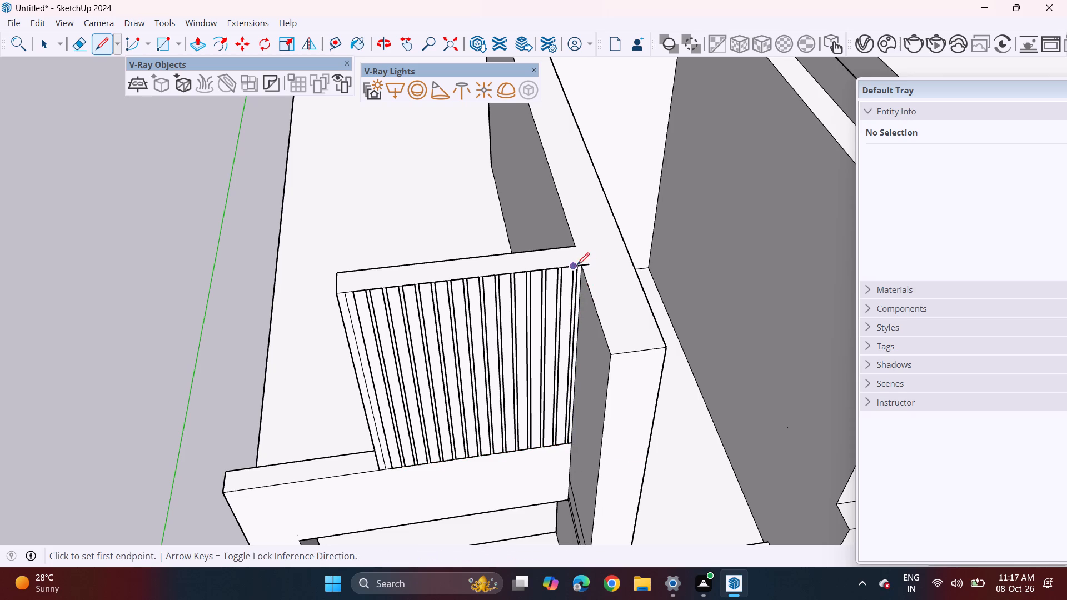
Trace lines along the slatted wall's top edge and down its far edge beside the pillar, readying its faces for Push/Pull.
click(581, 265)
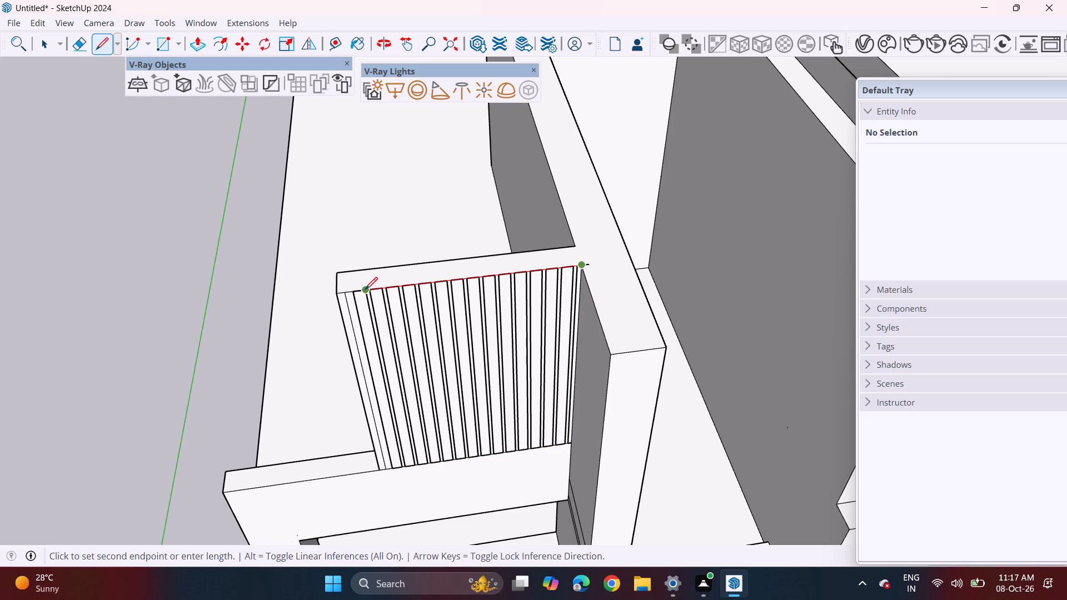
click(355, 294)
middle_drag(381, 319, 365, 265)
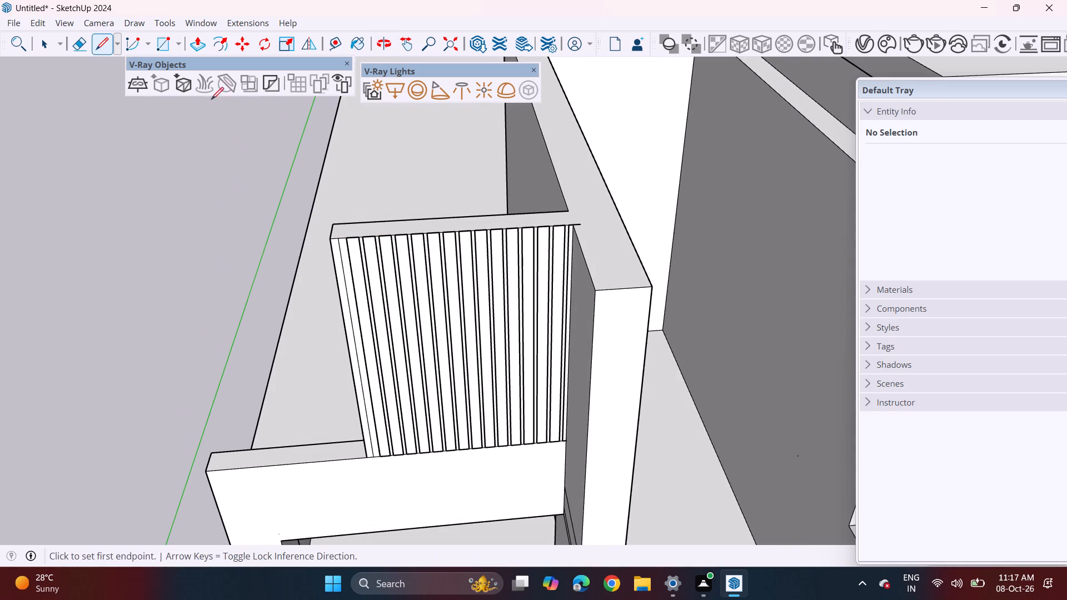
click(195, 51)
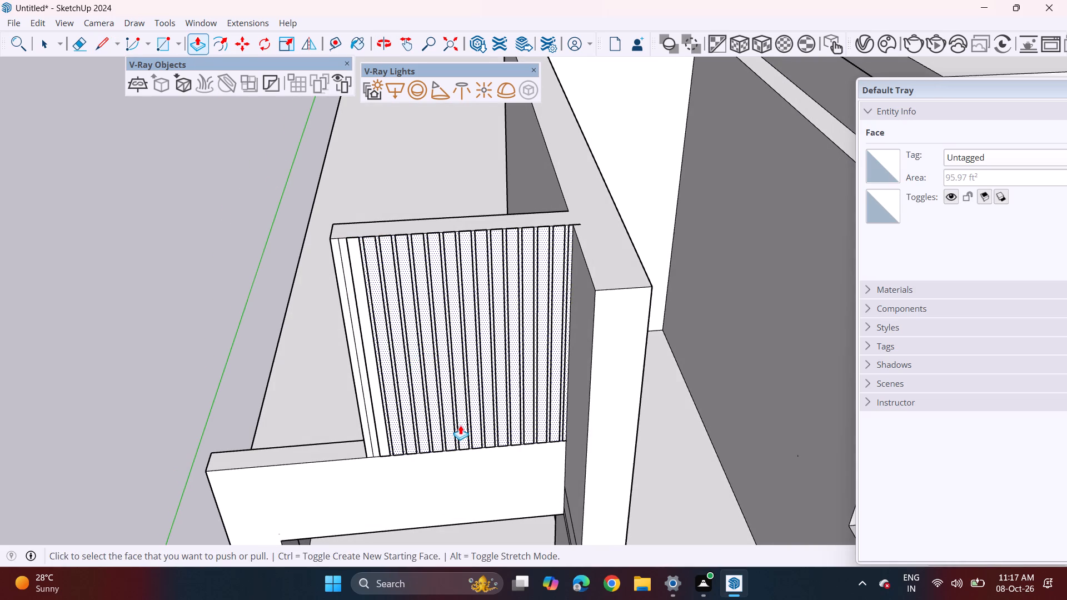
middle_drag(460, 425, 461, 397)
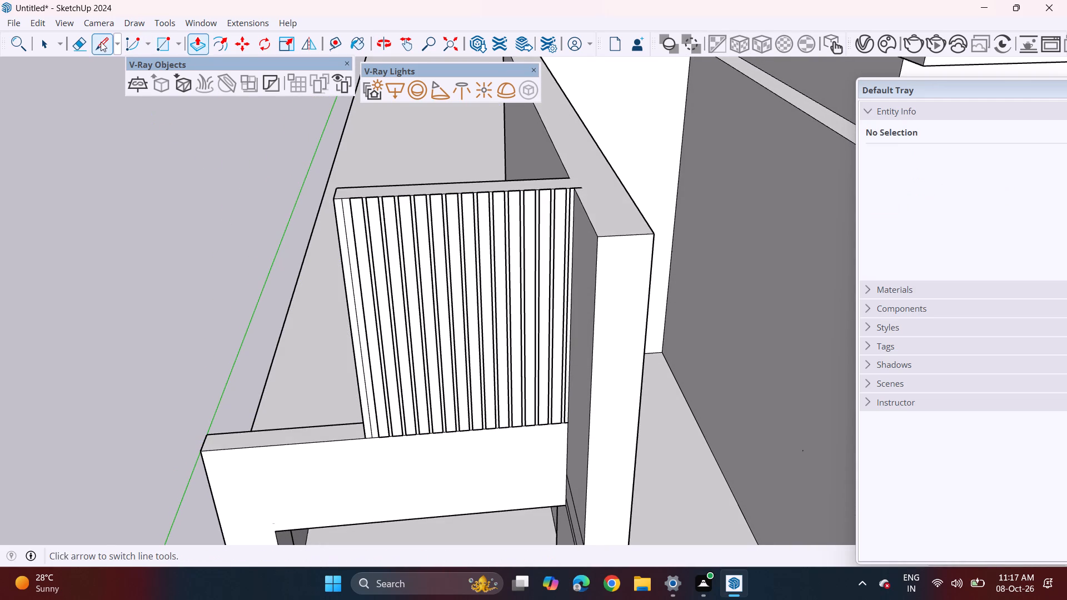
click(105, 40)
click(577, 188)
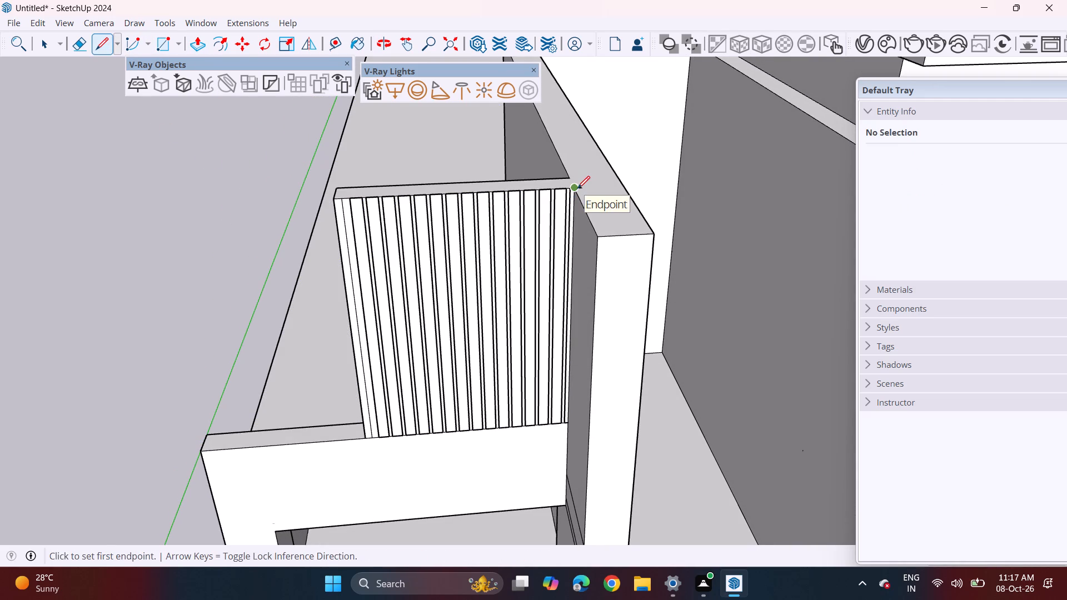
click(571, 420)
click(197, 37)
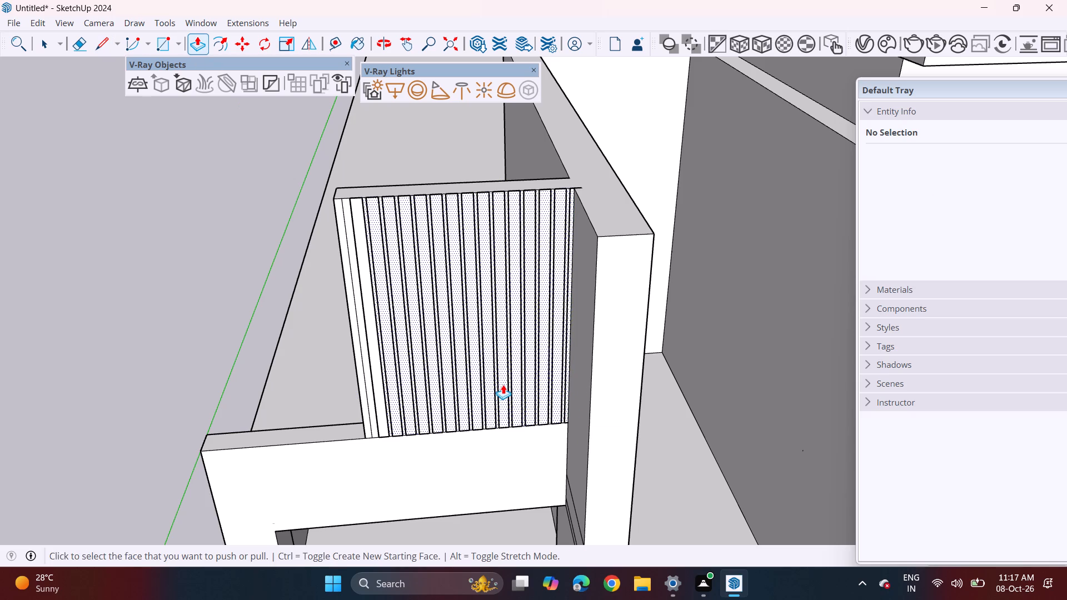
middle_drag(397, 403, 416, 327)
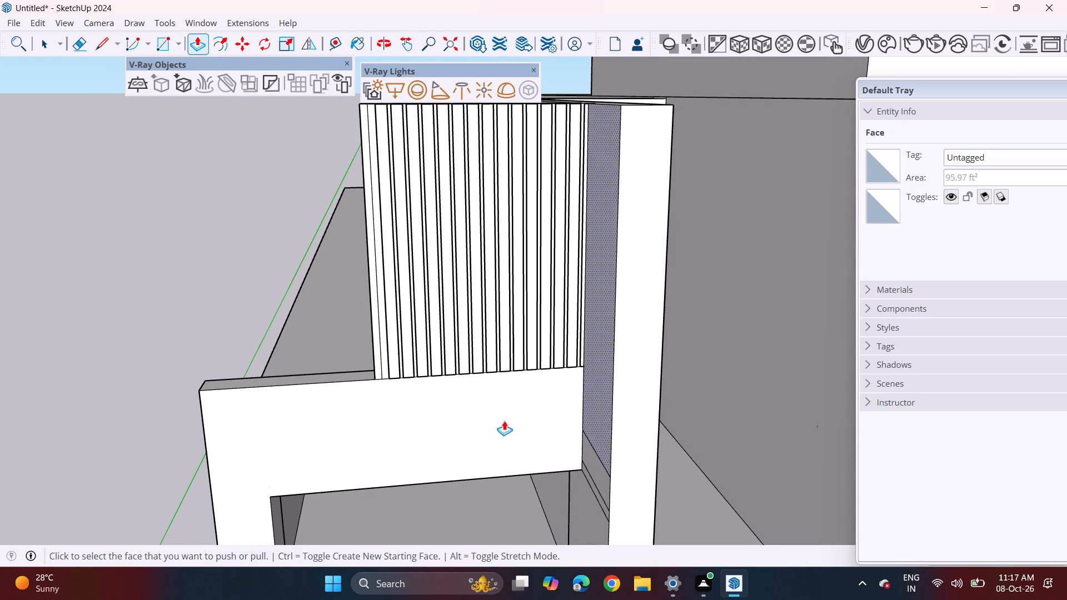
Undo the traced lines, the slat copies and the original slat strips, back to the plain upper wall.
key(ctrl+z)
key(ctrl+z)
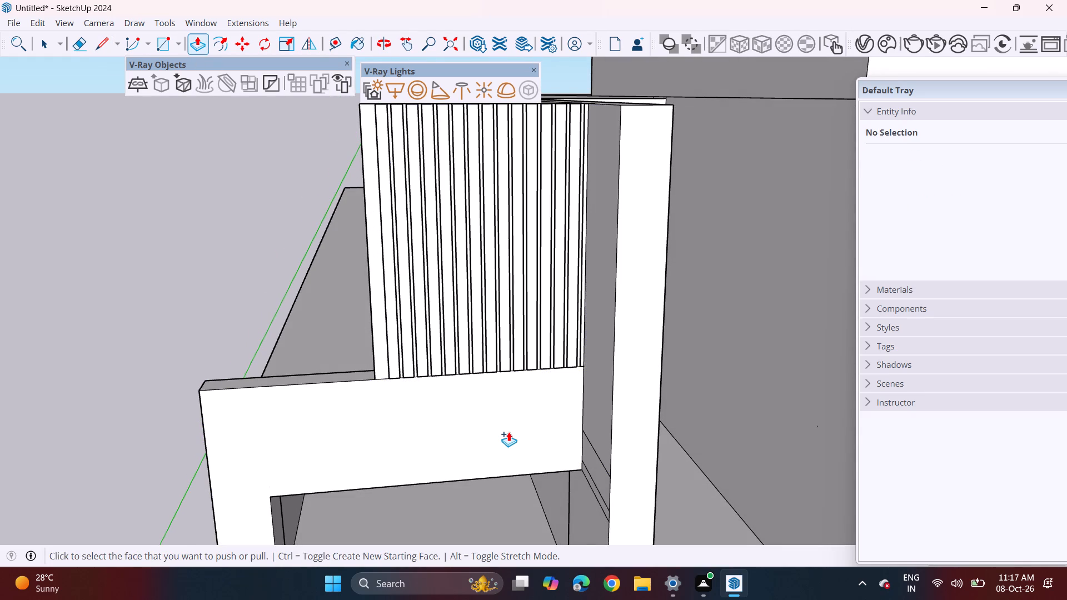
key(ctrl+z)
key(ctrl+z)
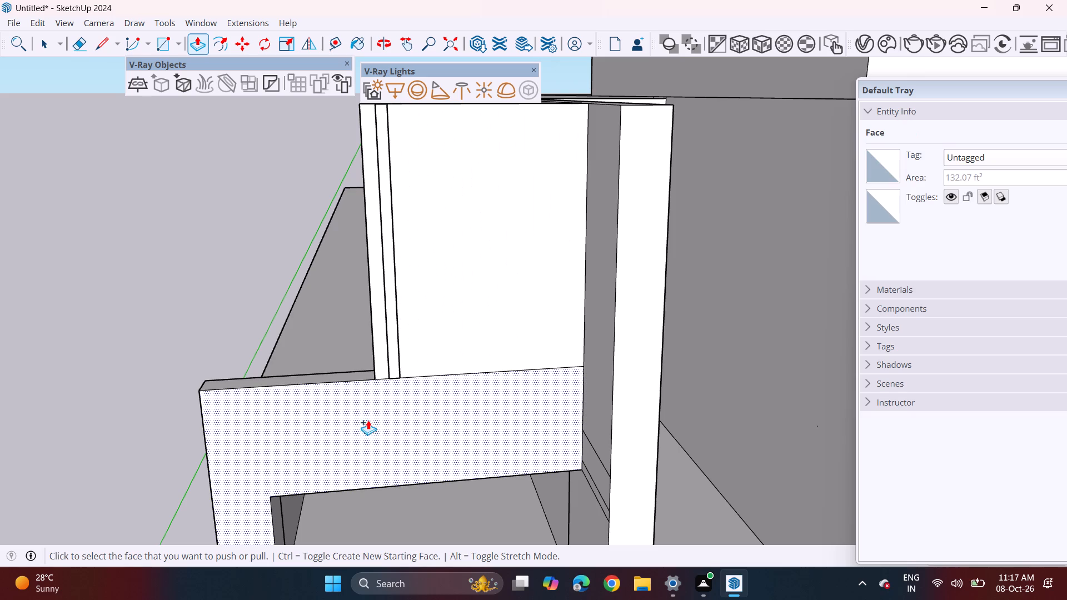
click(423, 451)
scroll(418, 467, down, 1)
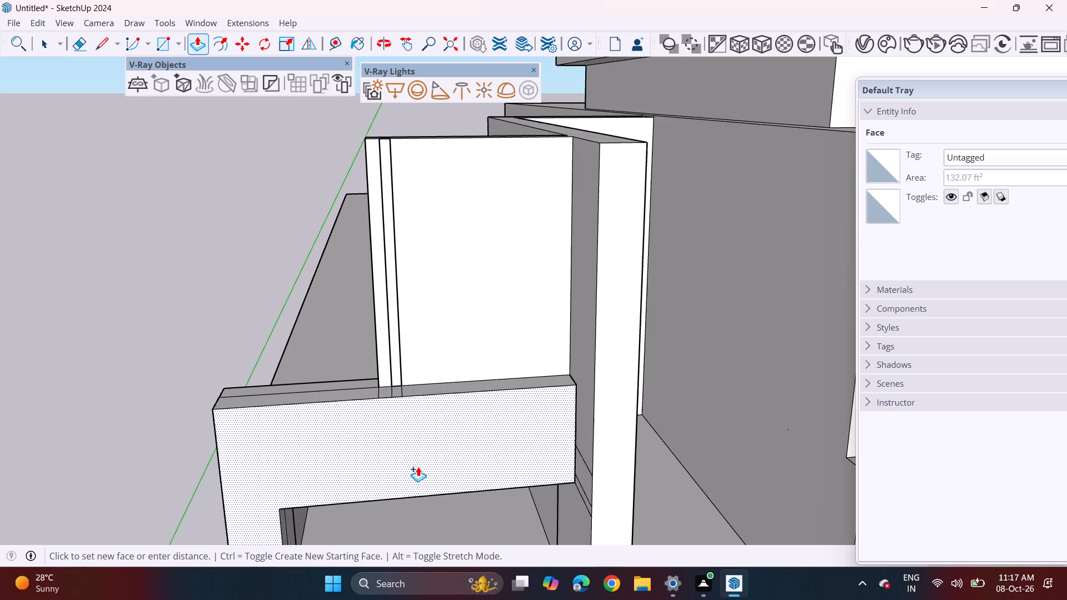
scroll(418, 467, down, 2)
key(ctrl+z)
key(ctrl+z)
key(ctrl+z)
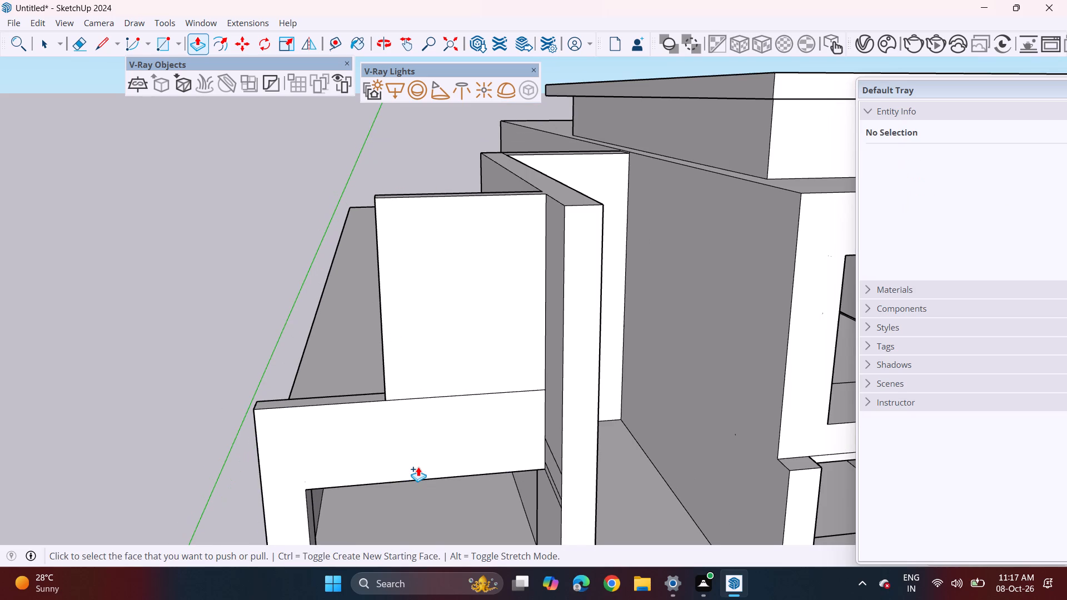
Push/Pull the front face of the left block's window frame outward, beyond the plain upper wall above it.
middle_drag(470, 446, 621, 317)
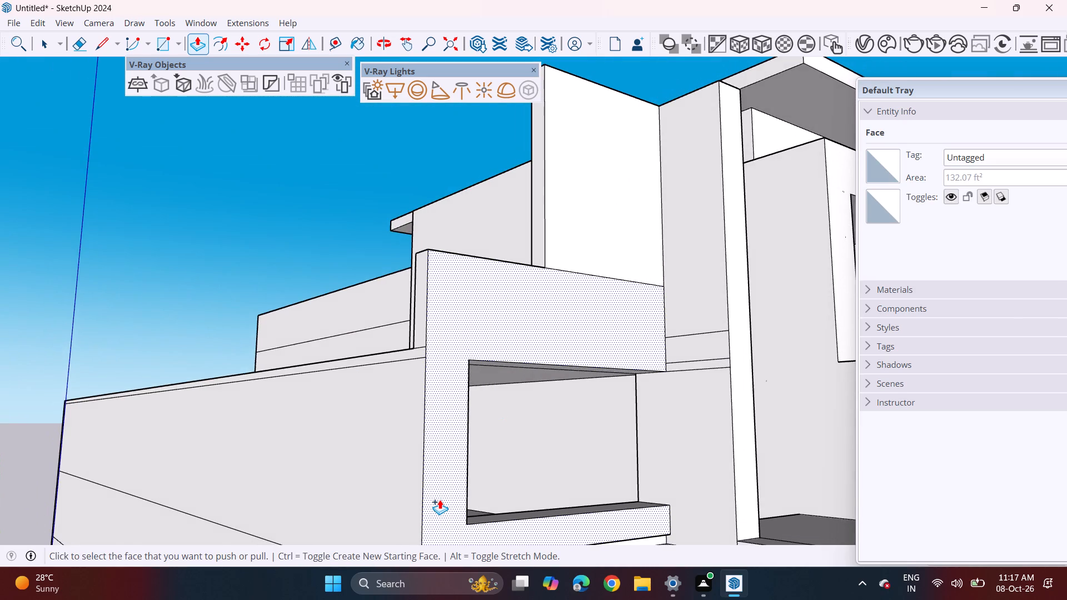
scroll(440, 499, down, 5)
click(440, 502)
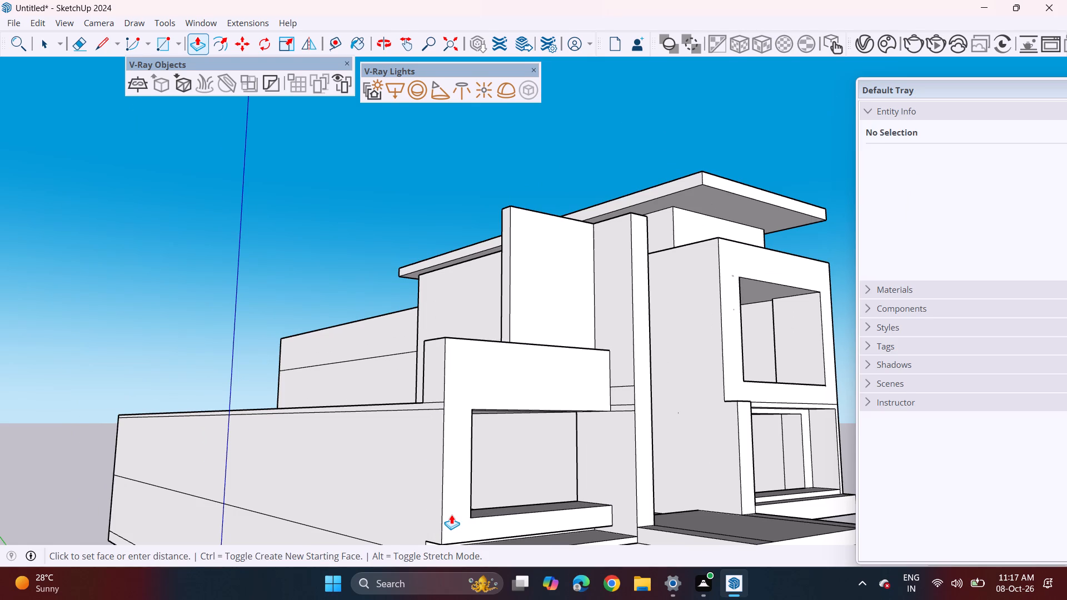
click(451, 514)
Trace lines around the left block's plain upper wall, along its top, pillar-side edge, base and outer edge.
middle_drag(608, 458, 445, 545)
scroll(456, 397, up, 8)
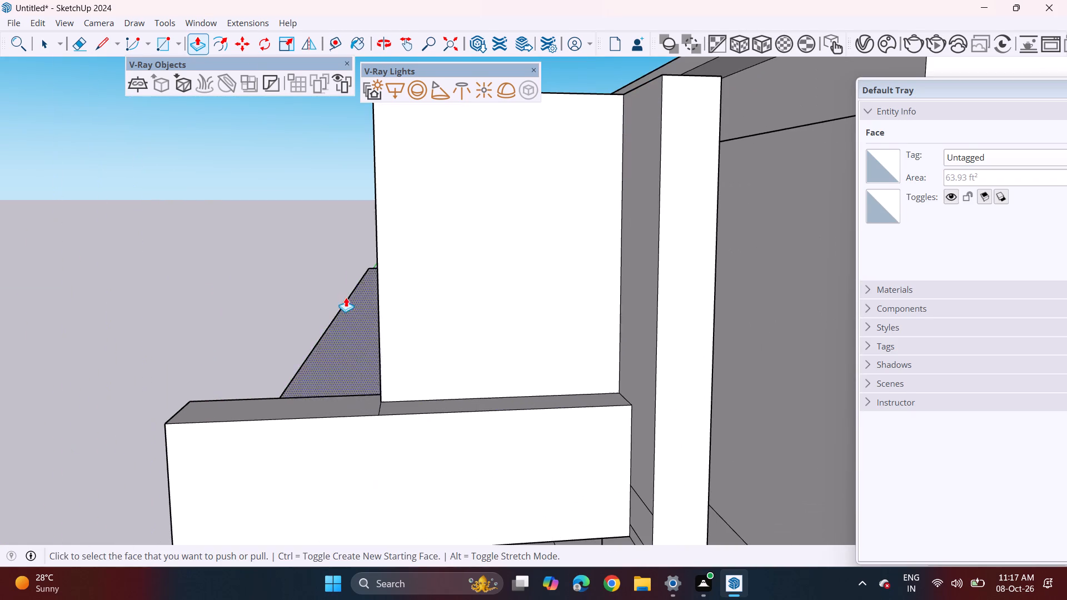
scroll(285, 148, down, 2)
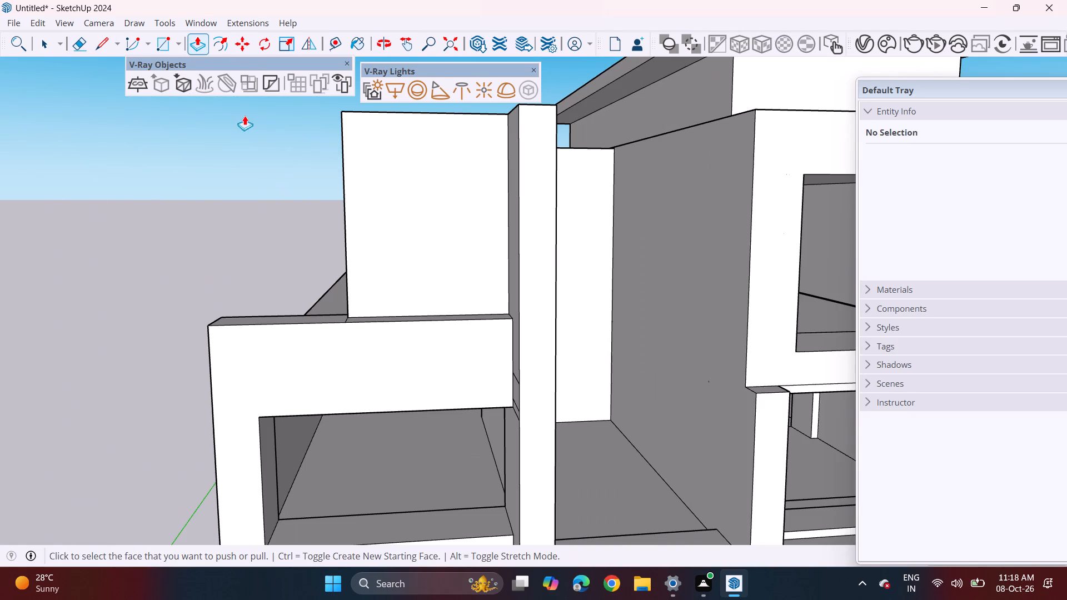
click(104, 47)
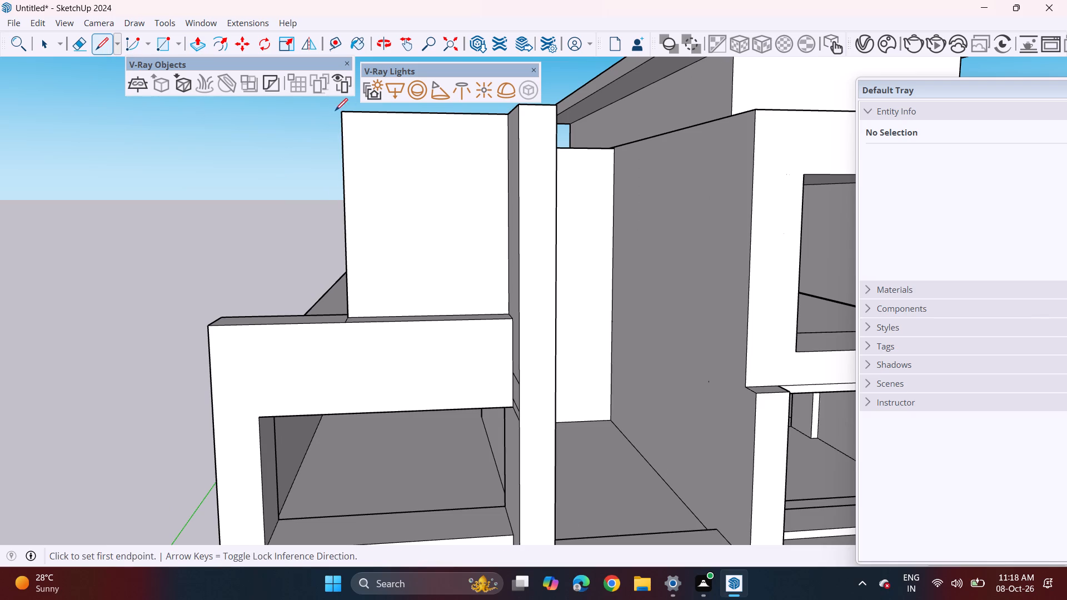
drag(341, 118, 351, 120)
click(510, 117)
click(510, 117)
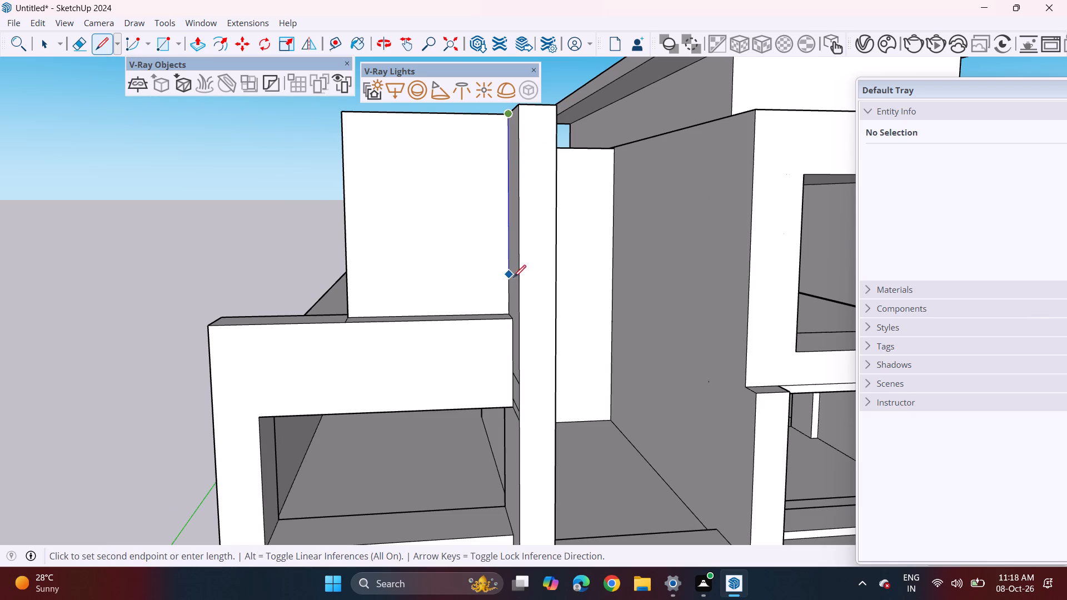
click(512, 312)
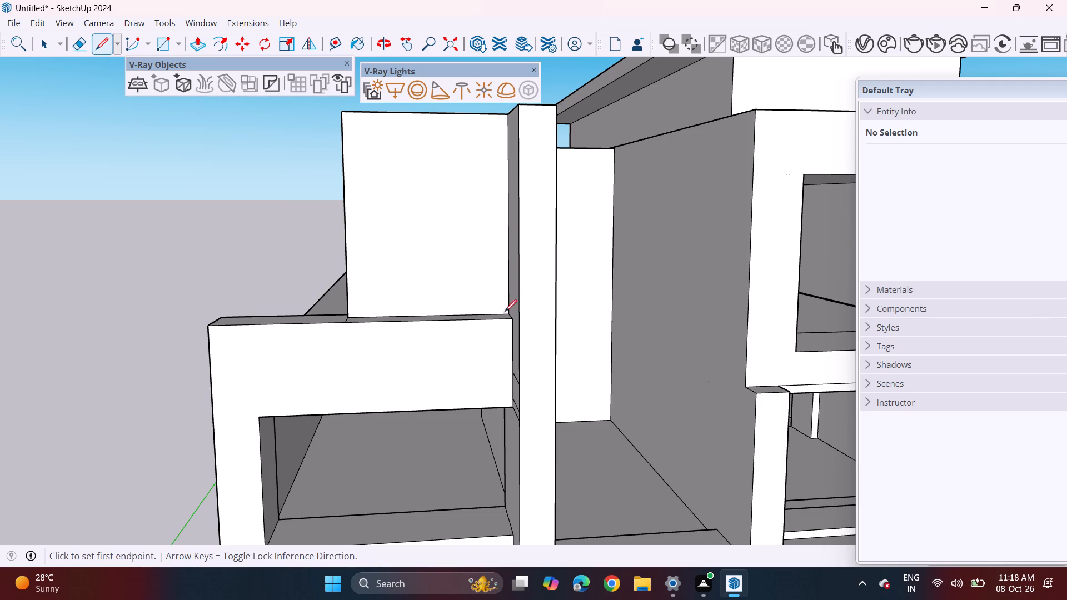
click(513, 312)
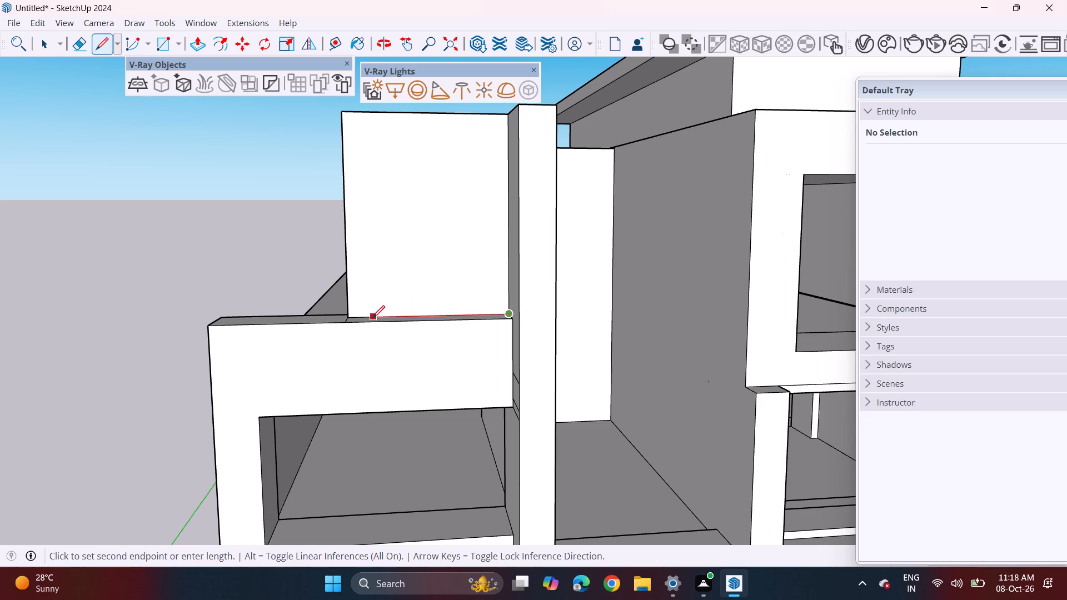
click(348, 314)
click(338, 117)
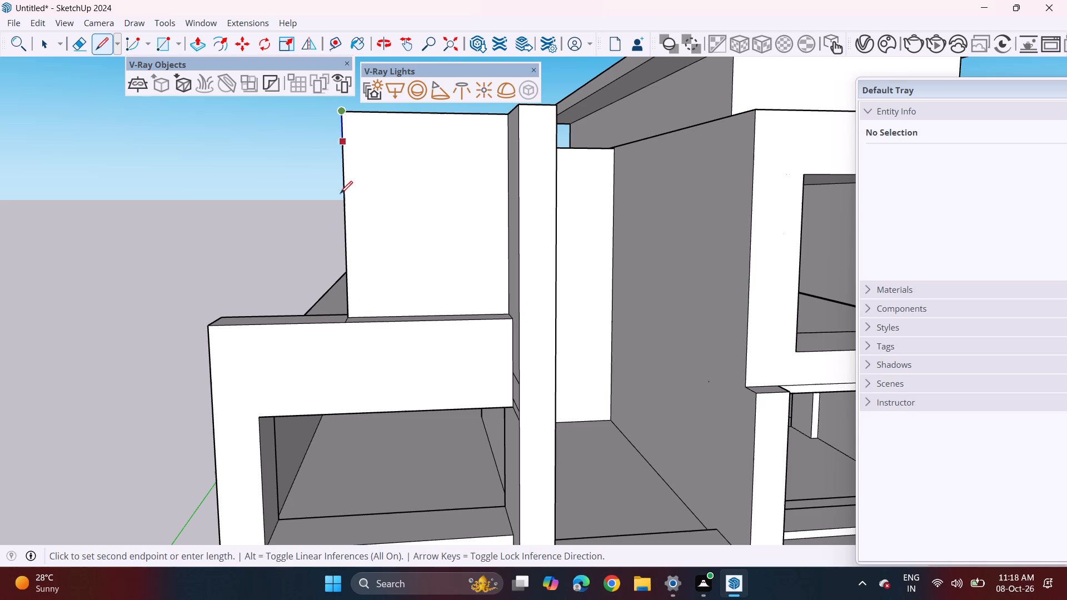
click(351, 312)
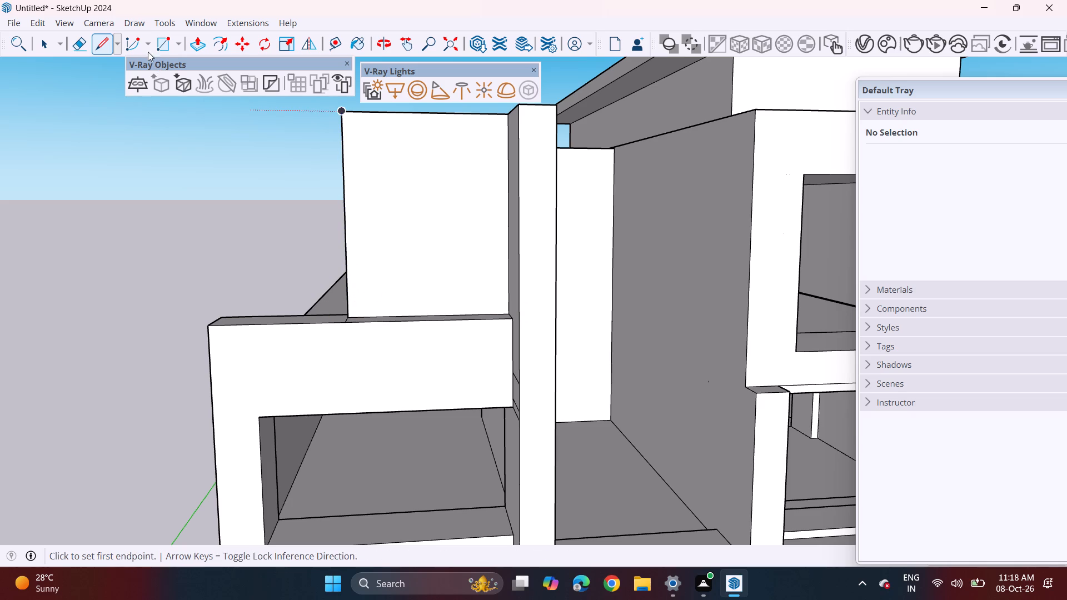
Draw a narrow full-height rectangle on the upper wall along its edge beside the pillar.
click(163, 49)
middle_drag(488, 278, 523, 314)
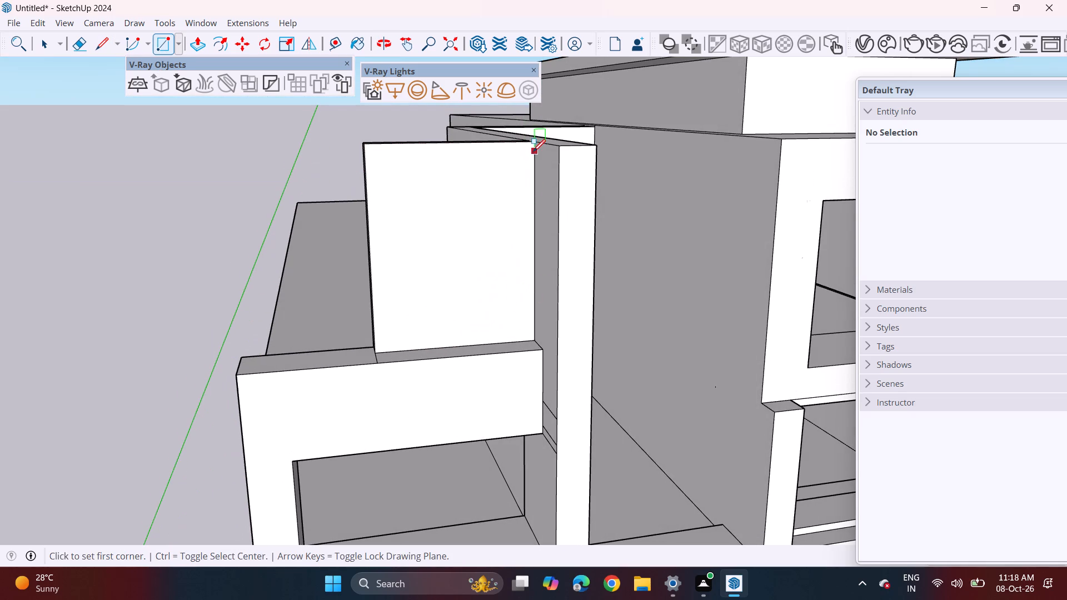
click(534, 144)
scroll(526, 344, up, 4)
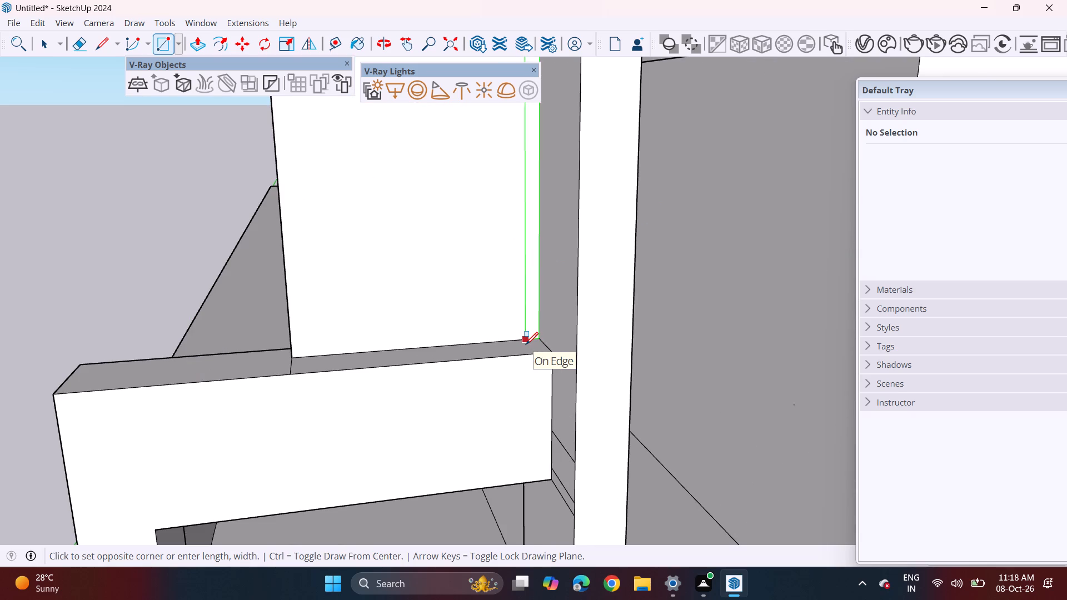
click(529, 343)
scroll(540, 279, down, 4)
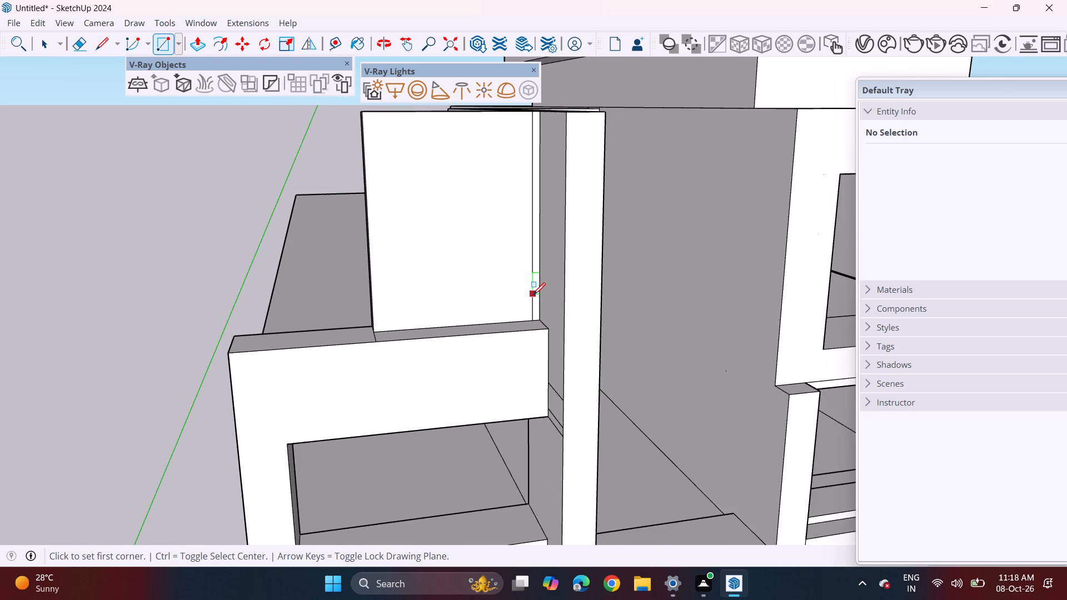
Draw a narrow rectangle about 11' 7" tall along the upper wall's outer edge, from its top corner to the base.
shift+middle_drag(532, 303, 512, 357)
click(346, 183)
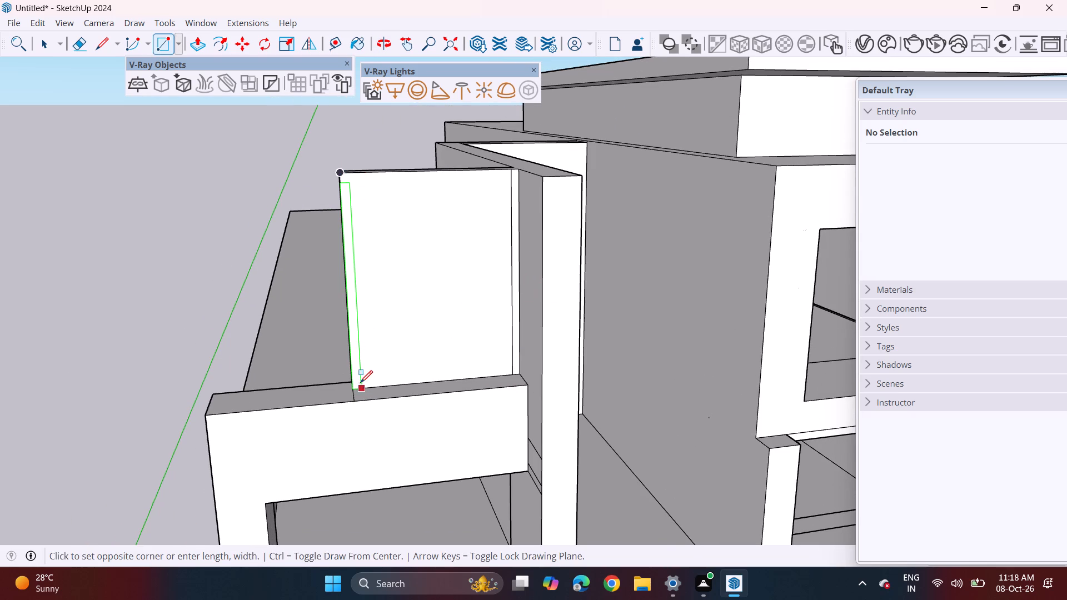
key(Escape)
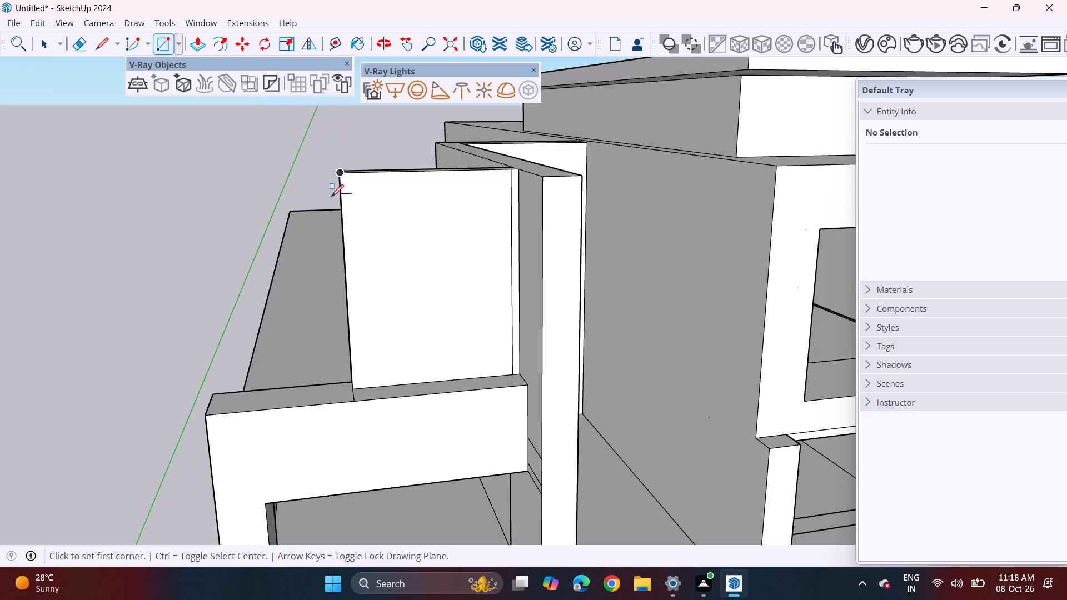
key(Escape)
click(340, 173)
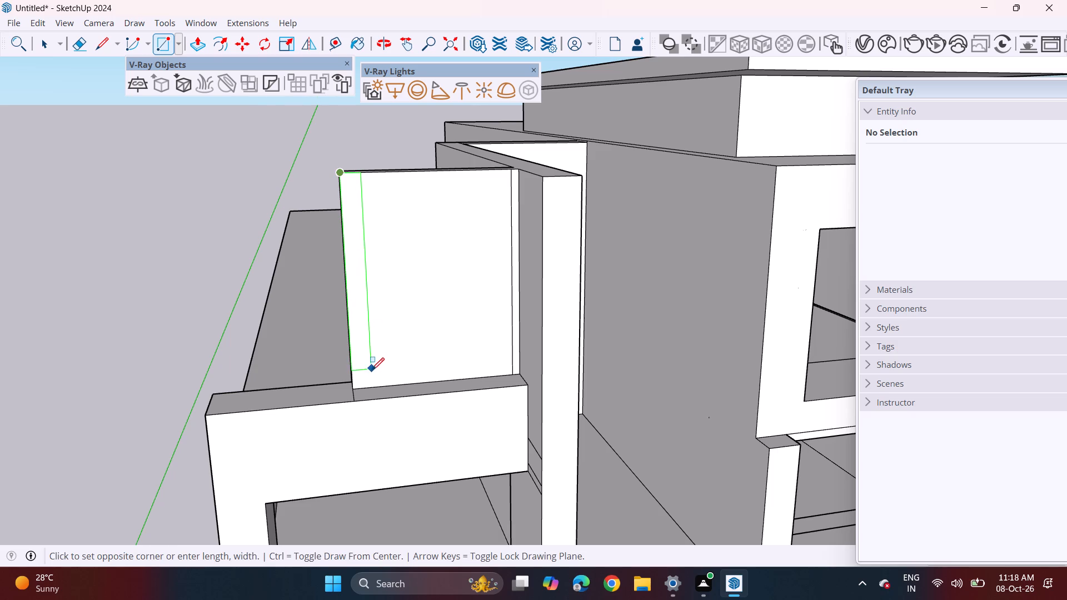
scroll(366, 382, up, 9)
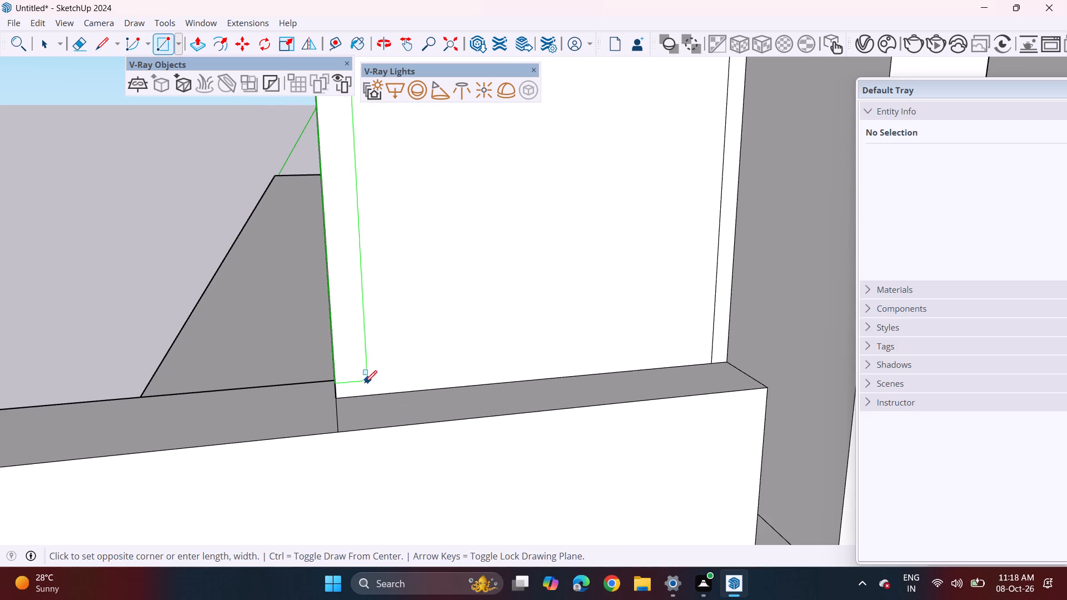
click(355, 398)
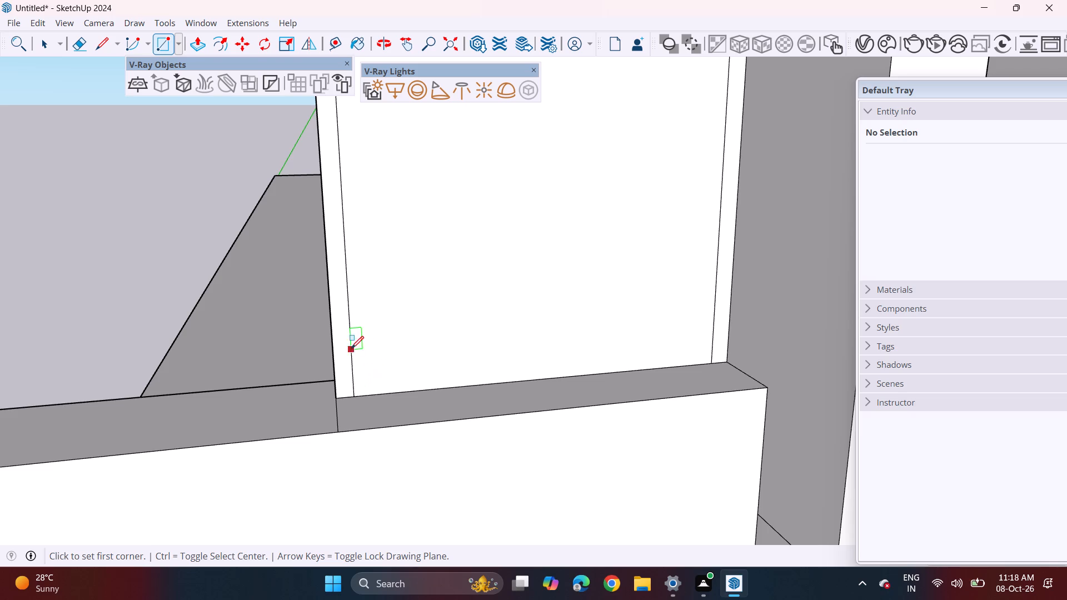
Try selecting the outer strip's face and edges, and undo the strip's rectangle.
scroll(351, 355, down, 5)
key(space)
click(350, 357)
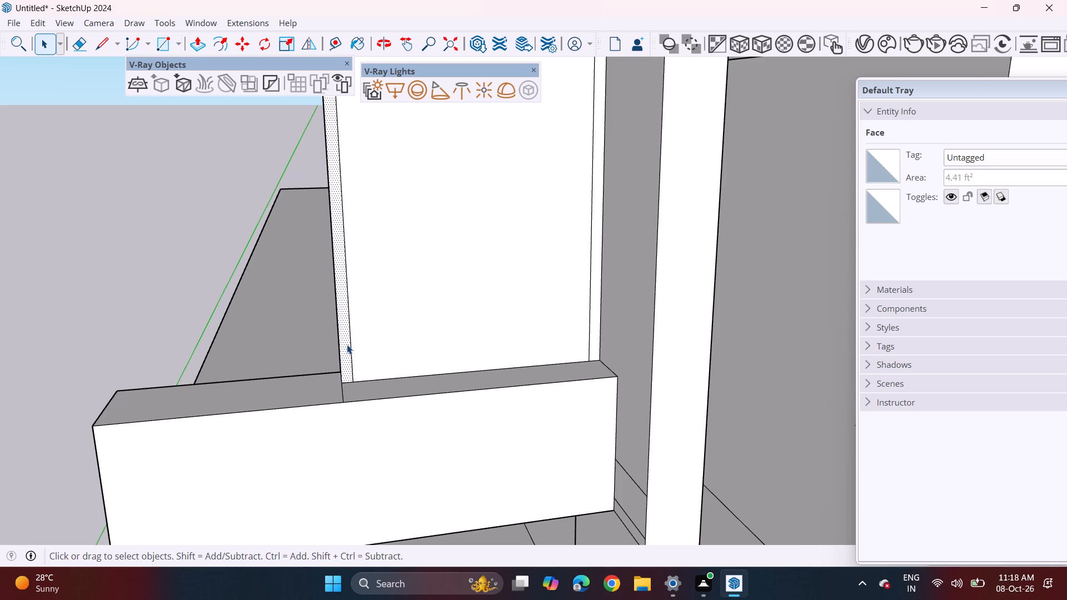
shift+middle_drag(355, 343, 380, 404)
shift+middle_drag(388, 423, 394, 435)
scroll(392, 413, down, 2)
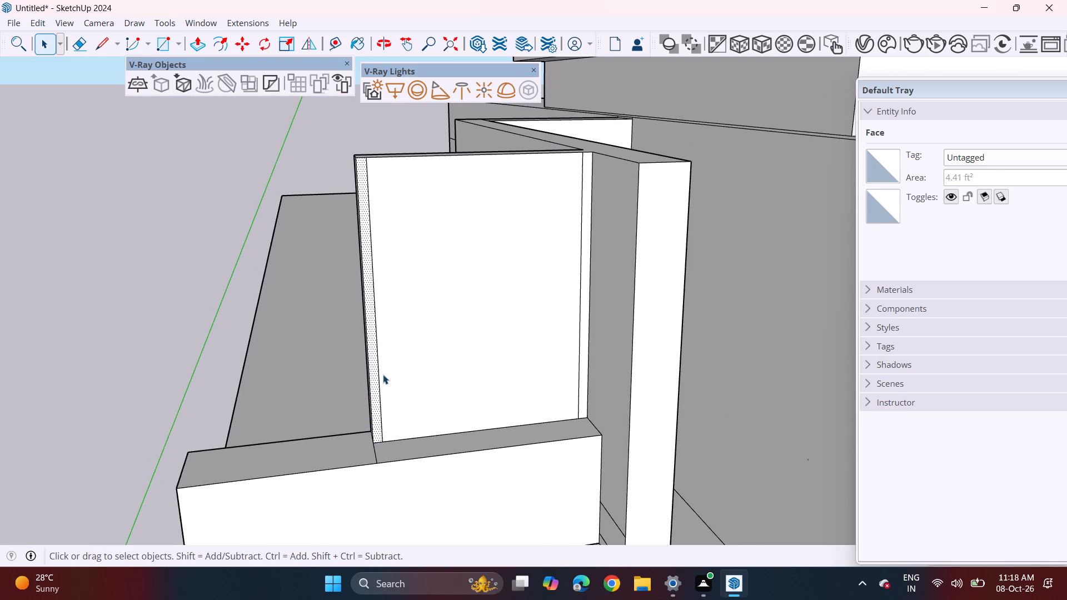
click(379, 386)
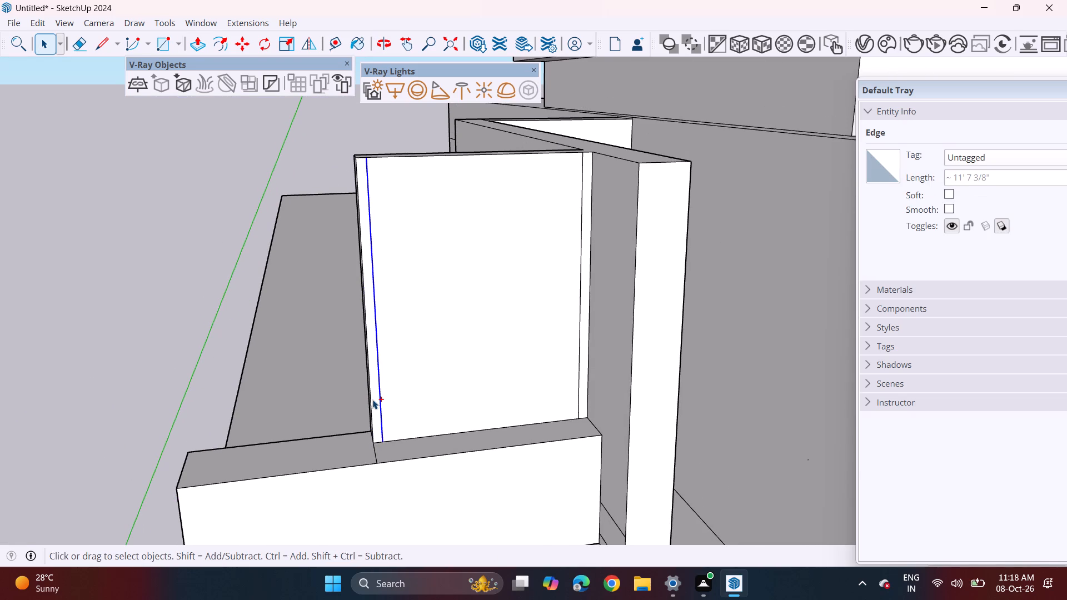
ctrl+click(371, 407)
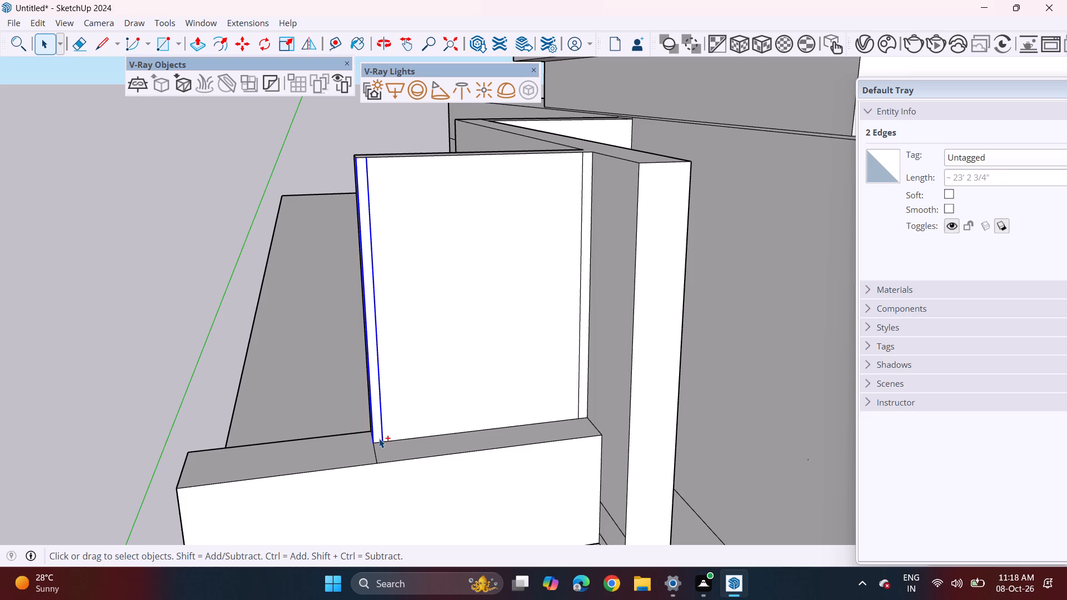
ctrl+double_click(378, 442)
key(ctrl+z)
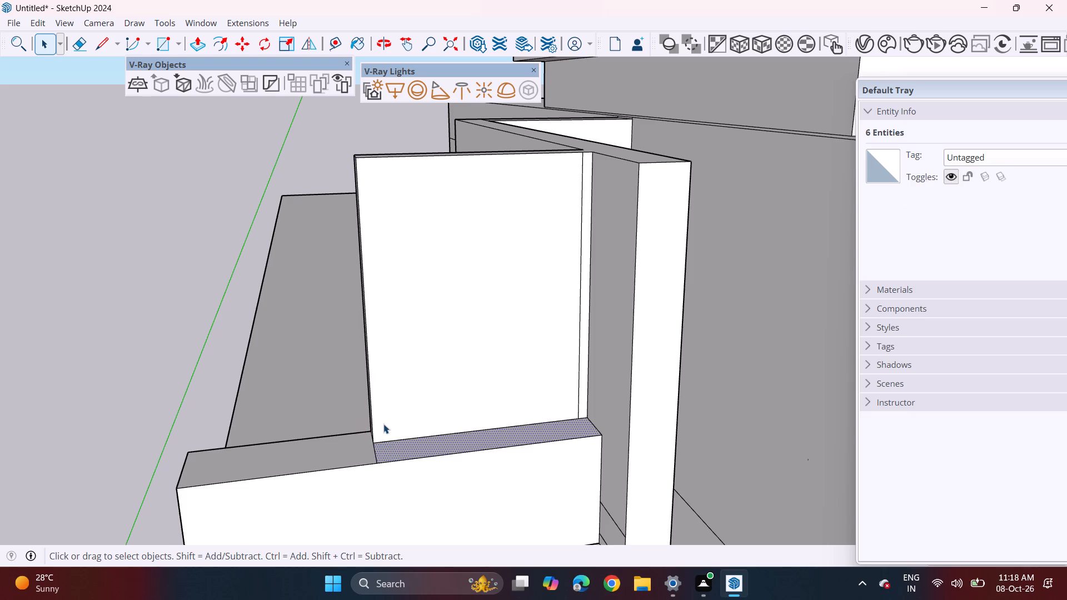
Redo the narrow rectangle along the upper wall's outer edge.
key(ctrl+y)
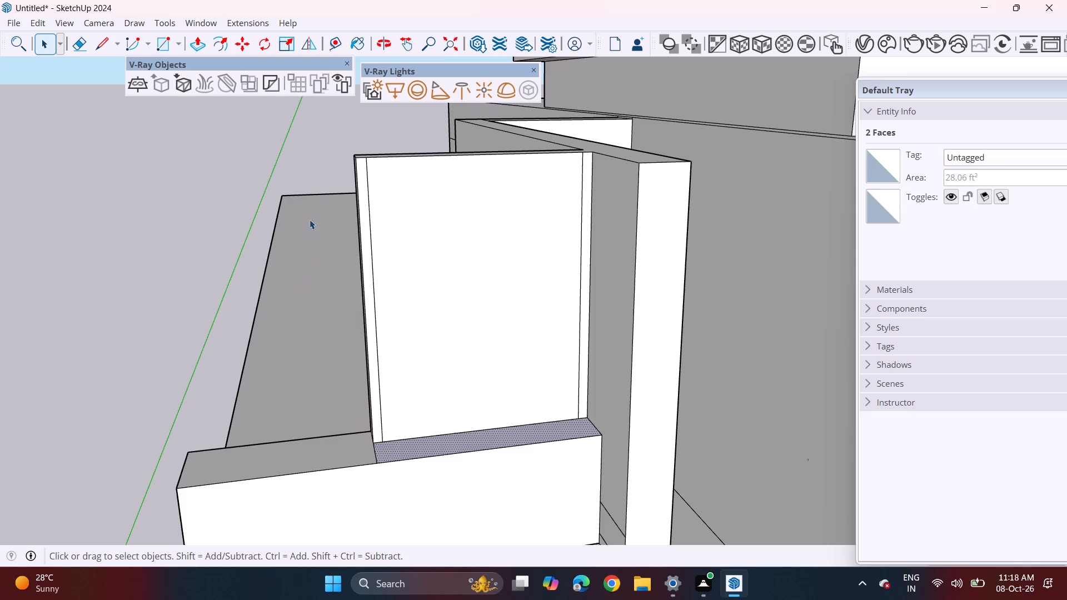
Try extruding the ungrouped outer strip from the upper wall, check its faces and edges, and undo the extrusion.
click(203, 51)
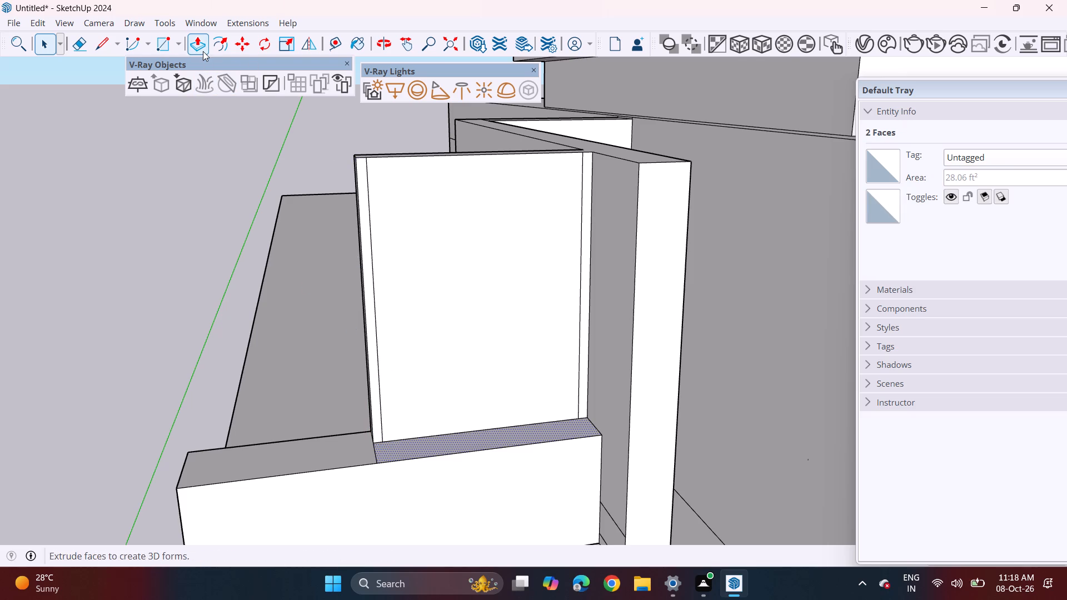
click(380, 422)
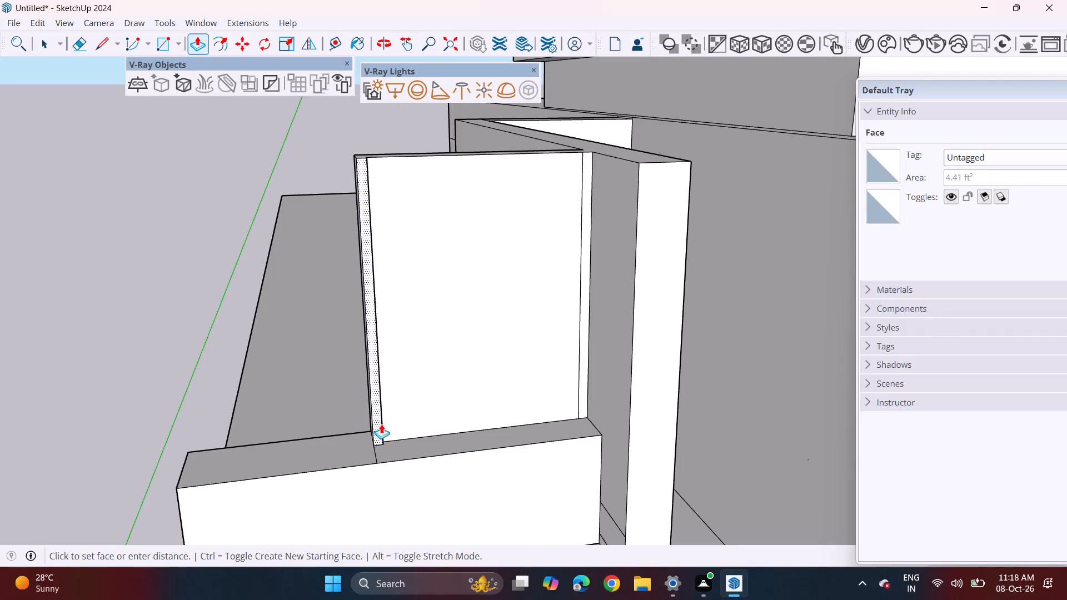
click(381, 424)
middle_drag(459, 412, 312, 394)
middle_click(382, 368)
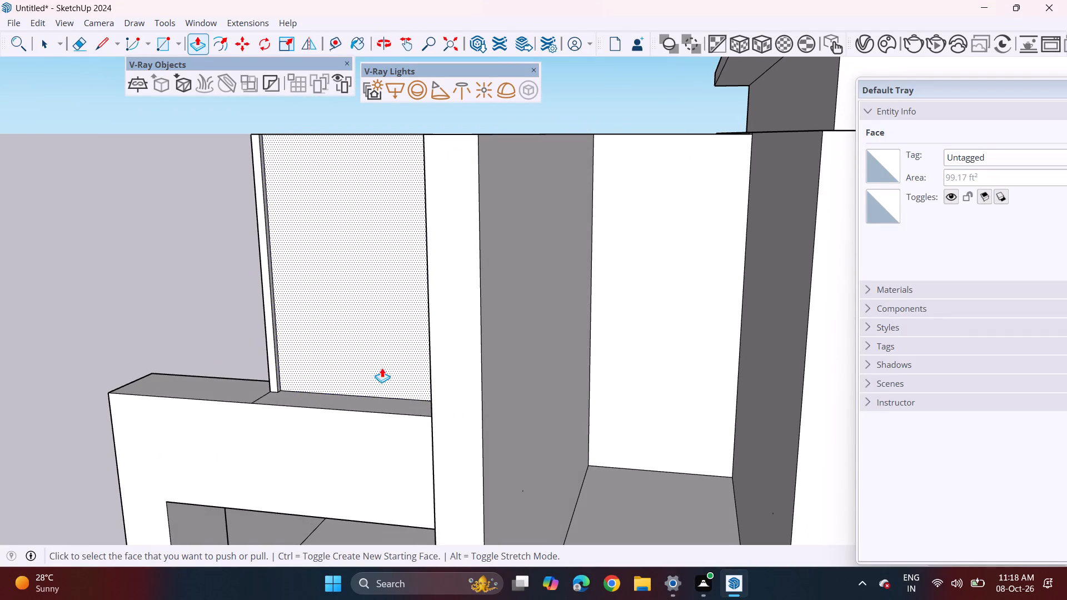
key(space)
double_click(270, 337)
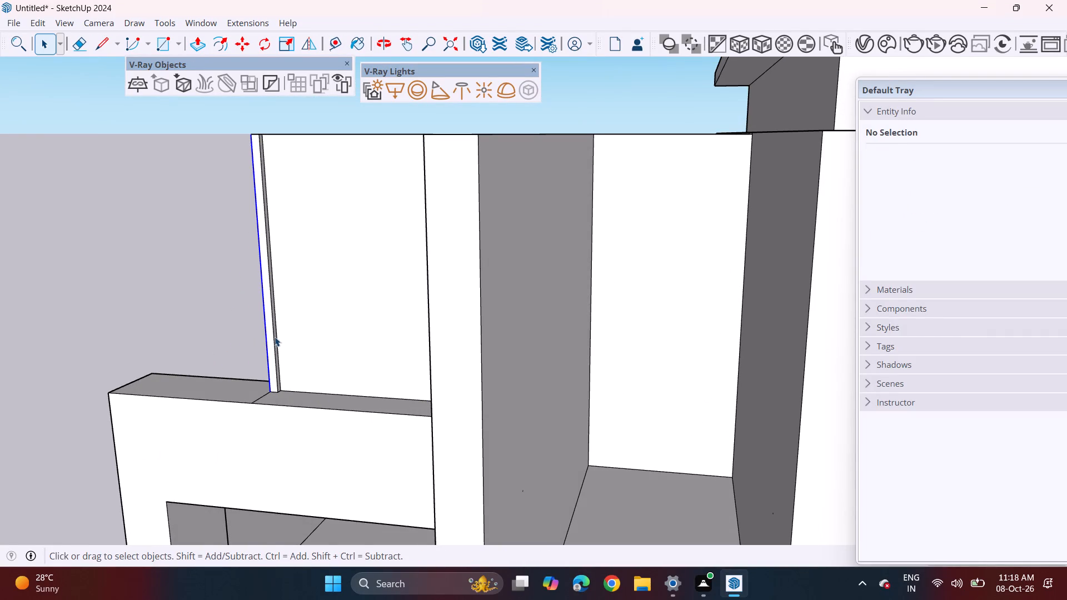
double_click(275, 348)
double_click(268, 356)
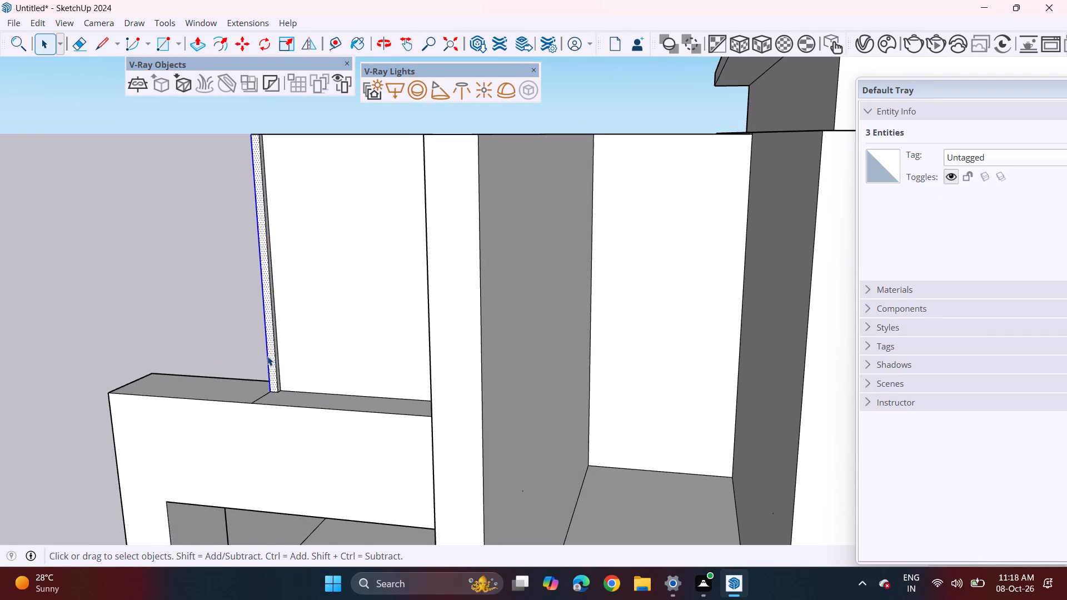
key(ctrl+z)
Group the outer strip's face together with its bounding edges.
double_click(277, 373)
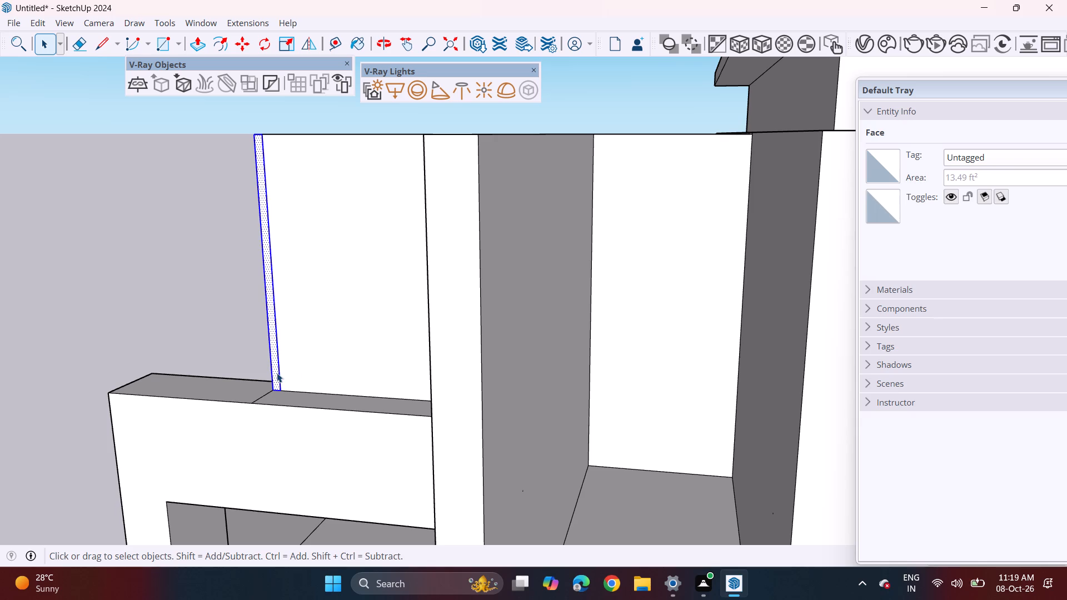
right_click(277, 373)
click(323, 209)
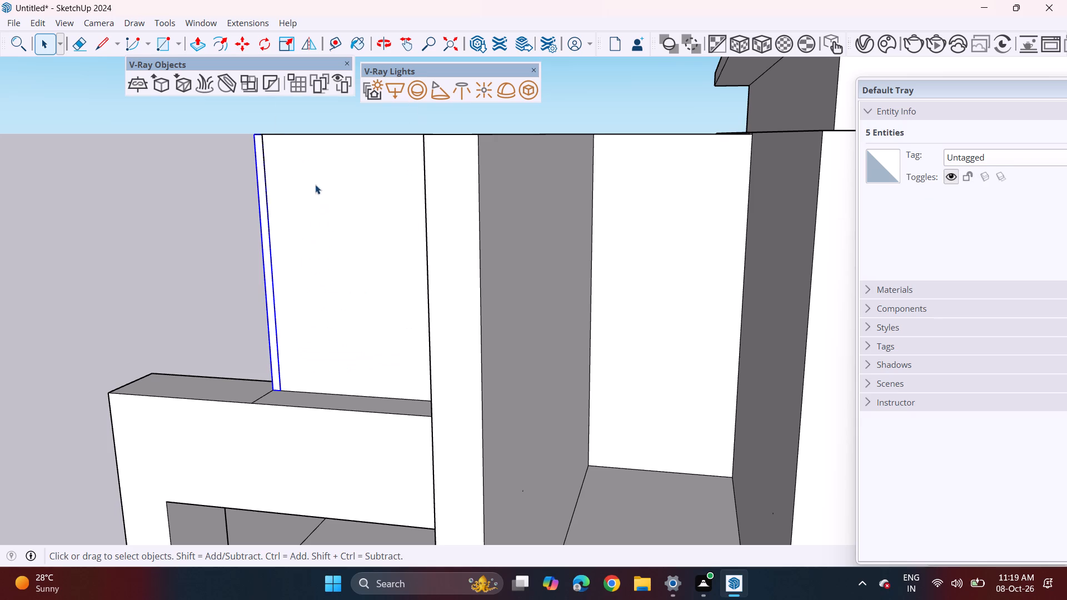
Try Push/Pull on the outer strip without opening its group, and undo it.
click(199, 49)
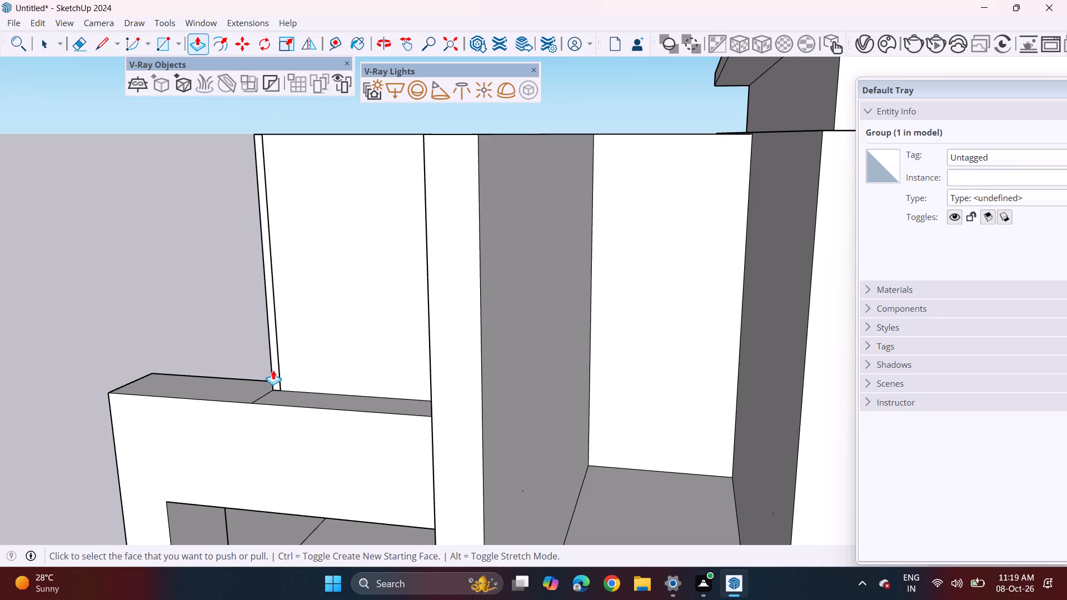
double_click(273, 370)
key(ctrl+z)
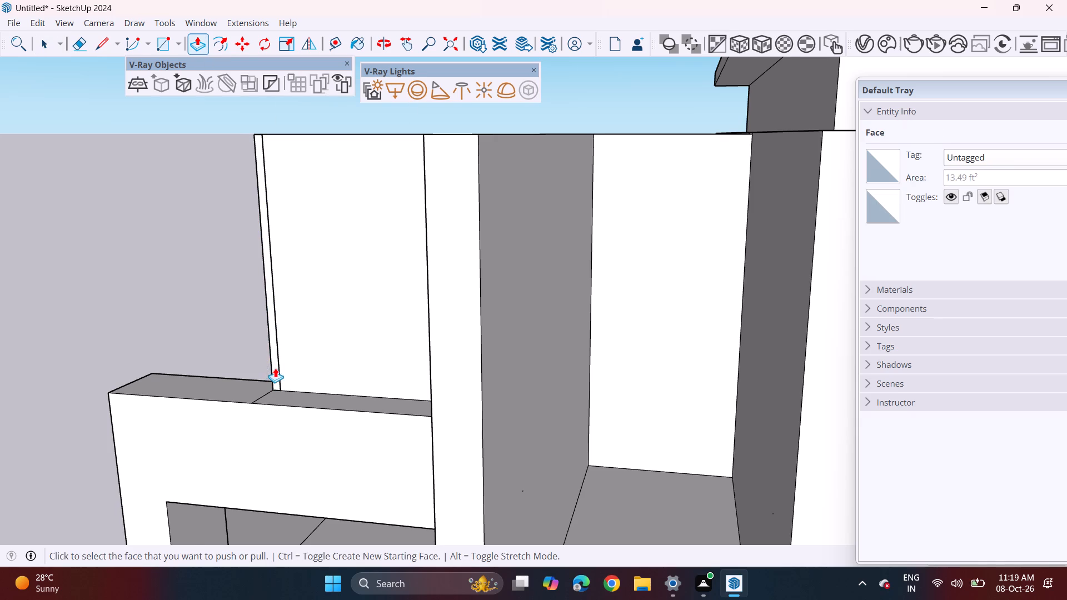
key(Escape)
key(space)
Extrude the strip's face slightly outward inside its group to form a solid vertical slat, and close the group.
double_click(273, 364)
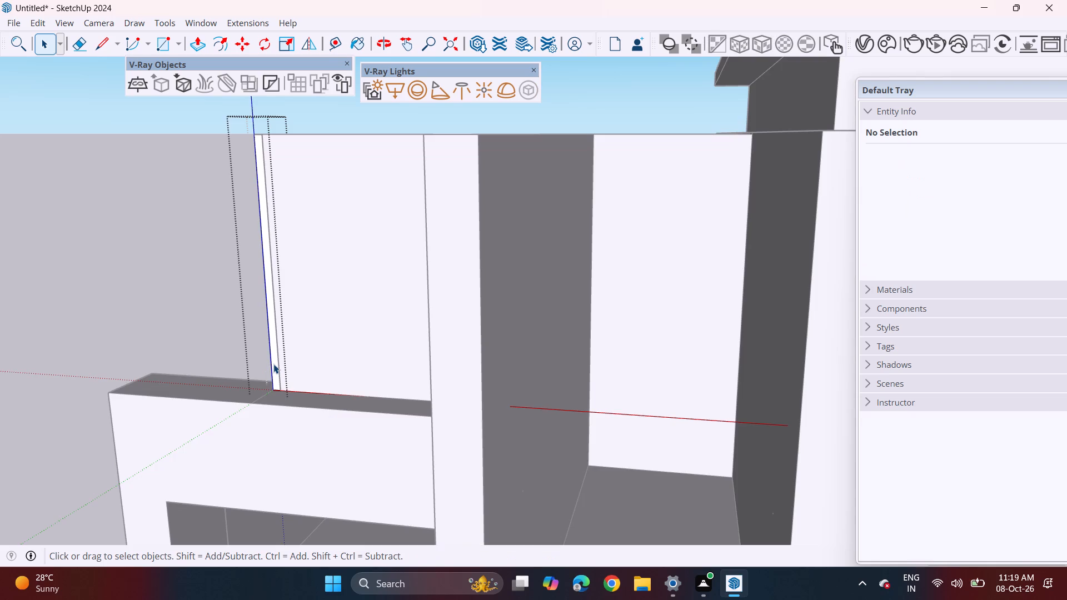
click(193, 50)
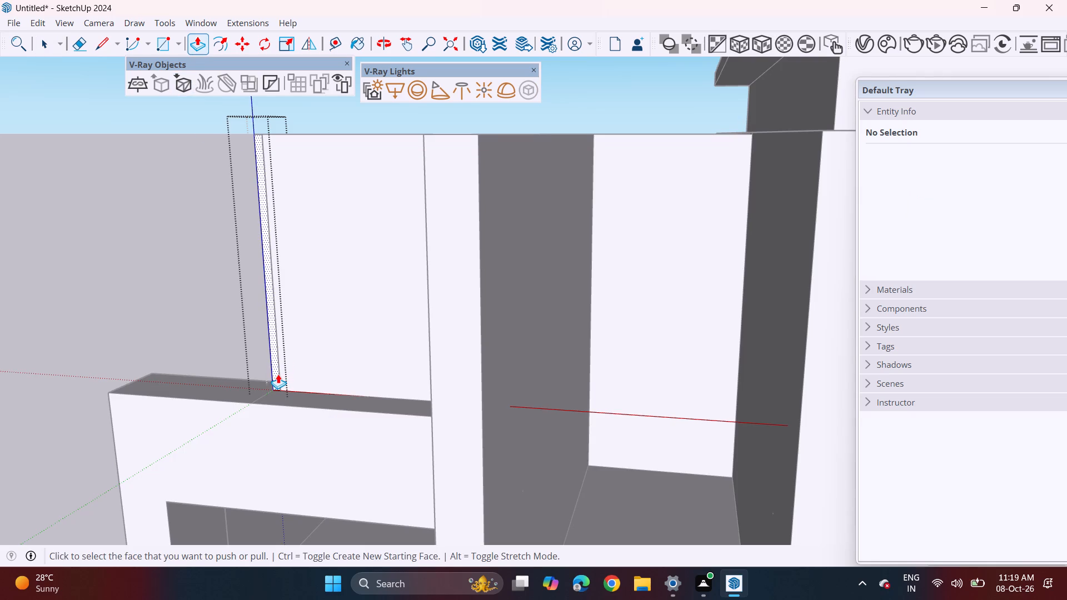
click(278, 374)
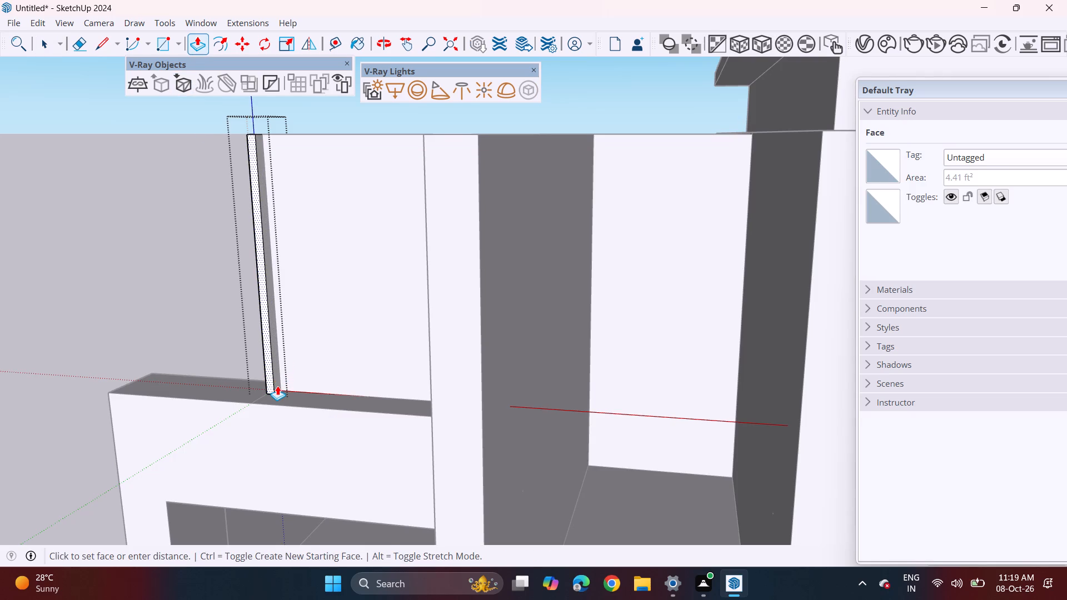
click(277, 386)
middle_drag(283, 388, 375, 353)
key(space)
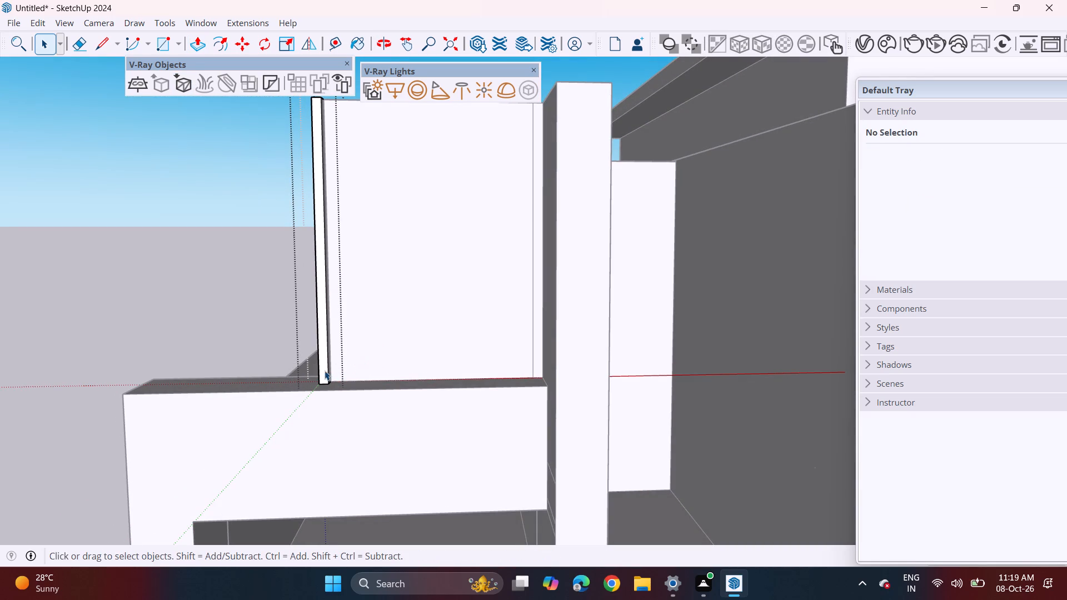
click(325, 371)
click(272, 337)
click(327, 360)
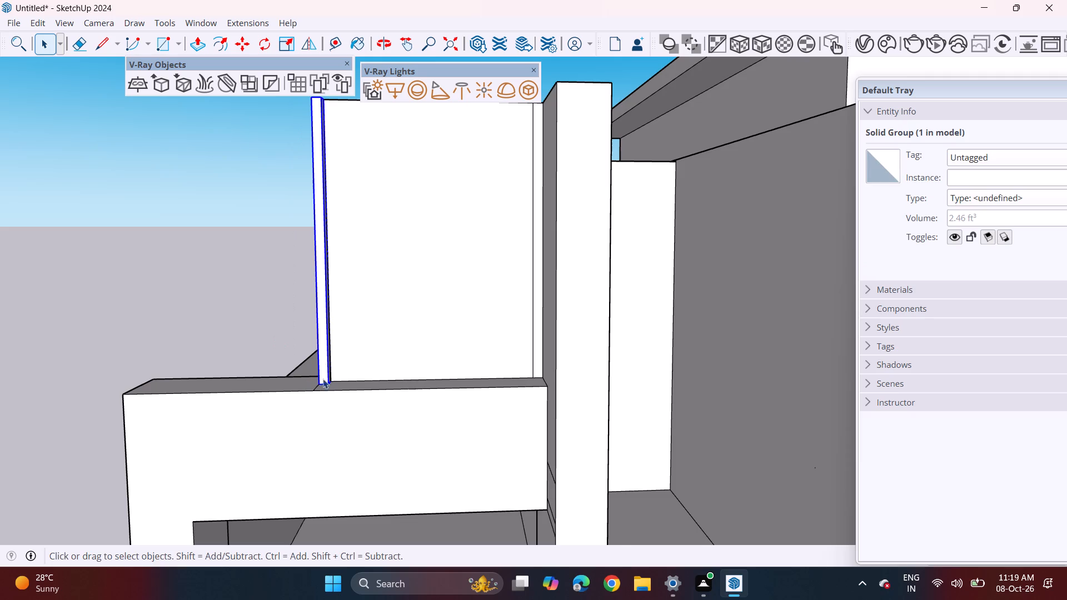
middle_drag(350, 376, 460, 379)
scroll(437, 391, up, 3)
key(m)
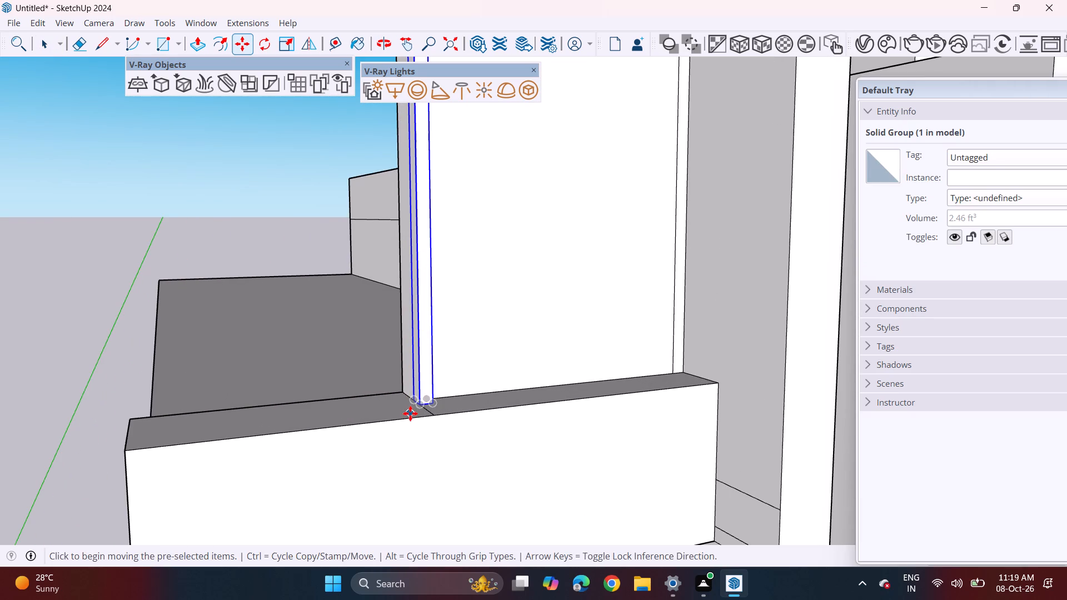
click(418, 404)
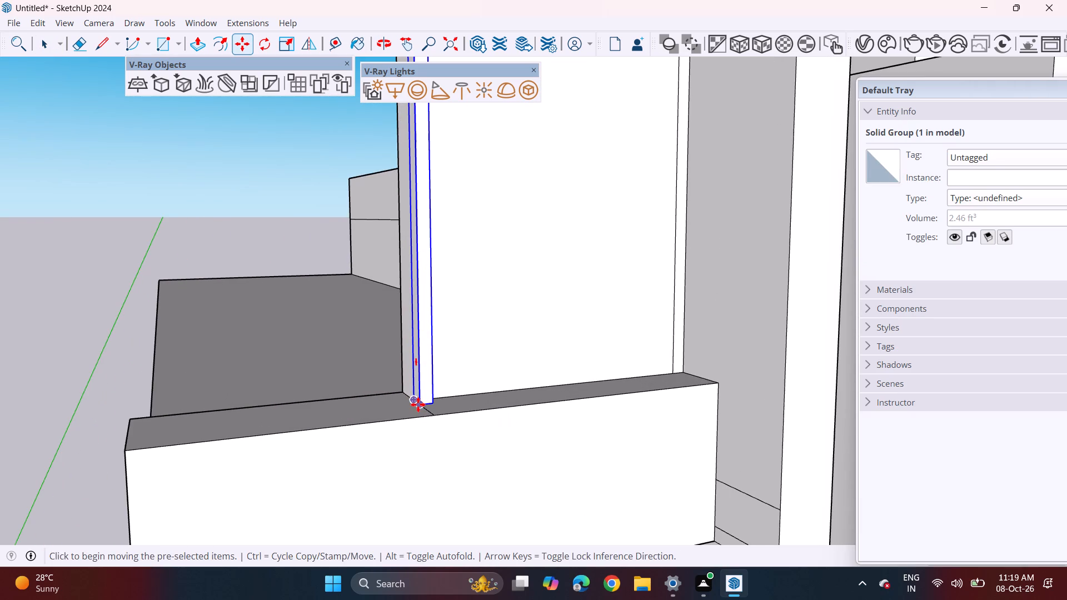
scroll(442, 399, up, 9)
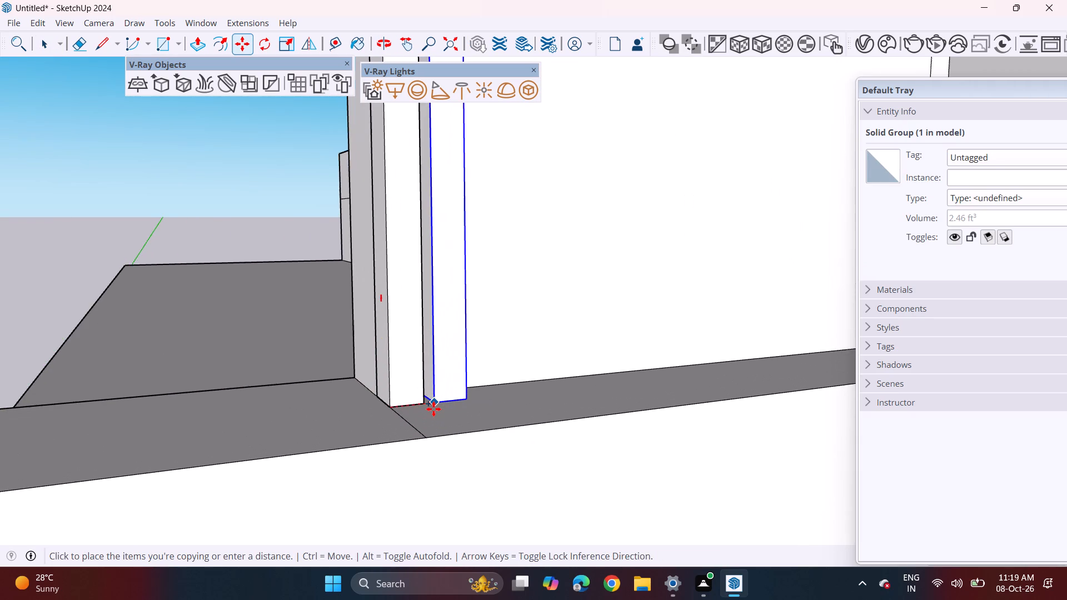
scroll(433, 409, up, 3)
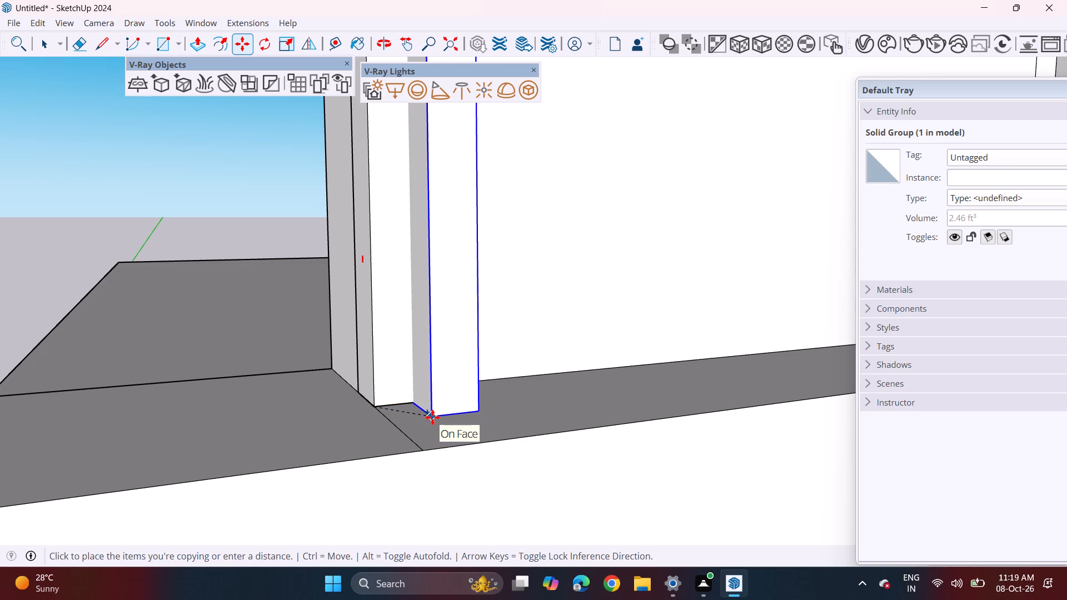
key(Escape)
Paint the slat group at the upper wall's outer edge with the grey Color M04 from the Colors collection.
scroll(425, 405, down, 4)
scroll(514, 397, down, 7)
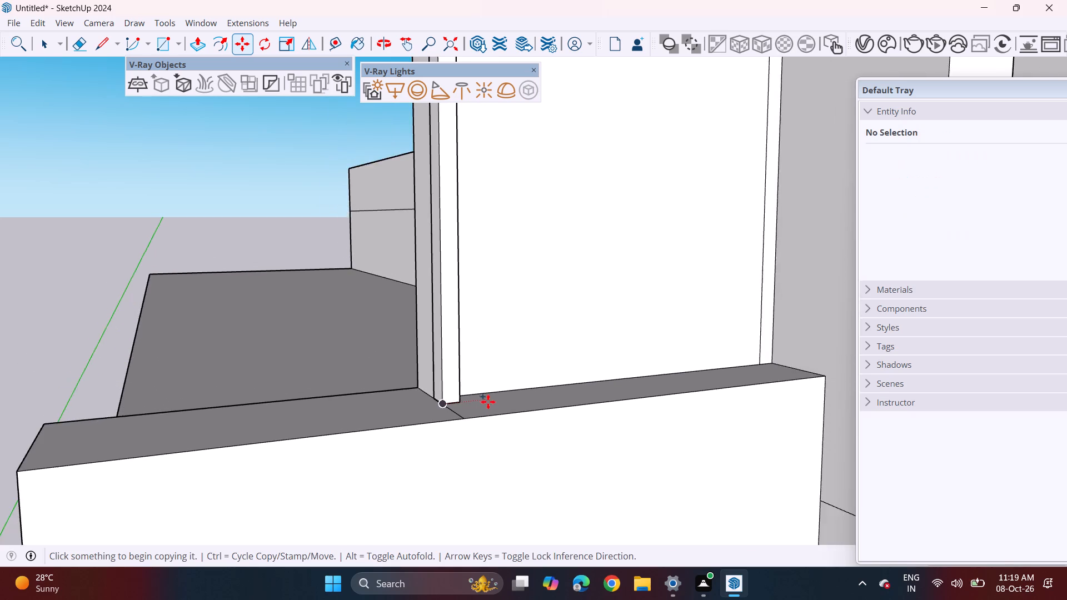
scroll(488, 402, down, 10)
middle_drag(512, 386, 467, 394)
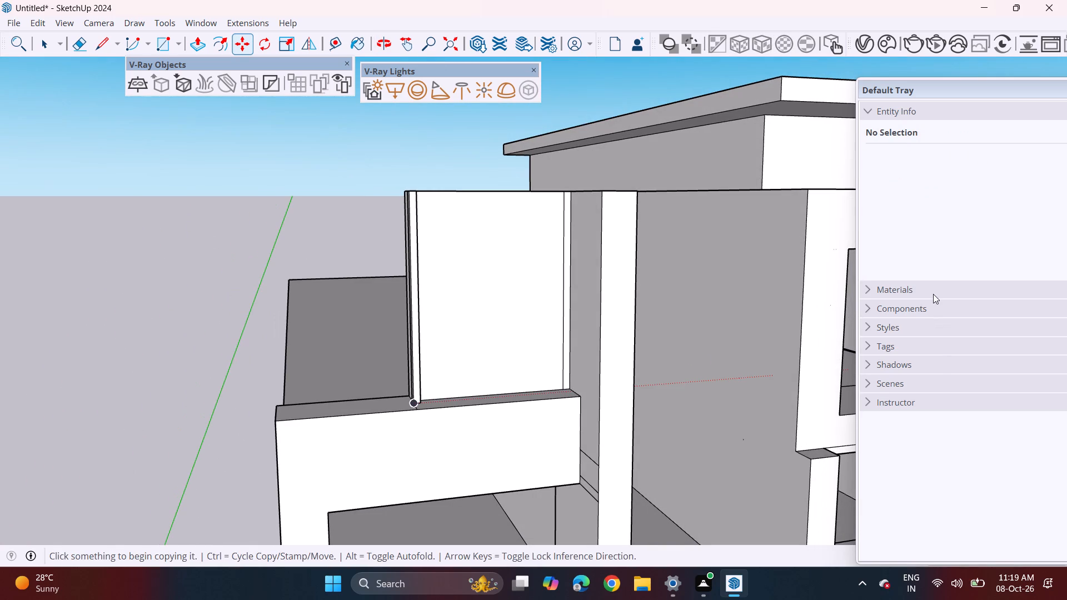
click(934, 293)
click(921, 397)
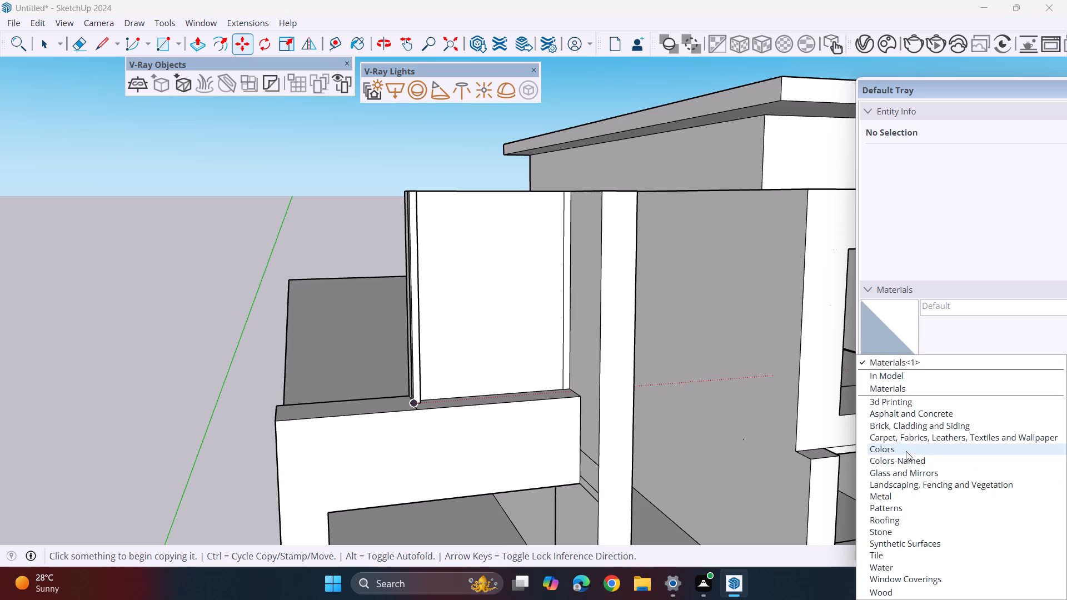
click(906, 451)
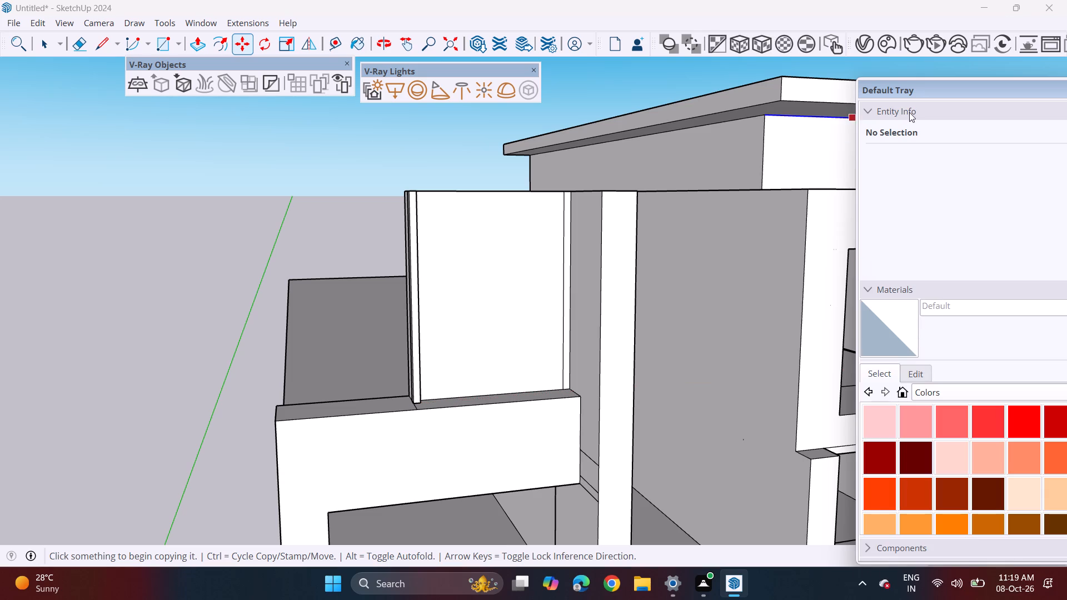
click(864, 116)
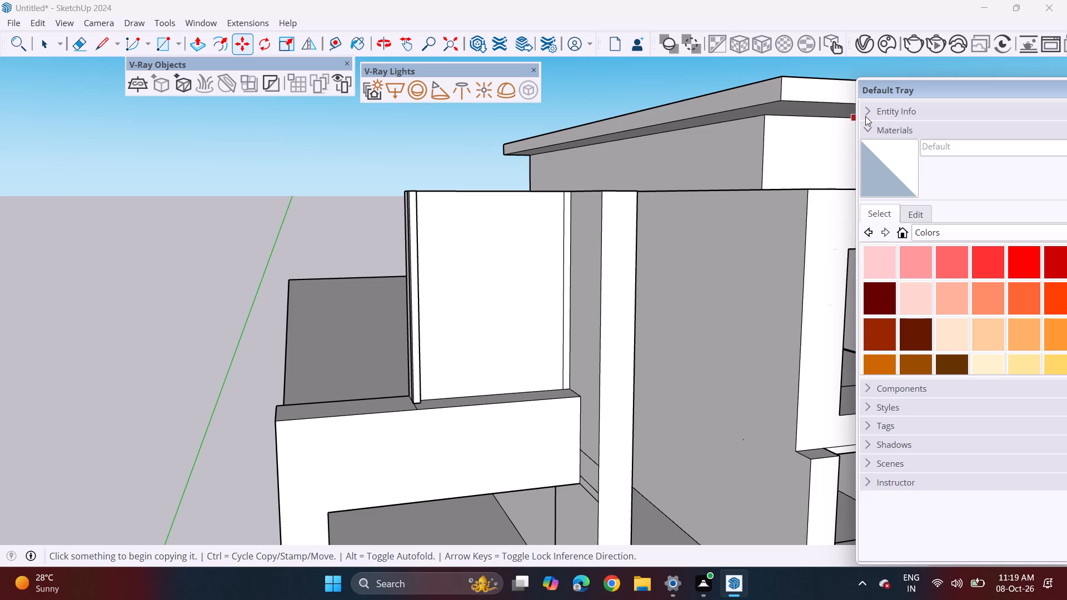
scroll(973, 316, down, 17)
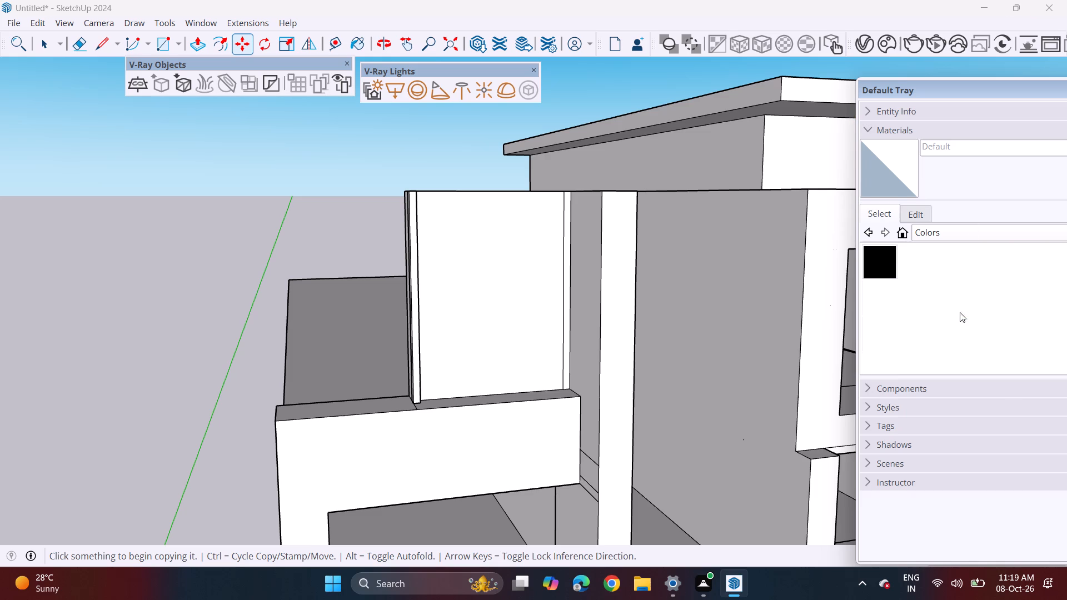
scroll(952, 309, up, 2)
click(952, 306)
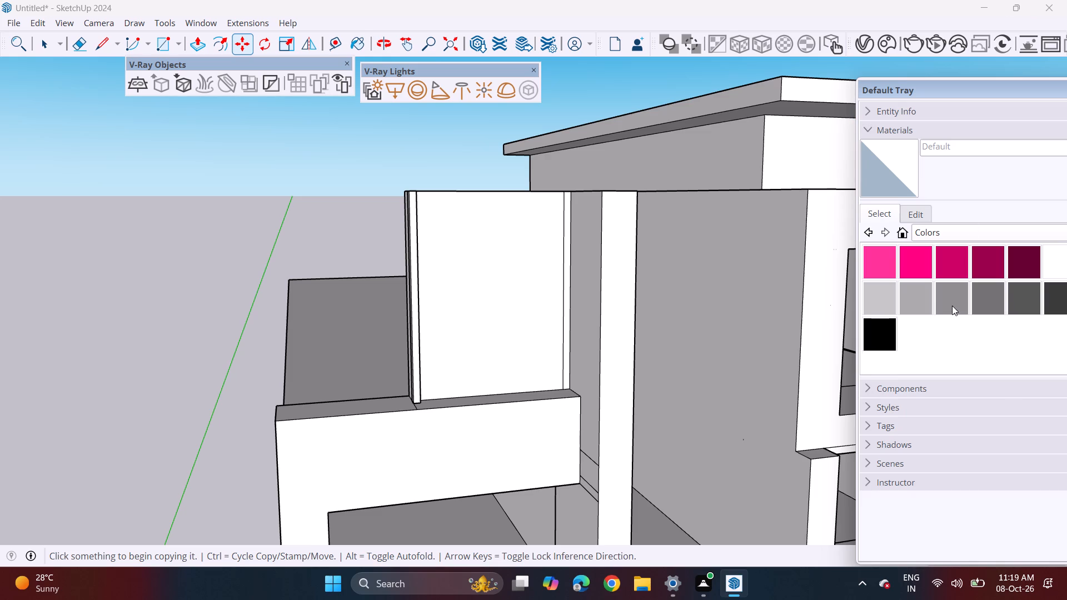
click(415, 280)
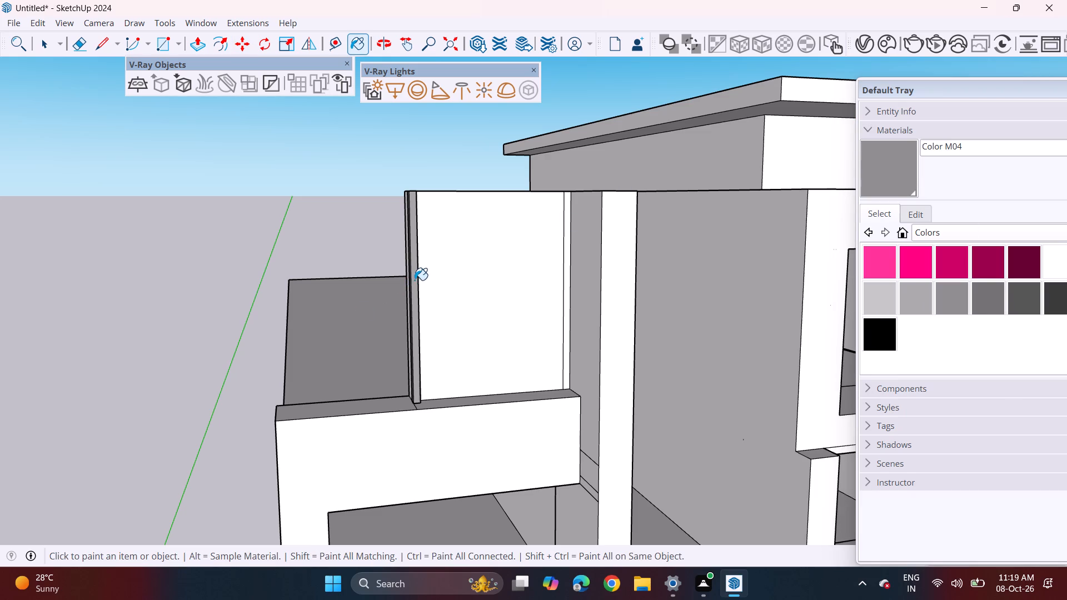
Copy the grey slat 6" along the wall base toward the pillar and array it as 20 copies.
middle_drag(470, 294, 565, 278)
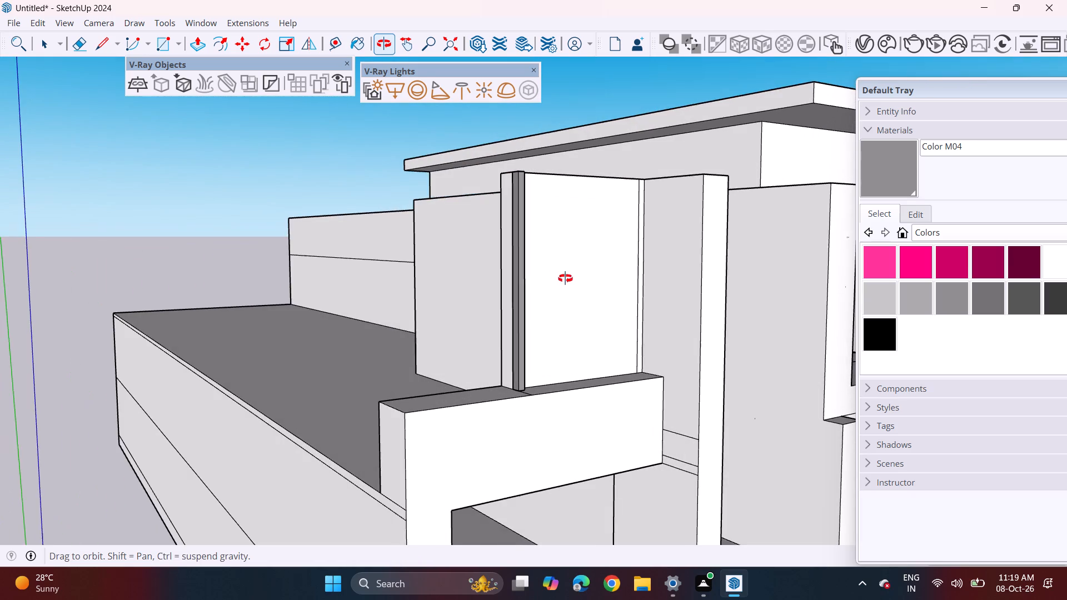
middle_drag(565, 278, 565, 278)
key(space)
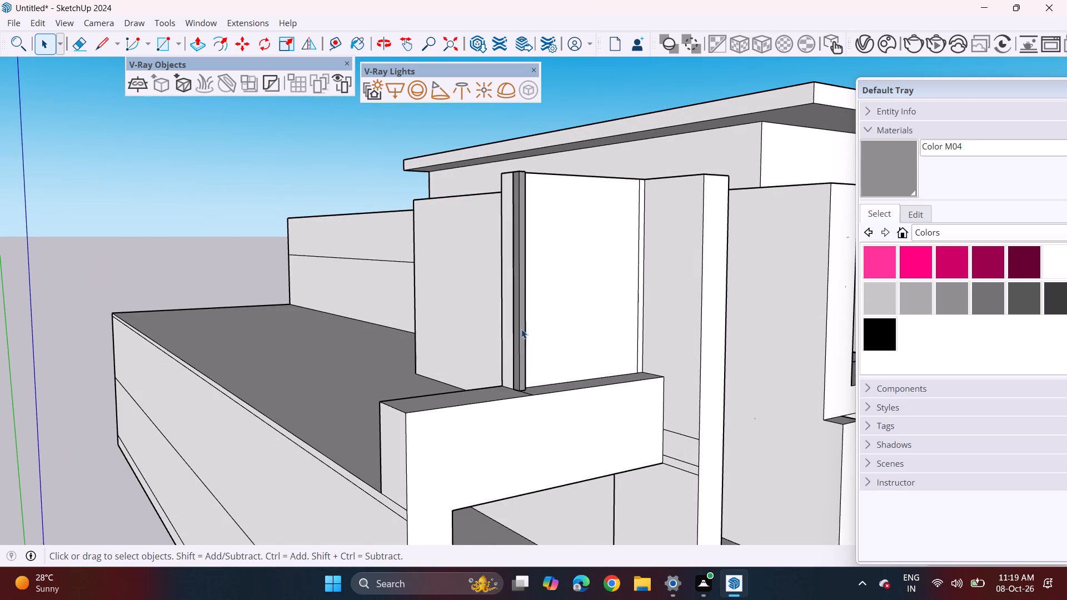
scroll(524, 380, up, 4)
click(523, 381)
middle_drag(523, 381, 501, 407)
scroll(501, 407, up, 12)
key(m)
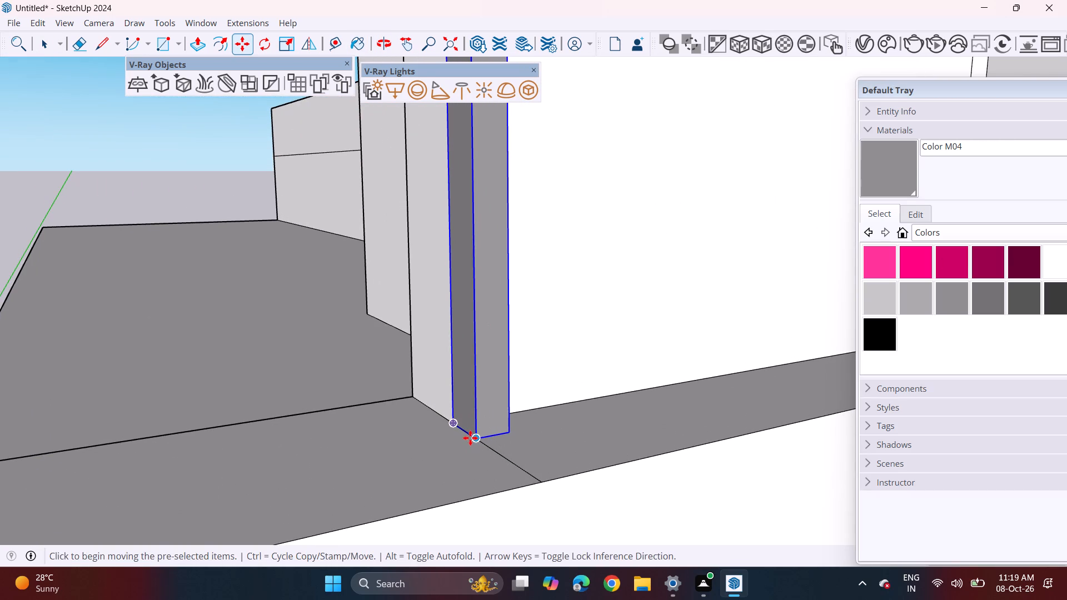
click(473, 439)
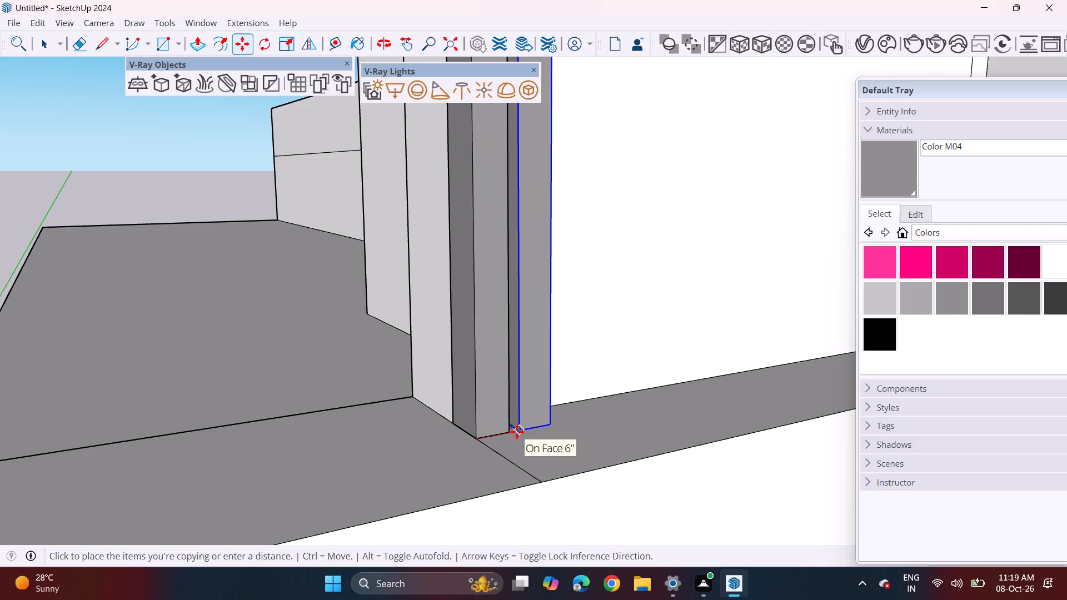
click(517, 432)
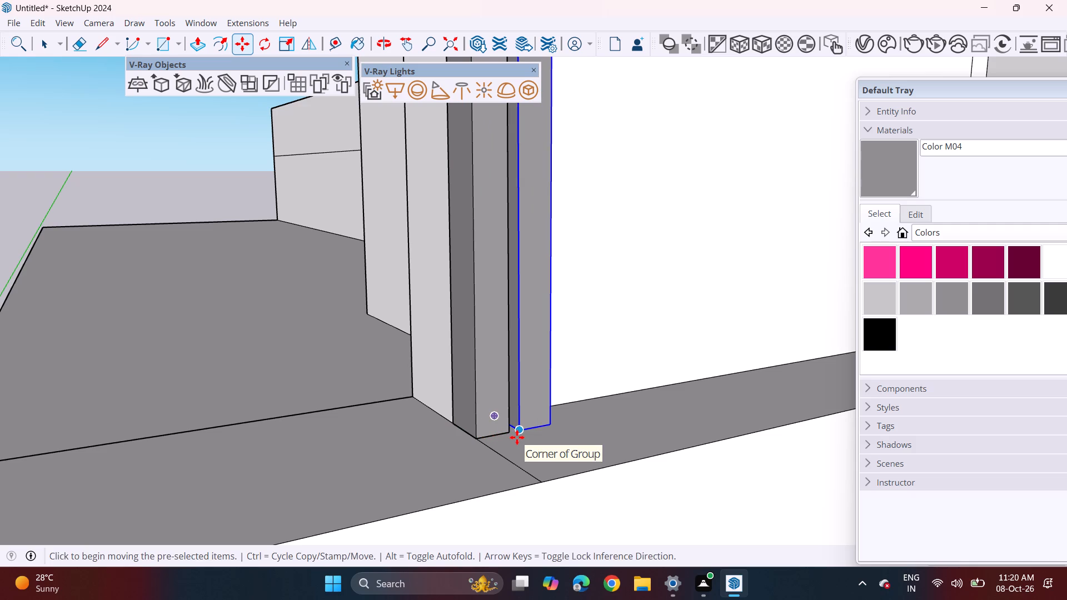
key(shift+asterisk)
text(20)
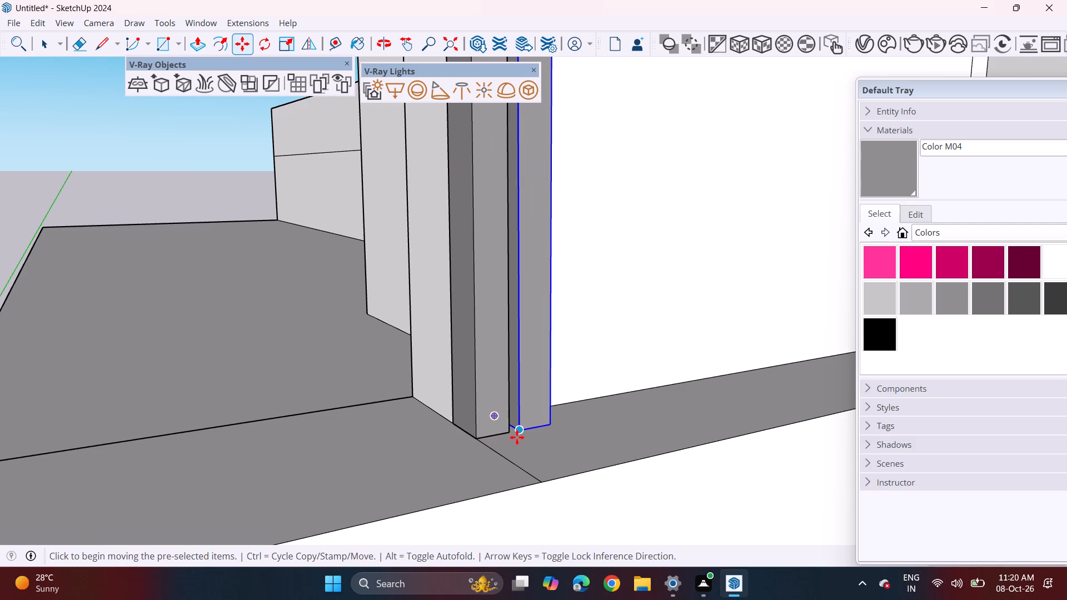
key(Return)
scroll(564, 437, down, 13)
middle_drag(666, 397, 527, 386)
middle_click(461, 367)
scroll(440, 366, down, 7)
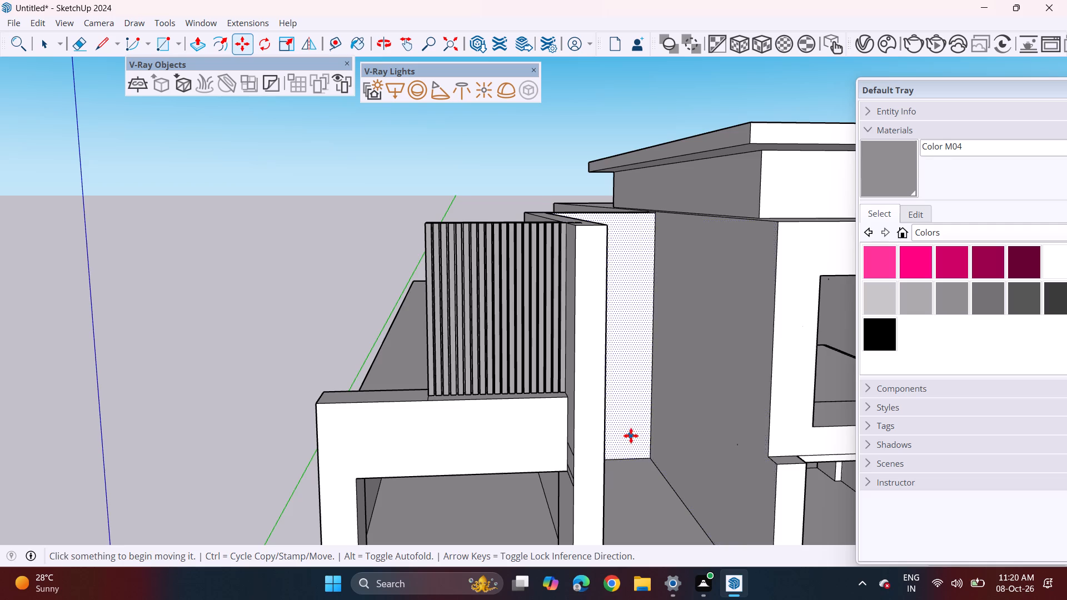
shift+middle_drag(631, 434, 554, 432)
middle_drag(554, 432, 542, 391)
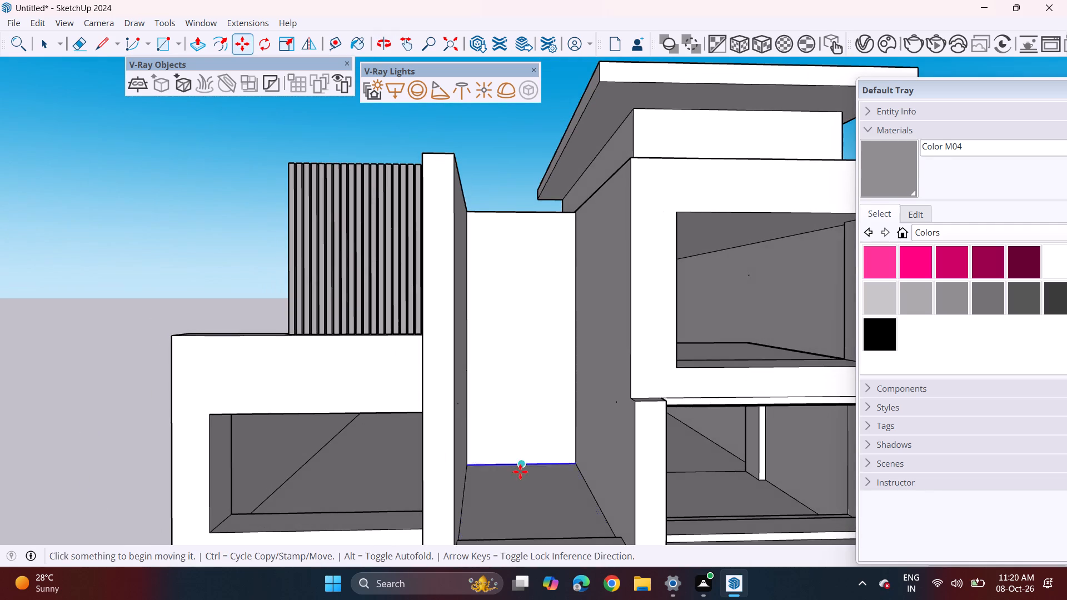
Draw a narrow full-height rectangle along the pillar-side edge of the recessed white wall between the pillar and main block.
middle_drag(505, 466, 490, 467)
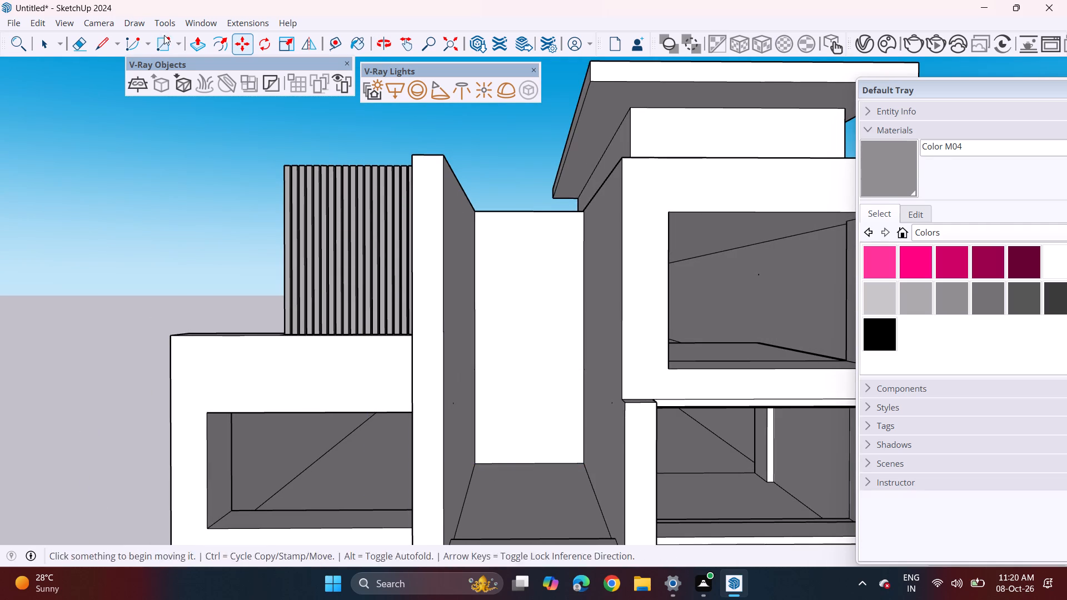
click(163, 36)
scroll(506, 427, up, 3)
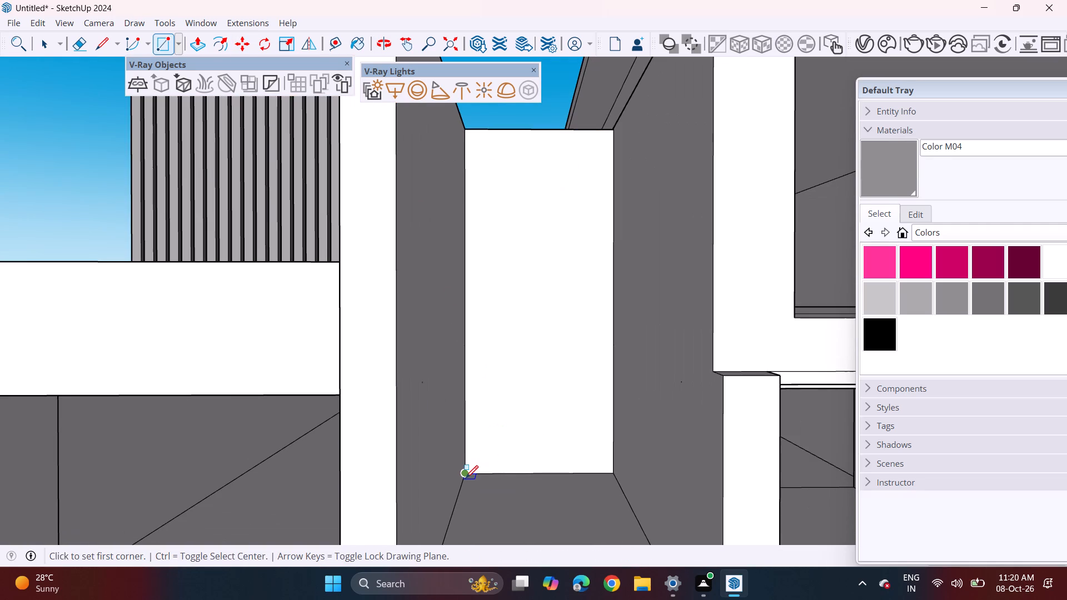
click(466, 478)
scroll(479, 142, up, 6)
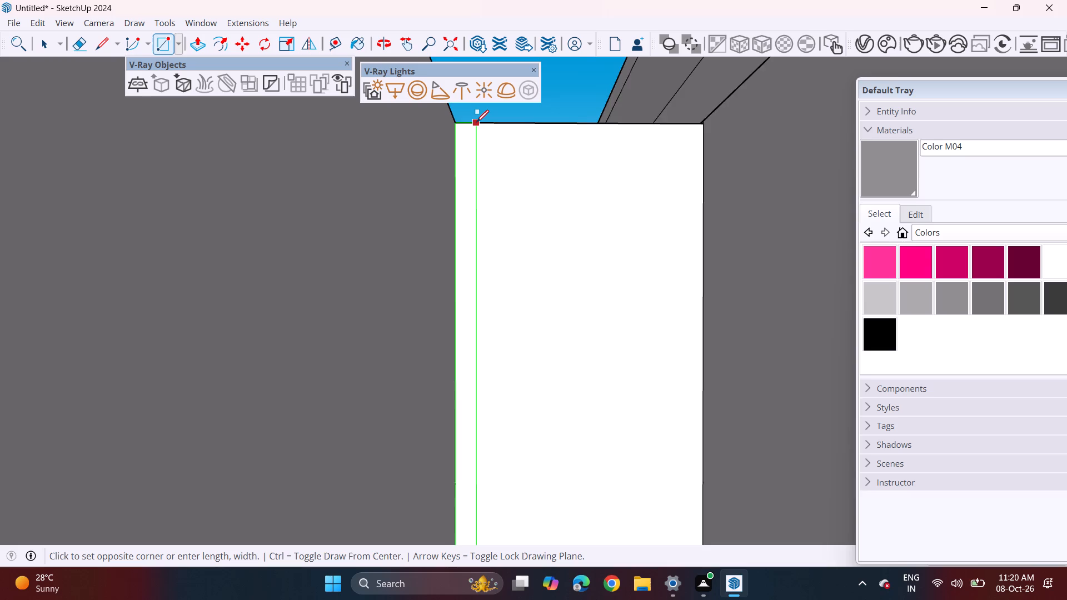
scroll(476, 122, up, 9)
scroll(452, 128, down, 5)
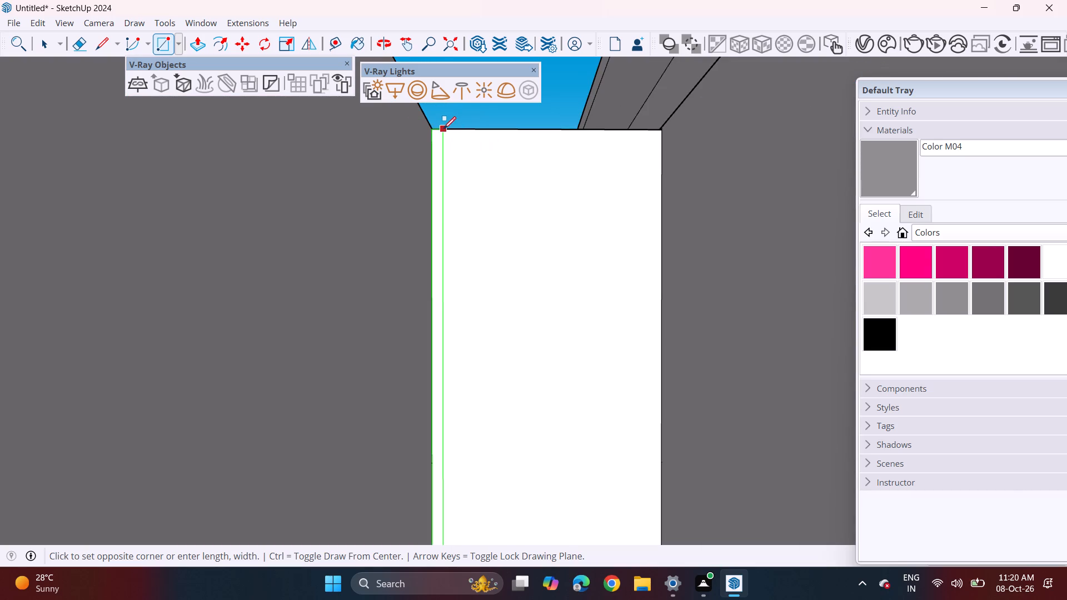
click(441, 130)
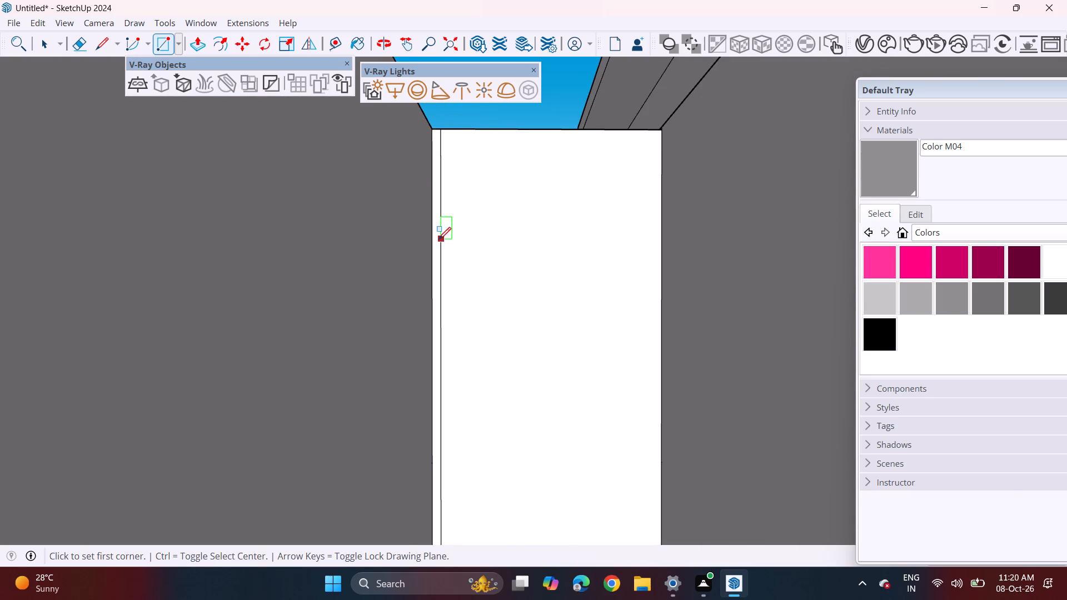
Group the narrow strip's face and edges on the recessed wall.
key(space)
double_click(436, 246)
right_click(436, 246)
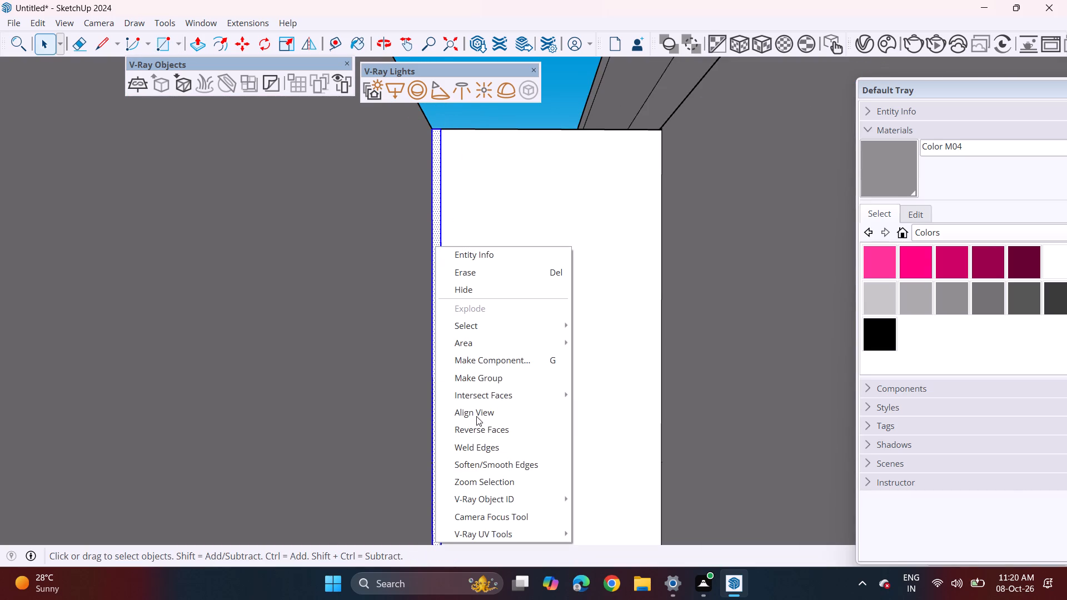
click(498, 377)
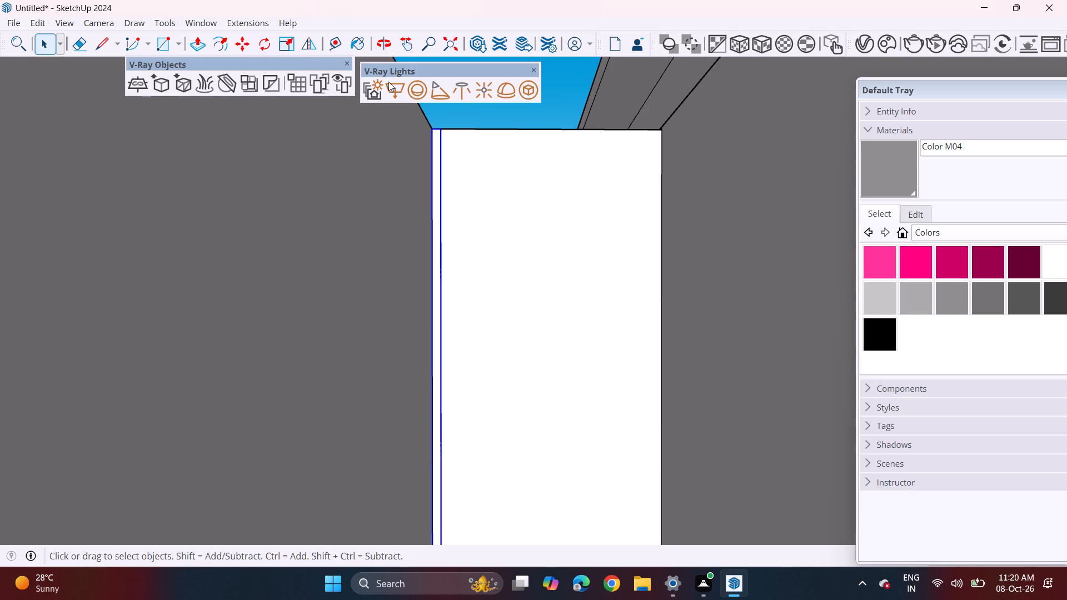
Open the strip's group and extrude its face slightly outward to form a solid vertical slat.
click(191, 49)
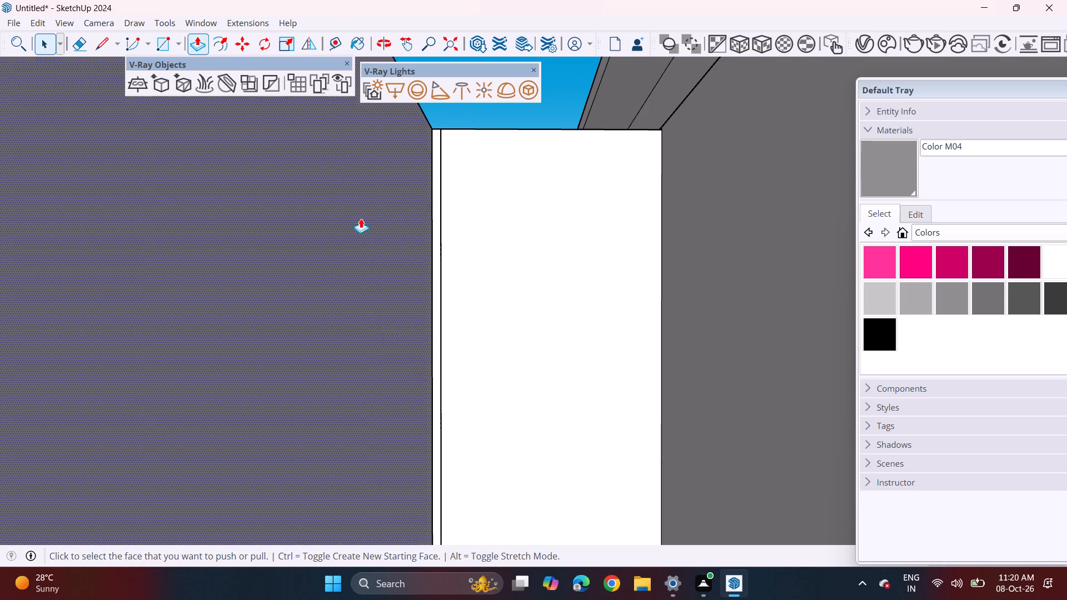
key(space)
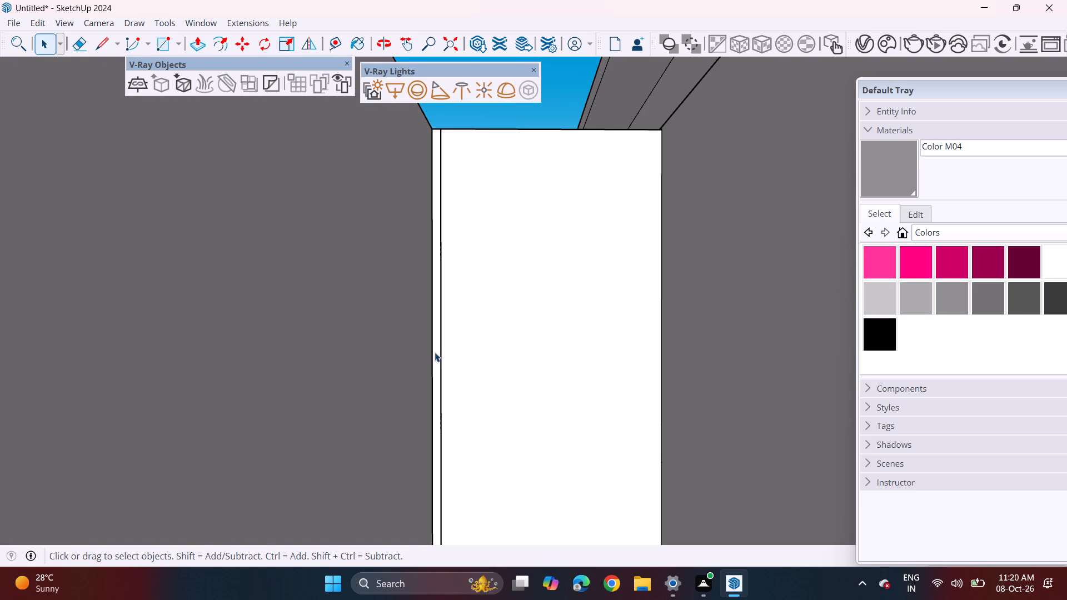
double_click(435, 352)
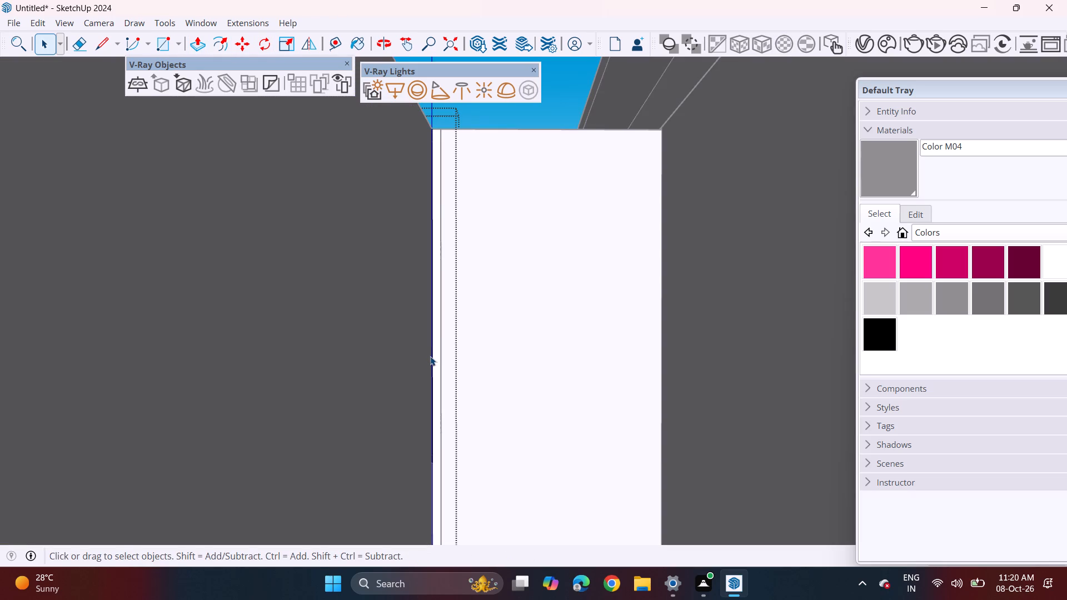
key(p)
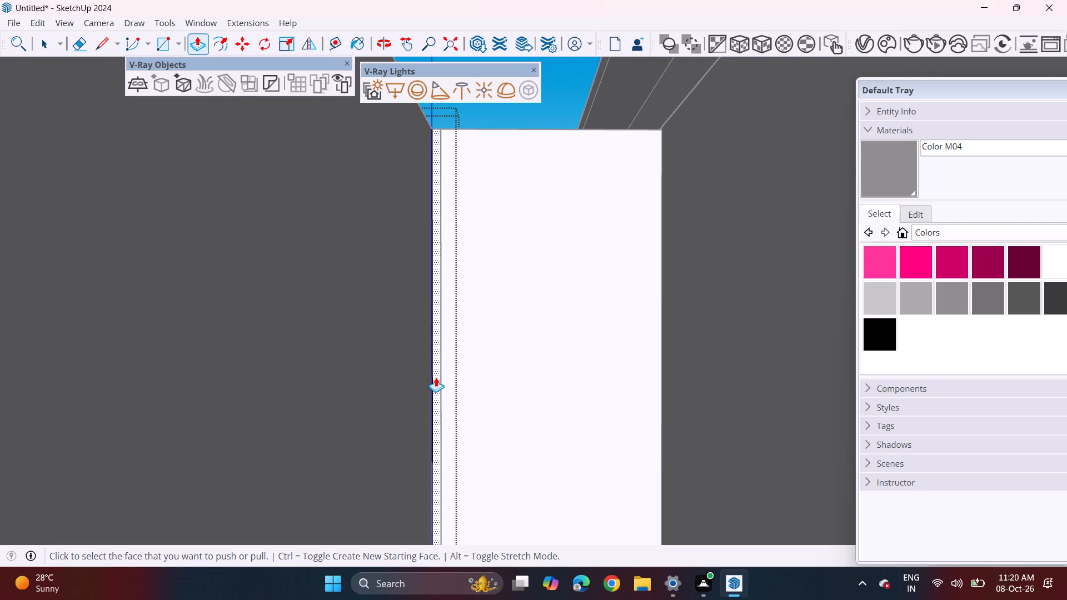
click(436, 377)
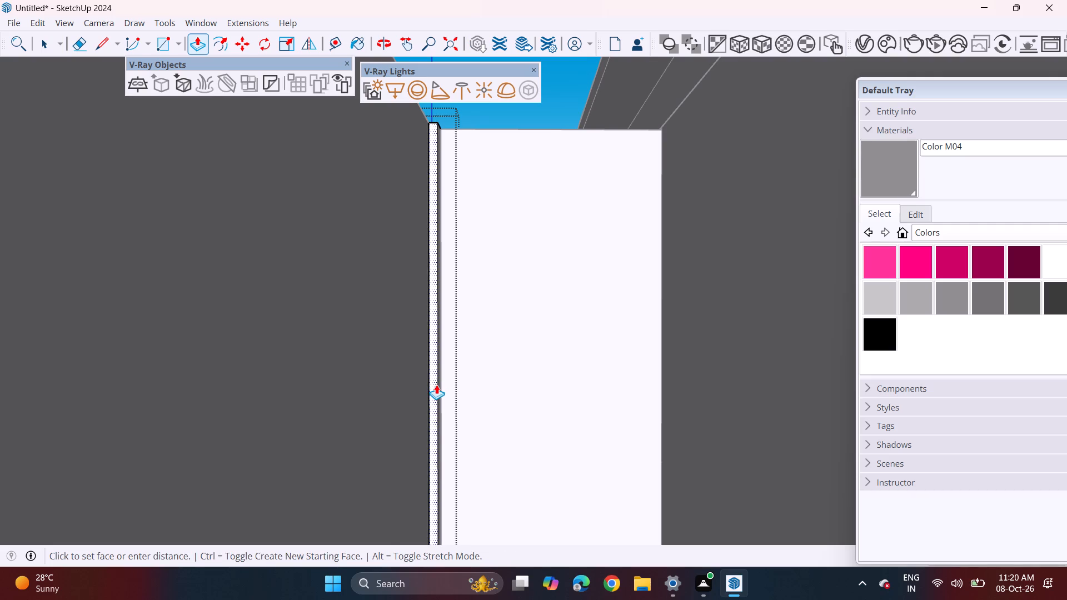
click(436, 384)
Paint the front face of the recessed wall's new slat with the grey Color M04, inside its group.
scroll(480, 417, down, 5)
middle_drag(478, 428, 461, 352)
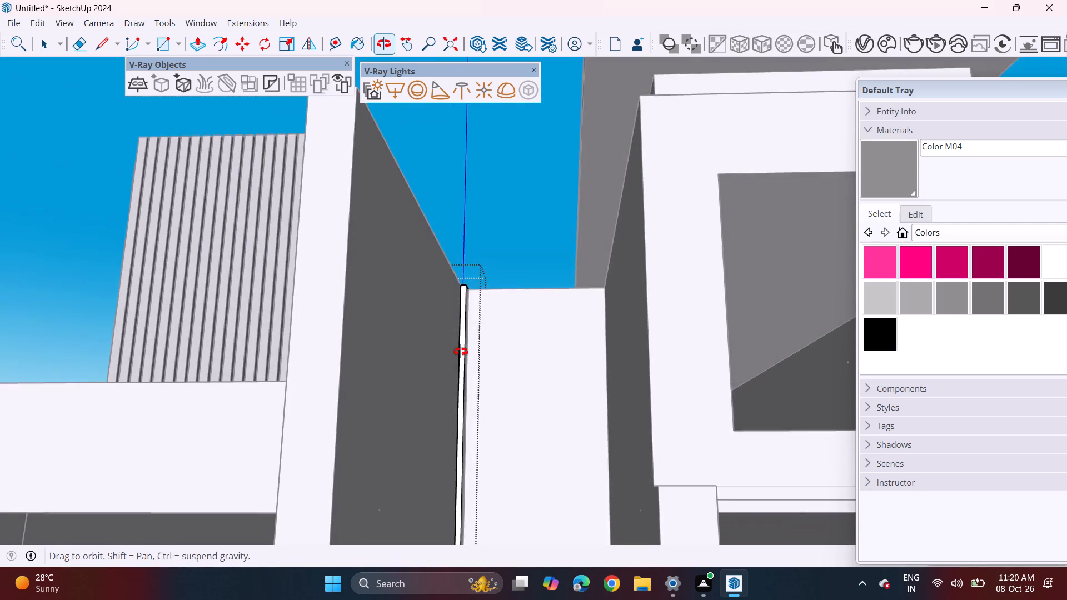
middle_drag(461, 352, 460, 350)
middle_drag(475, 420, 477, 431)
middle_drag(485, 443, 492, 481)
shift+middle_drag(488, 476, 433, 413)
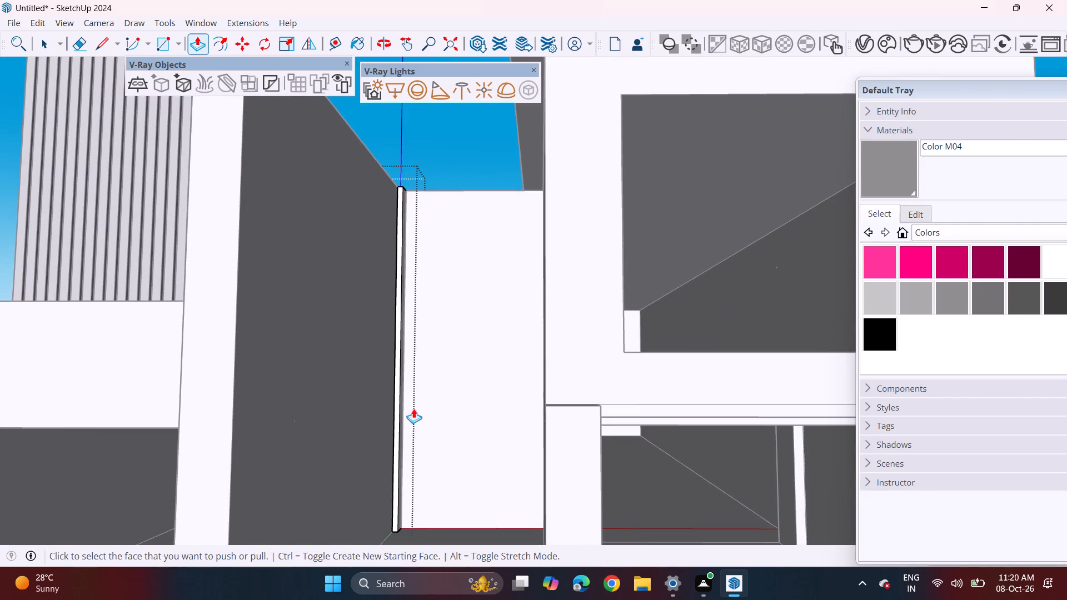
middle_drag(412, 408, 447, 428)
scroll(440, 432, down, 4)
middle_drag(440, 436, 448, 438)
key(space)
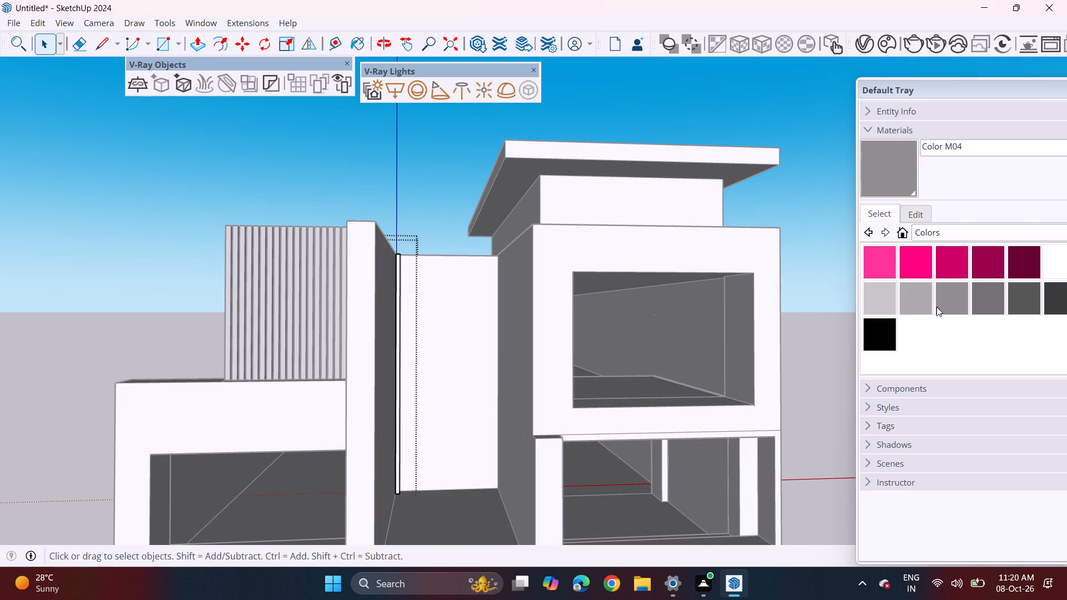
click(944, 307)
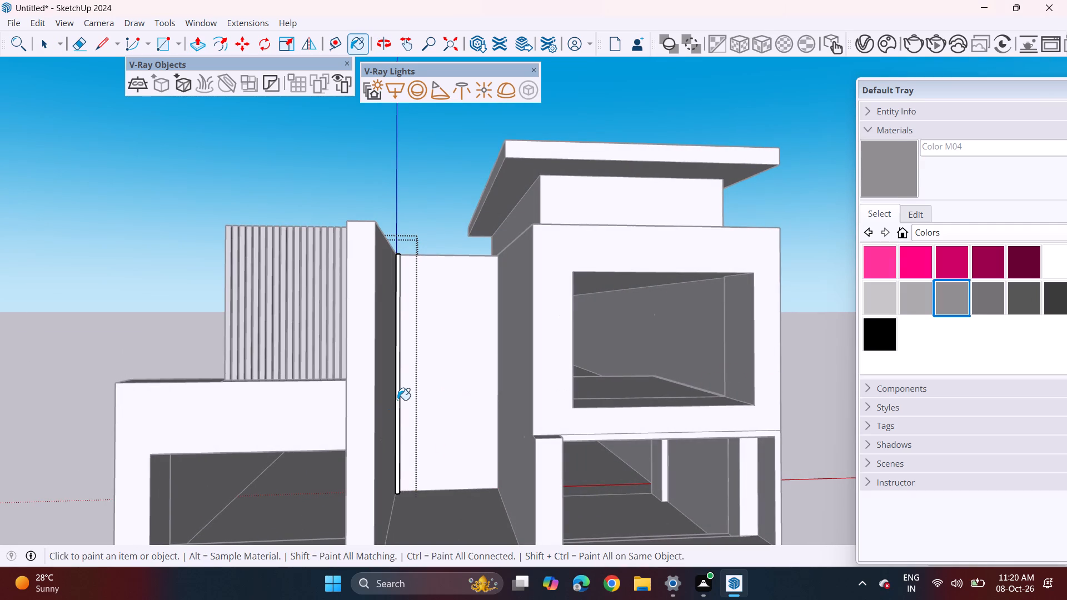
click(397, 400)
Select the grey slat's visible faces and edges inside the open group and copy them 6" along the recessed wall's base.
middle_drag(412, 429, 386, 440)
middle_click(408, 426)
scroll(400, 492, up, 8)
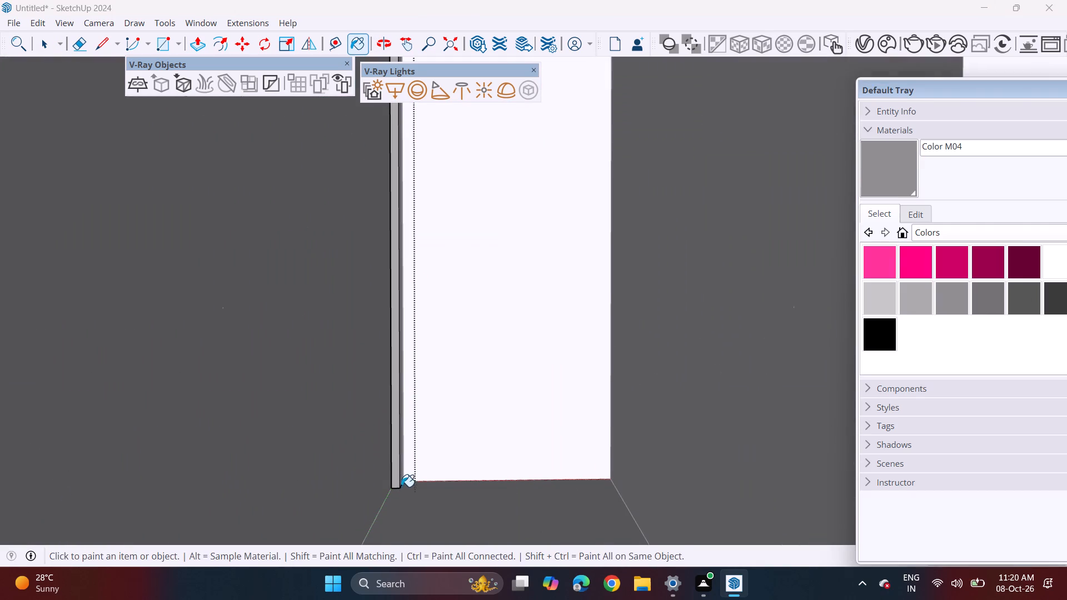
key(space)
double_click(397, 477)
scroll(395, 478, up, 6)
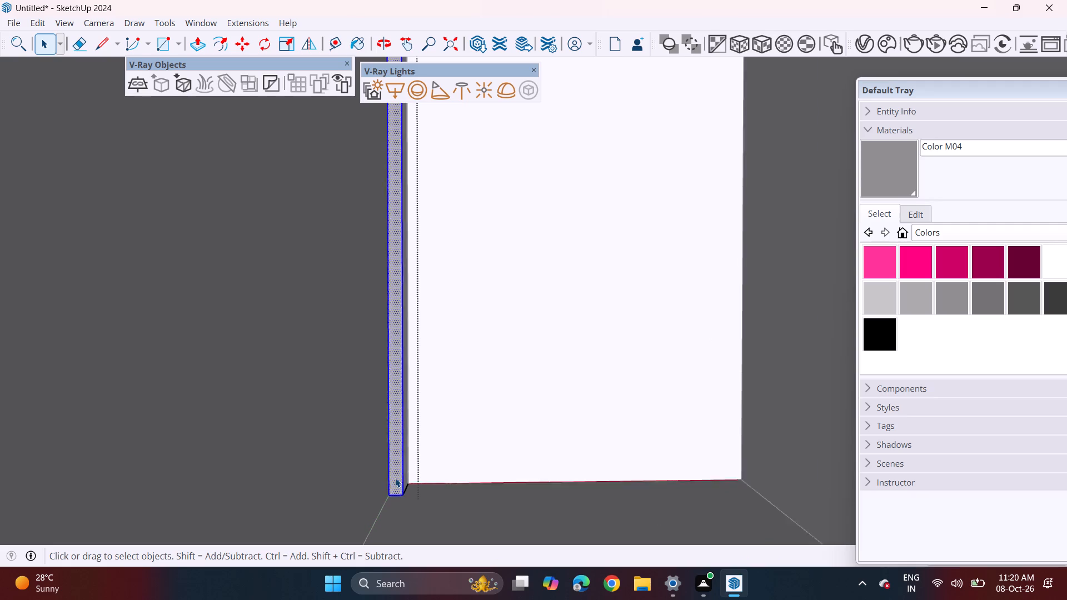
scroll(395, 478, up, 2)
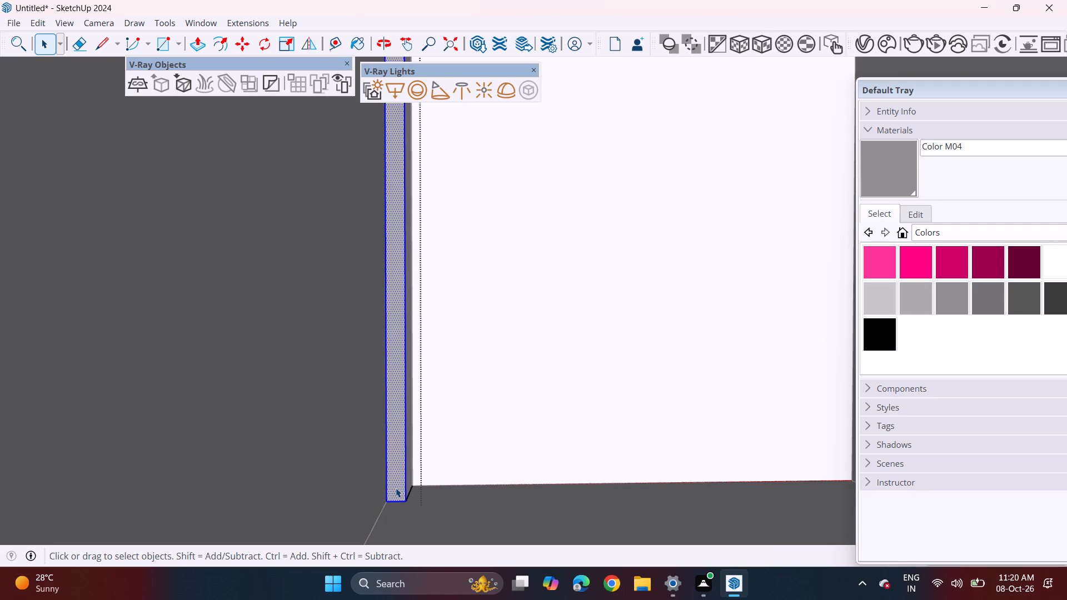
click(410, 476)
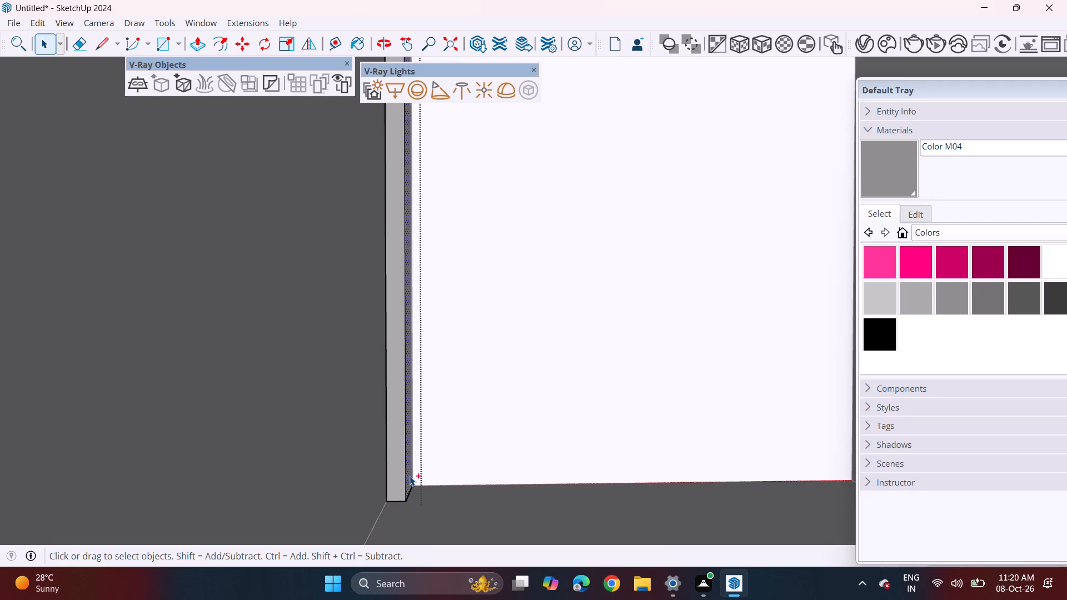
double_click(403, 482)
ctrl+double_click(410, 471)
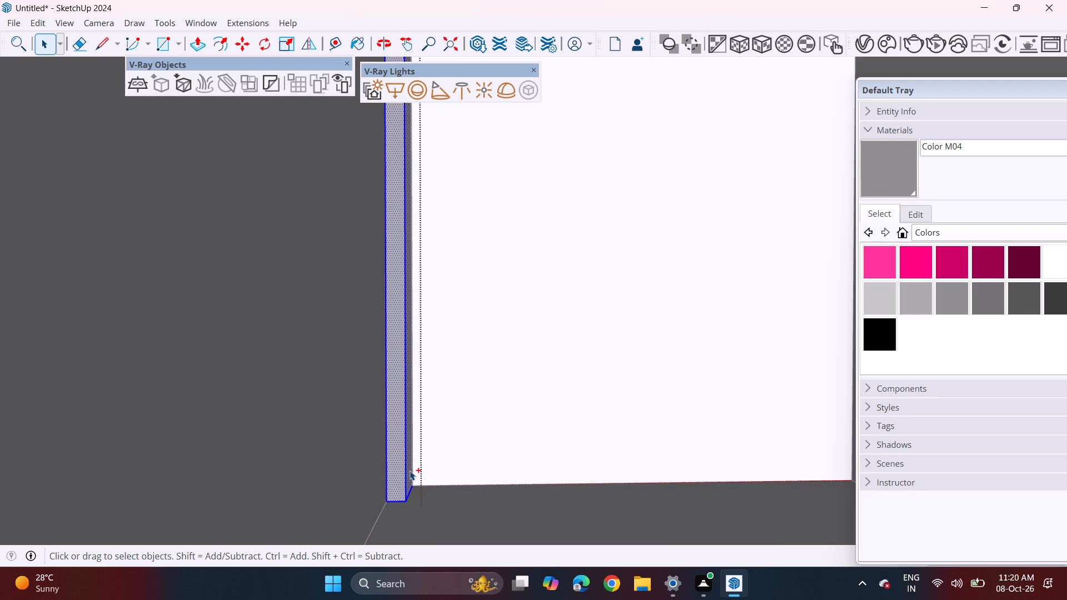
ctrl+middle_drag(380, 452, 475, 452)
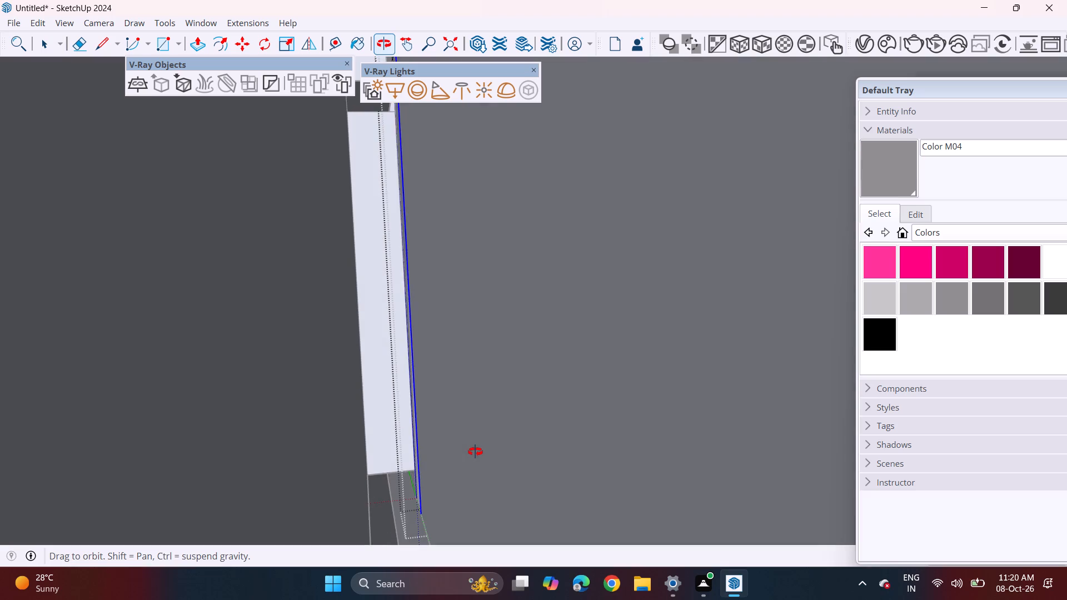
ctrl+middle_drag(475, 452, 444, 454)
ctrl+middle_drag(421, 451, 383, 451)
ctrl+middle_click(383, 451)
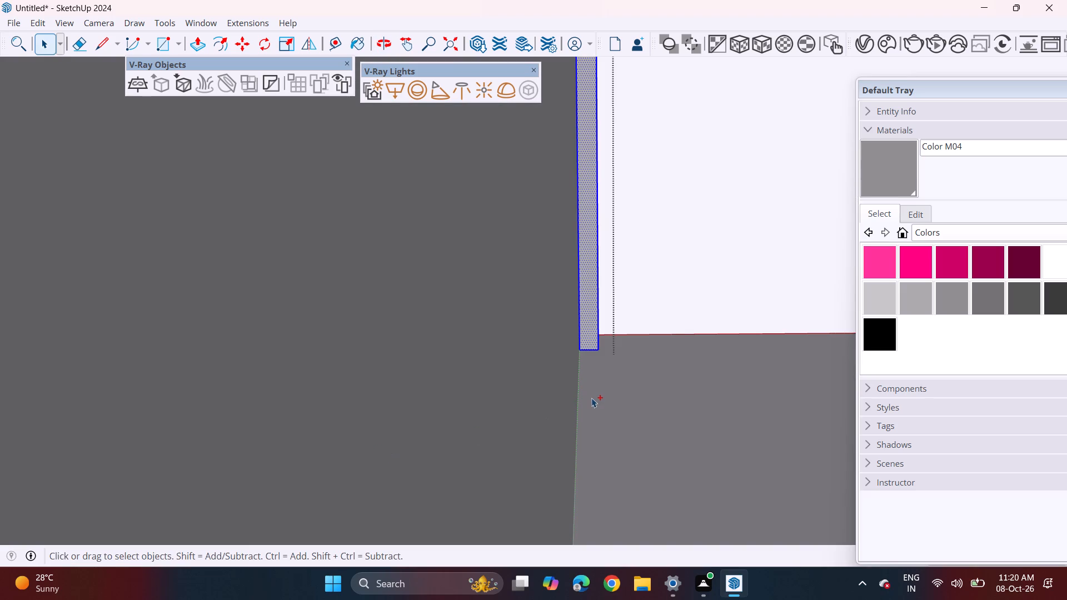
scroll(578, 360, up, 2)
key(m)
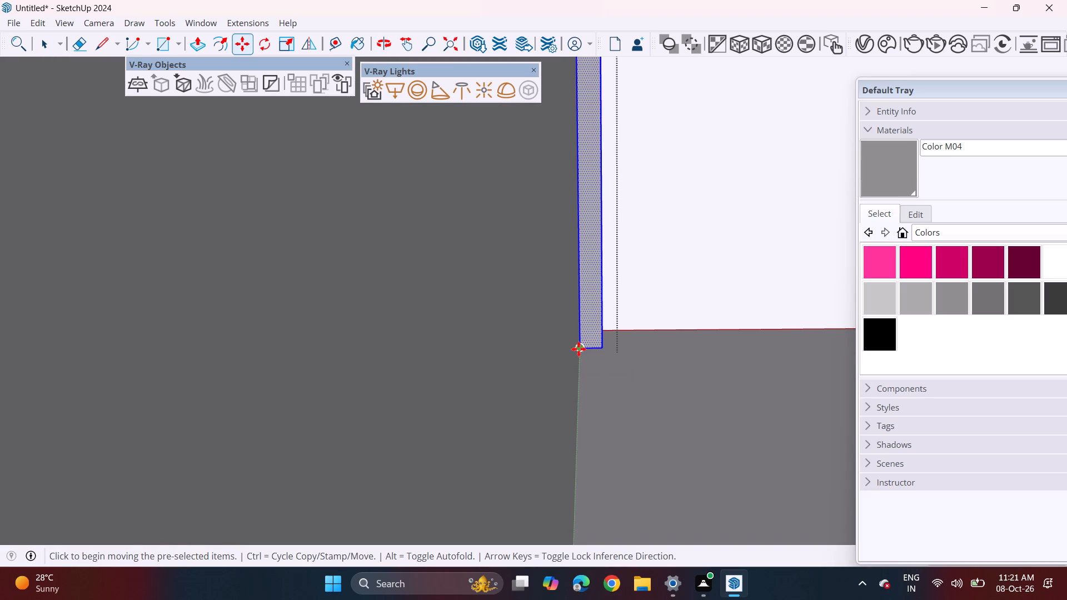
click(579, 349)
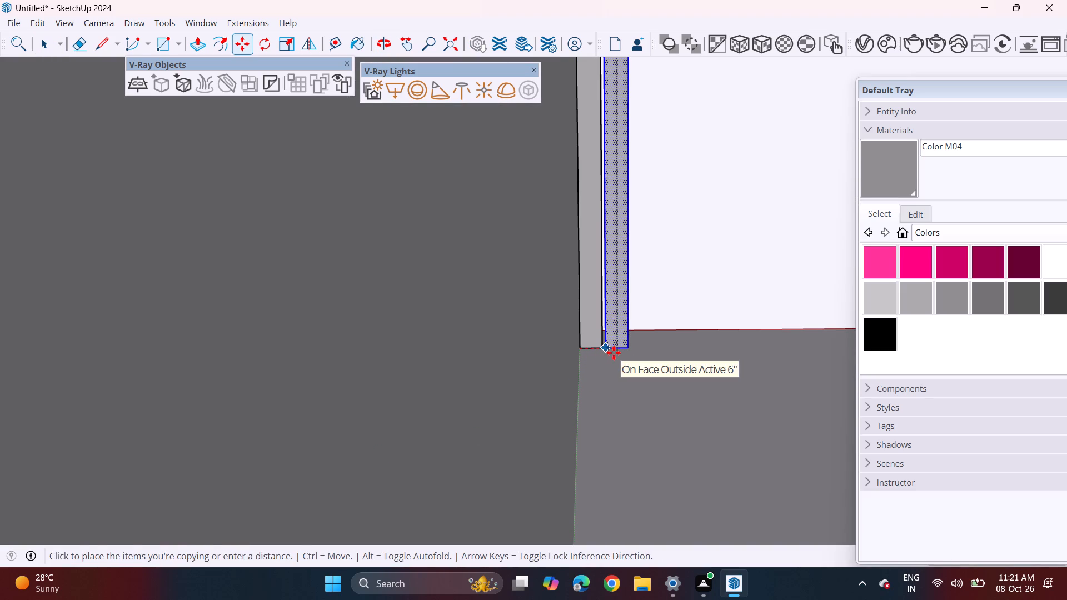
click(614, 353)
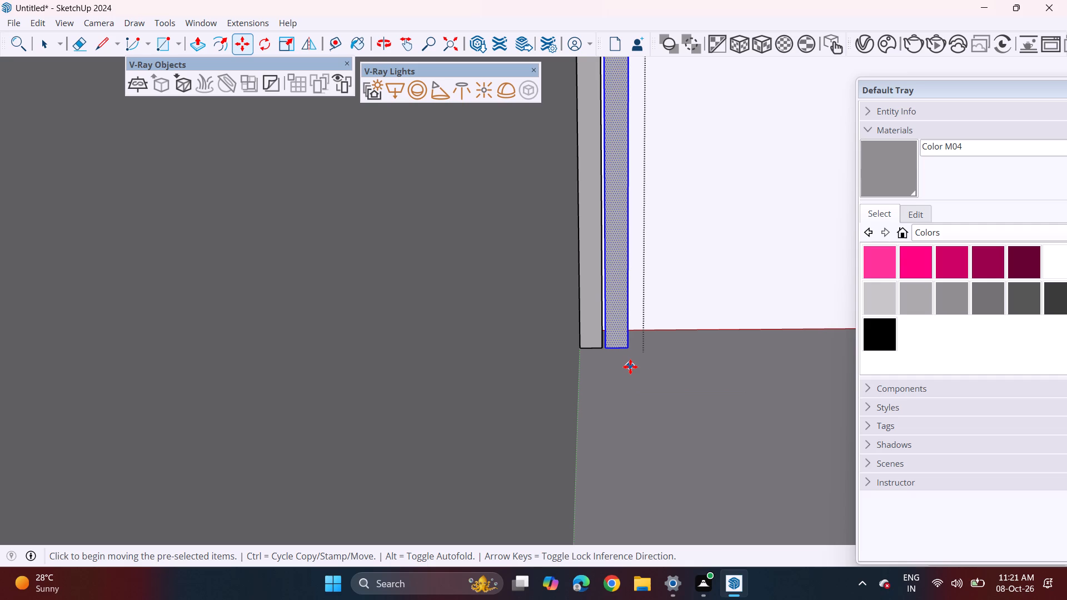
Move the Default Tray clear of the Distance field.
key(shift+parenleft)
key(BackSpace)
key(BackSpace)
drag(881, 156, 927, 118)
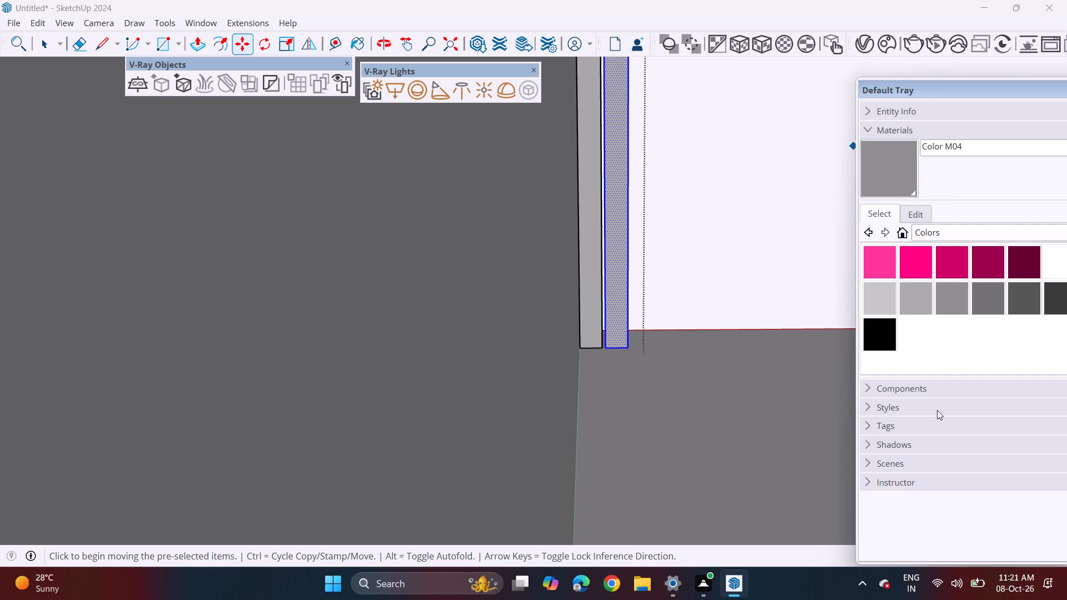
drag(938, 401, 939, 395)
drag(911, 511, 911, 493)
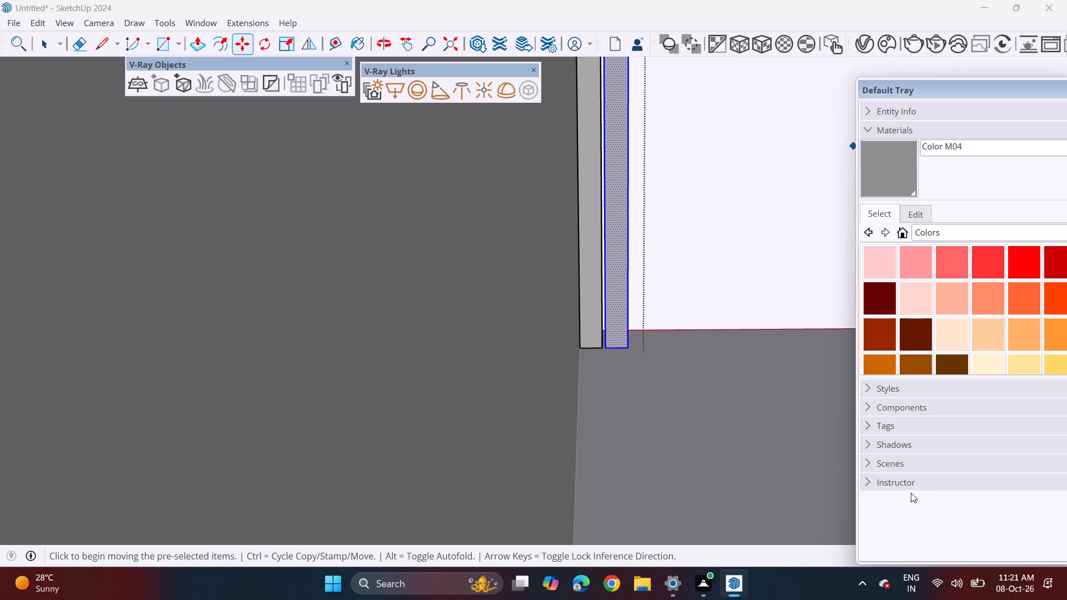
drag(911, 493, 914, 466)
drag(885, 503, 896, 324)
drag(884, 85, 903, 29)
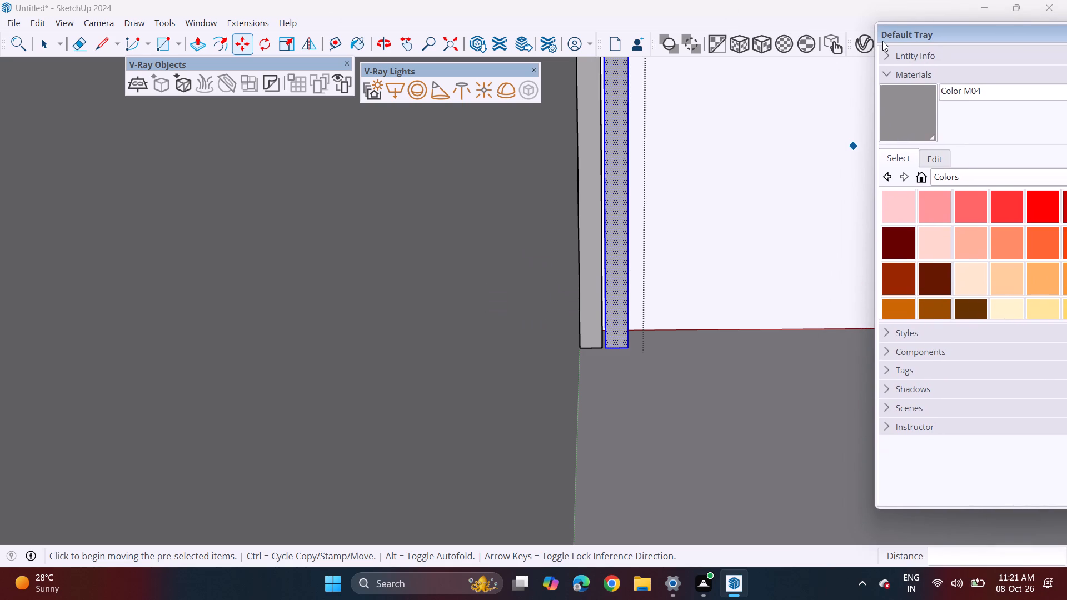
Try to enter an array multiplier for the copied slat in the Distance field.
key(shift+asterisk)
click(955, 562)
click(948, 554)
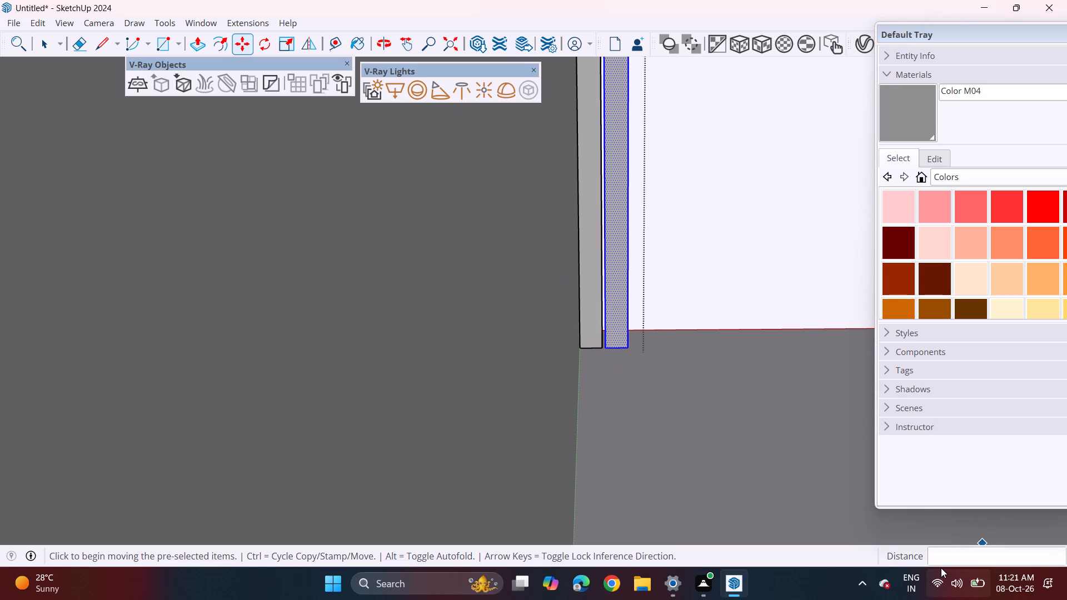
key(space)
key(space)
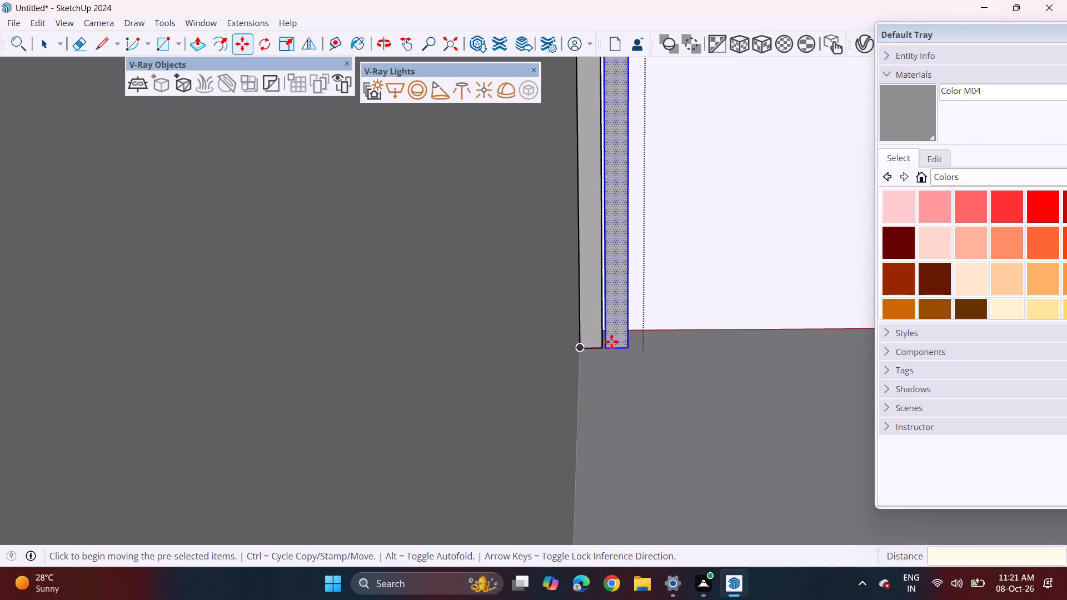
Copy the selected slat 6" along the recessed wall's base and array the copy 20 times with *20.
click(610, 347)
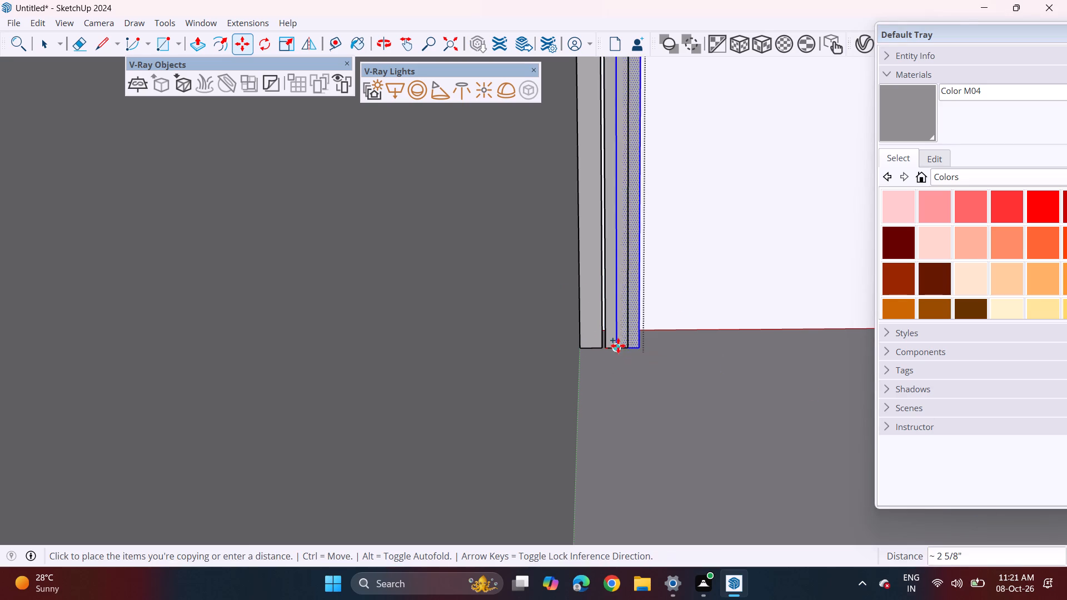
middle_drag(636, 347, 553, 362)
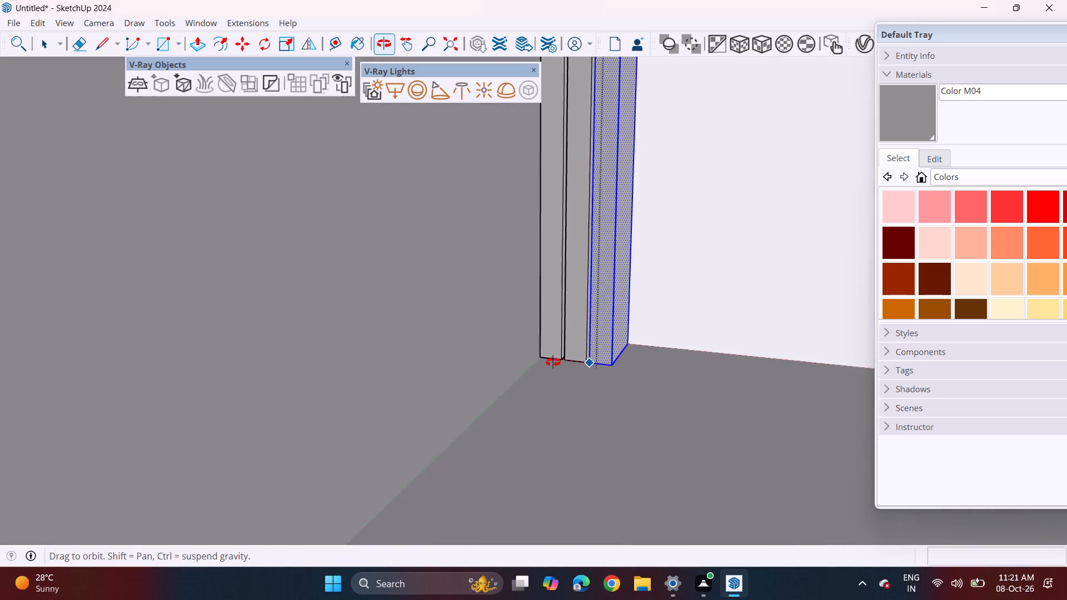
middle_drag(553, 362, 600, 362)
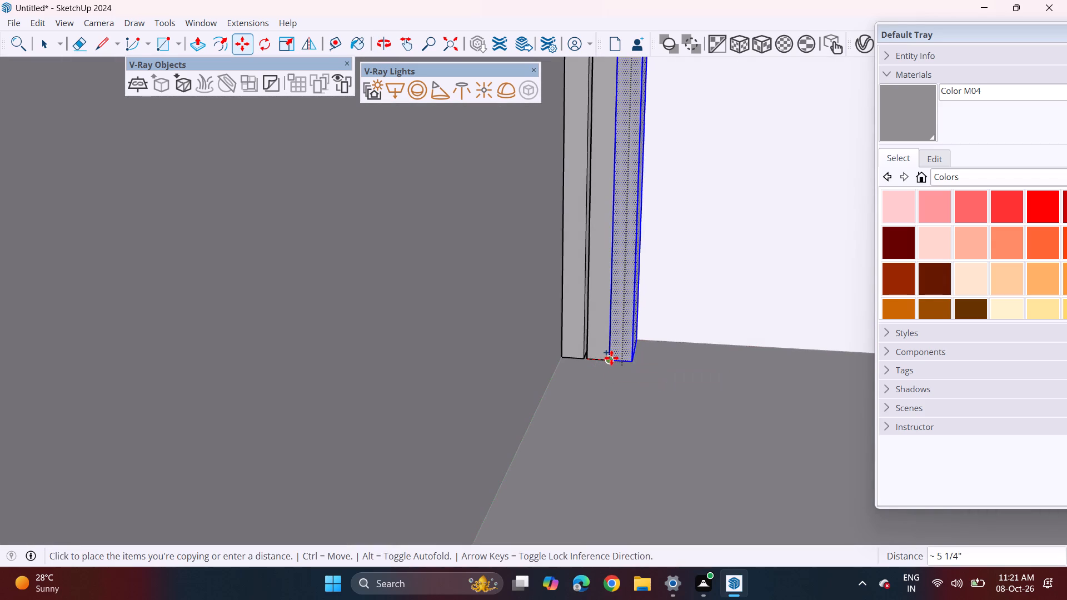
click(620, 364)
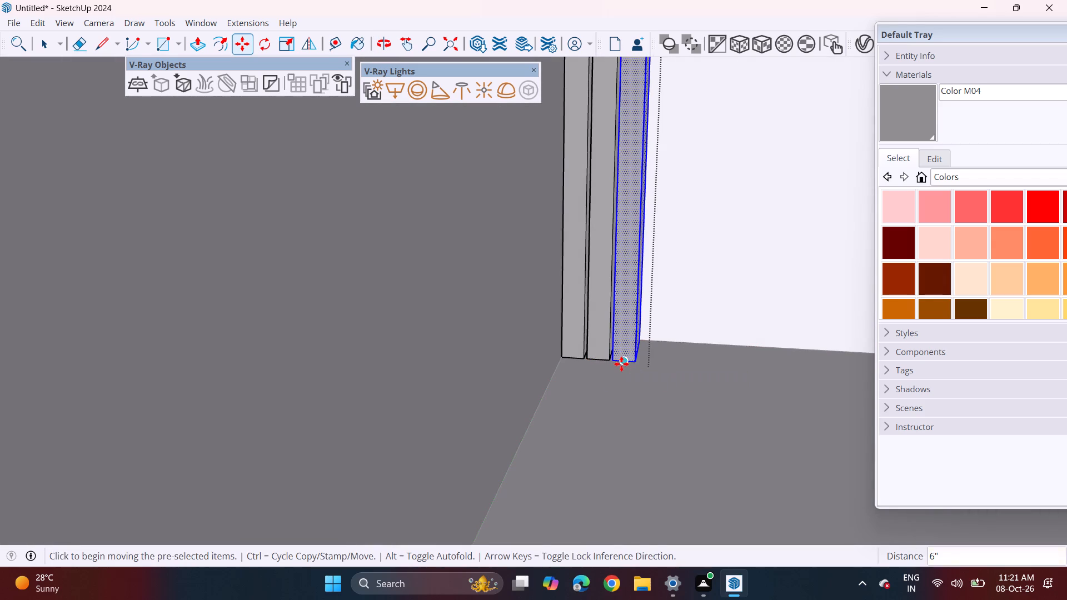
key(shift+asterisk)
text(20)
key(Return)
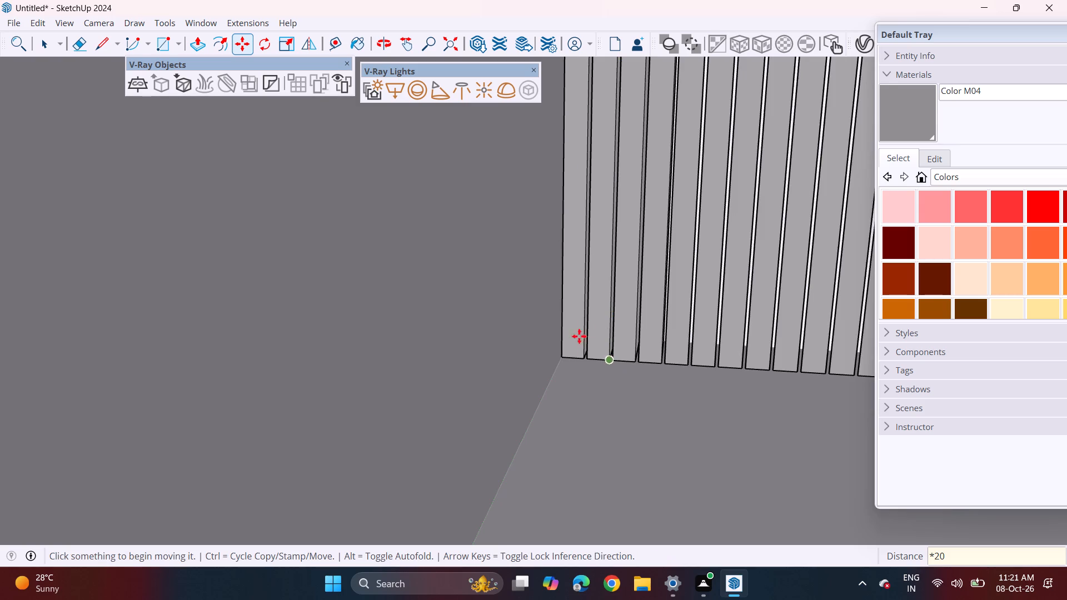
Copy the last slat of the recessed wall's row about 7 5/16" to the wall's far corner, then leave the group.
scroll(627, 336, down, 13)
shift+middle_drag(727, 358, 640, 353)
scroll(694, 332, up, 12)
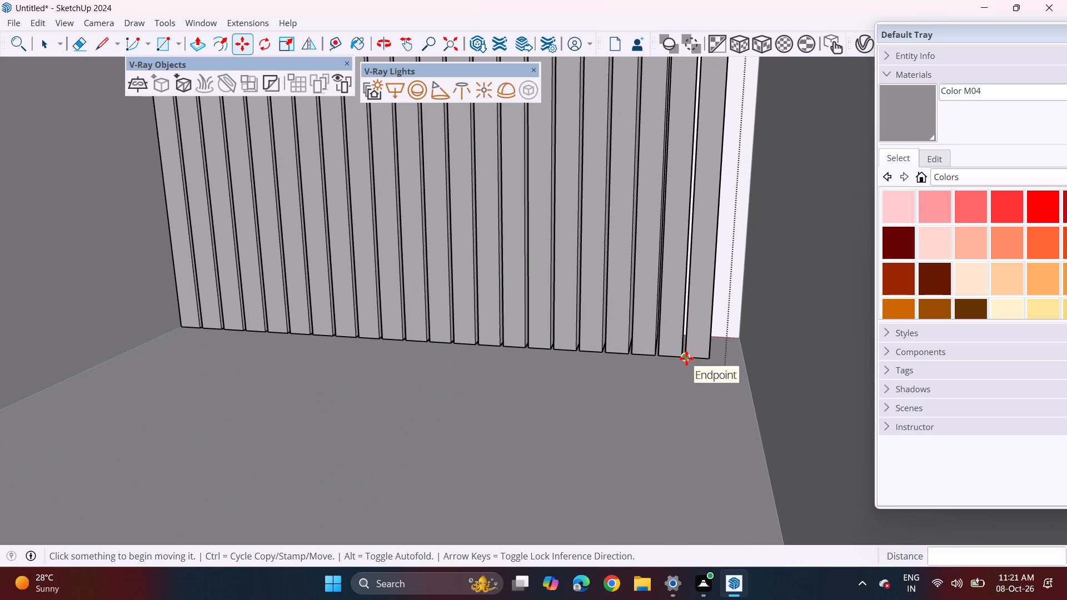
key(space)
click(700, 330)
click(699, 336)
double_click(699, 336)
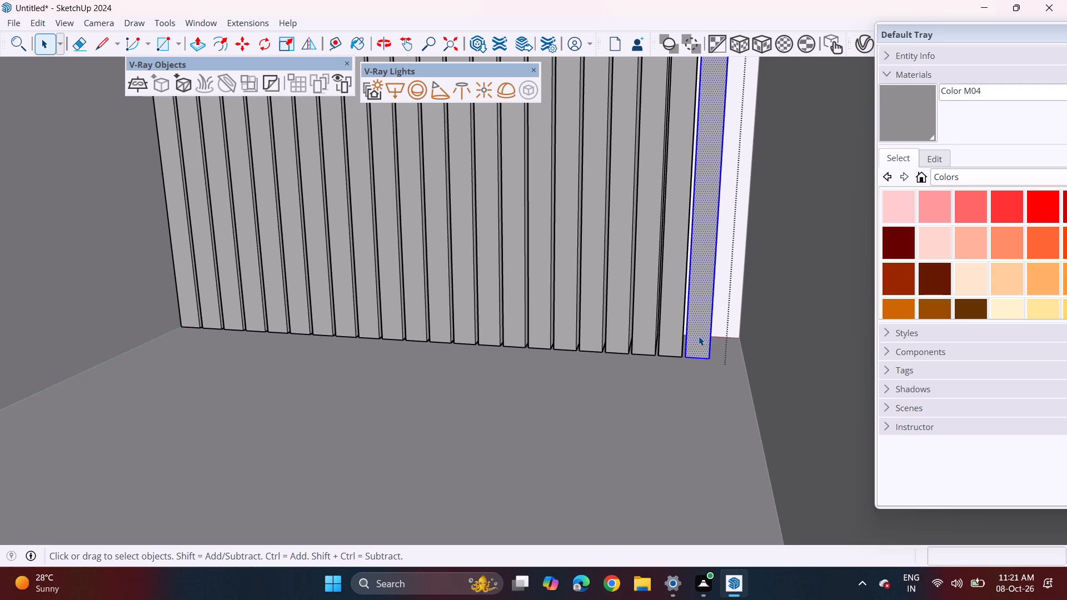
click(232, 44)
scroll(691, 371, up, 3)
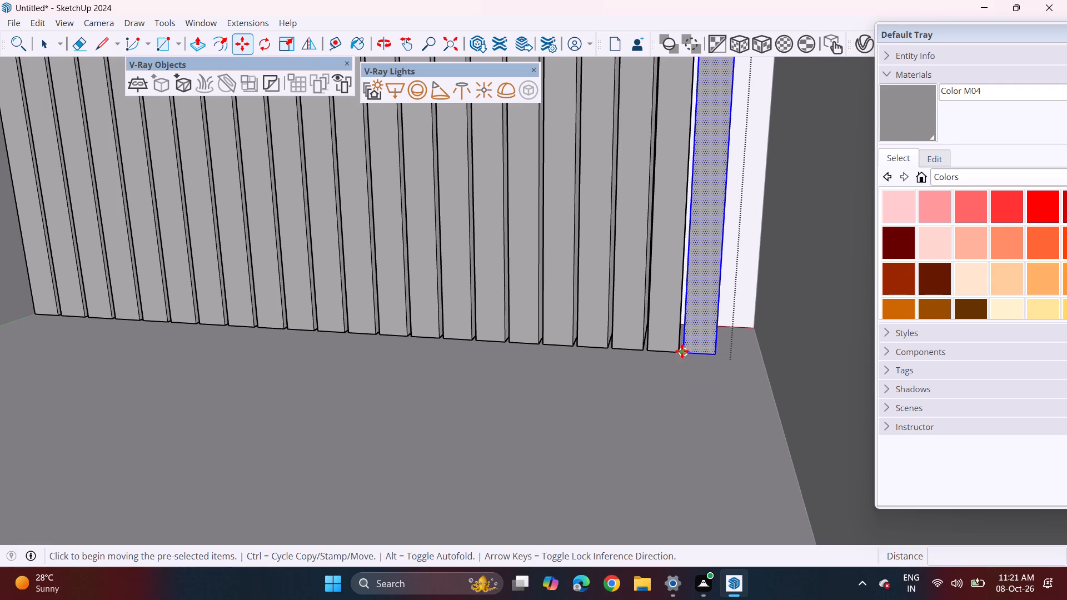
click(682, 351)
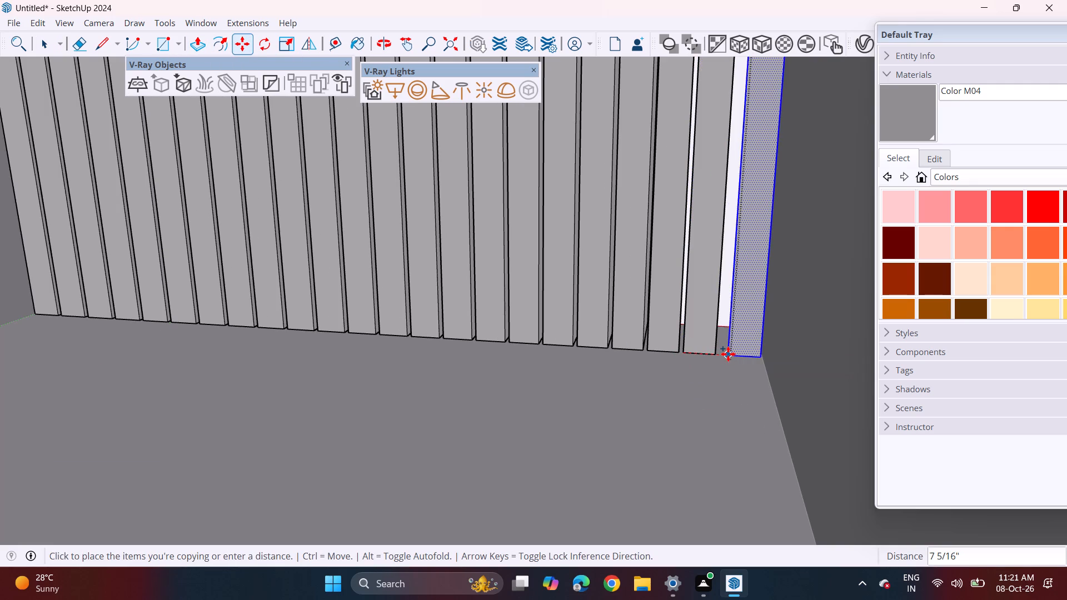
click(728, 354)
scroll(711, 366, down, 20)
scroll(711, 366, down, 5)
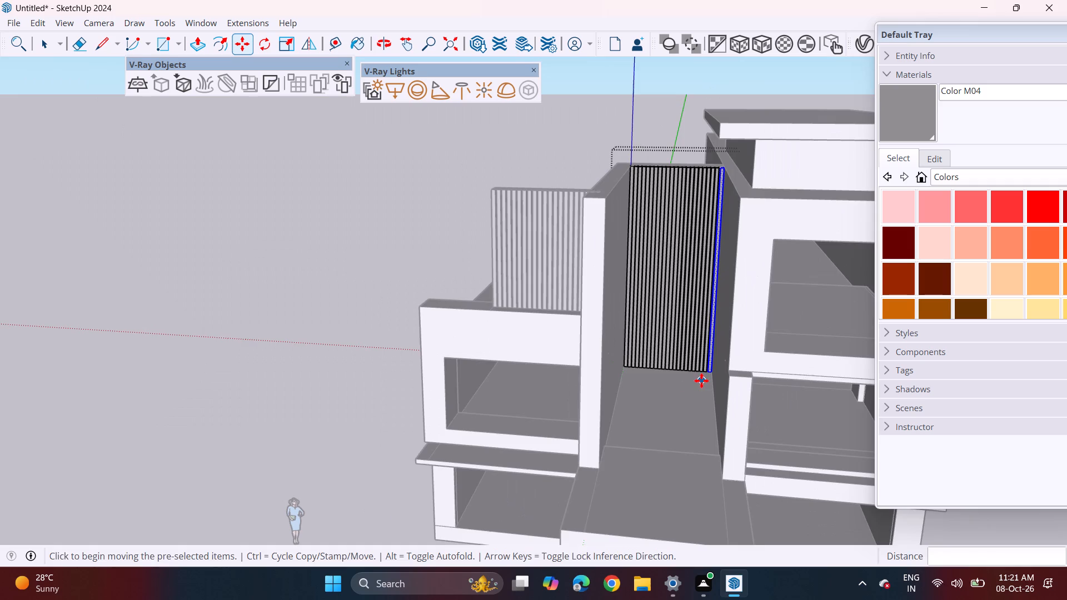
middle_drag(687, 384, 706, 318)
key(space)
click(426, 183)
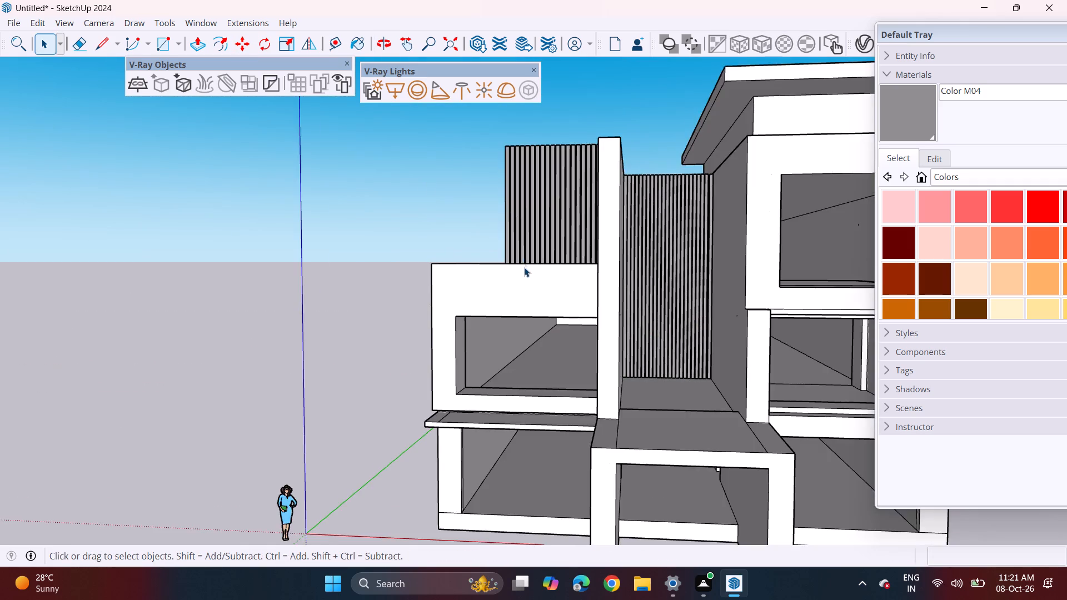
Reopen the recessed wall's slat group, move the end slat about 1 3/16" towards its neighbour, and leave the group.
scroll(523, 268, down, 3)
shift+middle_drag(636, 356, 571, 366)
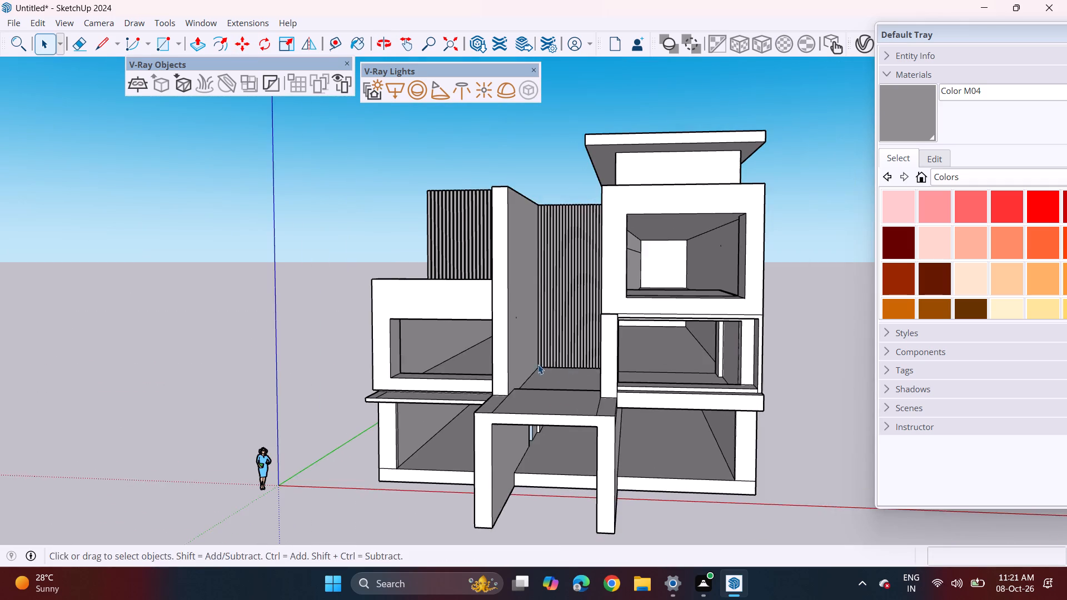
middle_drag(542, 364, 565, 360)
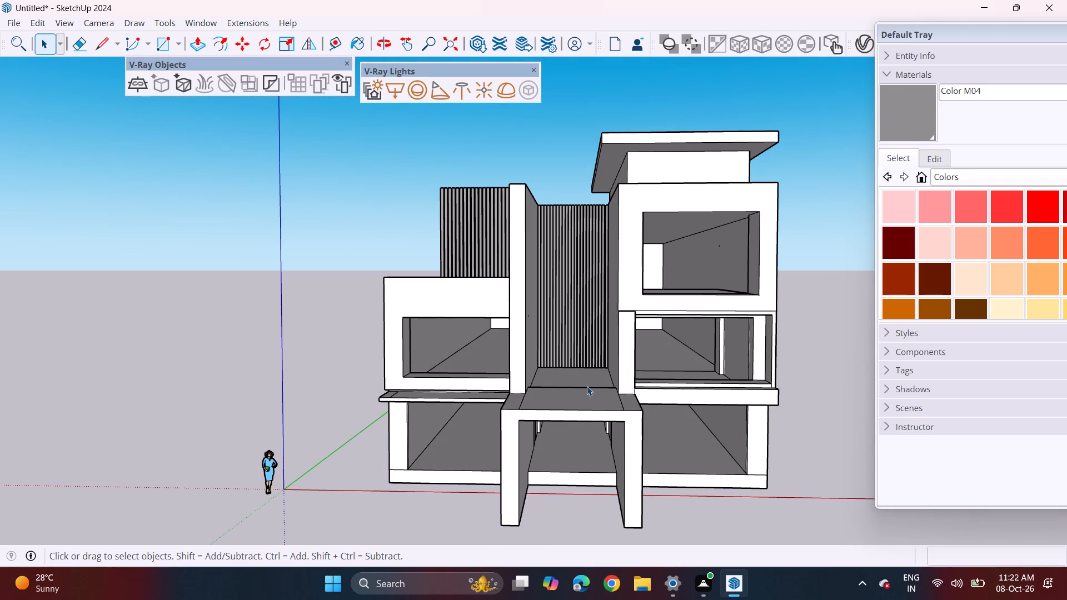
key(Escape)
scroll(601, 358, up, 5)
middle_drag(590, 362, 607, 389)
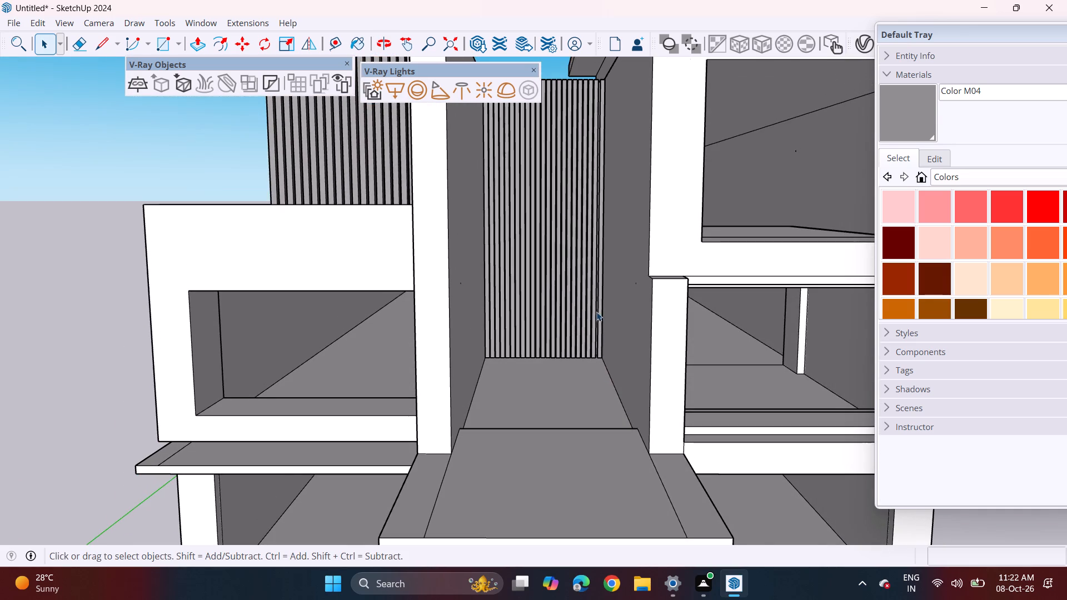
scroll(590, 271, up, 7)
scroll(596, 317, up, 4)
double_click(617, 496)
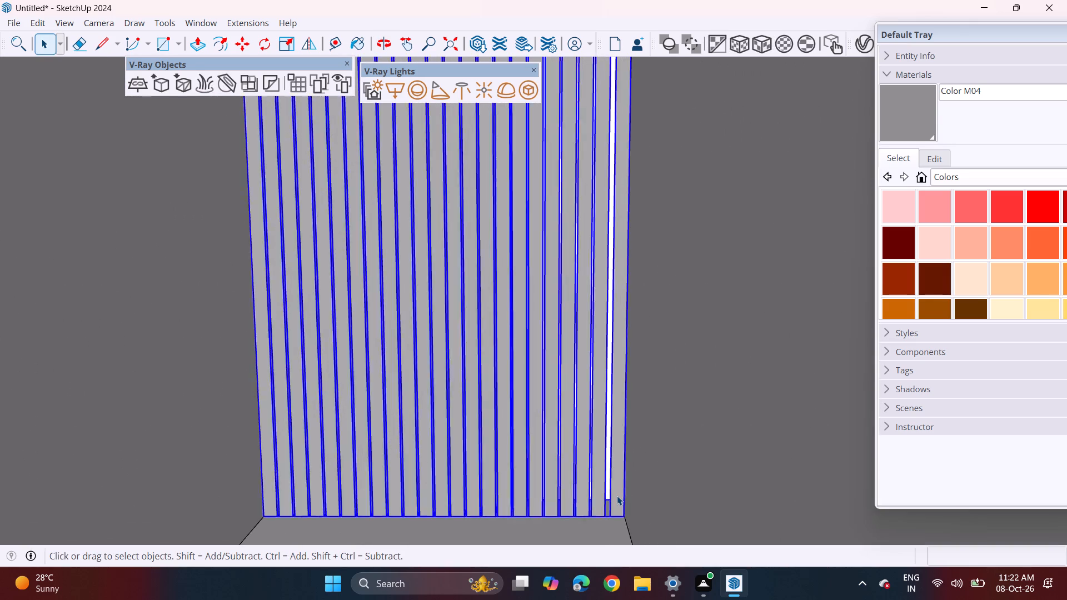
click(621, 498)
click(619, 500)
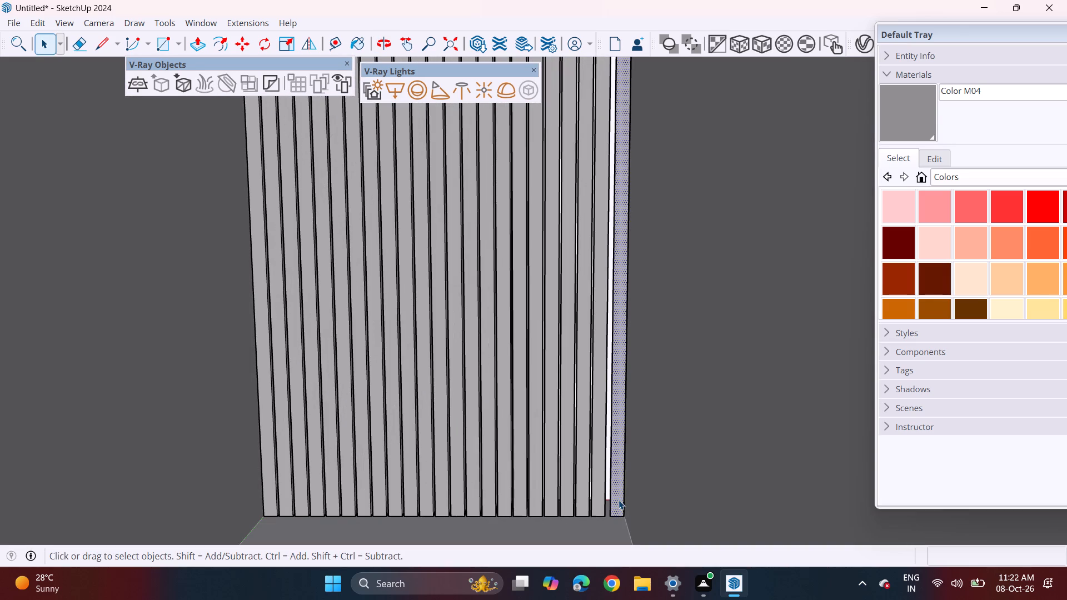
click(619, 500)
click(619, 500)
shift+middle_drag(592, 514, 589, 454)
double_click(612, 424)
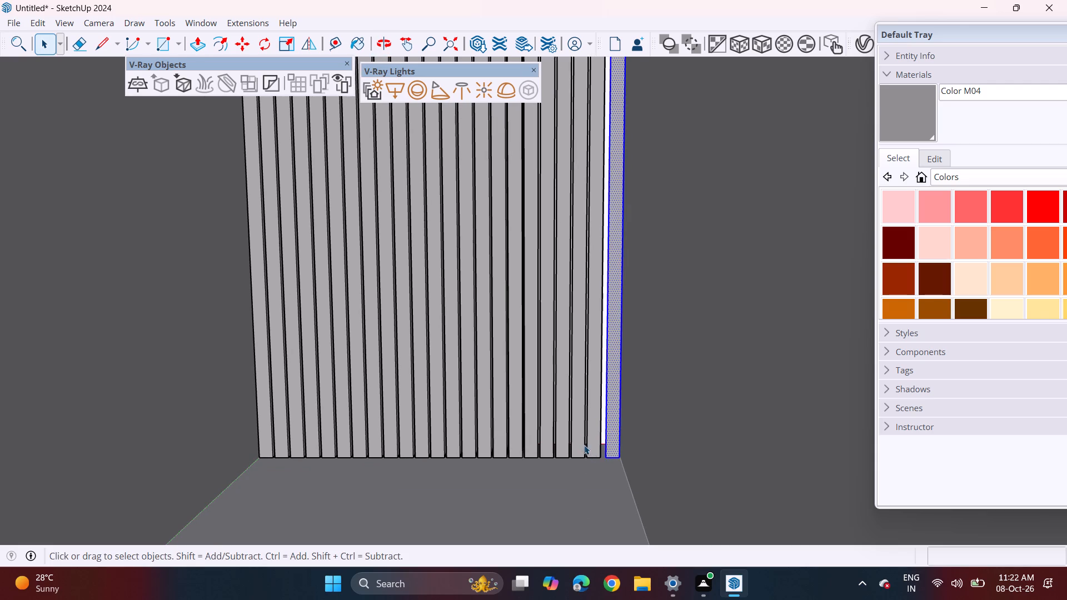
scroll(584, 445, up, 3)
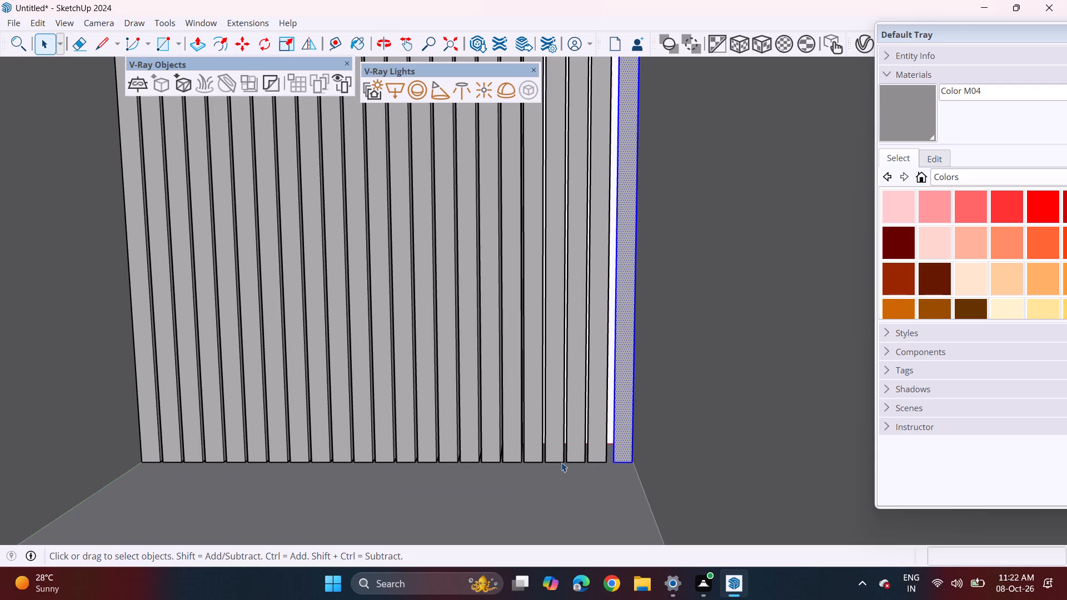
scroll(564, 462, up, 4)
scroll(615, 456, up, 4)
key(m)
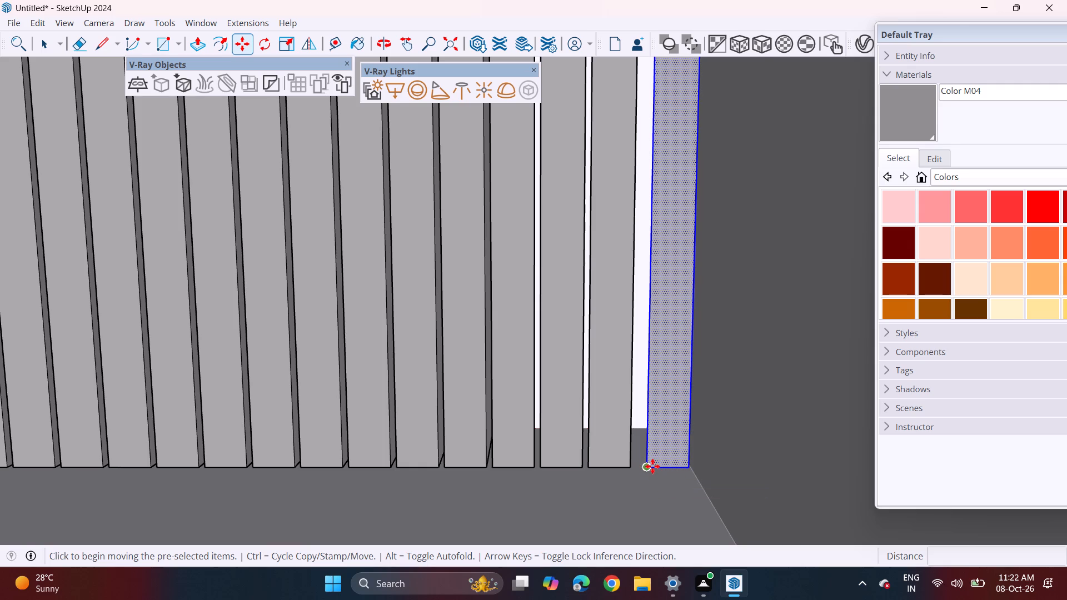
click(652, 466)
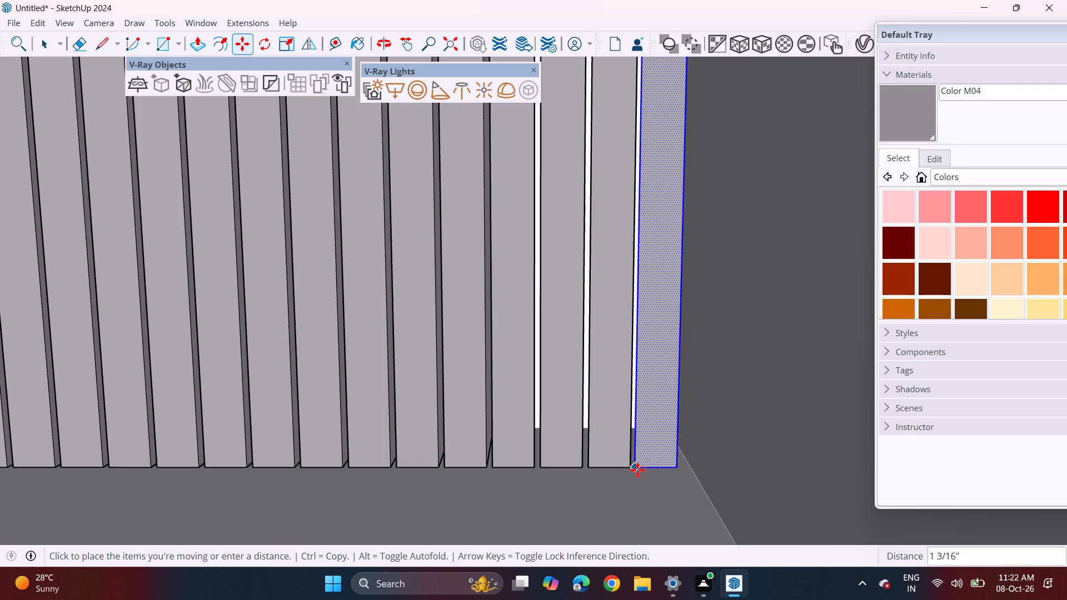
click(637, 470)
scroll(653, 464, down, 16)
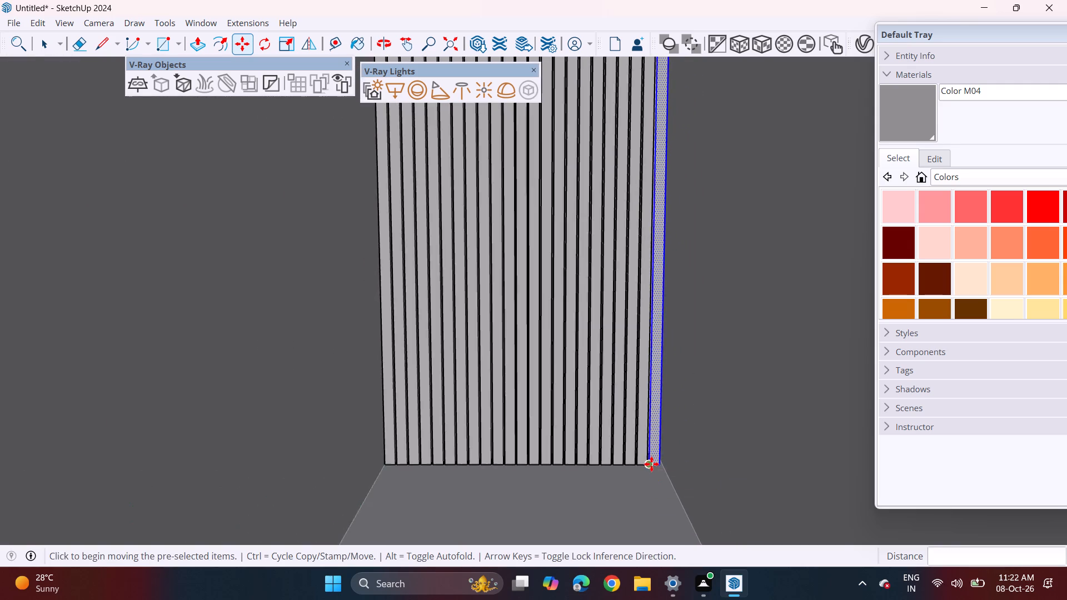
scroll(651, 464, down, 10)
shift+middle_drag(650, 464, 525, 448)
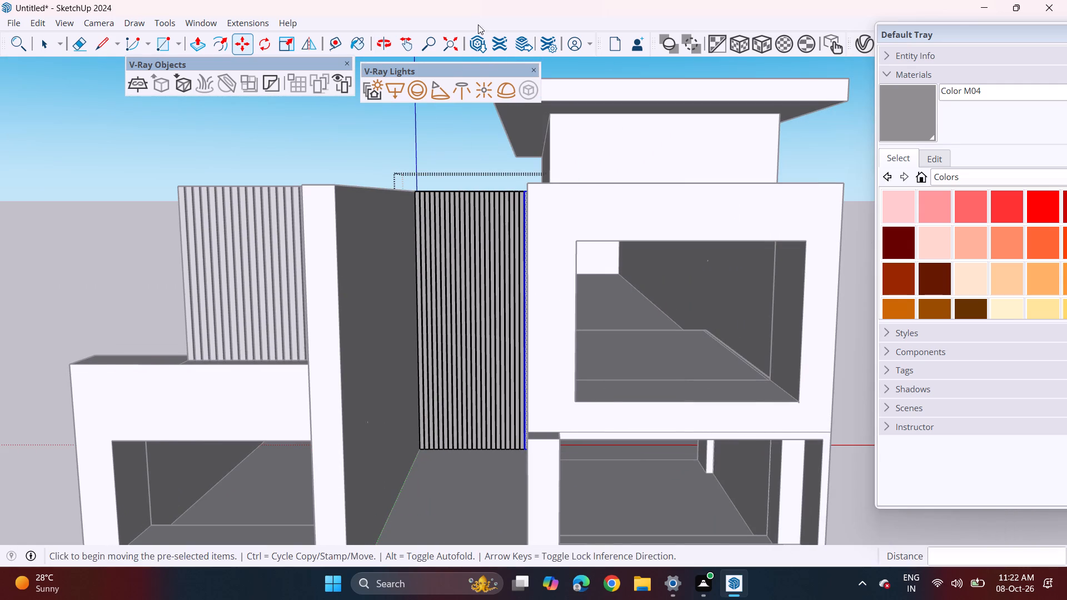
key(space)
click(465, 160)
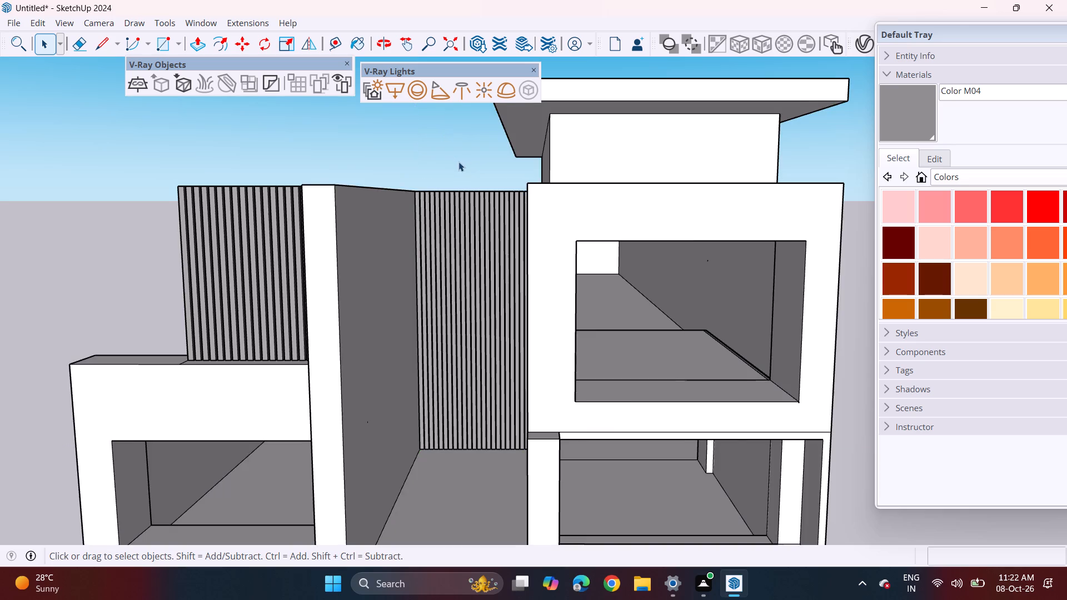
Draw a full-height rectangle about 6 3/4" by 4' 11 3/4" at the near end of the wall under the roof slab.
middle_drag(460, 164, 405, 173)
middle_drag(432, 186, 452, 194)
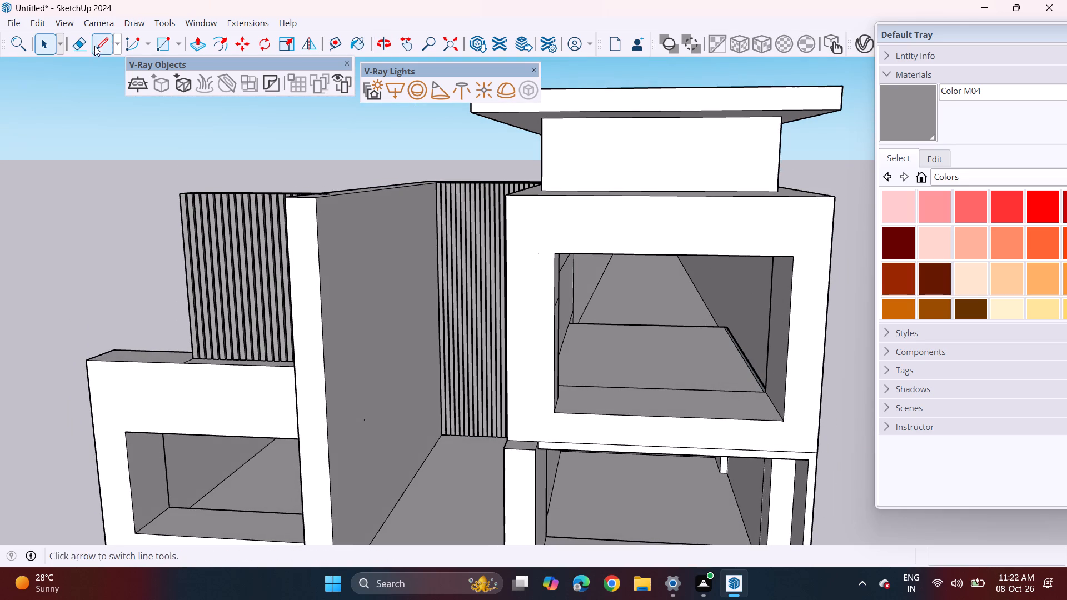
click(161, 39)
scroll(638, 224, up, 3)
click(518, 179)
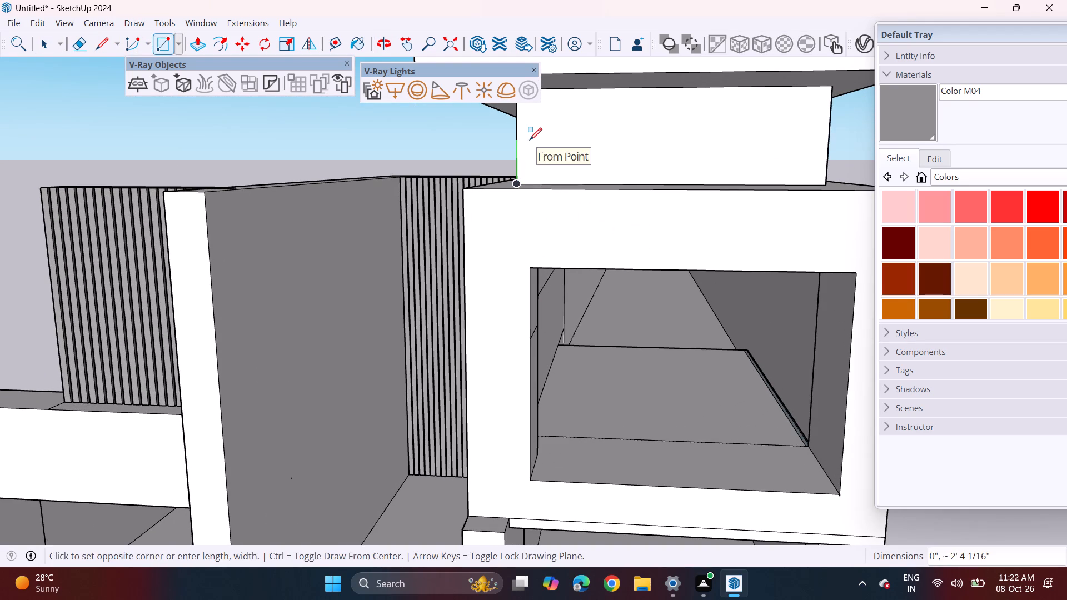
shift+middle_drag(530, 140, 574, 209)
middle_drag(584, 175, 600, 152)
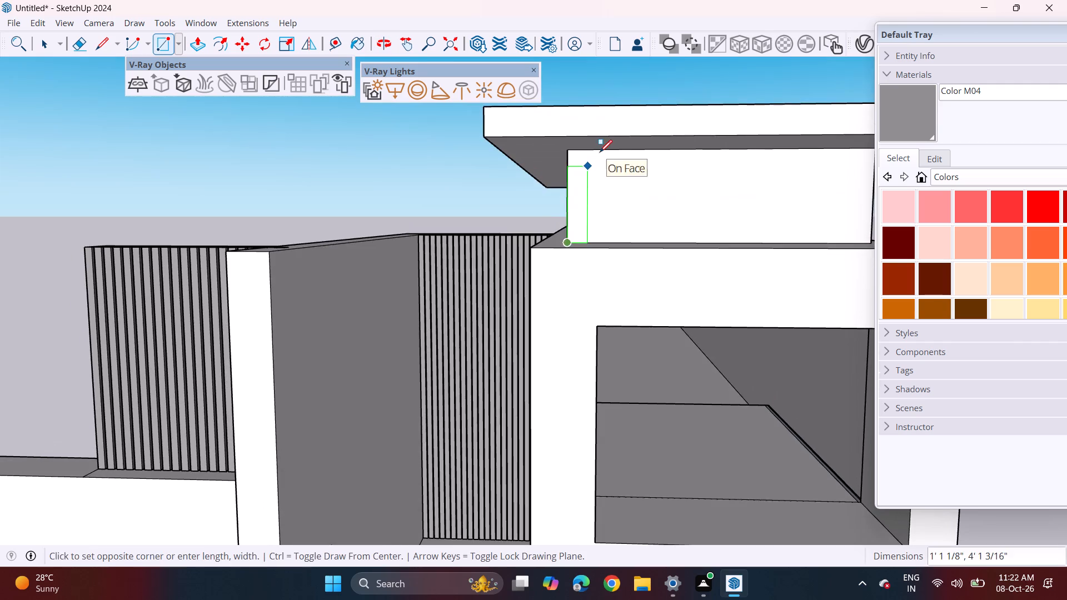
scroll(560, 160, up, 7)
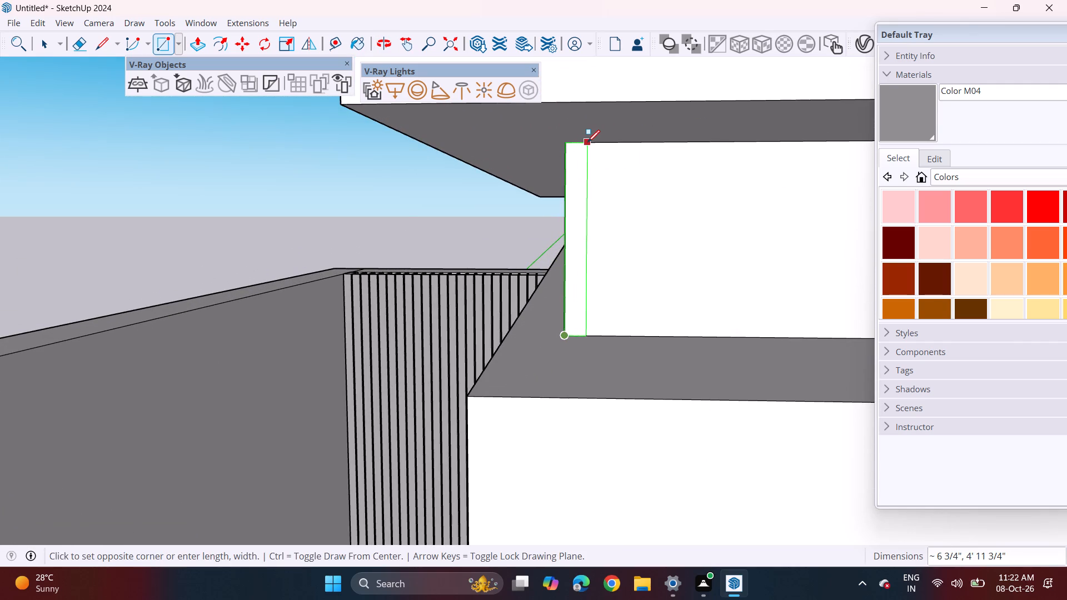
click(587, 142)
Make the new narrow rectangle under the roof slab into a group.
key(space)
double_click(572, 217)
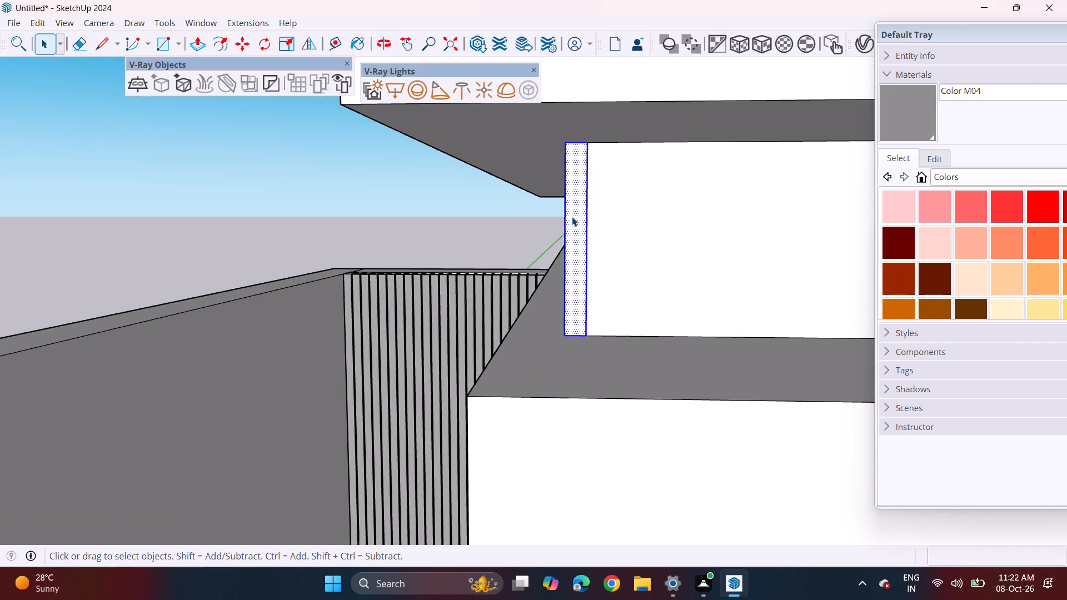
right_click(574, 217)
double_click(638, 348)
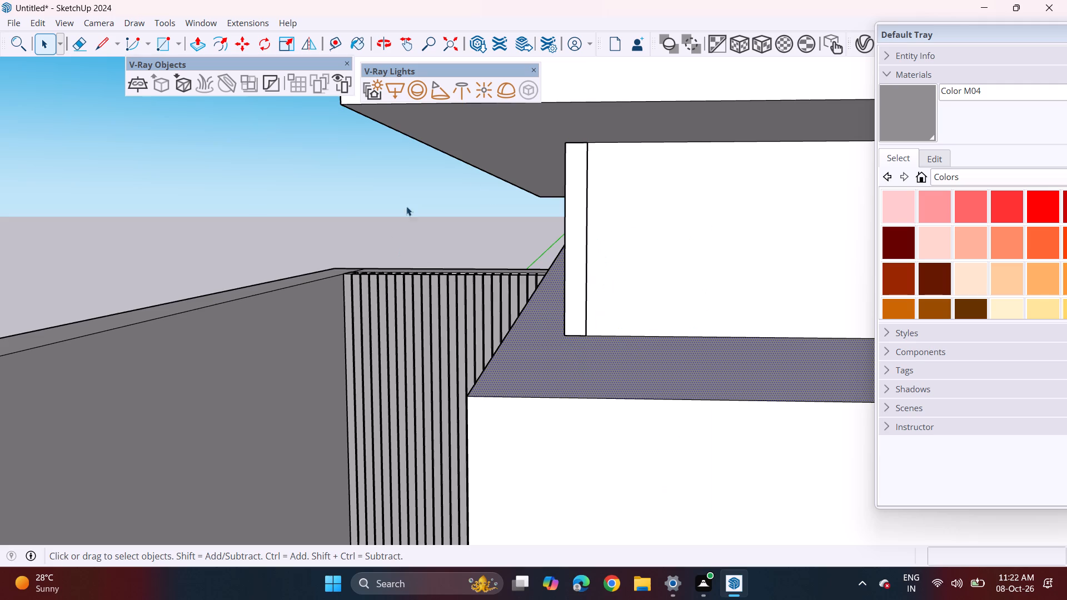
Open the new group and push/pull the rectangle's face outward about 11 1/4" from the wall.
double_click(580, 232)
click(201, 47)
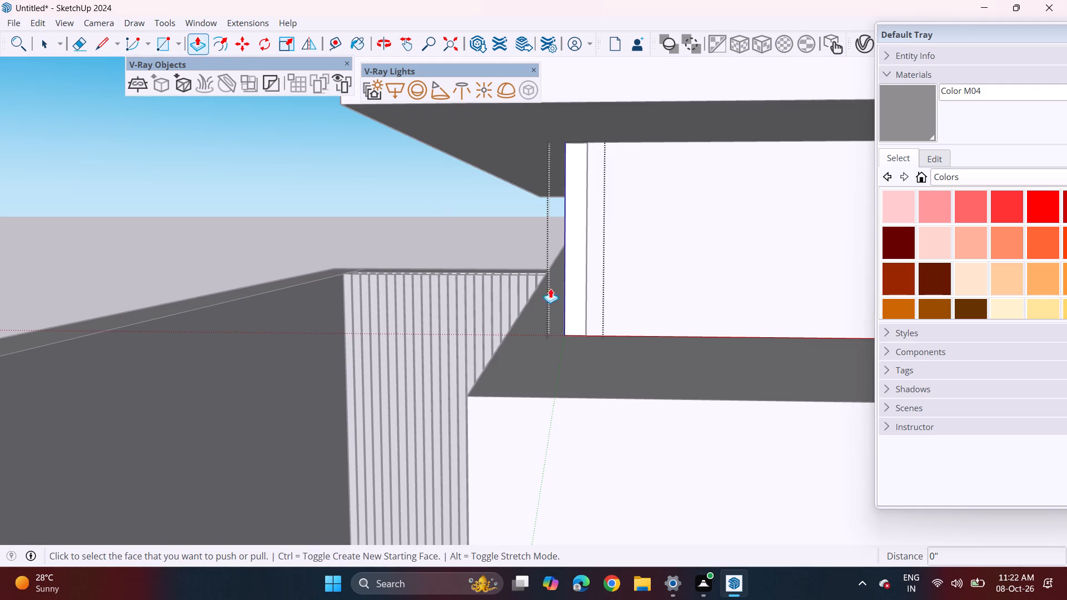
click(576, 309)
click(575, 314)
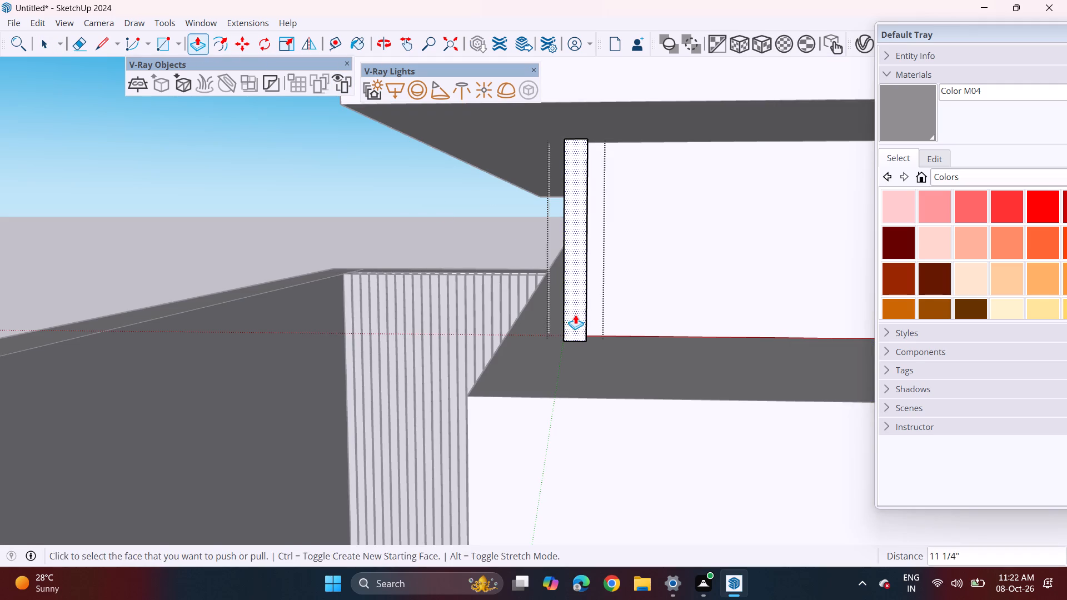
Paint the front face of the new slat under the roof slab with the grey Color M04.
middle_drag(582, 312, 555, 329)
middle_click(556, 329)
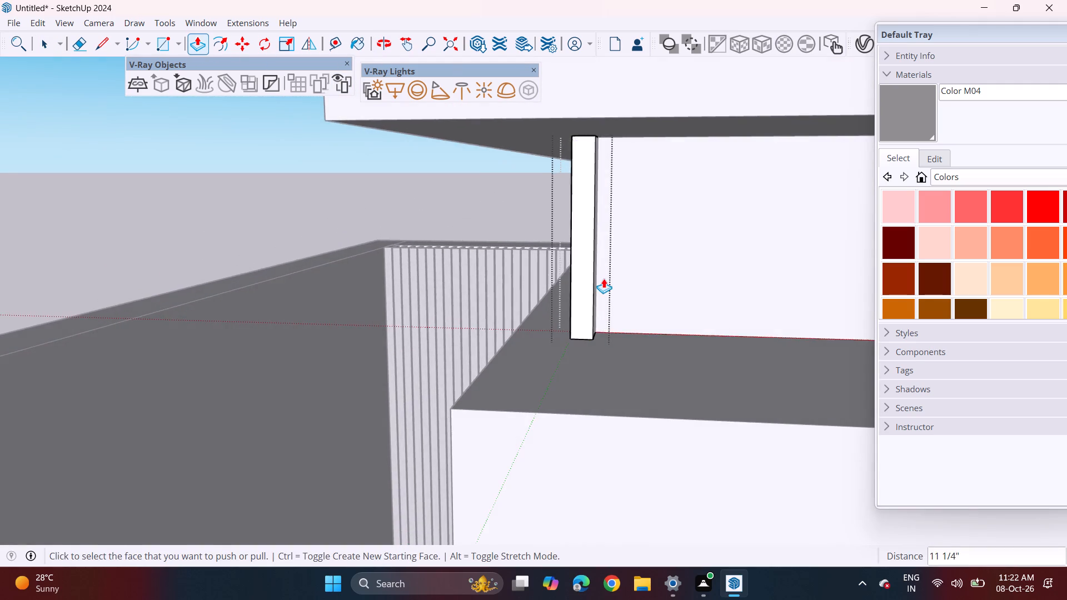
scroll(604, 278, down, 2)
scroll(1053, 234, down, 13)
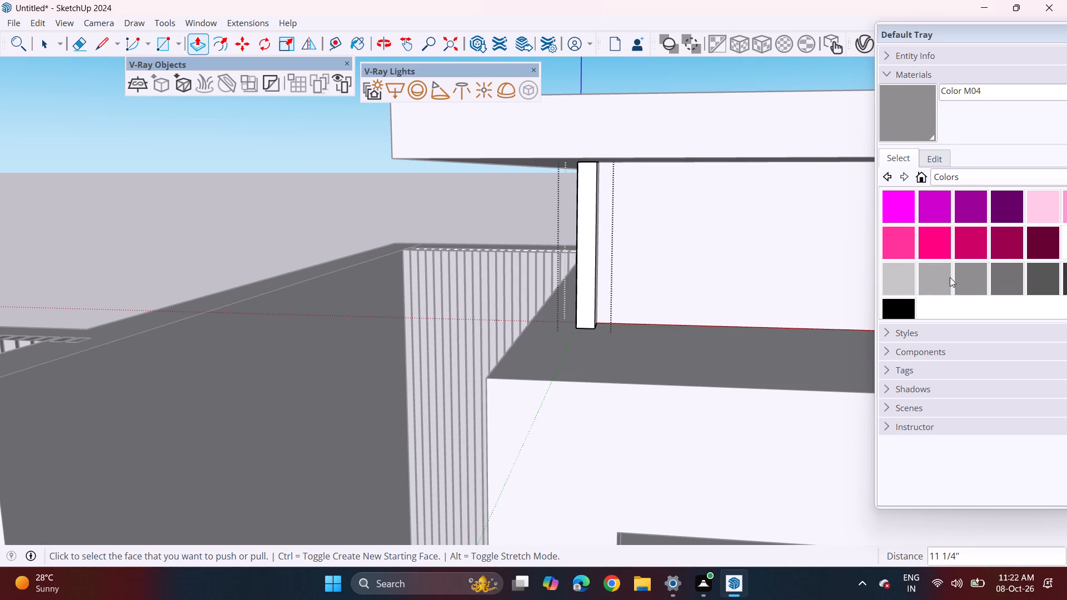
click(979, 278)
click(591, 266)
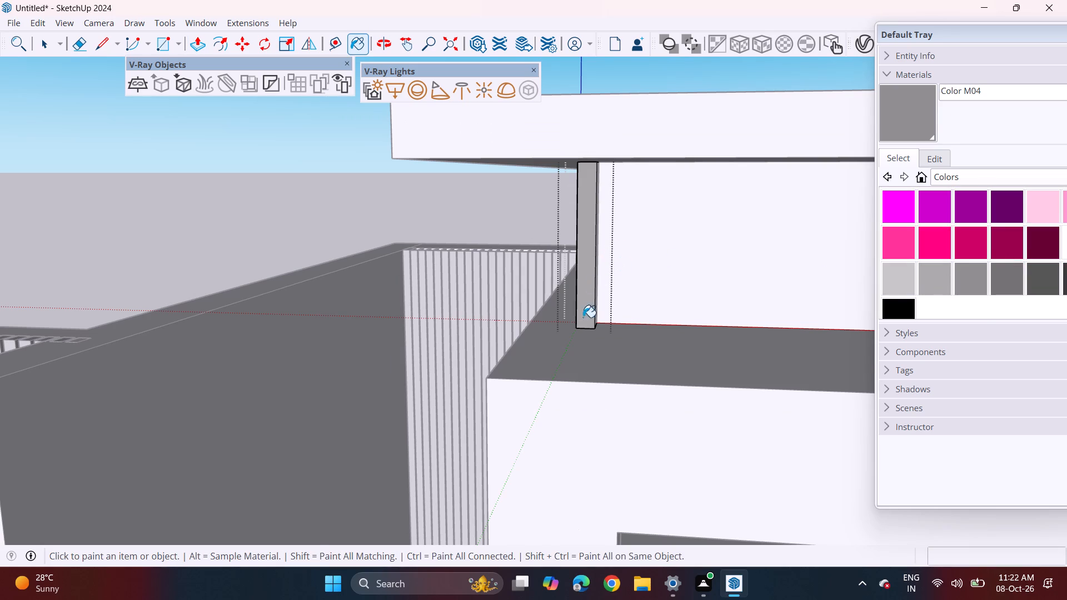
Copy the slat's grey front face with its side edges 8" along the wall under the roof slab, and array the copy 20 times.
key(space)
key(m)
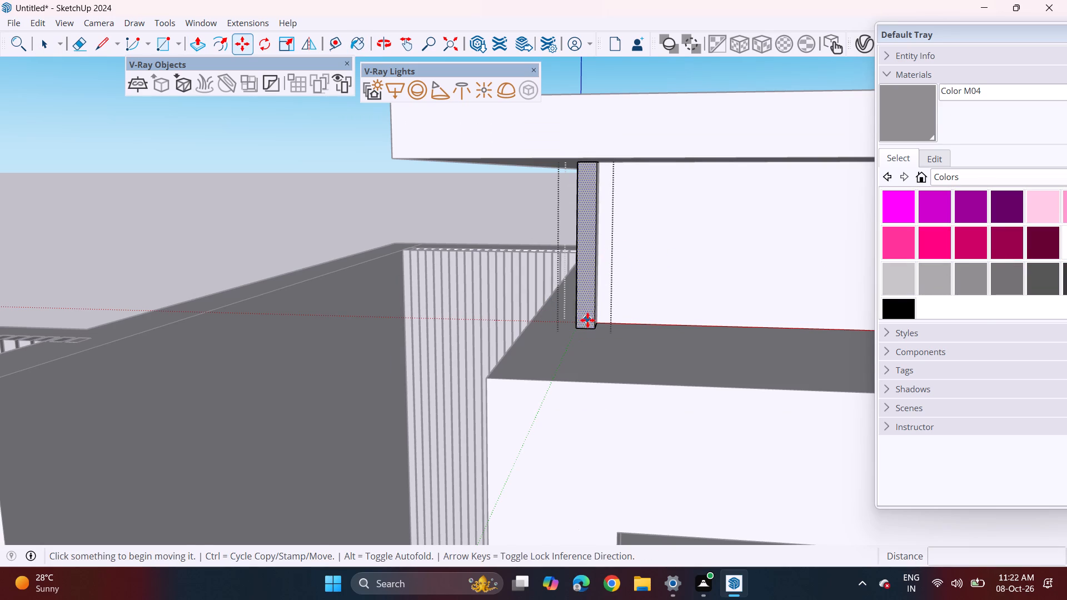
key(space)
double_click(591, 292)
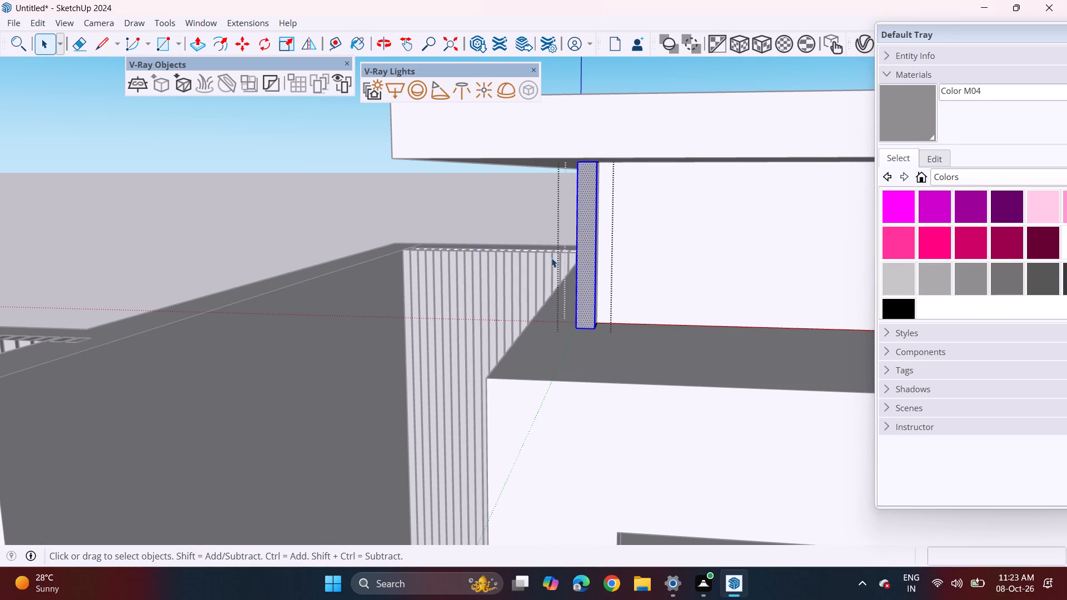
middle_drag(591, 336, 510, 303)
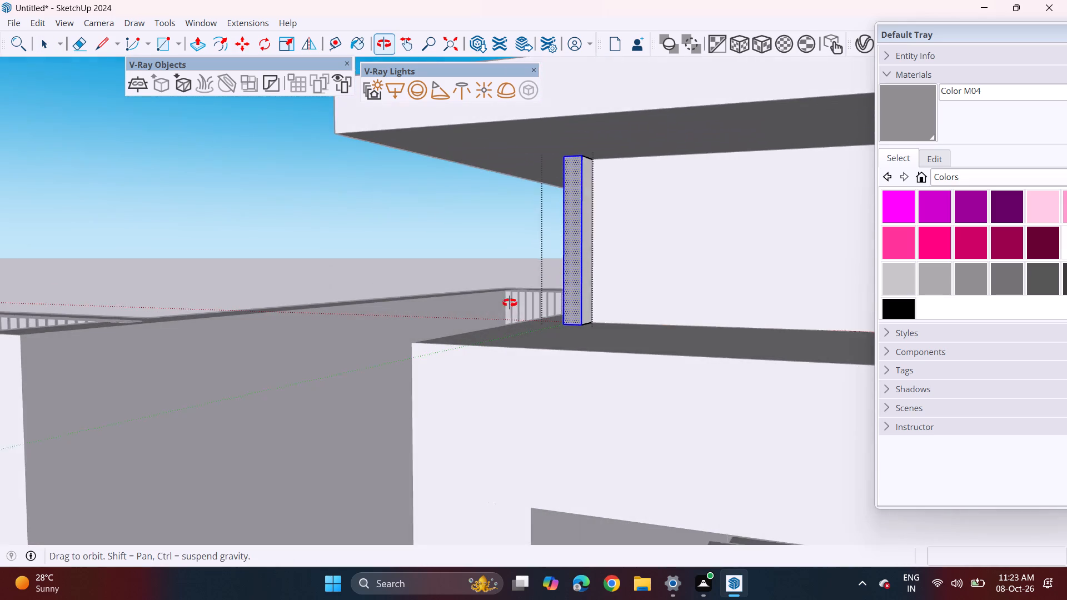
middle_drag(510, 303, 510, 304)
ctrl+click(585, 289)
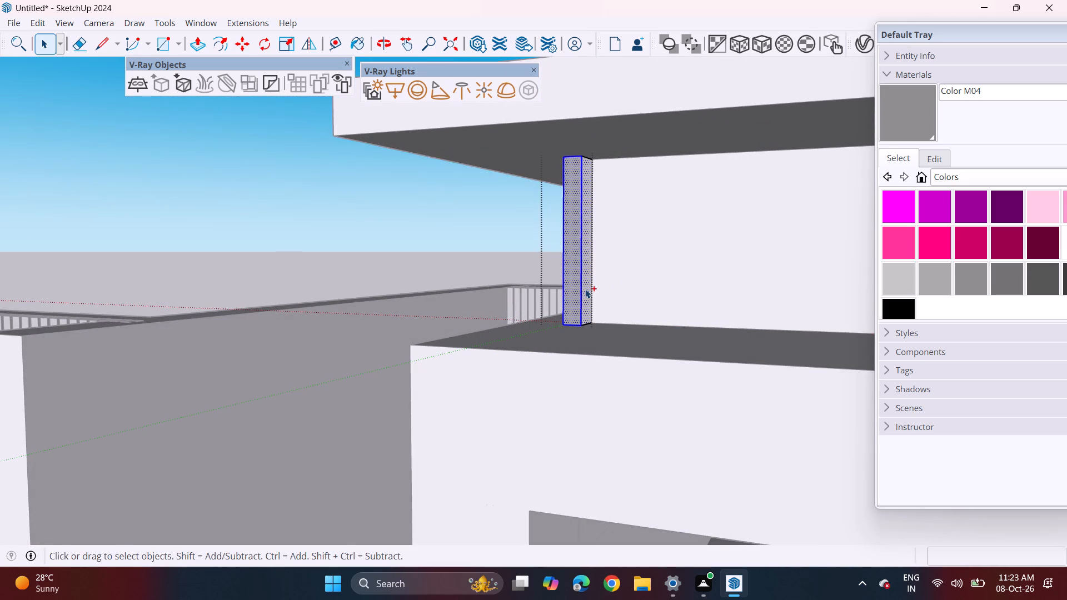
ctrl+click(586, 158)
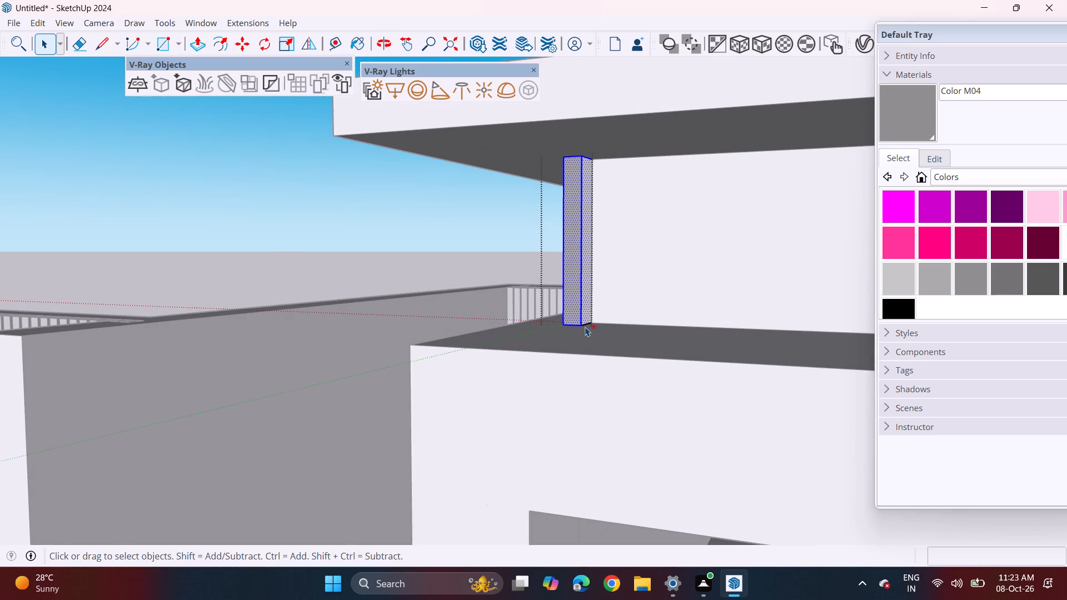
ctrl+click(585, 326)
ctrl+middle_drag(545, 317, 722, 313)
ctrl+scroll(684, 317, up, 4)
ctrl+middle_drag(703, 318, 751, 348)
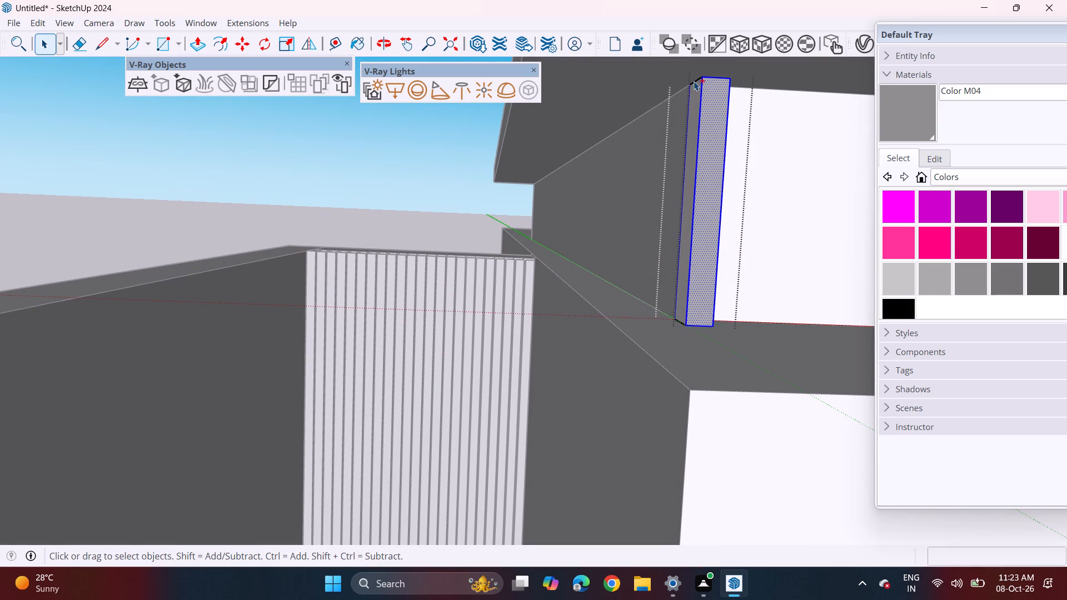
ctrl+click(694, 81)
ctrl+click(684, 323)
middle_drag(716, 309, 621, 322)
key(m)
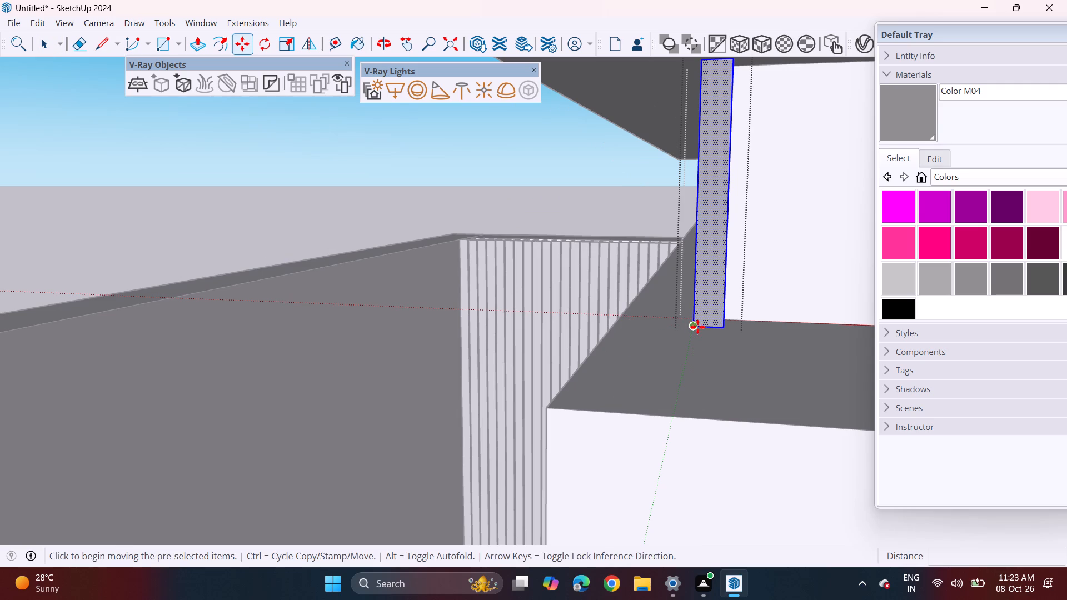
click(694, 324)
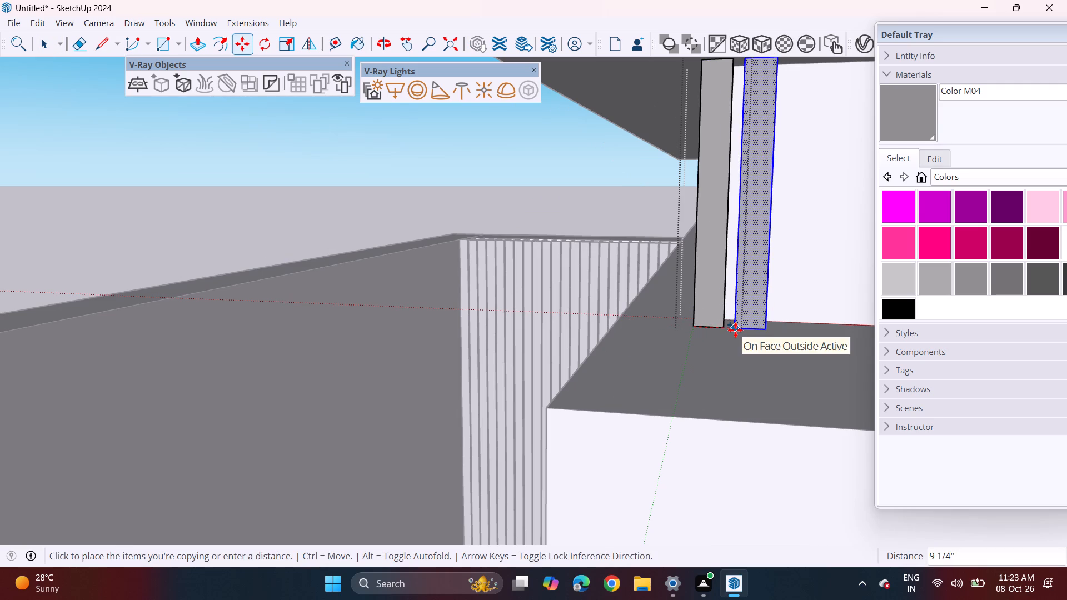
scroll(732, 328, up, 4)
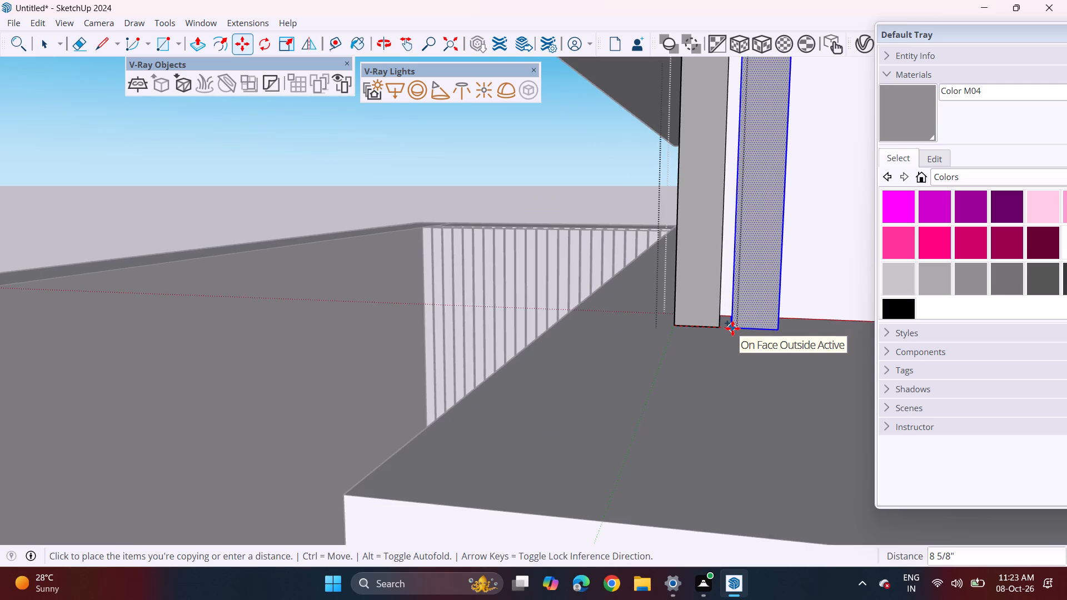
scroll(732, 328, up, 5)
click(725, 323)
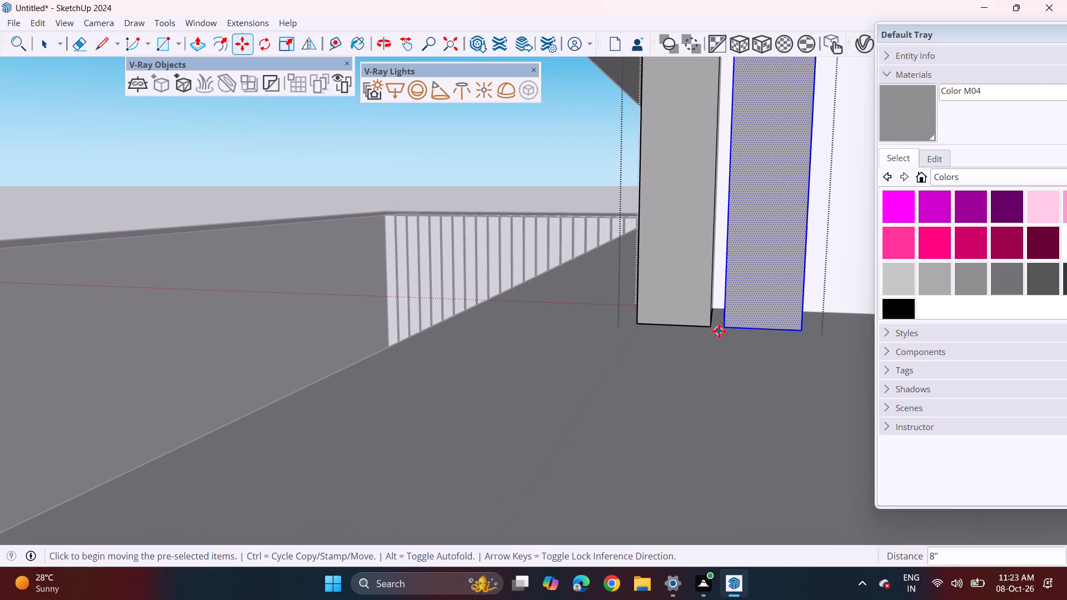
key(shift+asterisk)
text(20)
key(Return)
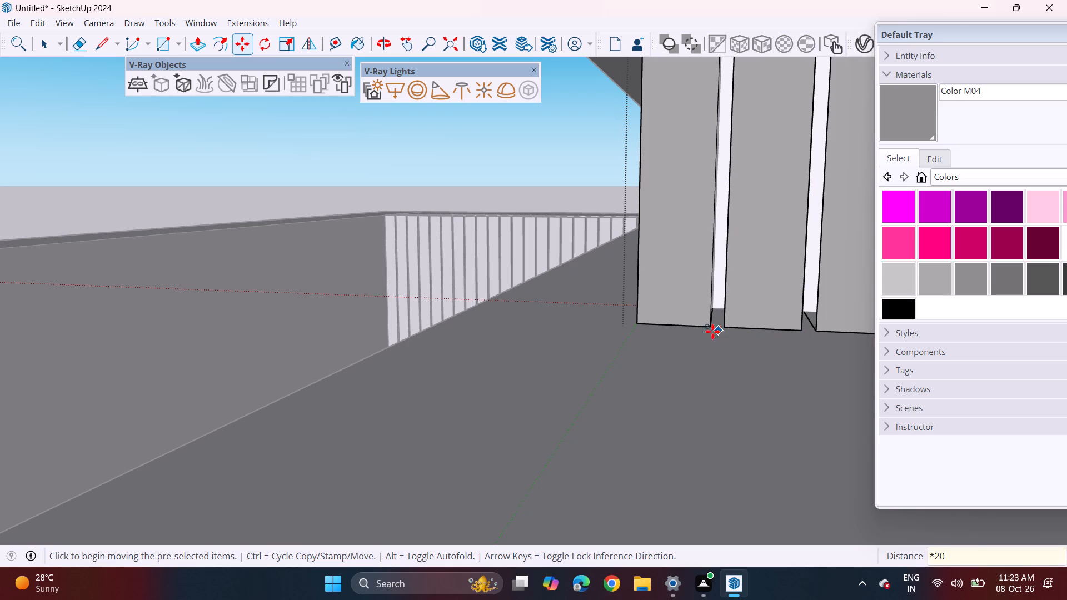
Copy the last slat of the row about 7 9/16" further along the wall, array it 5 times, and leave the group.
scroll(669, 426, down, 20)
scroll(669, 426, down, 5)
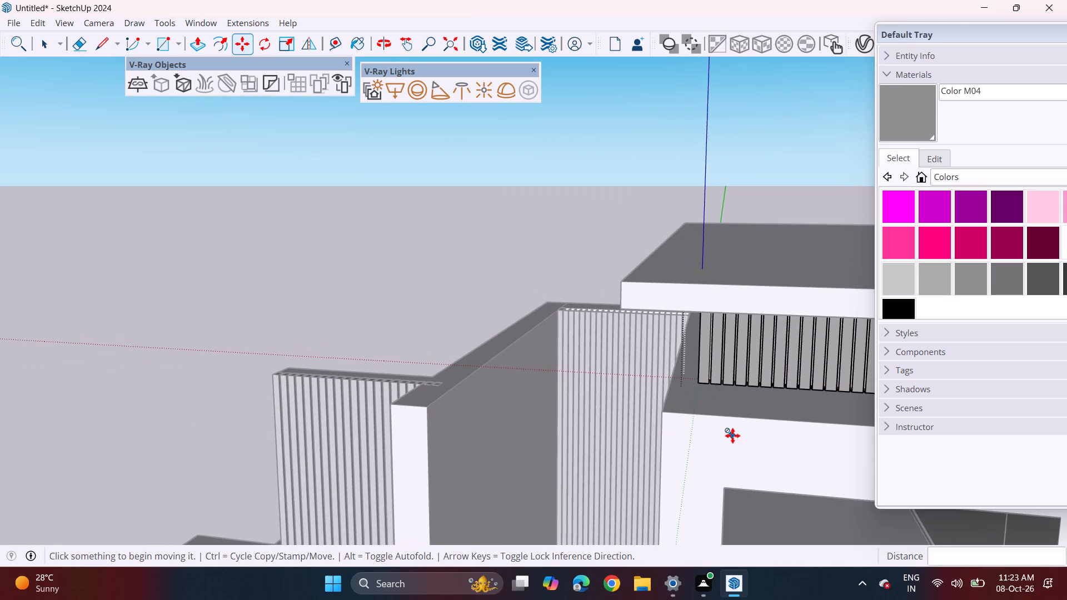
shift+middle_drag(731, 423, 580, 362)
middle_drag(535, 362, 574, 302)
middle_drag(634, 291, 836, 309)
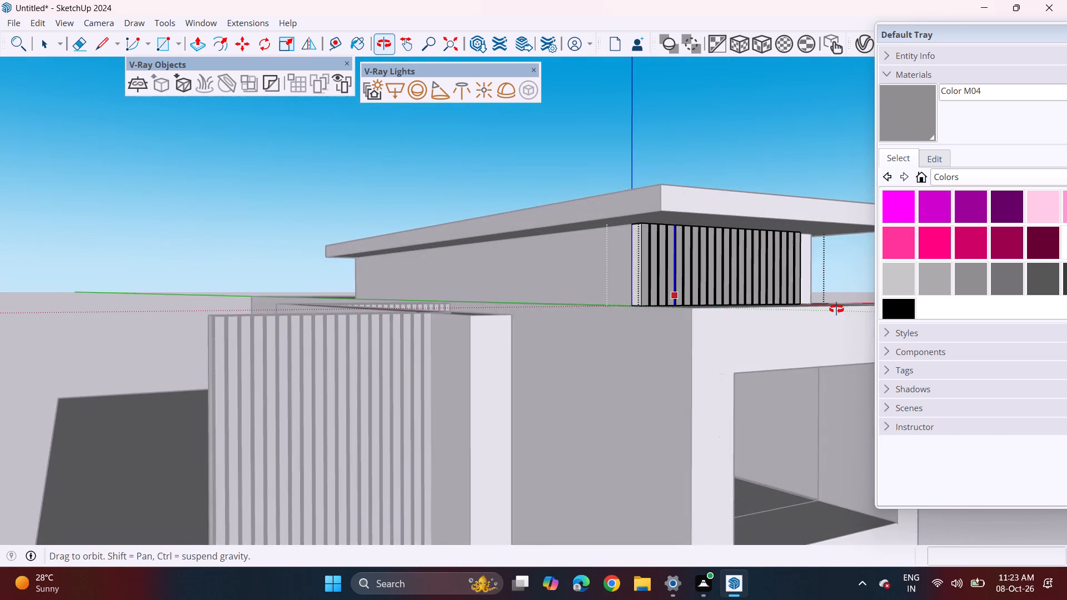
middle_drag(836, 309, 411, 339)
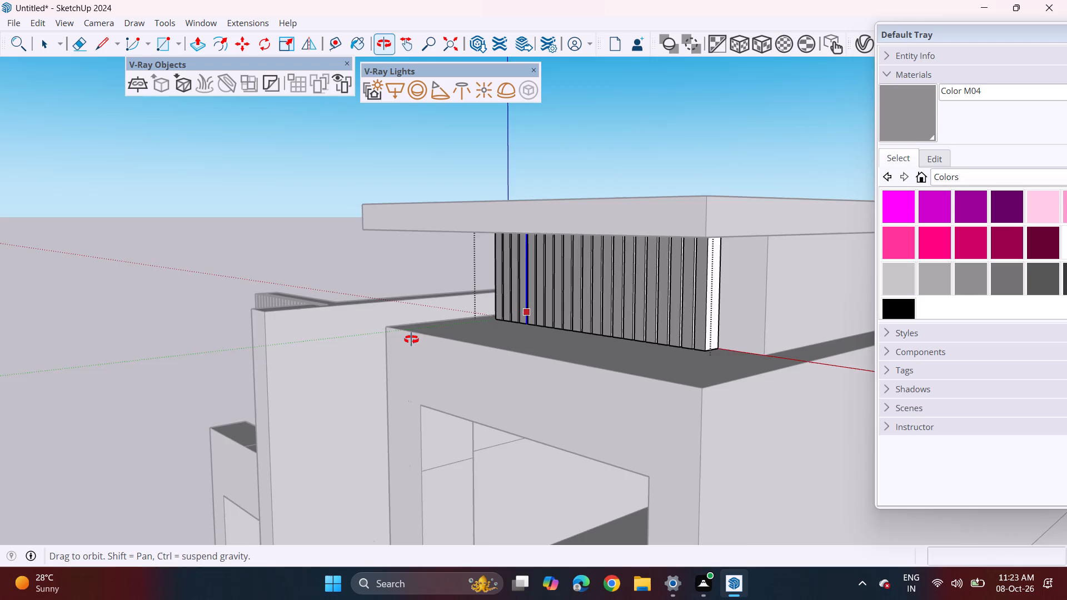
middle_drag(411, 339, 564, 346)
shift+middle_drag(730, 333, 575, 323)
middle_drag(554, 326, 674, 313)
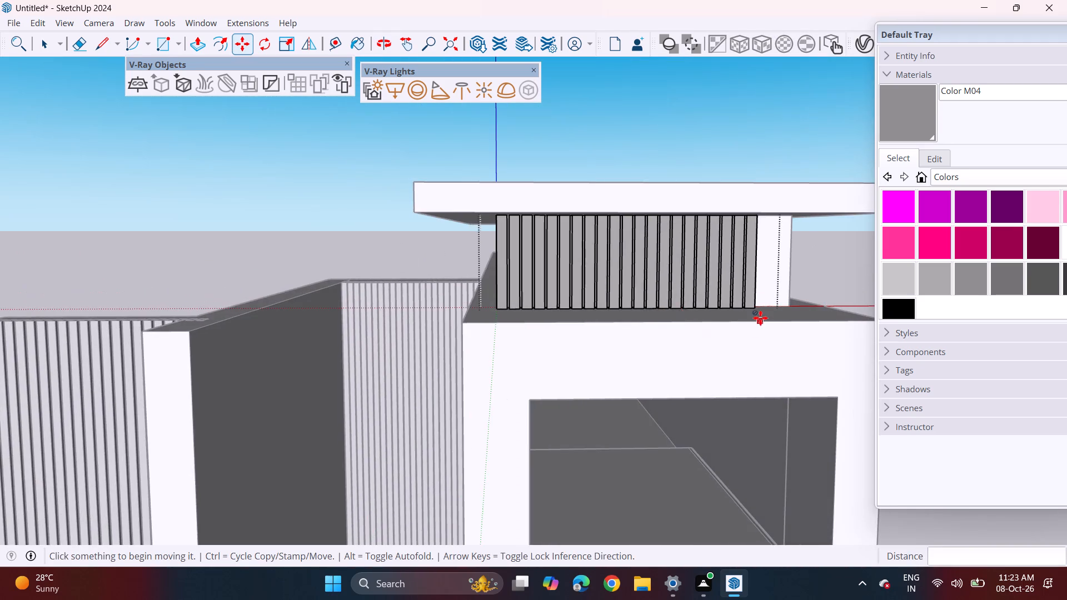
scroll(760, 318, up, 8)
key(space)
double_click(750, 288)
scroll(750, 288, up, 12)
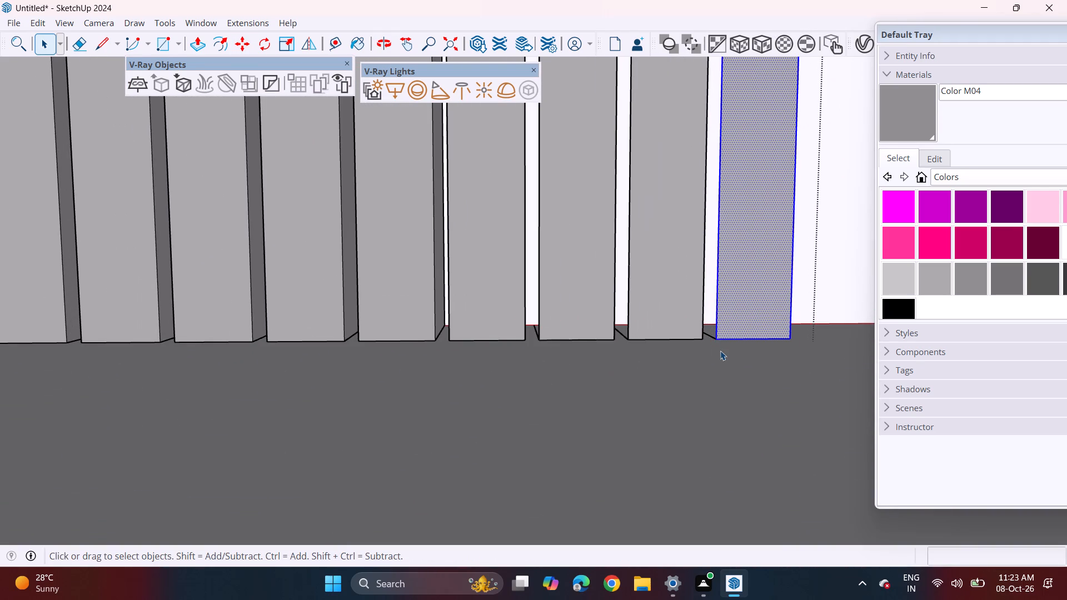
key(m)
click(717, 337)
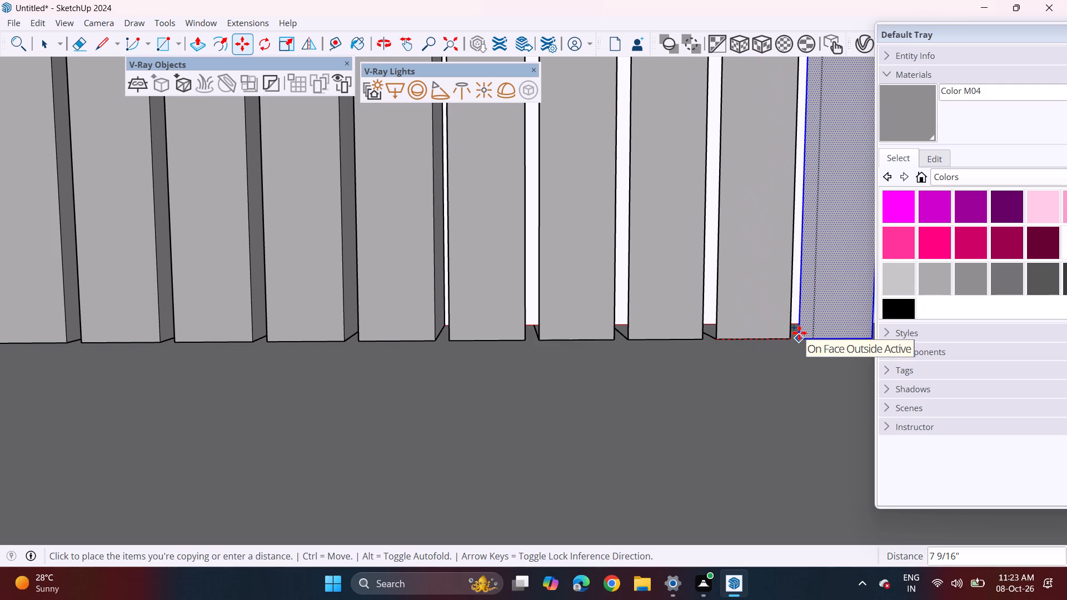
click(799, 333)
text(*5)
key(Return)
scroll(744, 373, down, 18)
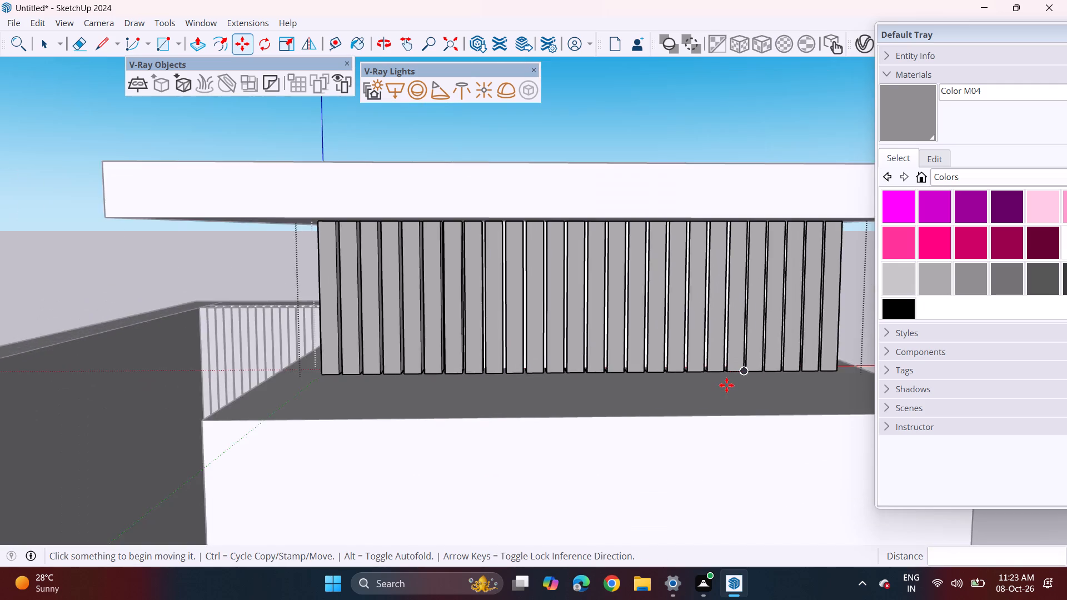
scroll(726, 385, down, 3)
scroll(789, 383, down, 4)
shift+middle_drag(802, 377, 685, 277)
scroll(665, 288, down, 2)
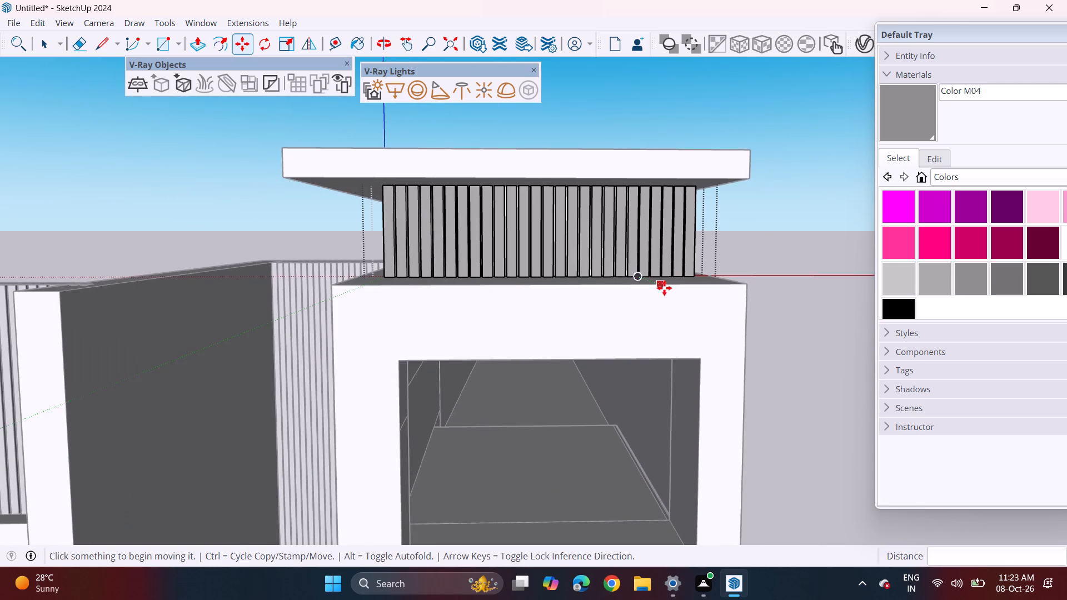
scroll(664, 288, down, 2)
key(space)
click(766, 304)
Paint the roof slab's edges, underside and top with the grey Color M04.
scroll(585, 334, down, 4)
middle_drag(486, 267, 755, 254)
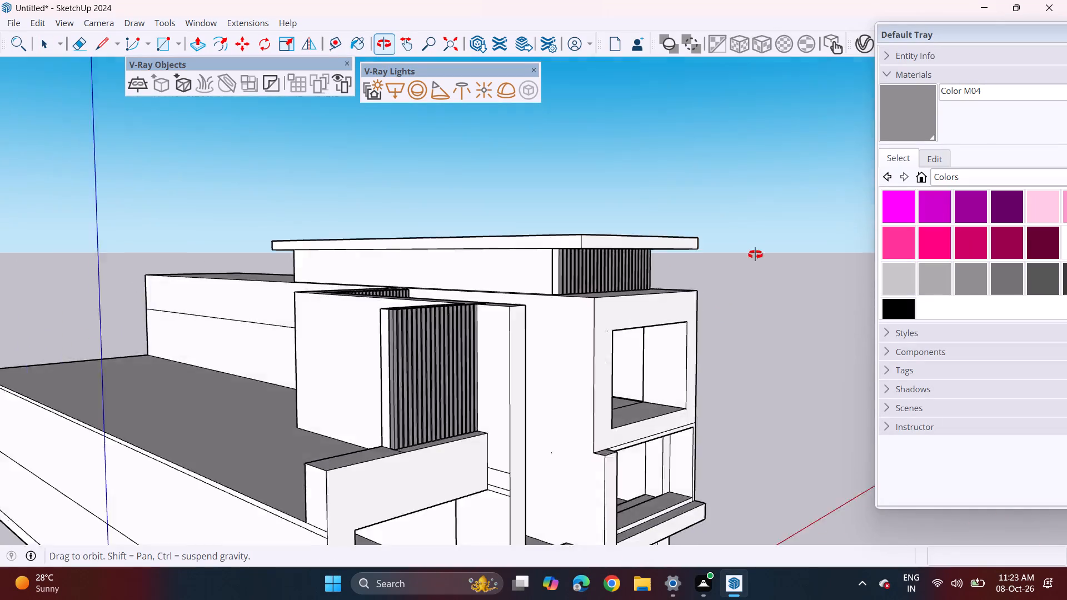
middle_drag(755, 254, 14, 259)
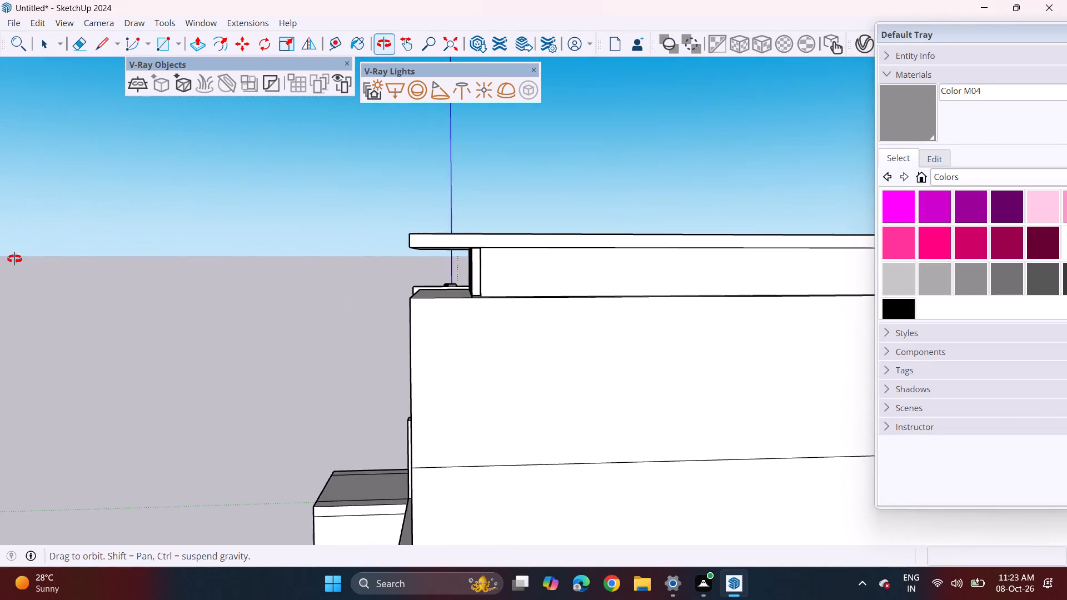
middle_drag(14, 259, 480, 205)
scroll(488, 208, down, 3)
middle_drag(486, 256, 503, 288)
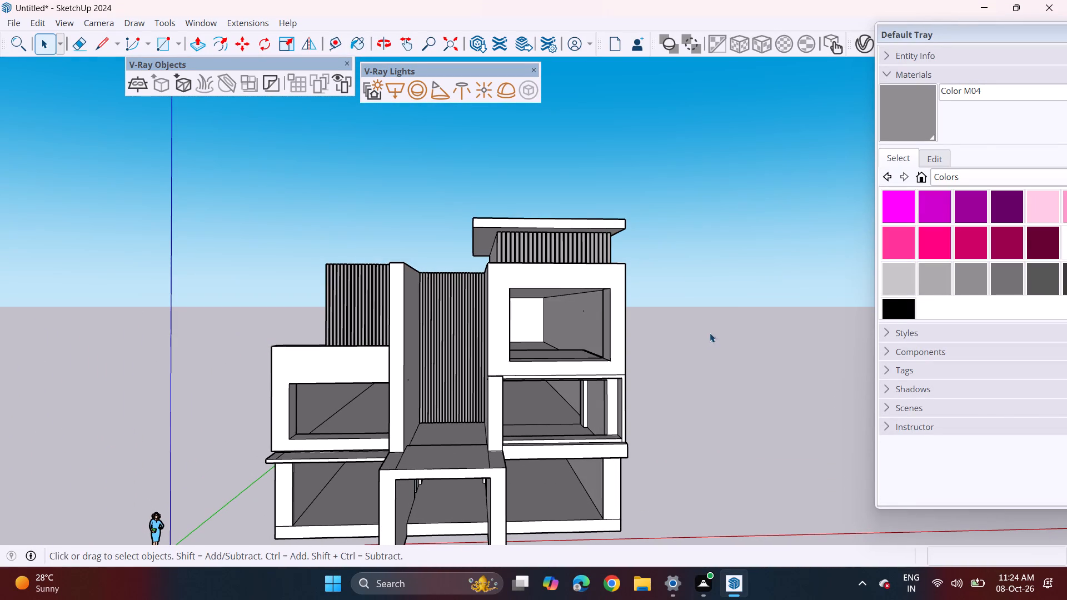
click(969, 279)
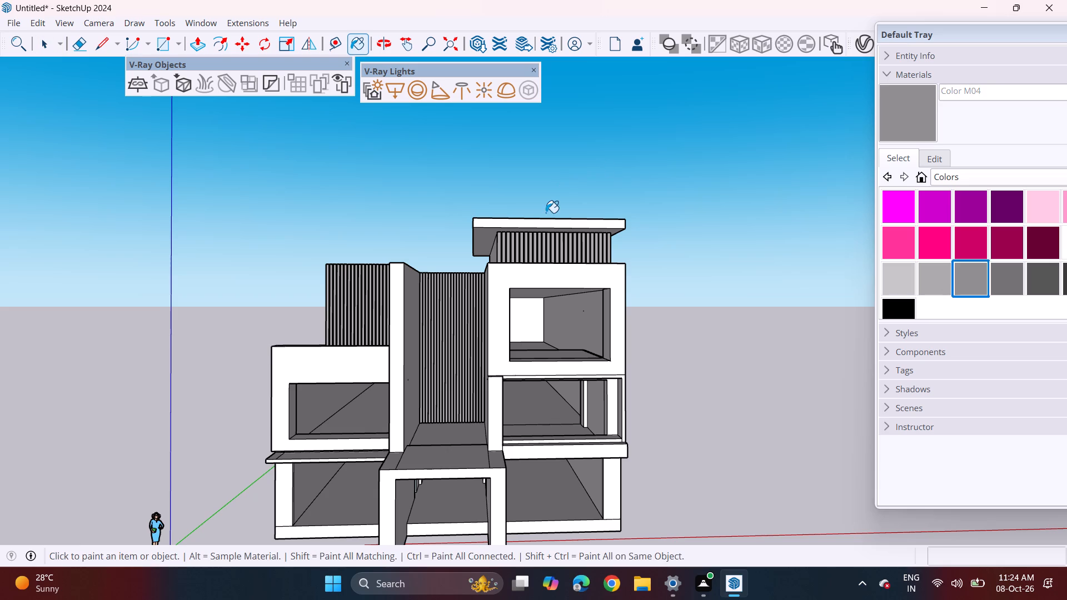
click(550, 223)
middle_drag(522, 231, 635, 242)
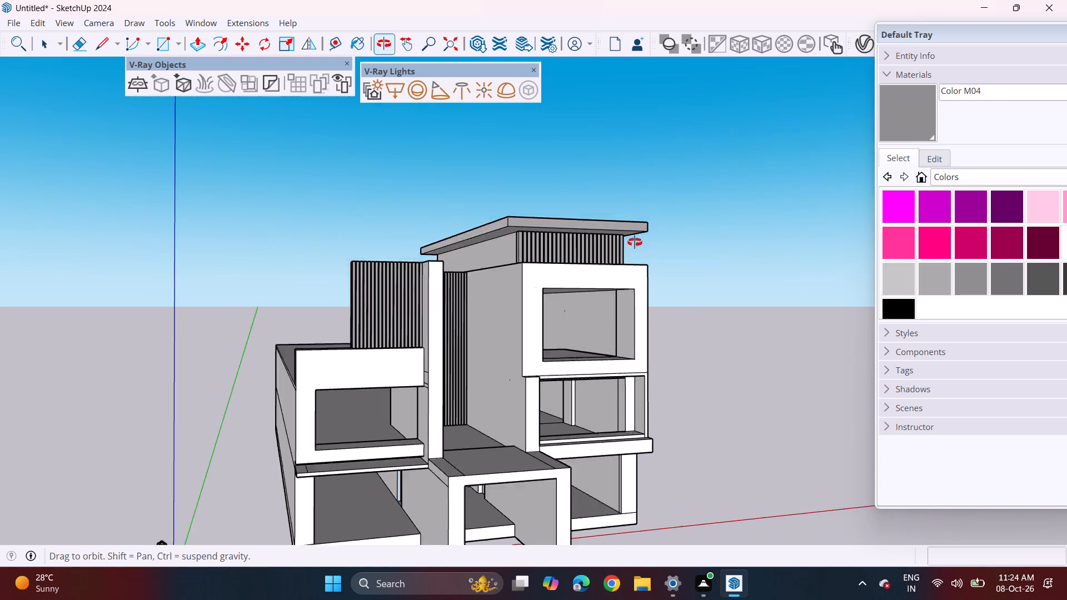
middle_drag(635, 242, 201, 216)
click(502, 218)
middle_drag(439, 235, 520, 177)
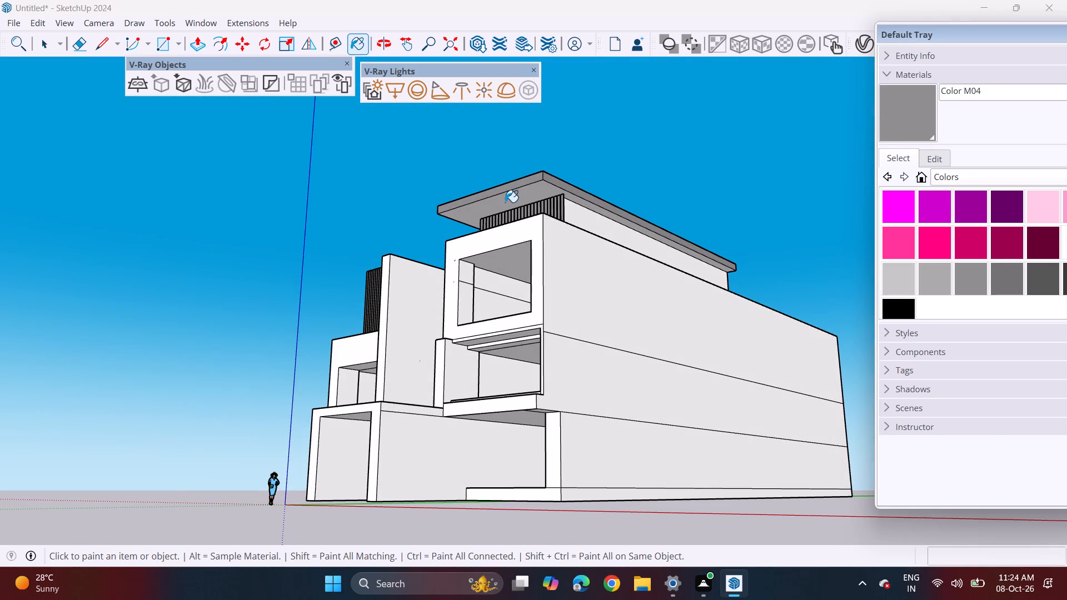
click(506, 201)
middle_drag(490, 207, 810, 277)
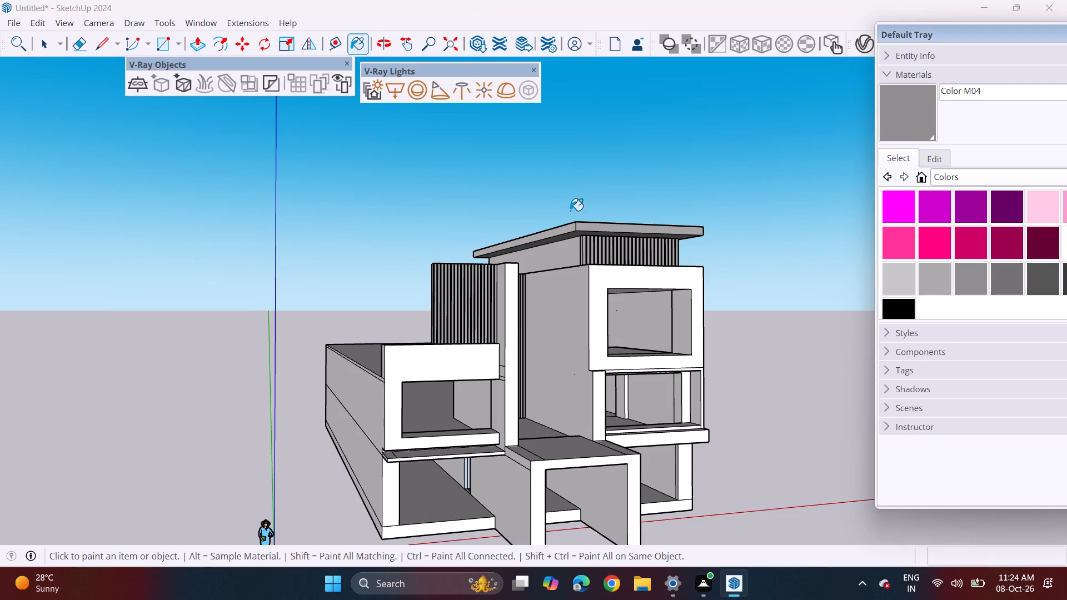
click(566, 229)
middle_drag(599, 238, 550, 279)
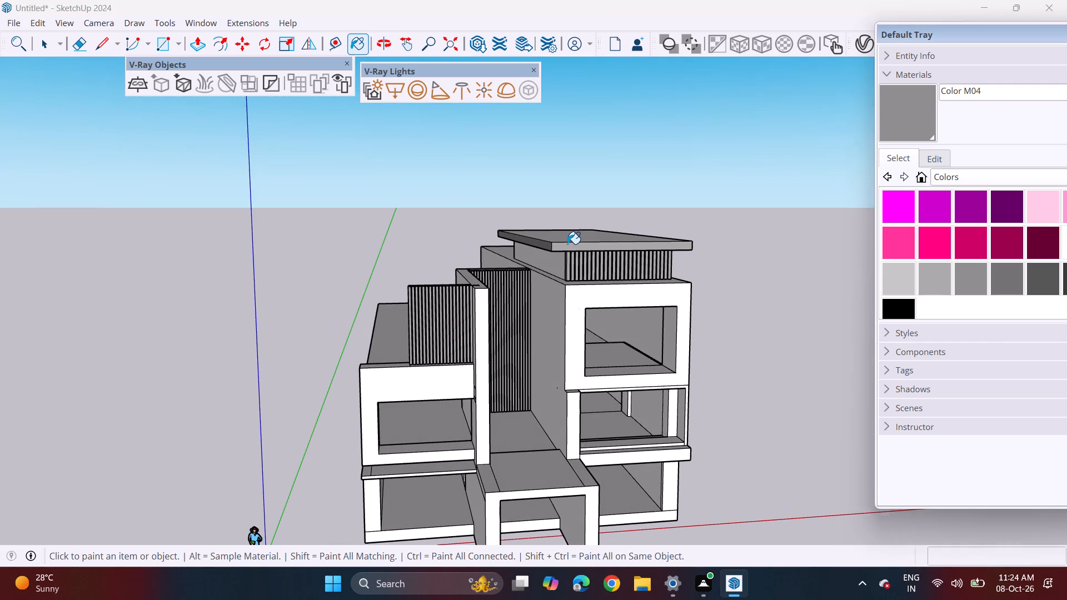
click(567, 244)
click(581, 227)
click(581, 234)
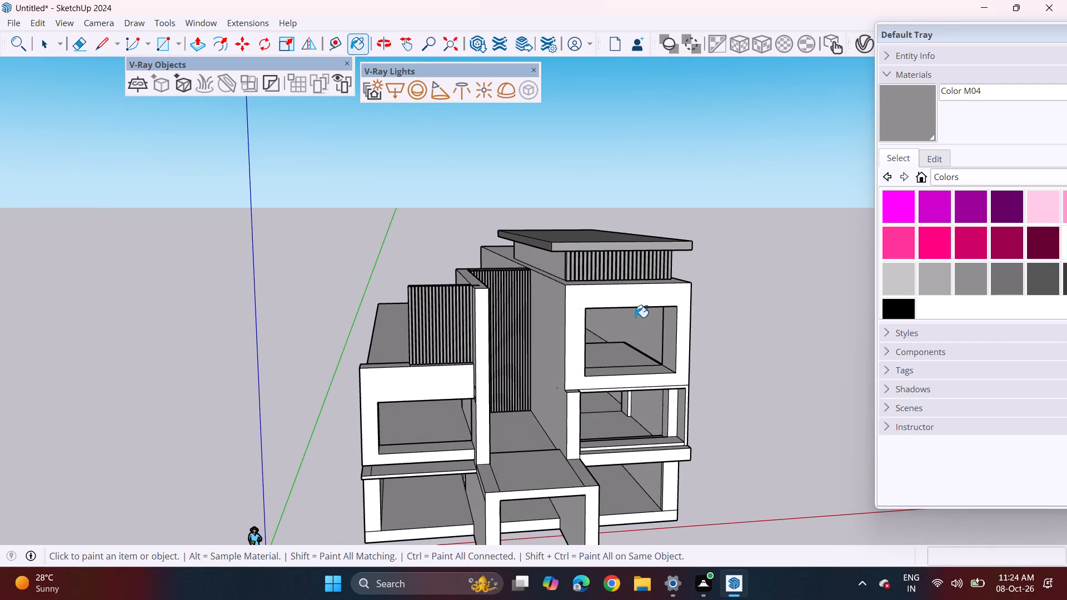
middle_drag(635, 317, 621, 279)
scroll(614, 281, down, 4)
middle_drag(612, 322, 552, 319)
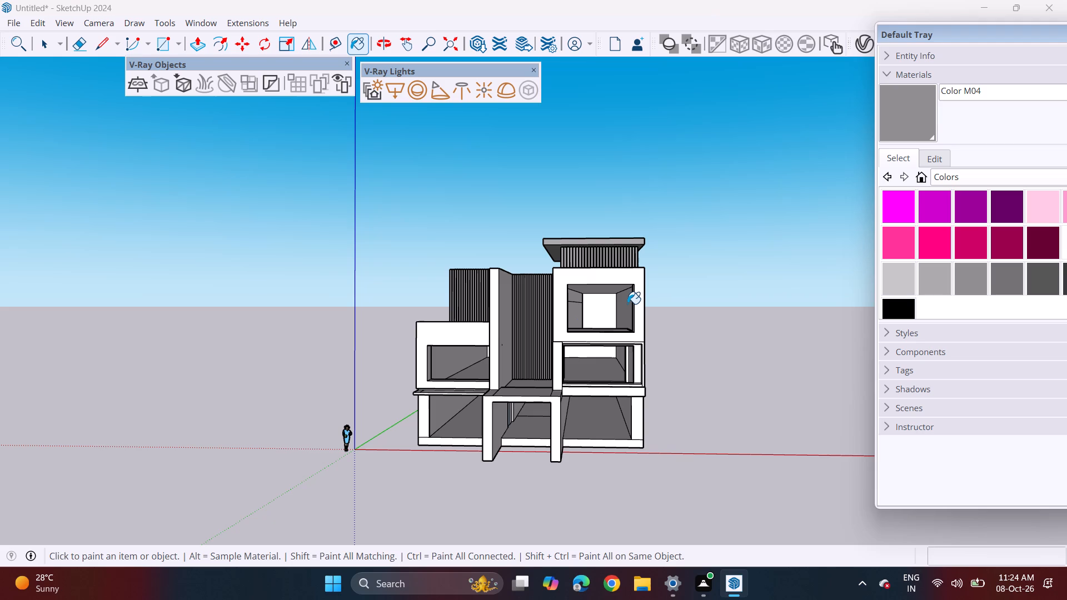
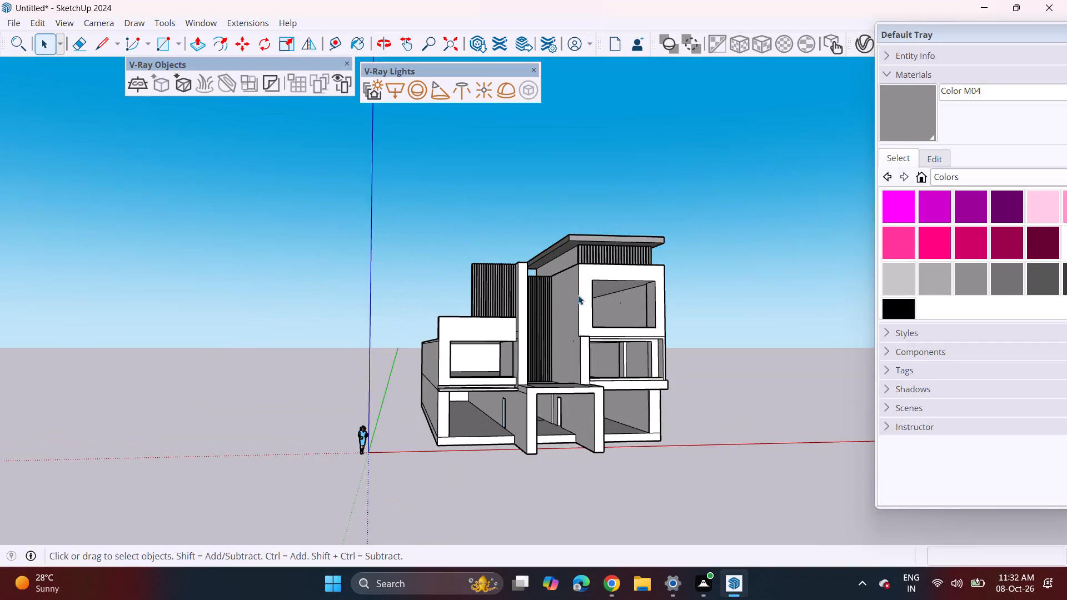
Import the Sliding+Door model from the Downloads folder and place it at the lower corner of the upper-floor window opening beside the slatted wall.
middle_drag(578, 295, 504, 286)
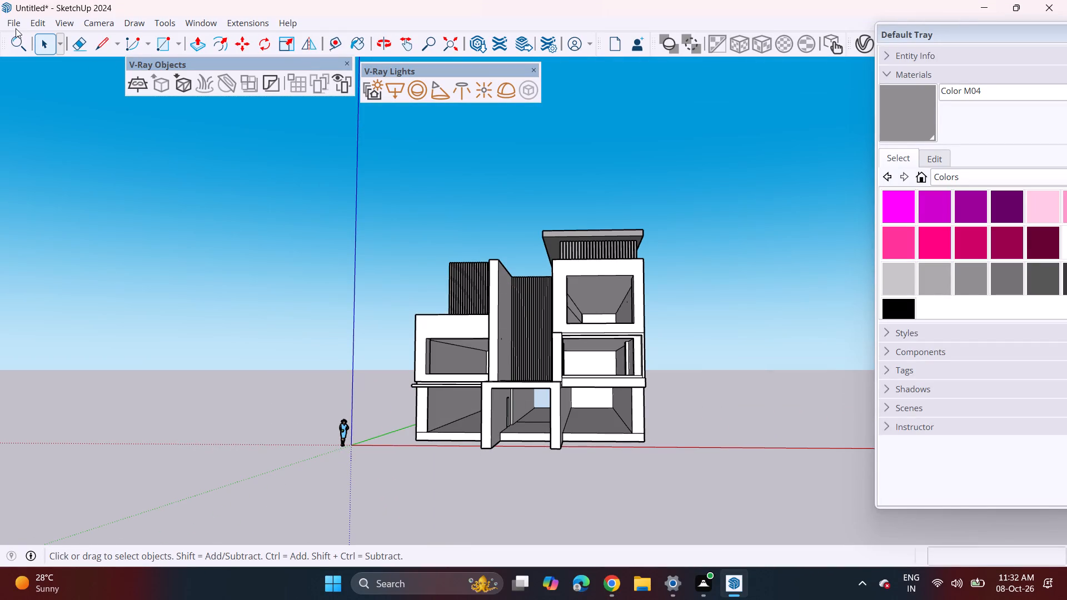
click(16, 22)
click(37, 216)
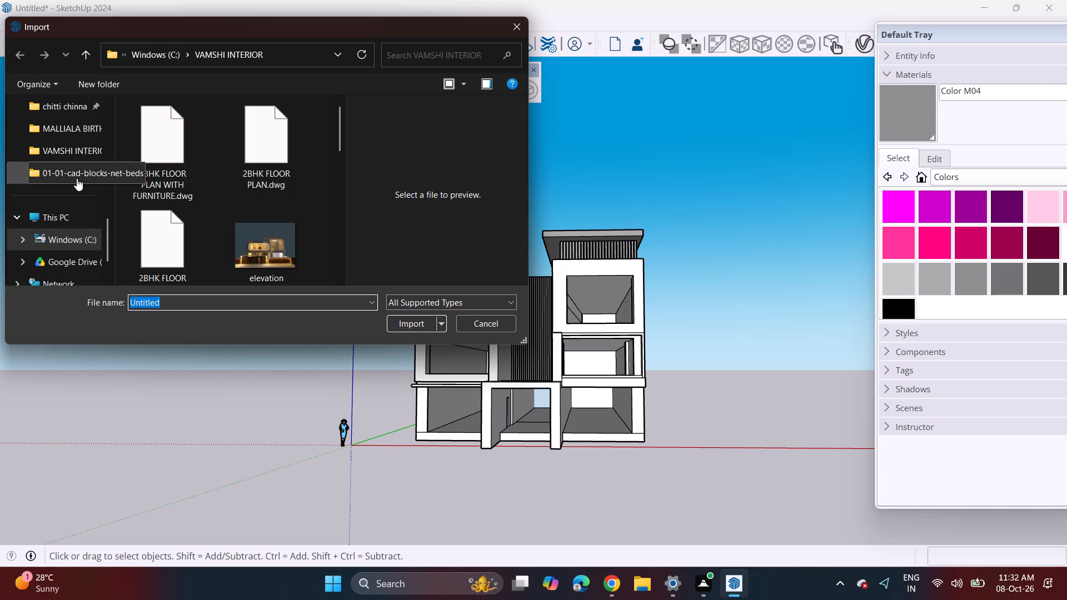
scroll(77, 178, up, 3)
click(75, 178)
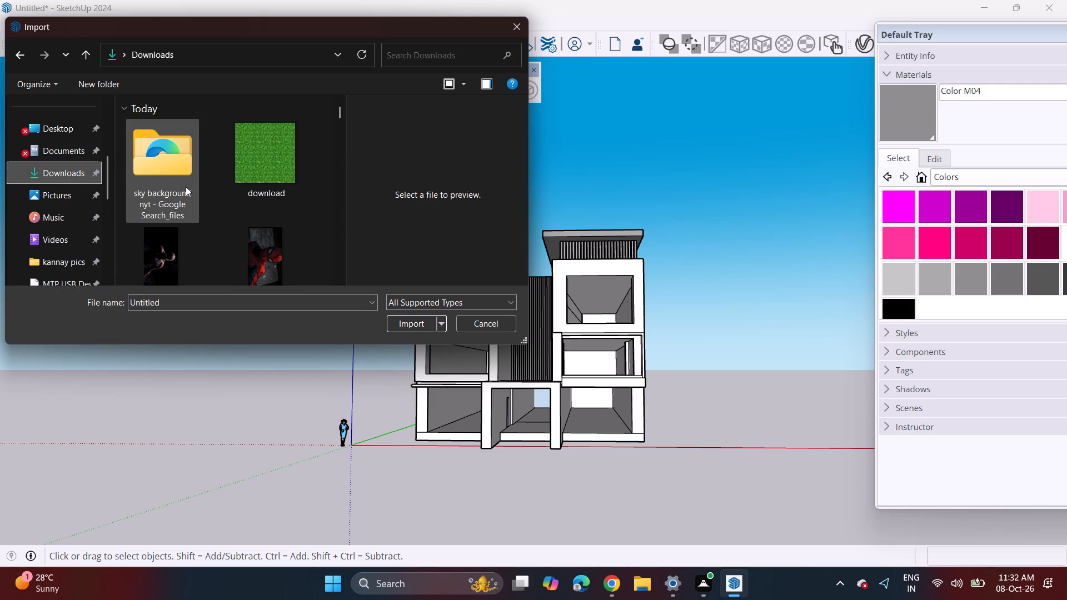
scroll(186, 187, down, 7)
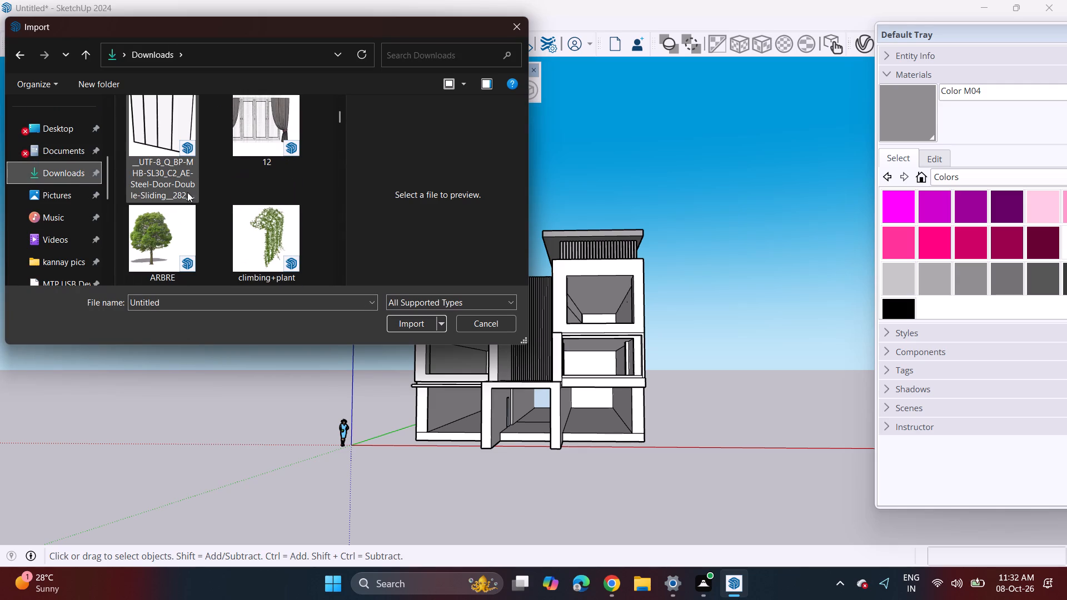
scroll(211, 164, up, 2)
scroll(211, 164, down, 3)
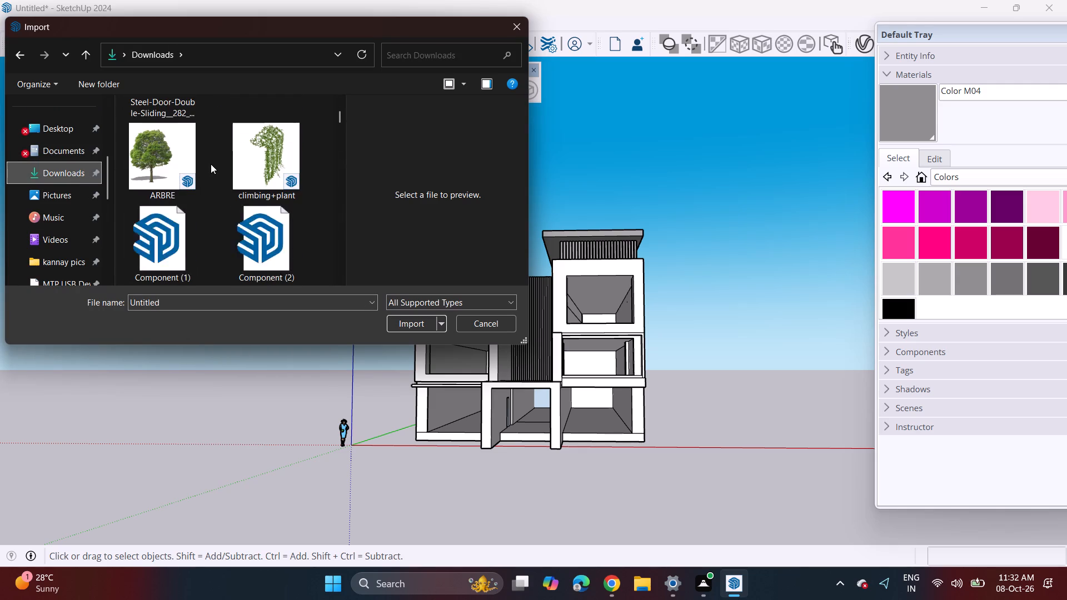
scroll(210, 164, down, 4)
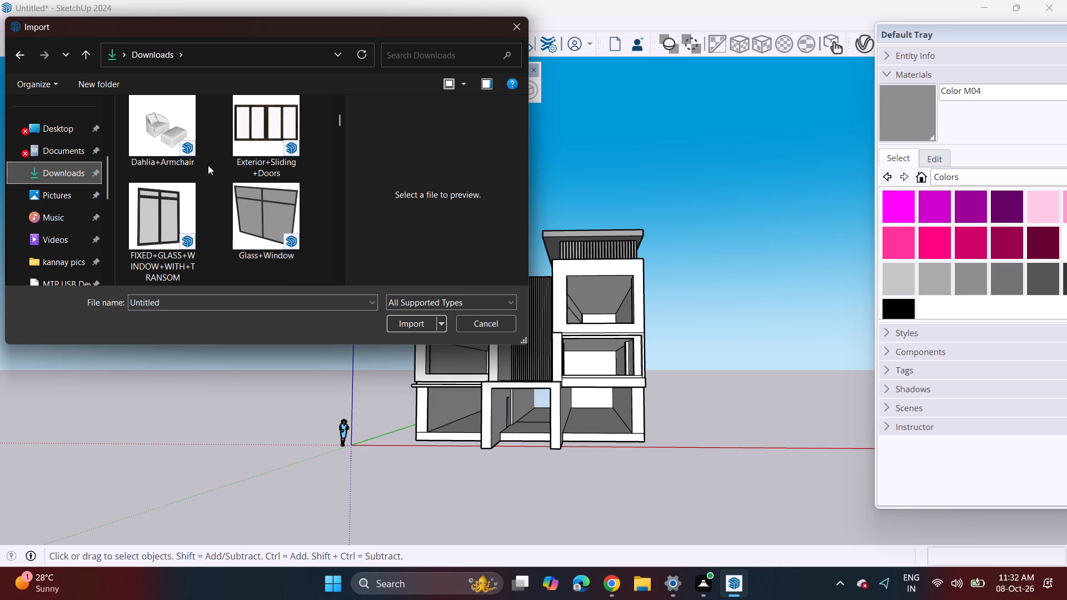
scroll(209, 164, down, 3)
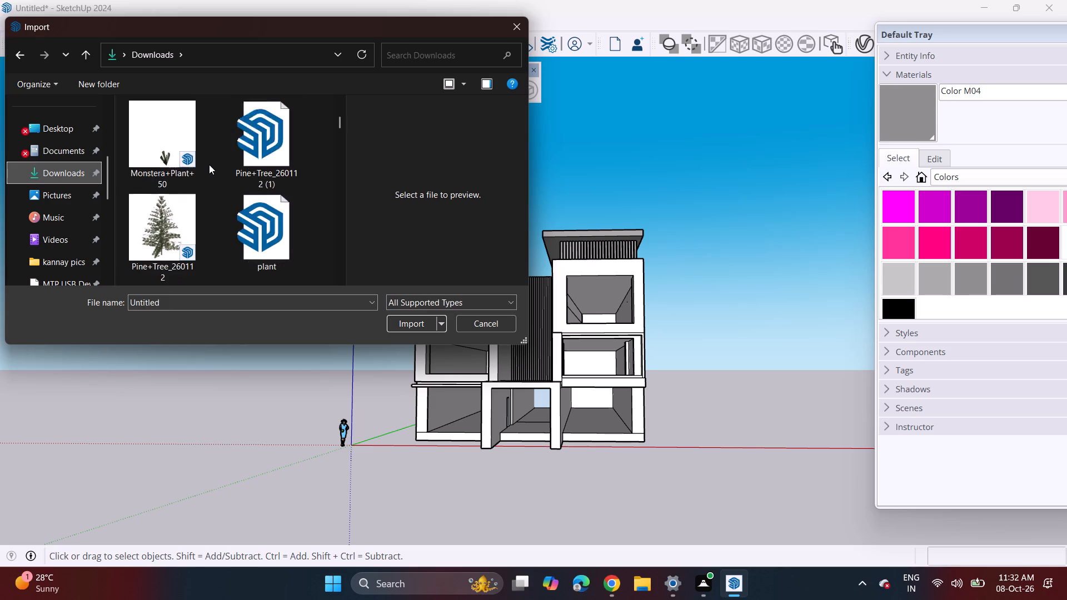
scroll(209, 164, down, 2)
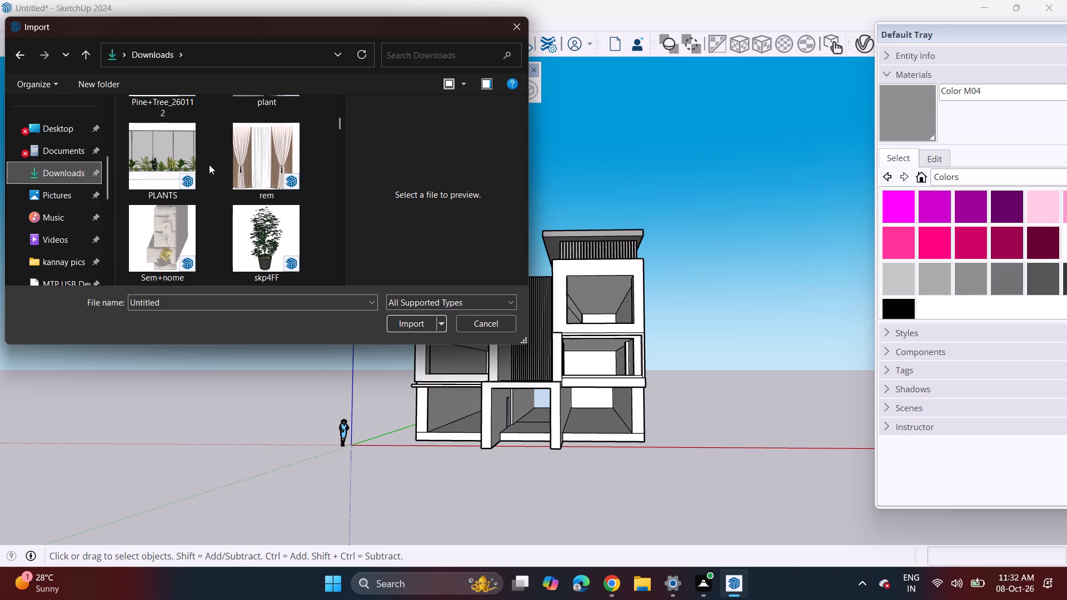
scroll(209, 164, down, 5)
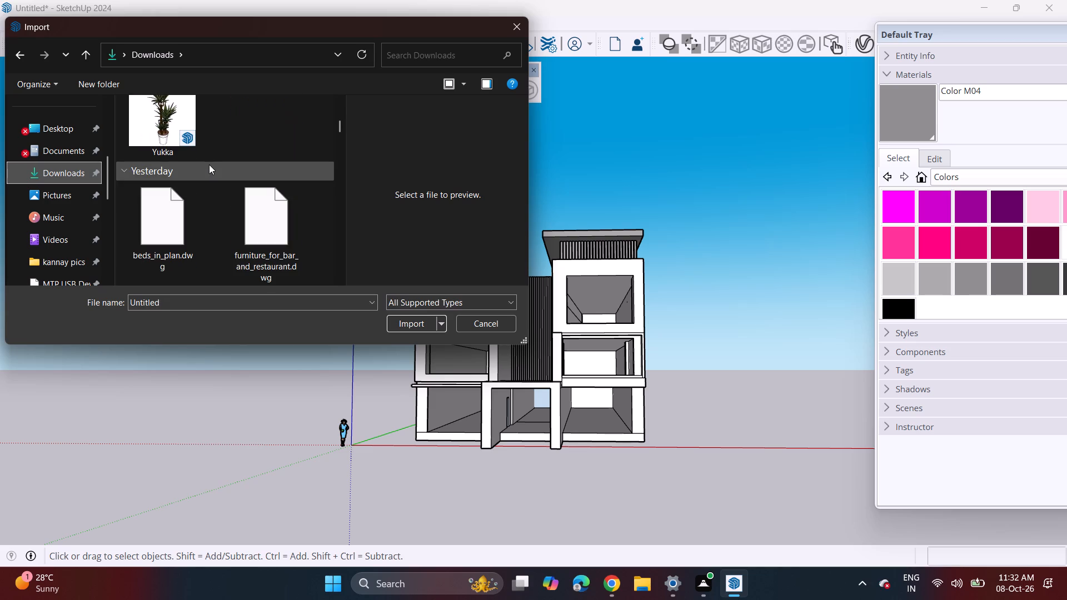
scroll(209, 164, up, 4)
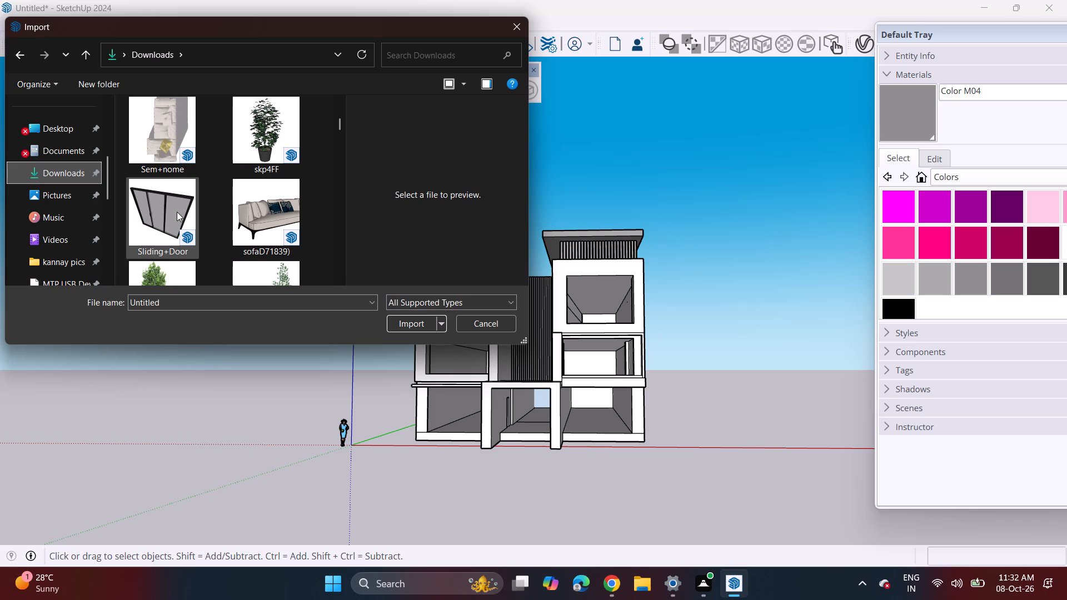
click(177, 212)
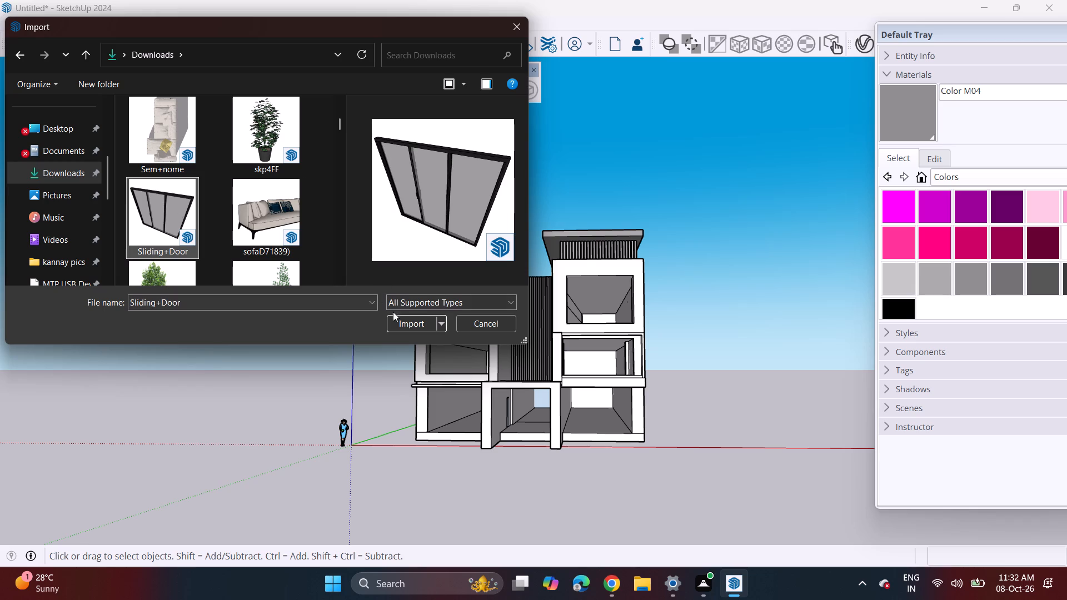
click(406, 322)
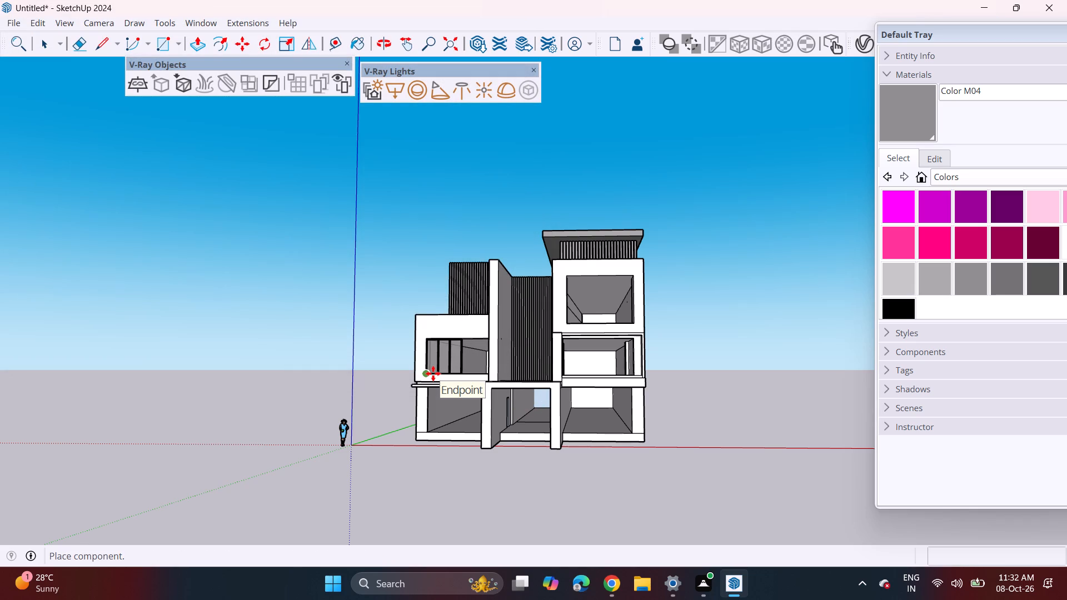
click(433, 373)
Scale the sliding door's width by about 1.80 along the red axis so it spans the window opening, and deselect it.
scroll(432, 334, up, 3)
middle_drag(432, 334, 462, 354)
scroll(497, 359, up, 3)
middle_drag(481, 376, 470, 392)
scroll(461, 407, up, 4)
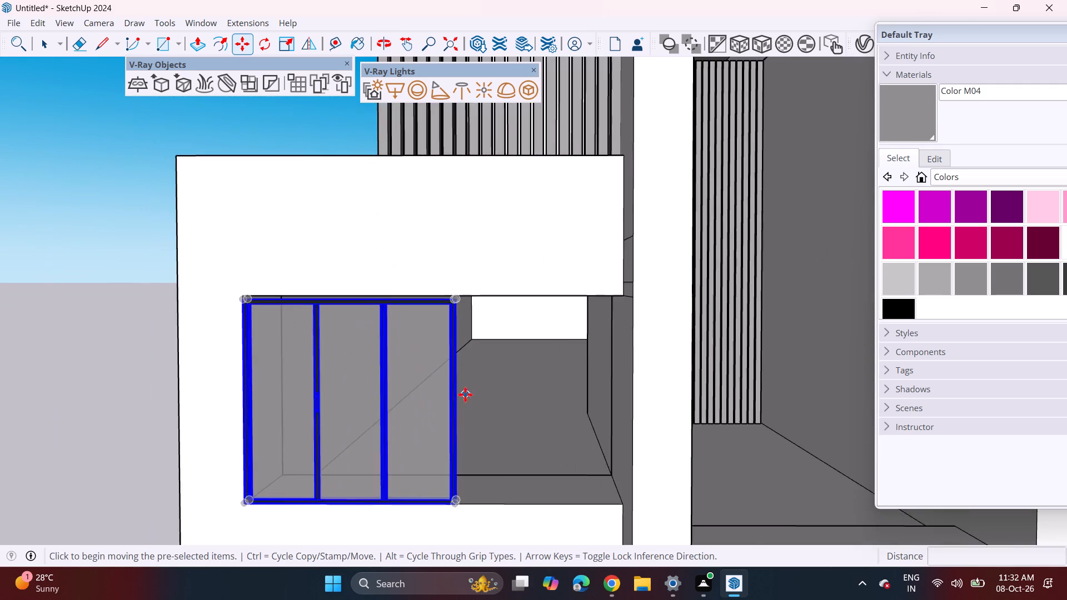
scroll(457, 398, up, 2)
middle_drag(455, 404, 410, 412)
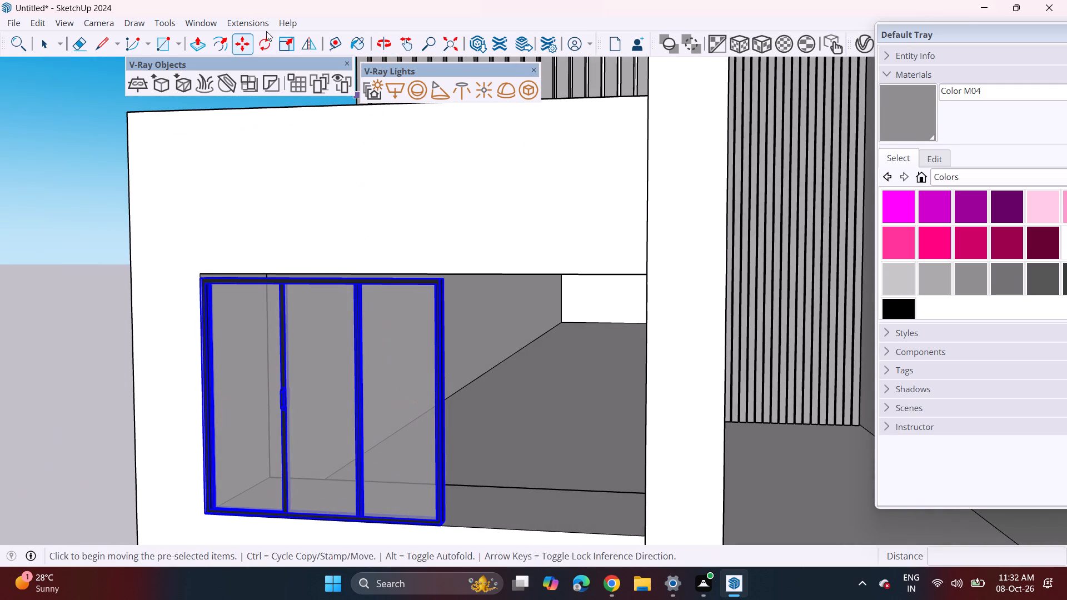
click(285, 42)
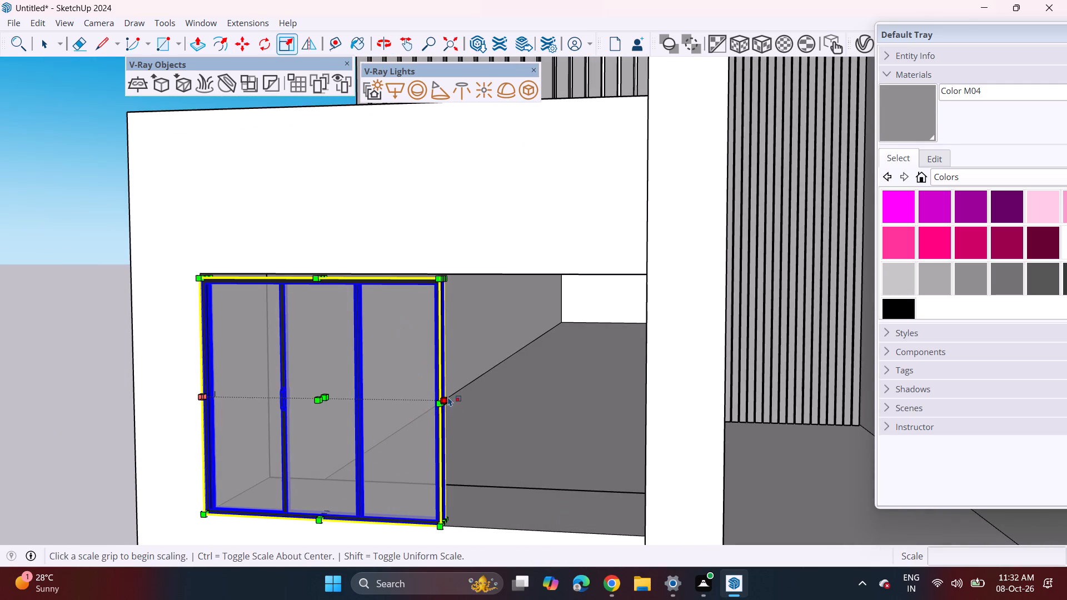
scroll(446, 402, up, 6)
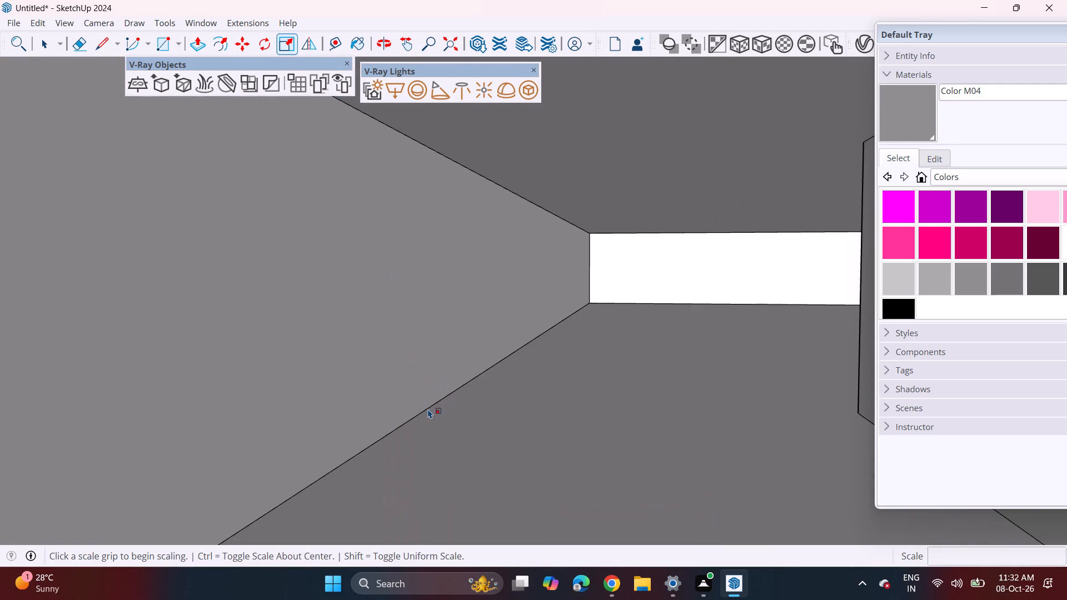
scroll(428, 409, down, 4)
click(416, 408)
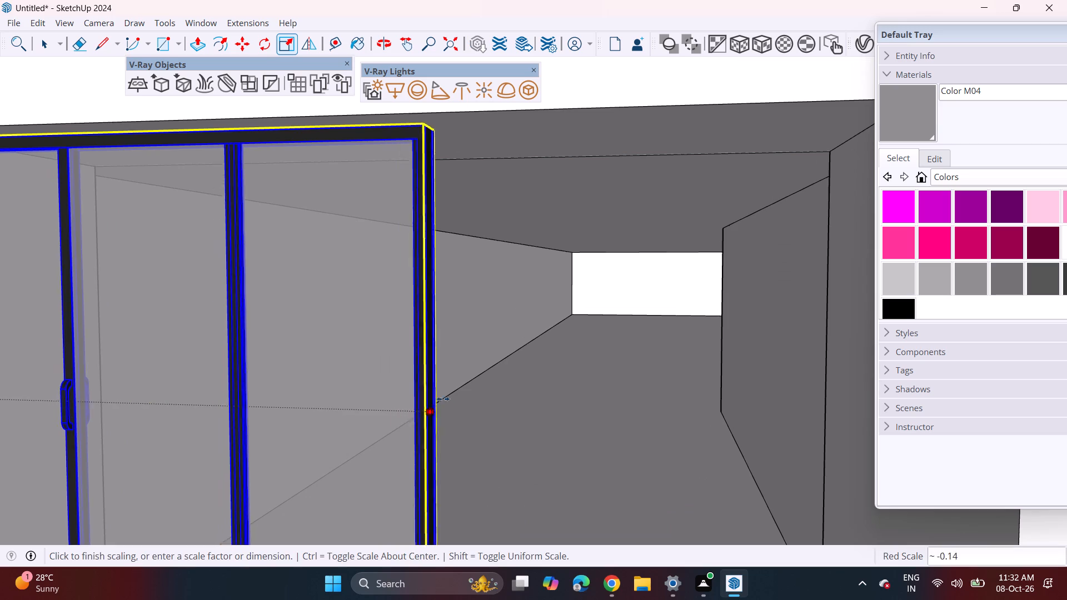
scroll(480, 415, down, 7)
middle_drag(523, 427, 589, 428)
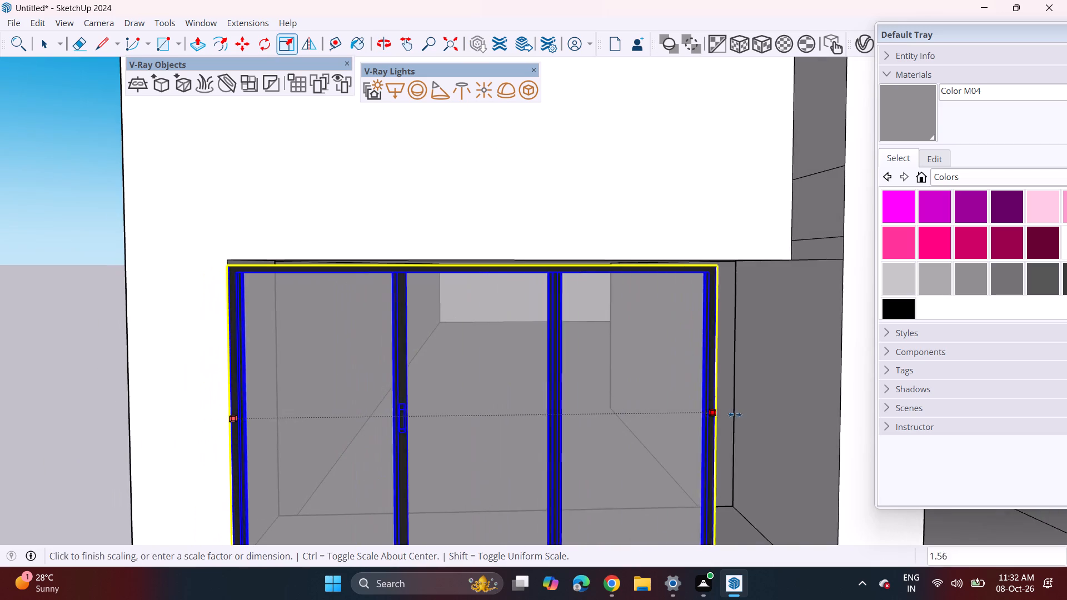
click(800, 412)
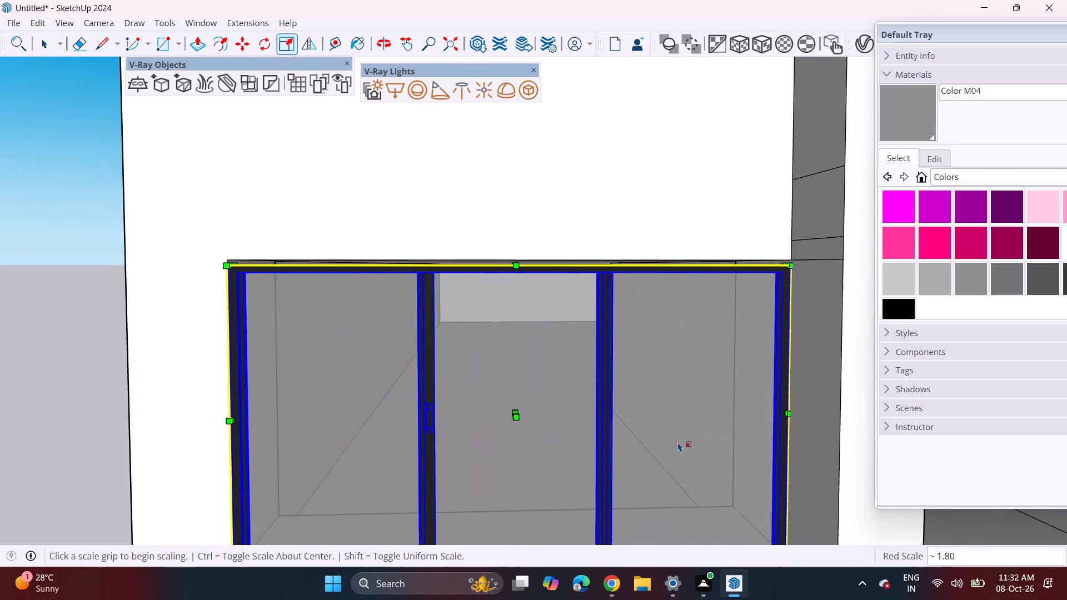
key(space)
click(62, 346)
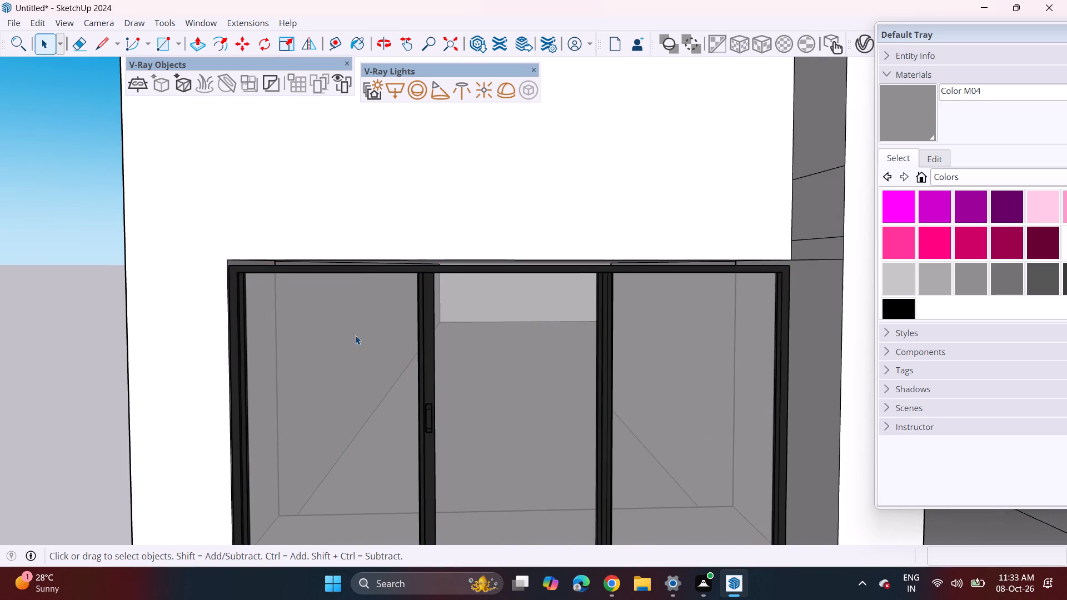
Scale the sliding door's height along the blue axis so its frame meets the top edge of the opening.
scroll(431, 347, down, 10)
middle_drag(484, 359, 488, 336)
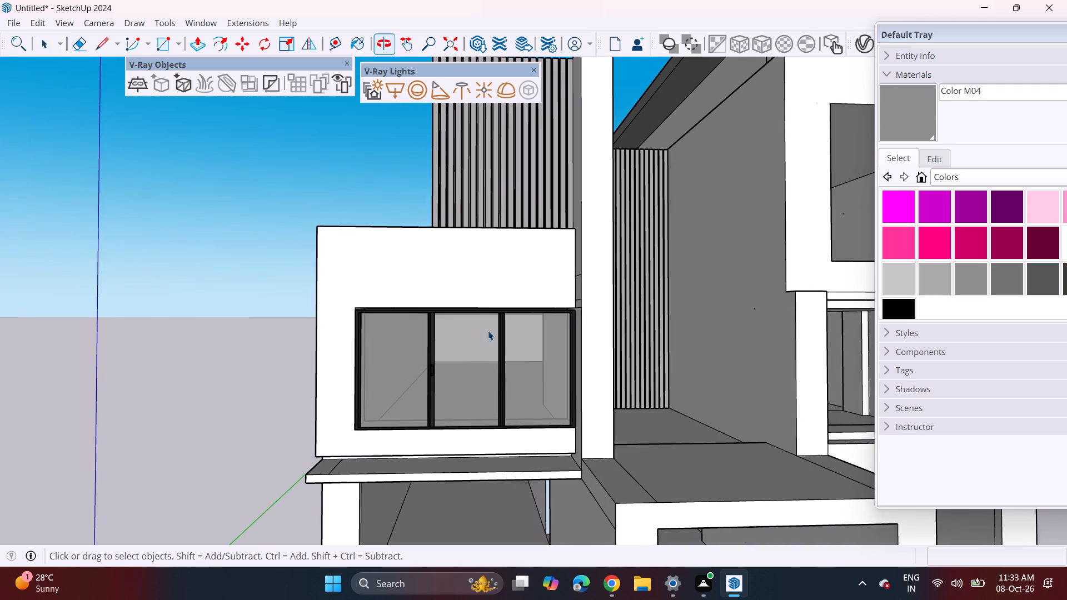
scroll(482, 302, up, 6)
middle_drag(454, 315, 624, 231)
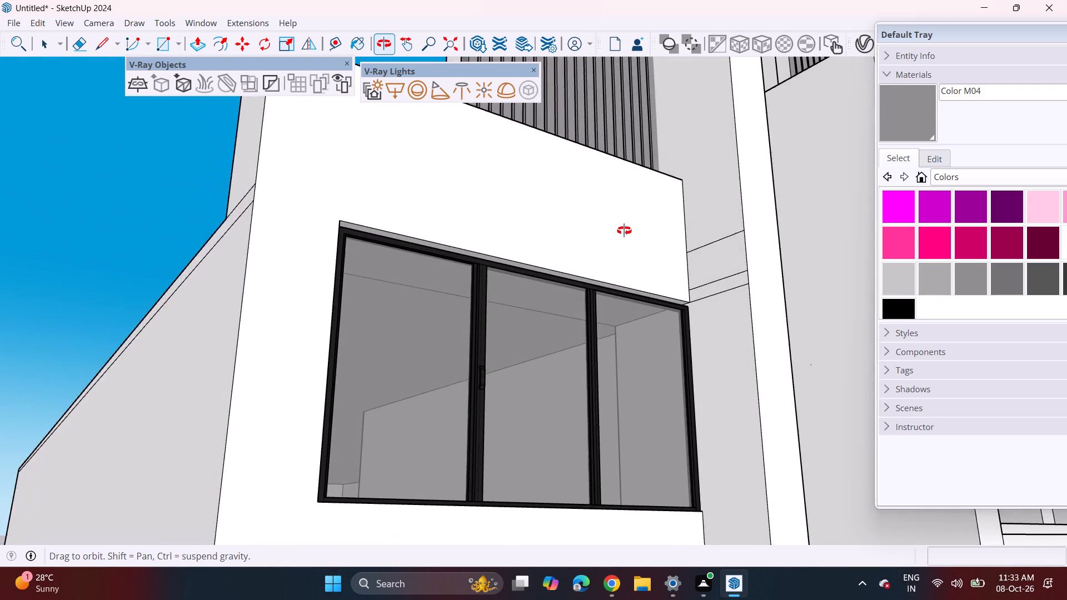
middle_drag(624, 231, 659, 327)
middle_click(682, 341)
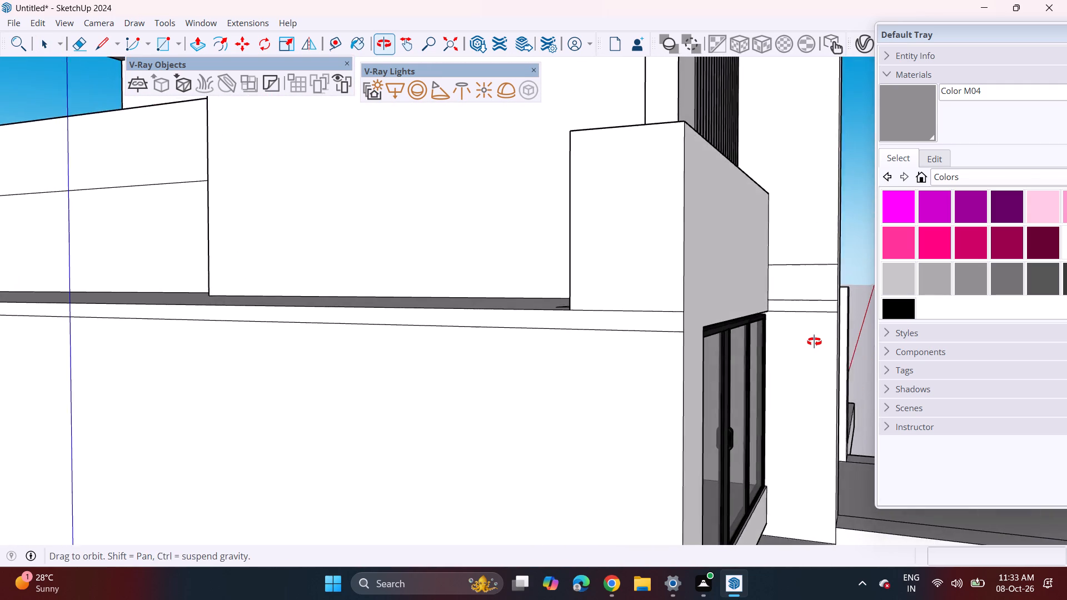
scroll(691, 297, up, 7)
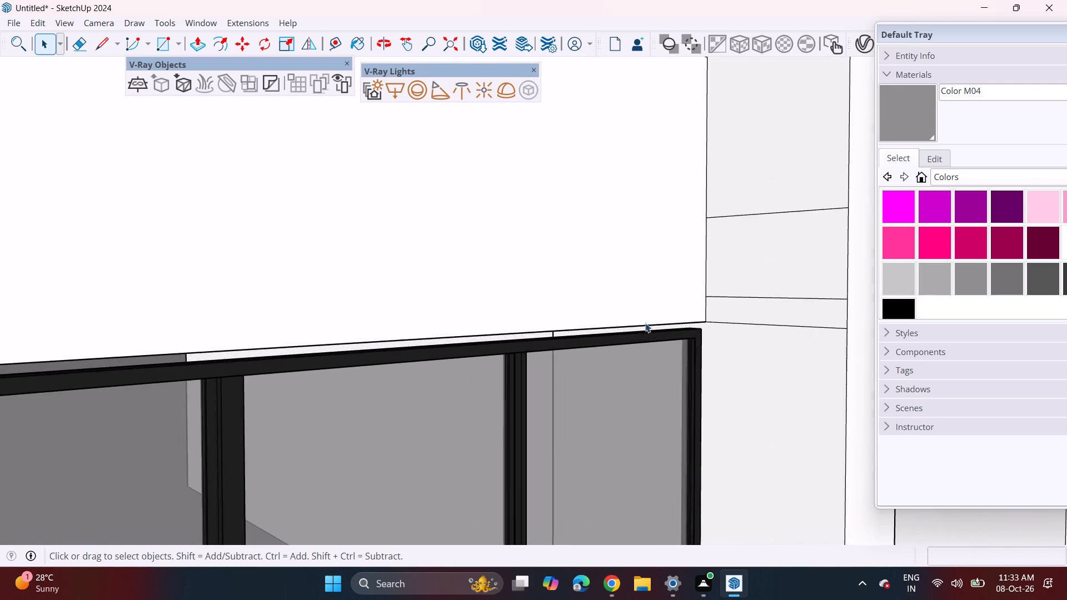
middle_drag(619, 343, 658, 329)
click(574, 333)
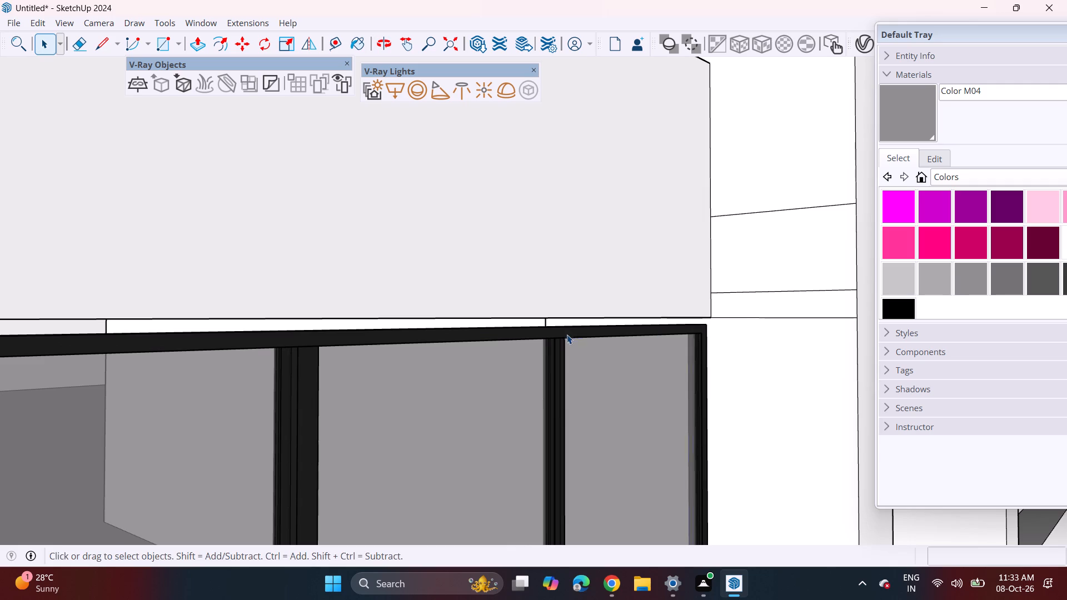
click(287, 41)
scroll(422, 315, up, 3)
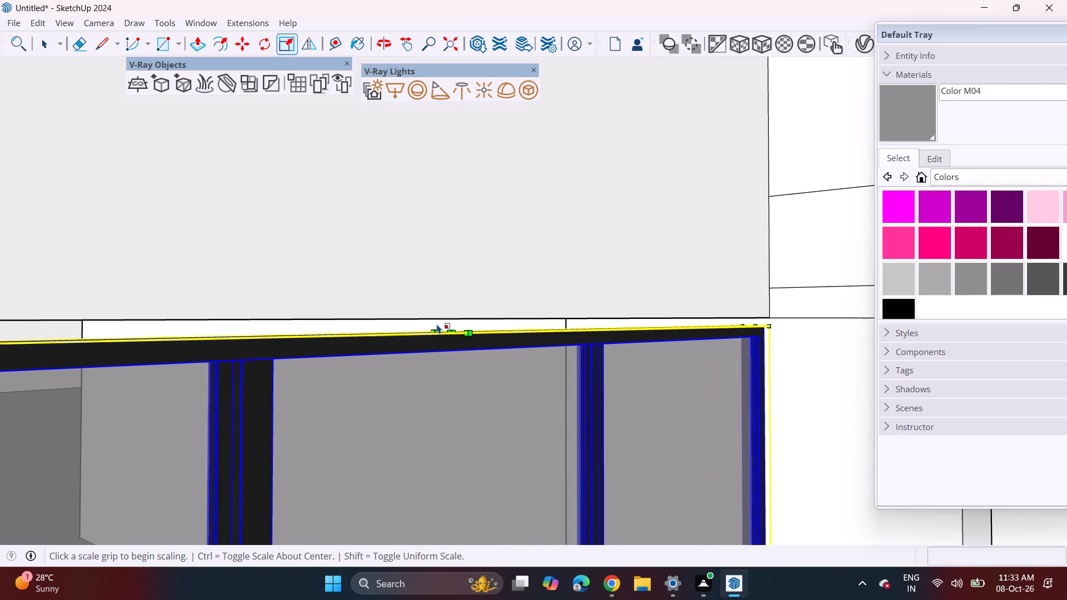
double_click(450, 329)
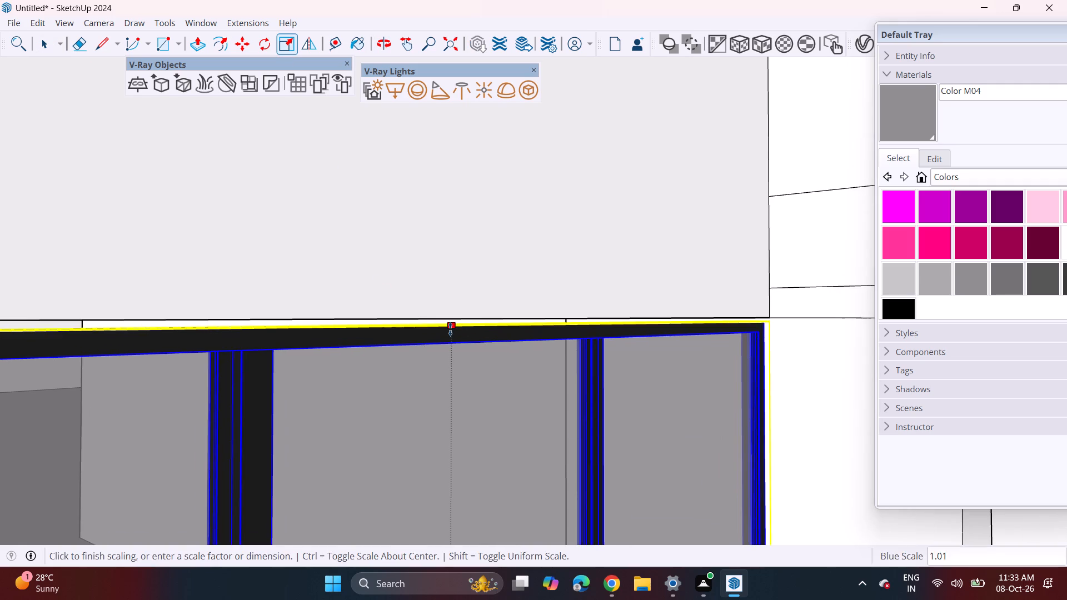
click(453, 322)
scroll(510, 304, down, 2)
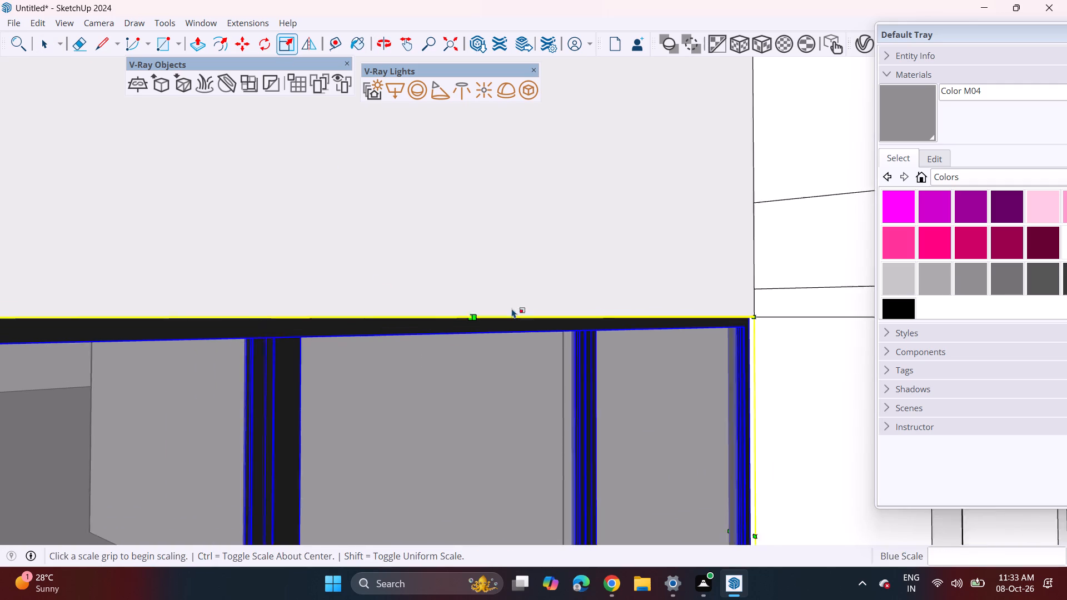
Inspect the fitted sliding door's frame against the window opening from outside and from inside the room.
scroll(512, 308, down, 1)
middle_drag(566, 337, 439, 320)
scroll(313, 349, down, 14)
middle_drag(355, 364, 278, 374)
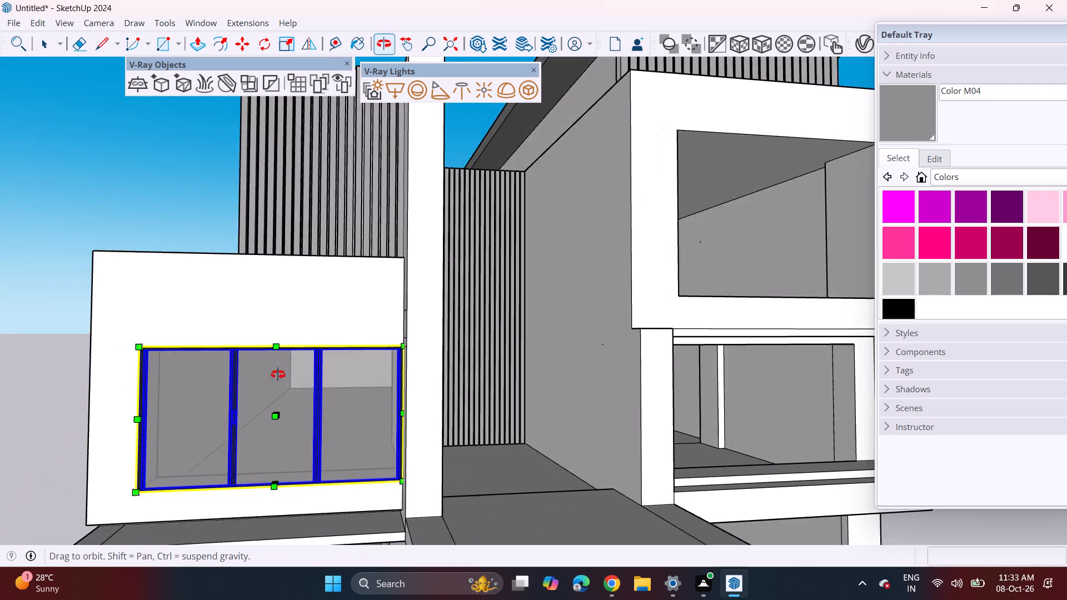
middle_drag(278, 374, 375, 358)
middle_click(397, 369)
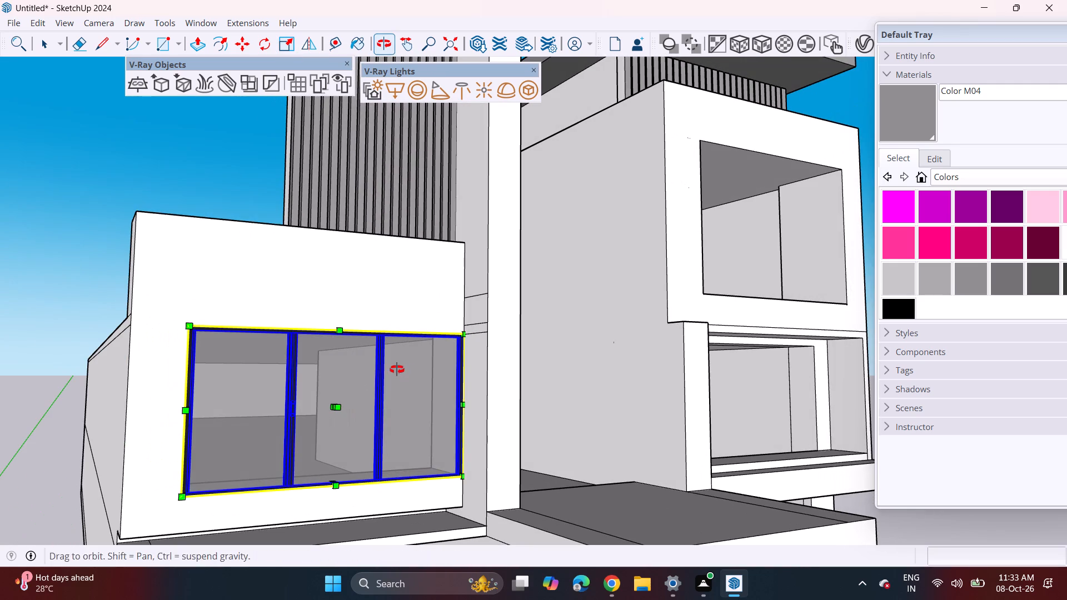
scroll(349, 392, up, 4)
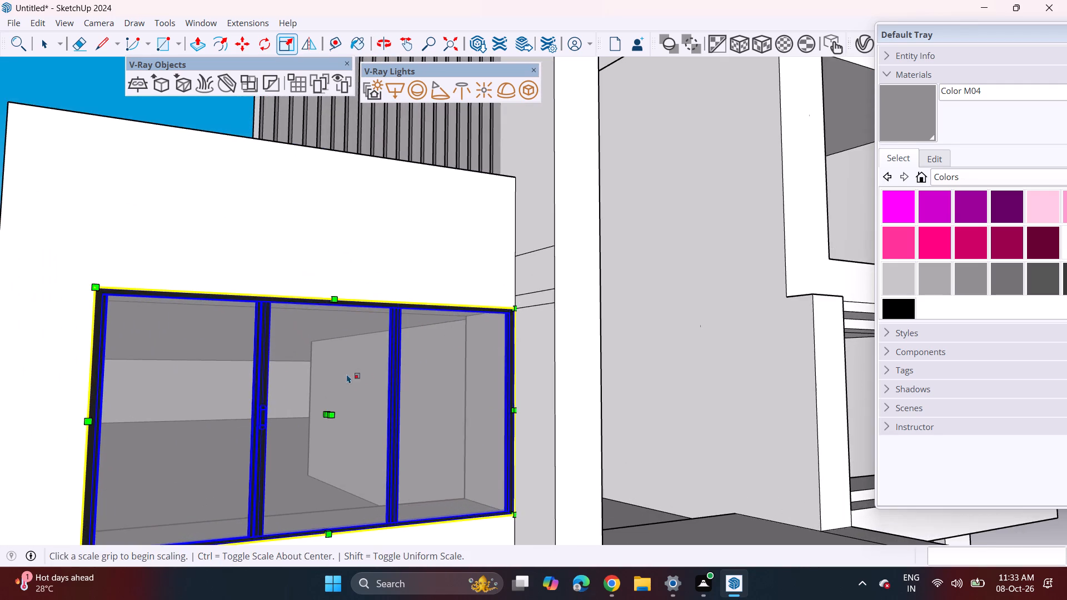
middle_drag(231, 398, 308, 413)
scroll(358, 402, up, 9)
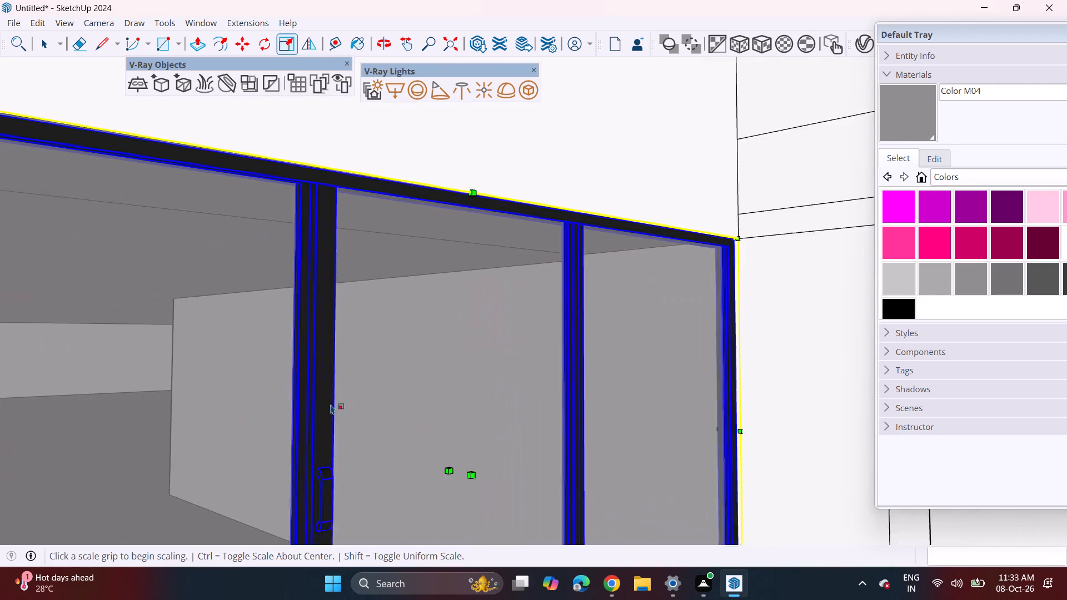
scroll(331, 404, up, 6)
middle_drag(311, 404, 761, 382)
scroll(311, 404, up, 1)
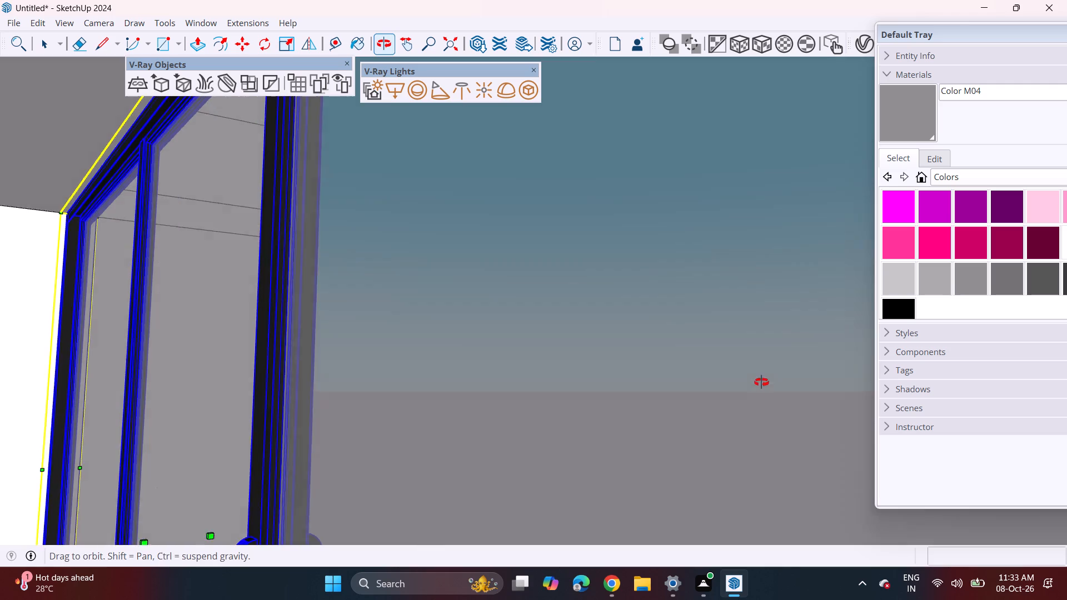
middle_drag(761, 382, 782, 364)
scroll(446, 435, down, 4)
scroll(428, 413, up, 10)
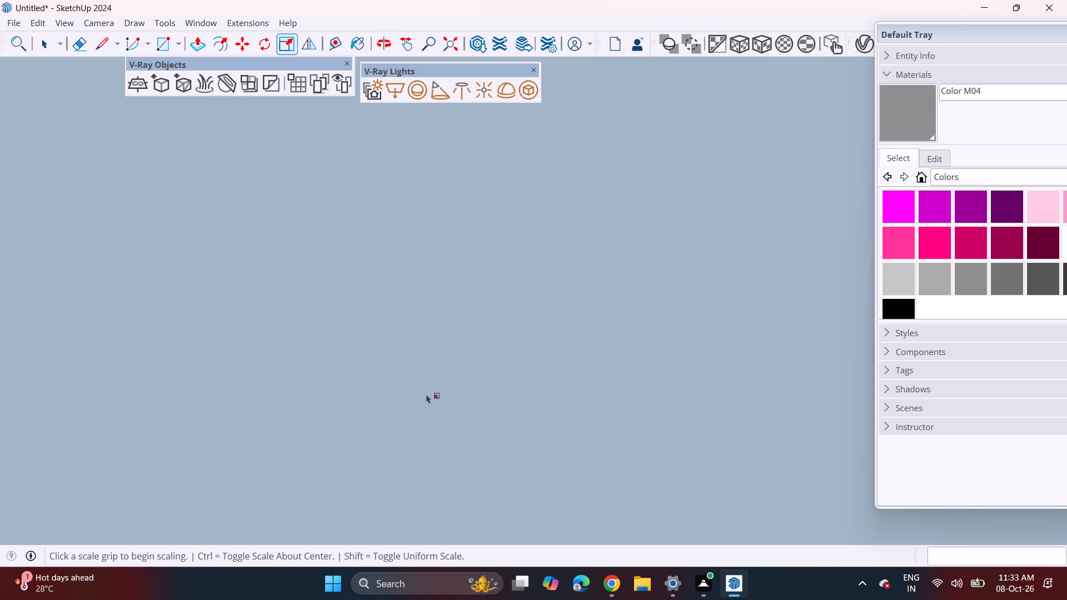
scroll(426, 394, up, 19)
middle_drag(291, 422, 293, 422)
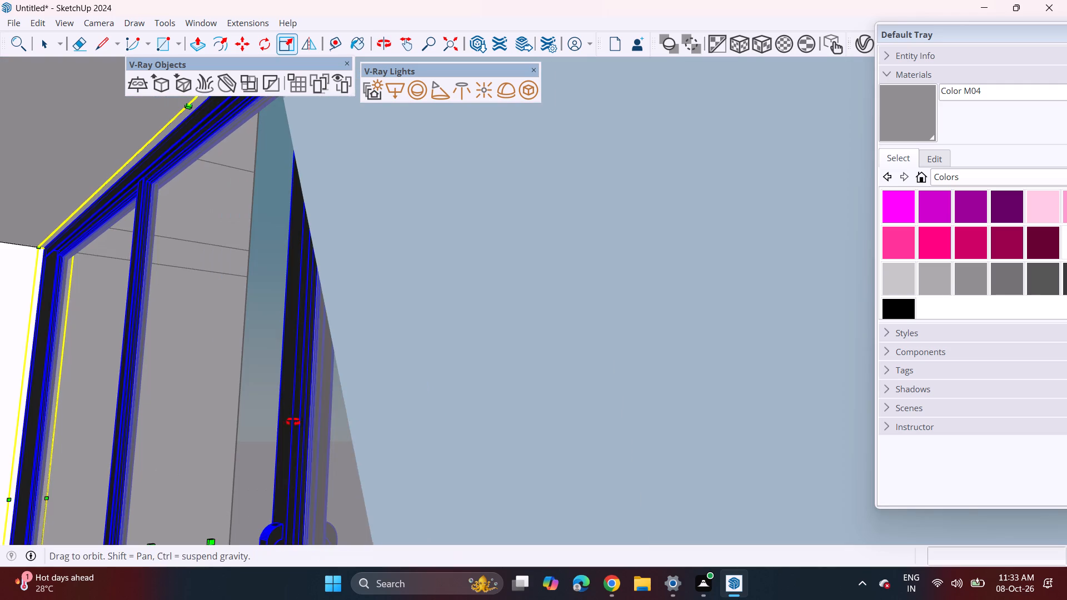
middle_drag(293, 422, 586, 414)
scroll(396, 417, down, 4)
middle_drag(377, 420, 391, 368)
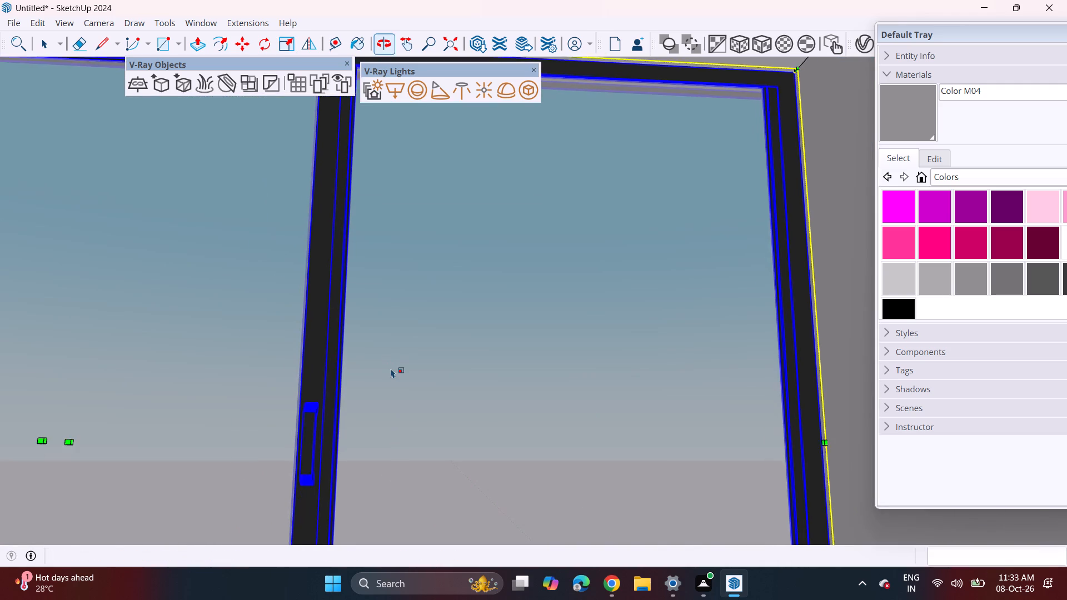
scroll(391, 368, down, 4)
middle_drag(379, 373, 381, 453)
middle_drag(327, 436, 400, 363)
scroll(400, 363, down, 3)
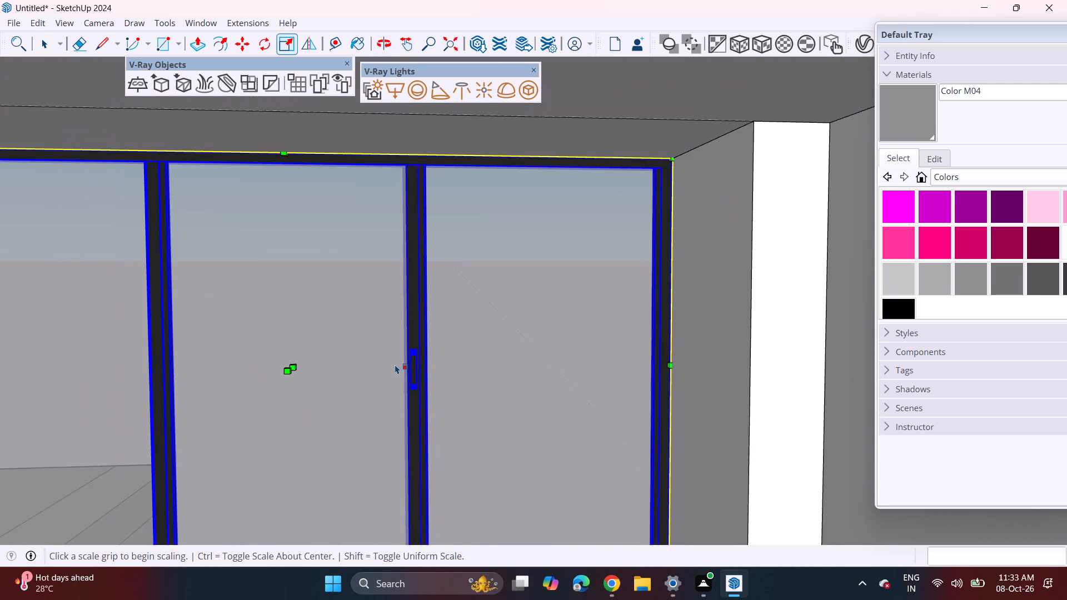
middle_drag(365, 383, 420, 297)
scroll(420, 296, down, 3)
middle_drag(418, 299, 458, 261)
scroll(461, 283, down, 2)
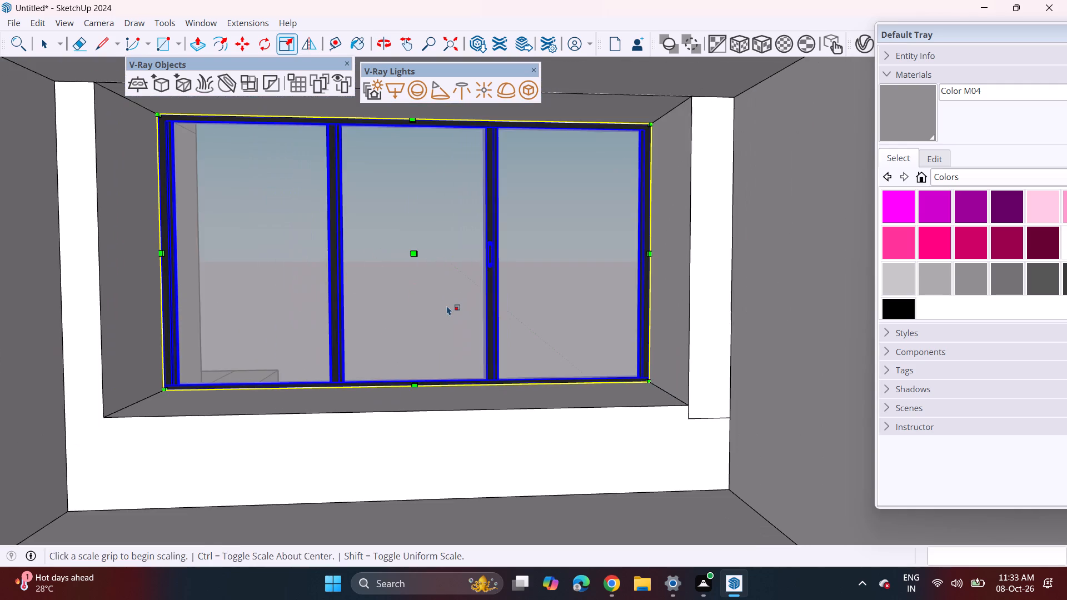
middle_drag(449, 309, 436, 289)
shift+middle_drag(441, 295, 495, 313)
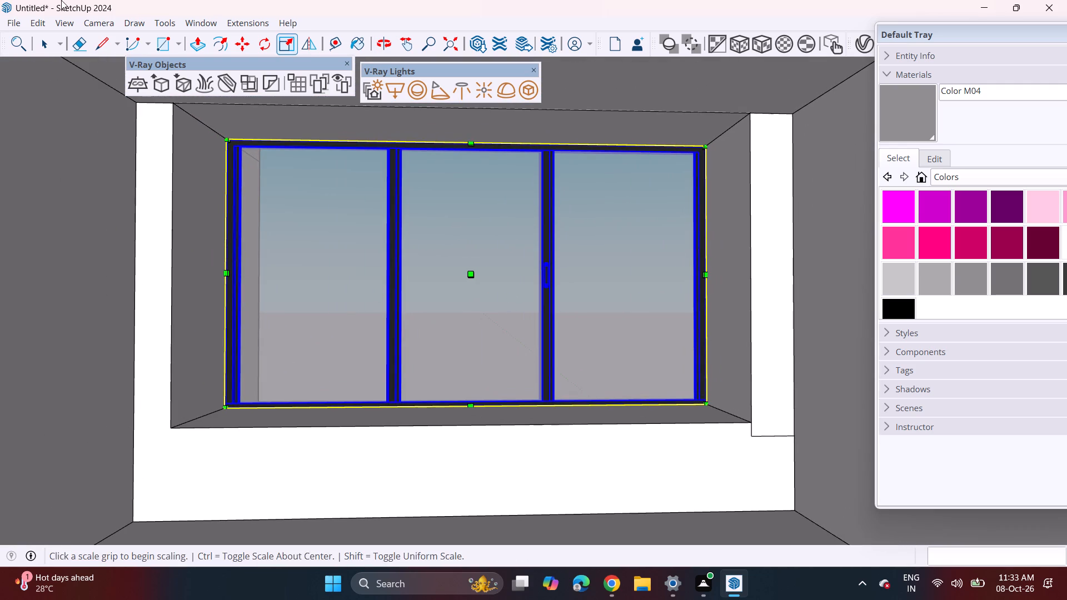
Import the curtain model Component (1) from the Downloads folder and place it inside the room in front of the sliding door.
click(6, 18)
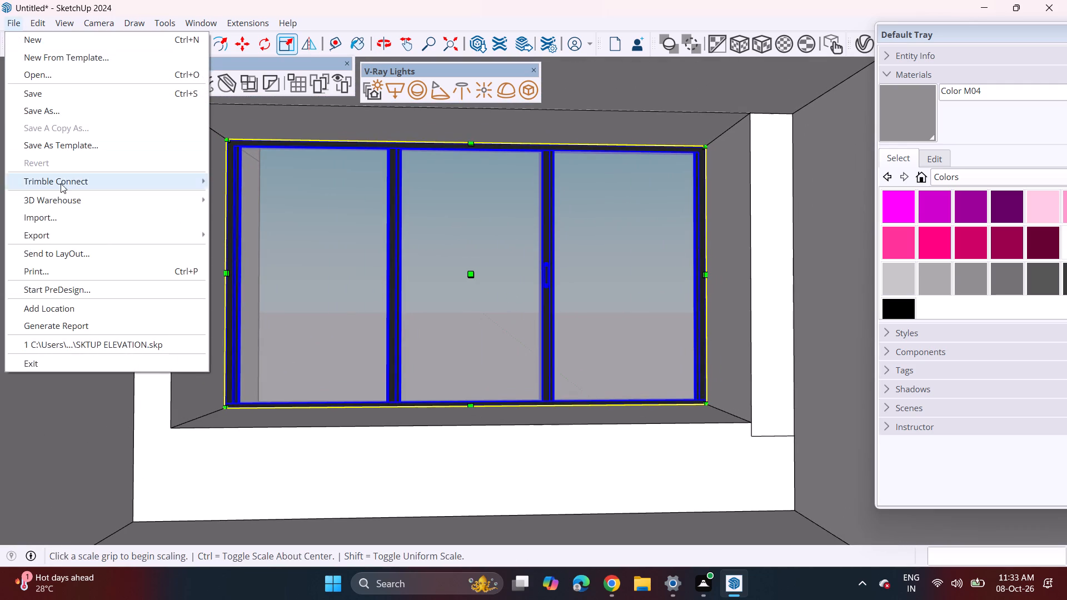
click(64, 218)
scroll(207, 189, down, 1)
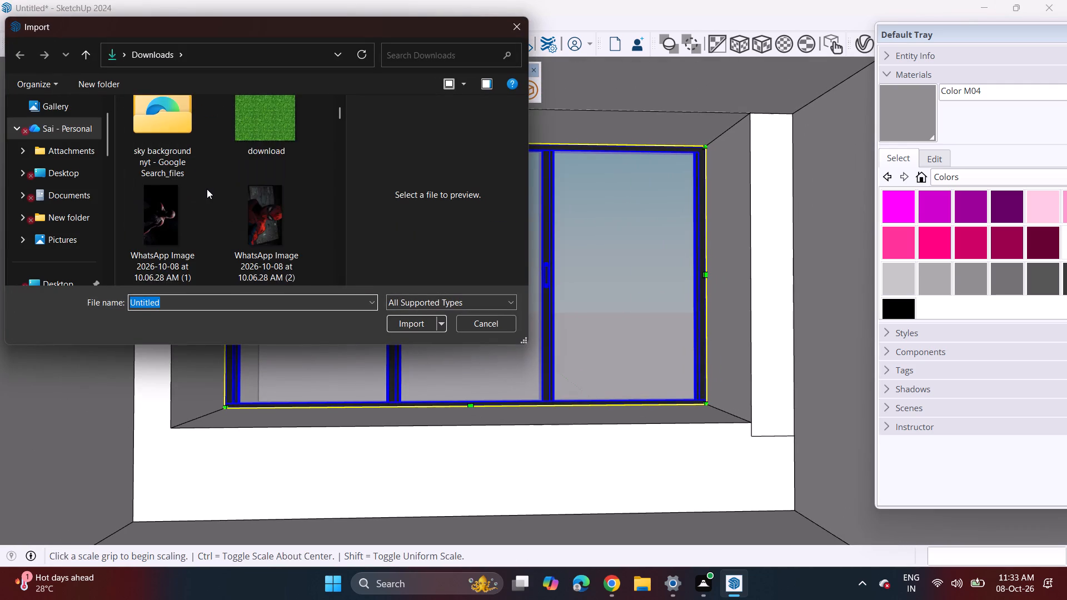
scroll(207, 191, down, 6)
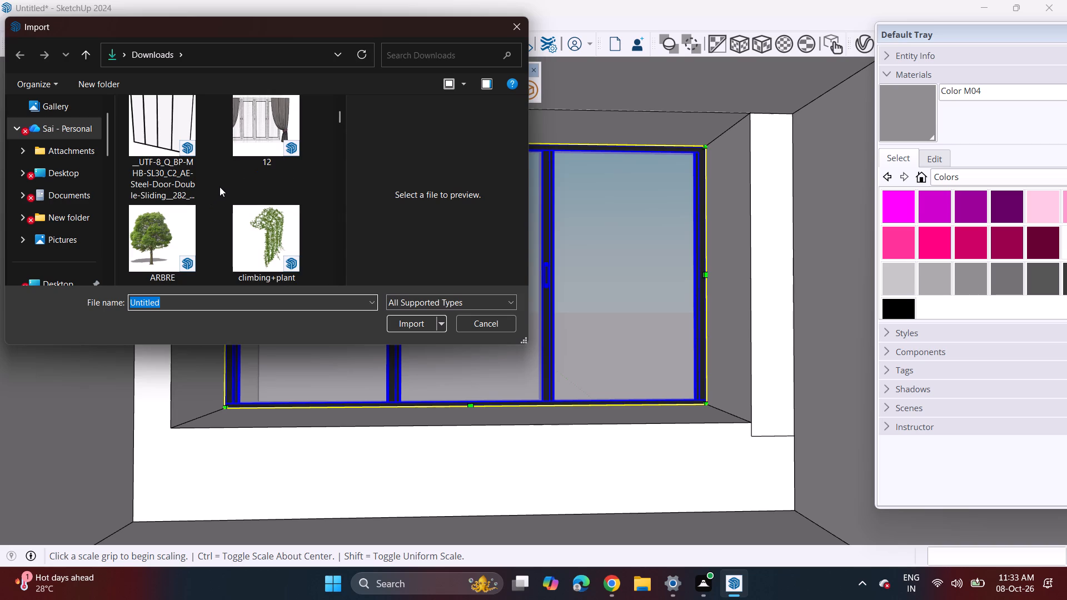
scroll(221, 186, down, 3)
scroll(221, 191, up, 2)
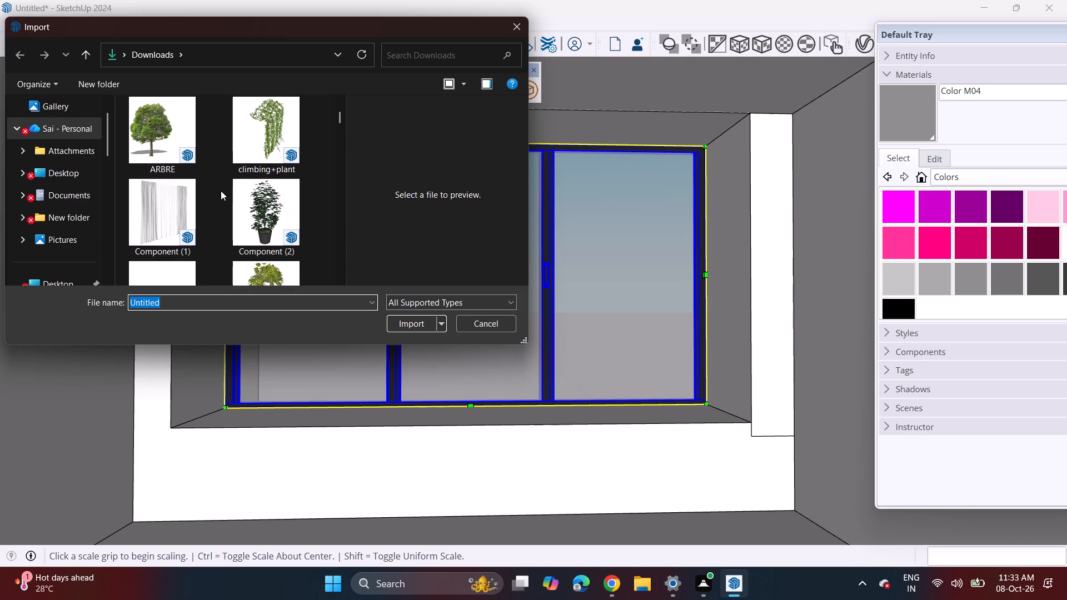
click(187, 216)
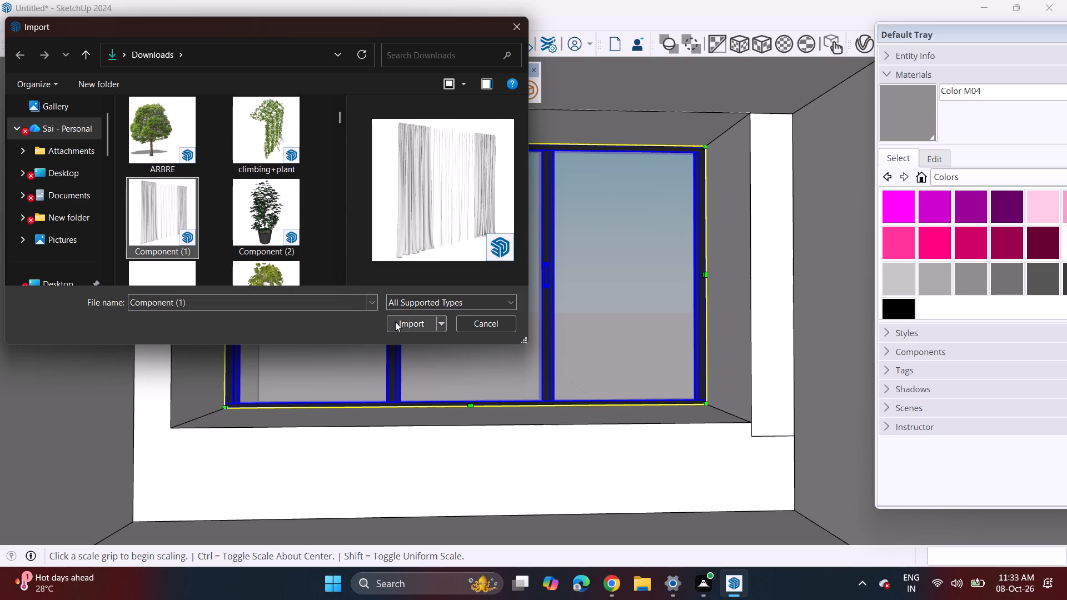
click(395, 322)
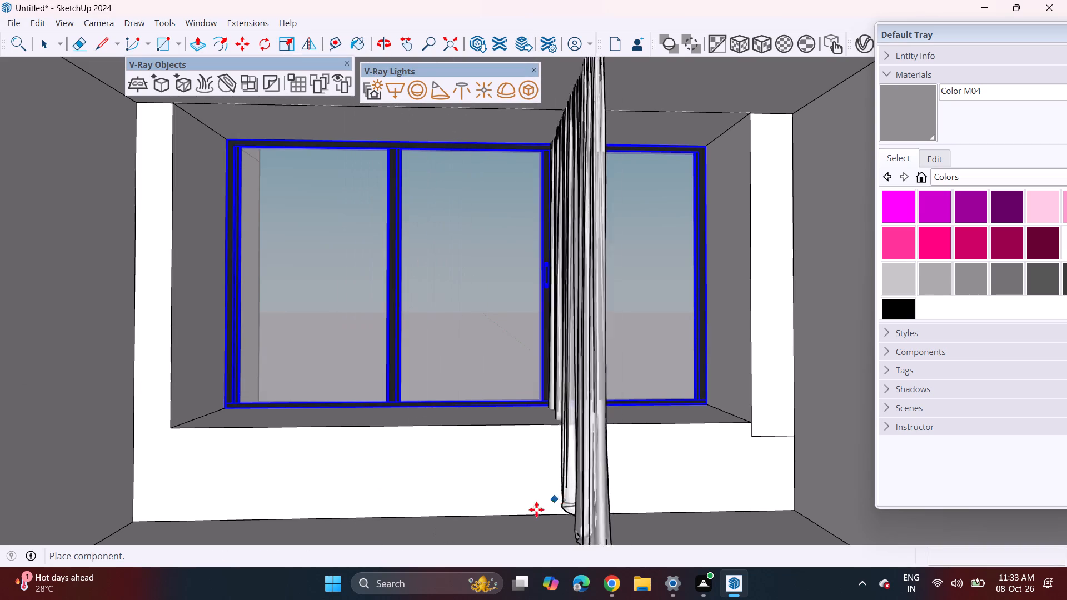
click(530, 466)
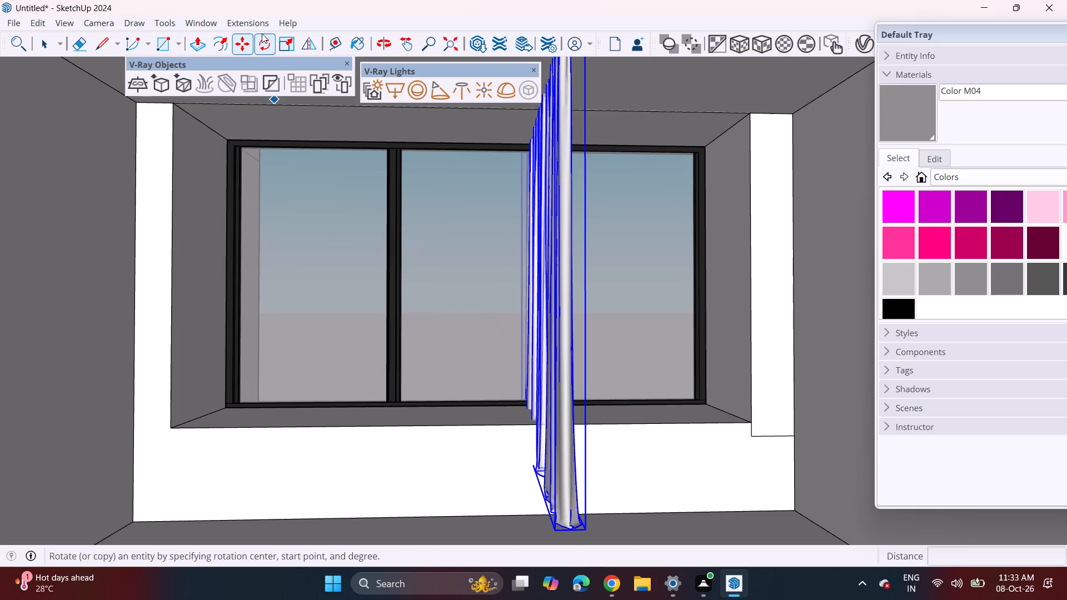
Rotate the curtain about the vertical axis so it lies parallel to the sliding door.
click(262, 33)
scroll(519, 434, down, 1)
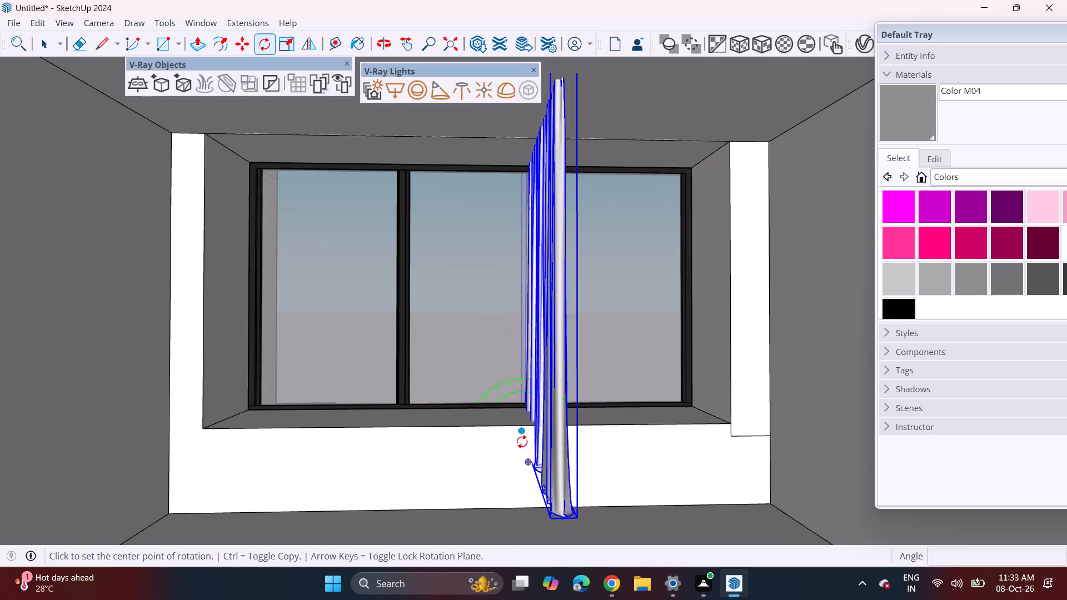
middle_drag(527, 460, 528, 501)
click(642, 541)
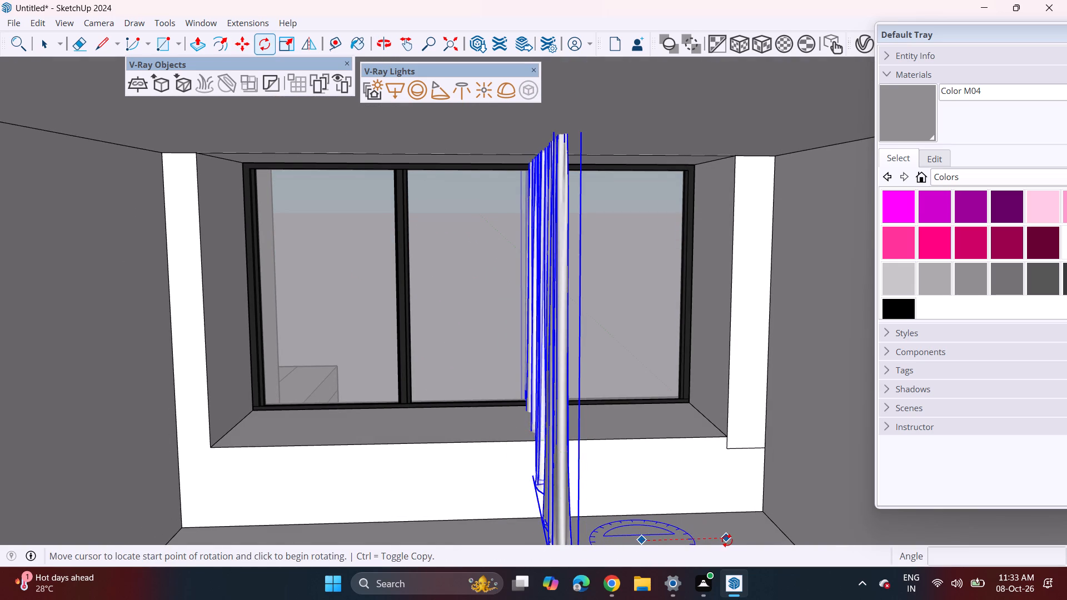
click(727, 541)
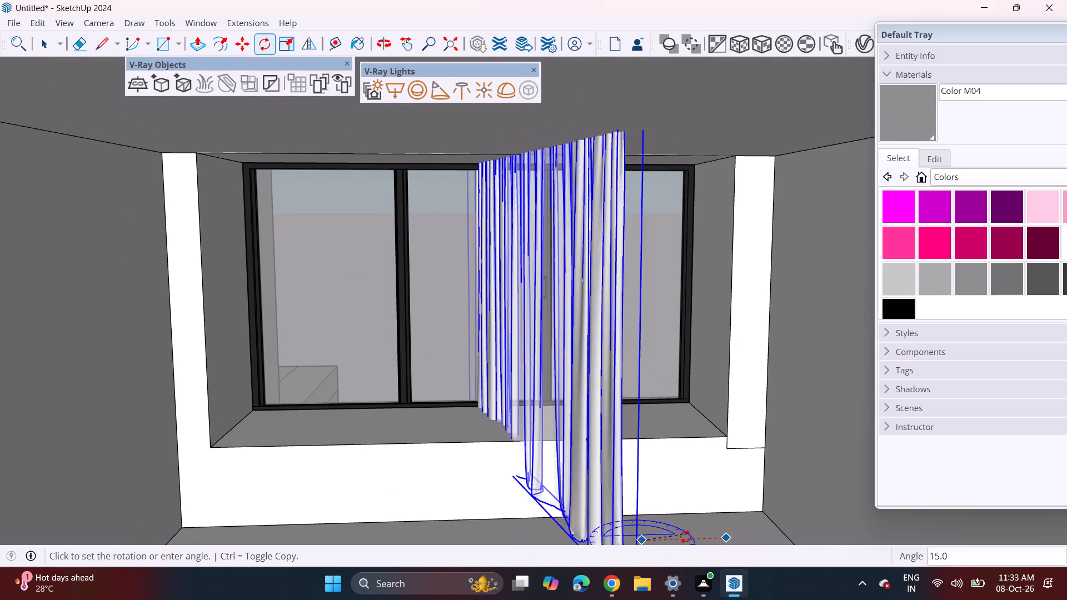
shift+middle_drag(685, 536, 636, 444)
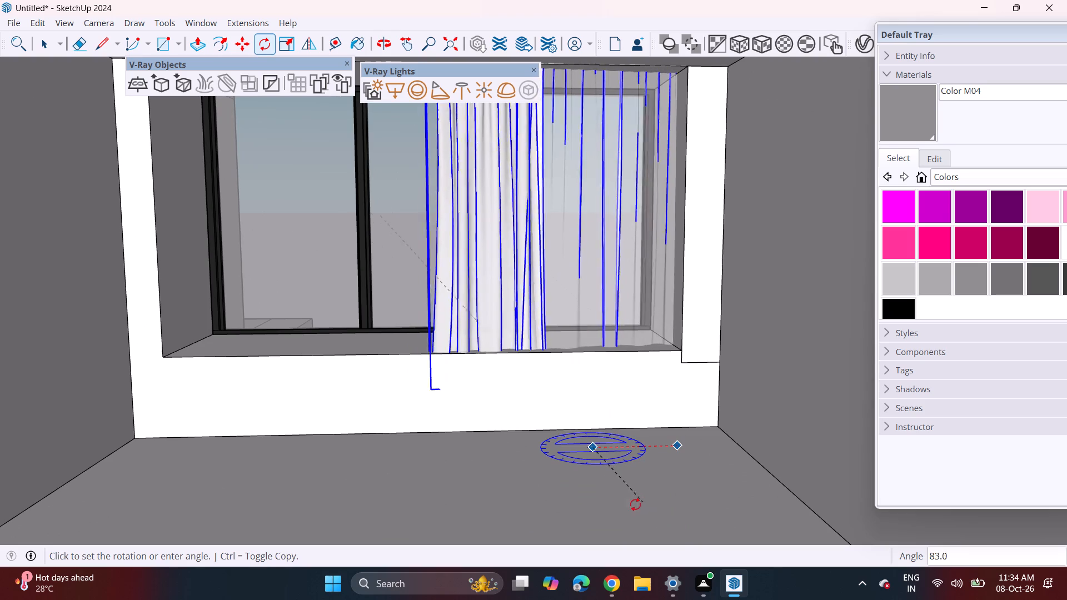
click(621, 514)
Move the curtain into the window recess and align its upper corner with the recess's upper corner at the side wall.
shift+middle_drag(371, 223, 441, 371)
shift+middle_drag(439, 362, 413, 316)
shift+middle_drag(482, 347, 446, 174)
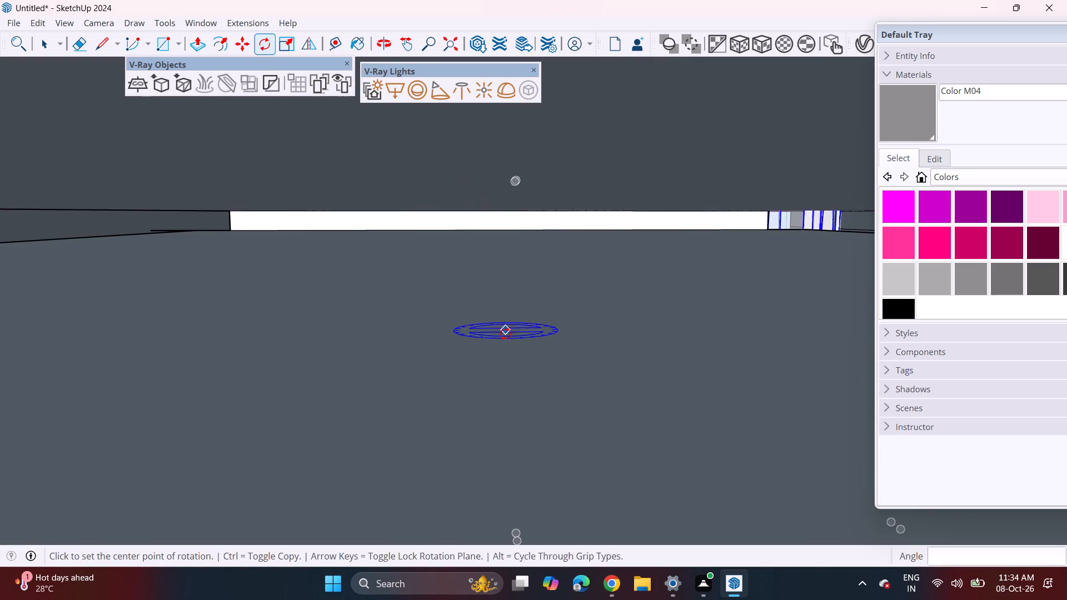
shift+middle_drag(506, 334, 472, 108)
key(space)
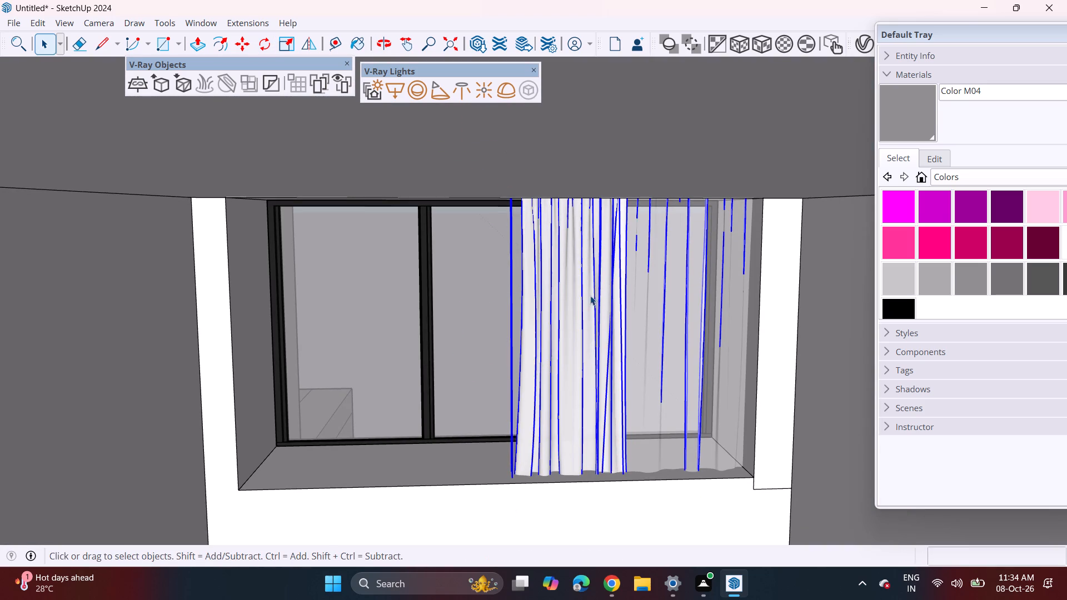
click(590, 296)
key(m)
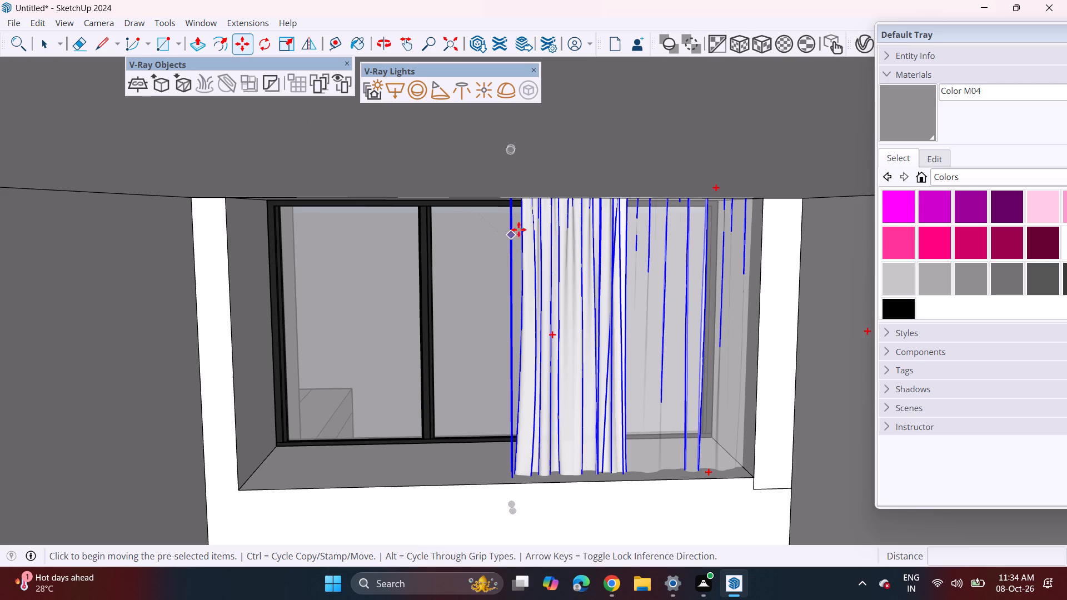
click(550, 232)
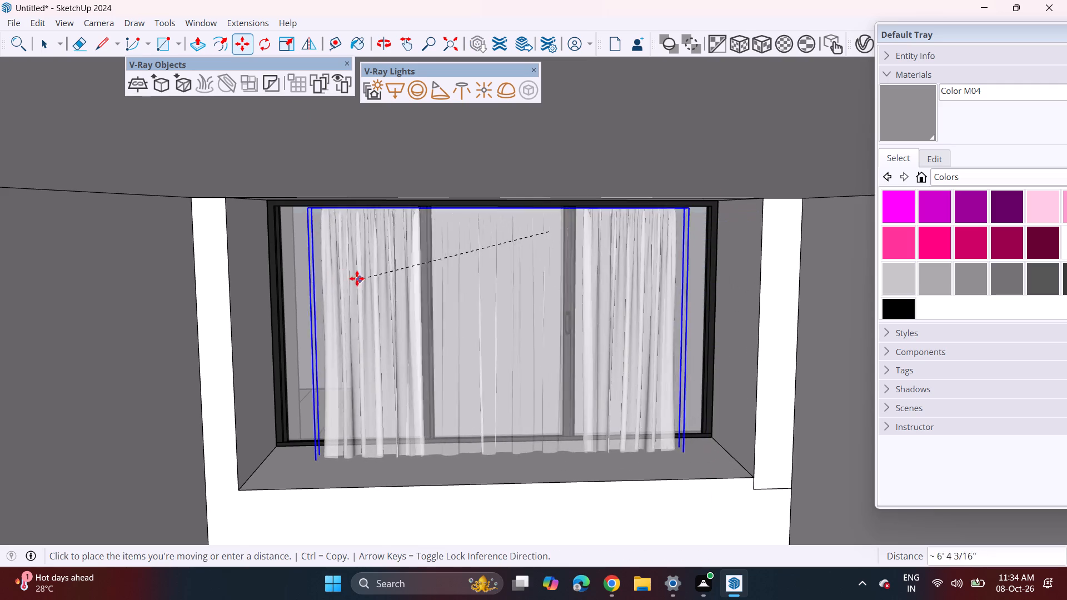
click(322, 273)
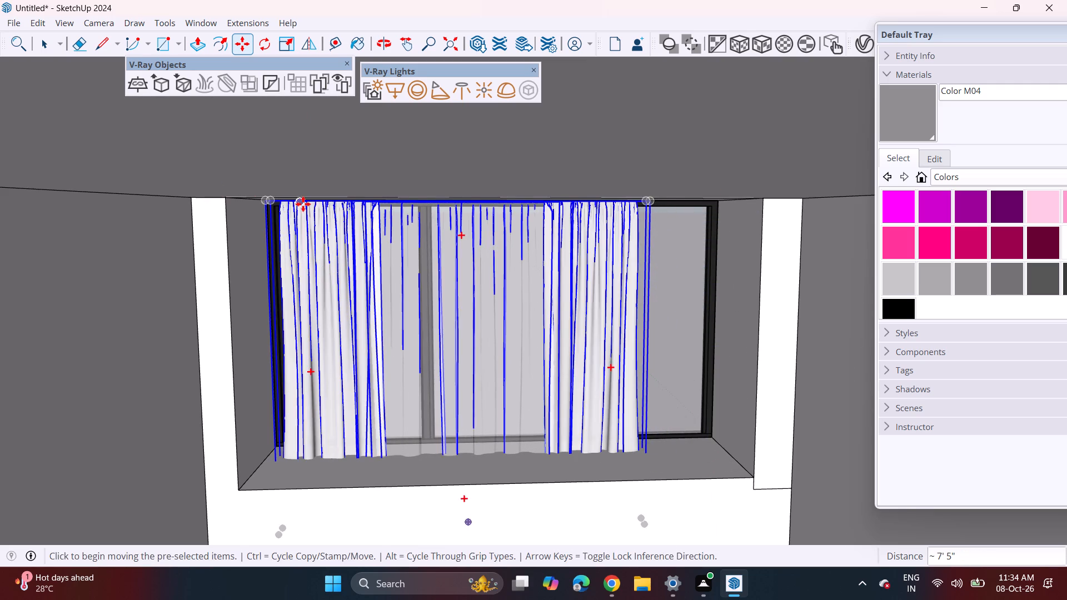
scroll(303, 204, up, 2)
click(267, 199)
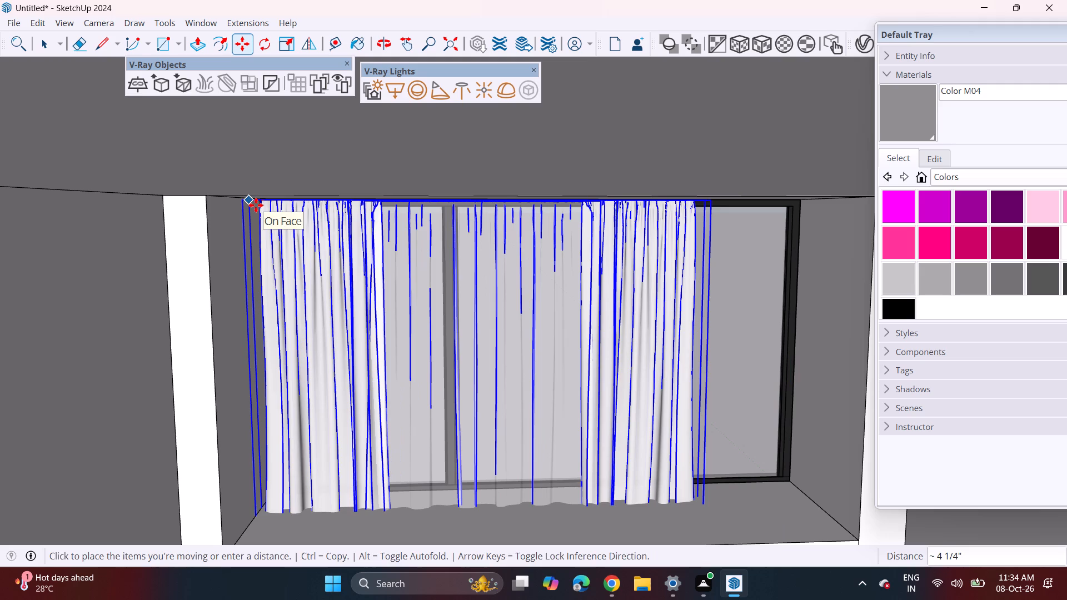
click(256, 205)
Scale the curtain's width by about 1.26 along the green axis so it spans the window recess.
middle_drag(656, 290, 569, 288)
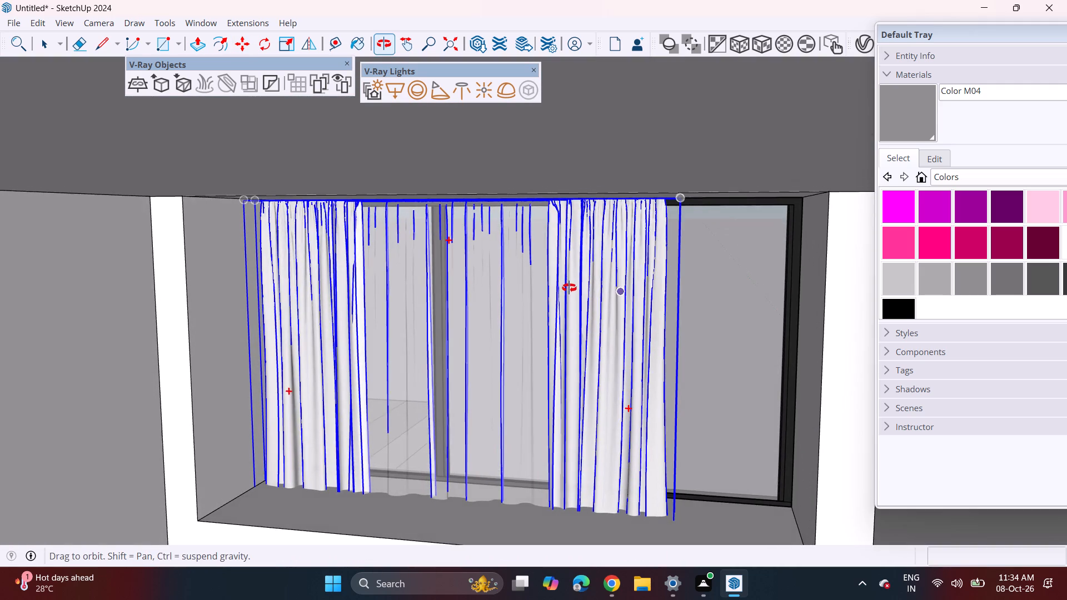
middle_drag(569, 288, 569, 288)
scroll(606, 263, up, 3)
middle_click(620, 254)
scroll(498, 260, down, 2)
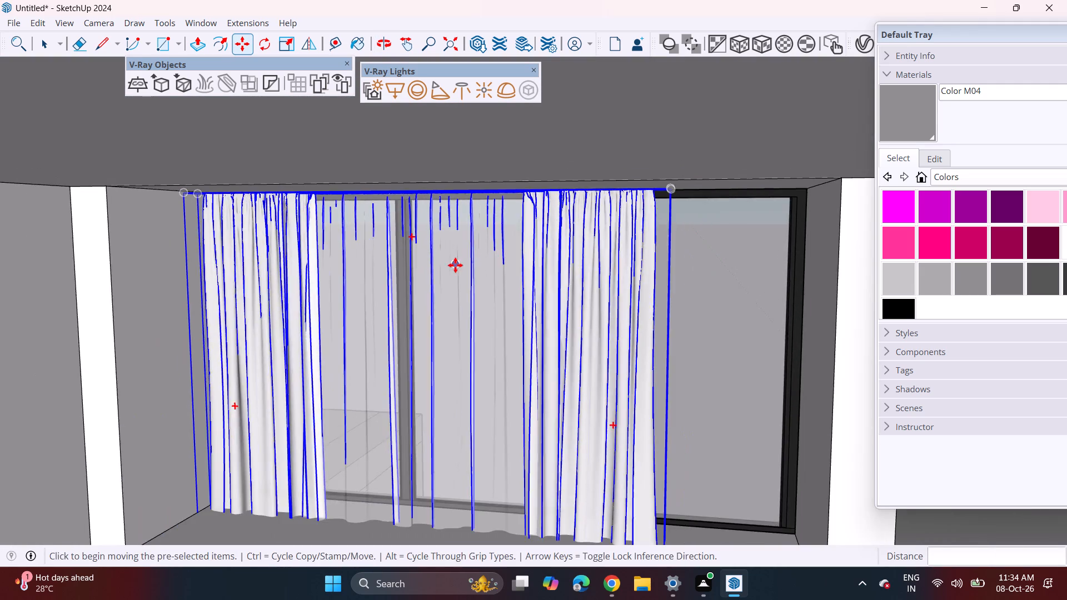
middle_drag(455, 266, 523, 232)
drag(288, 46, 294, 49)
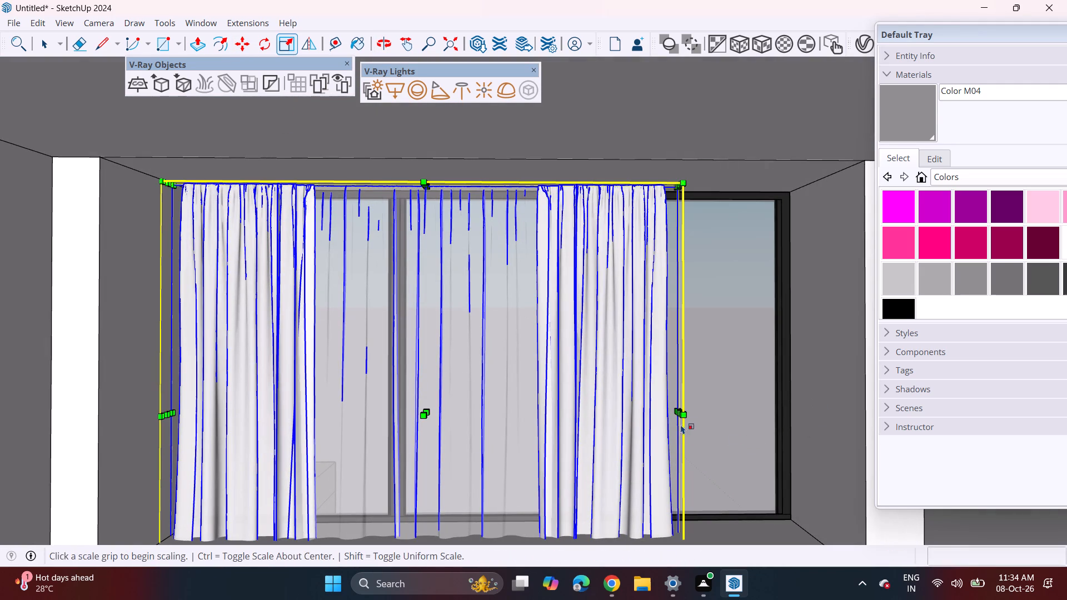
scroll(678, 411, up, 2)
middle_drag(676, 412, 706, 434)
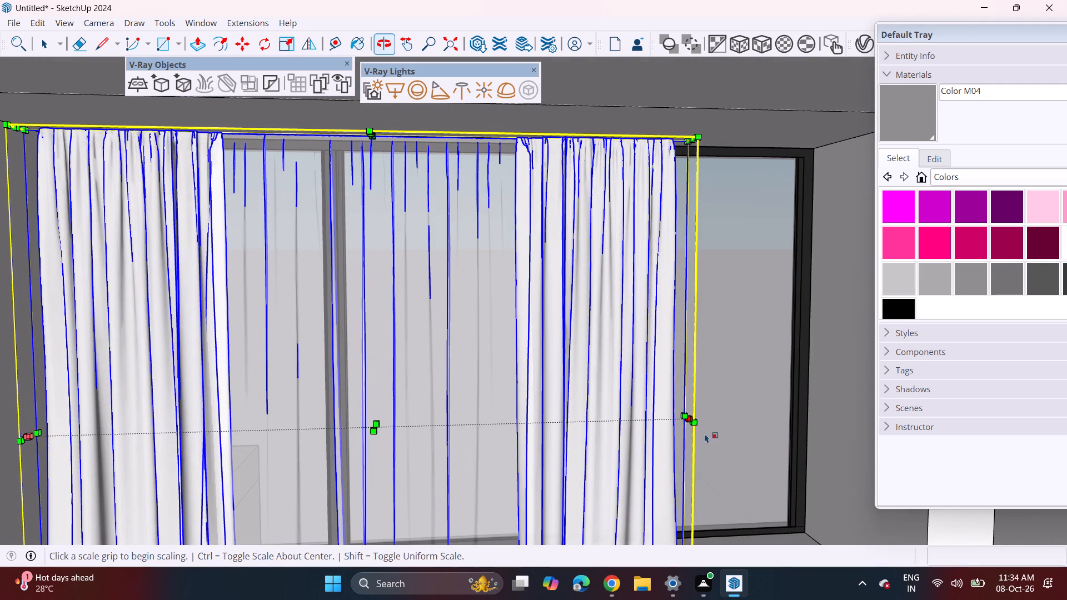
click(689, 417)
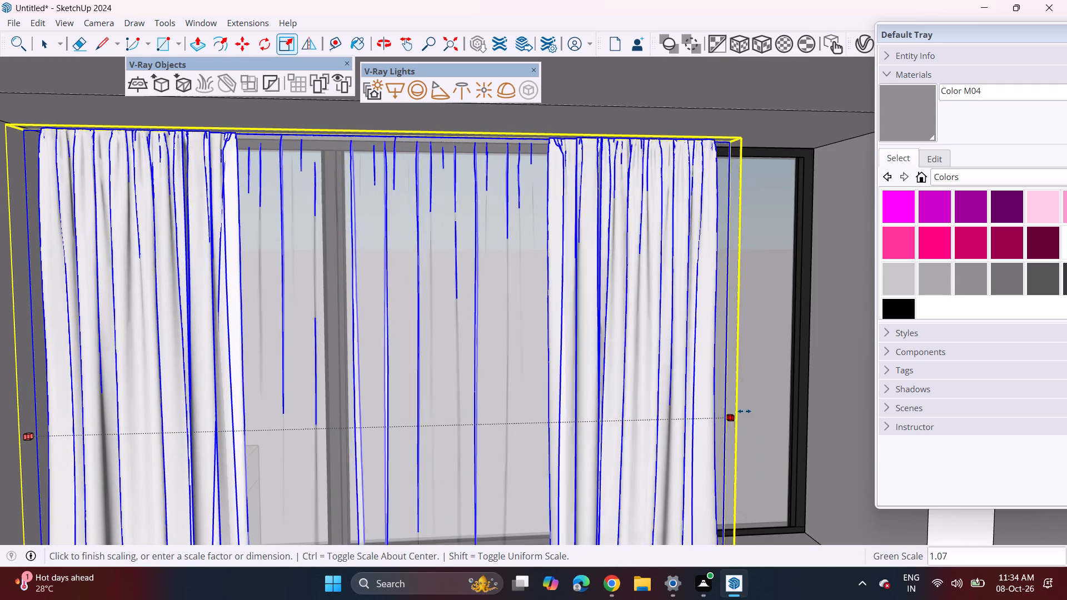
click(819, 398)
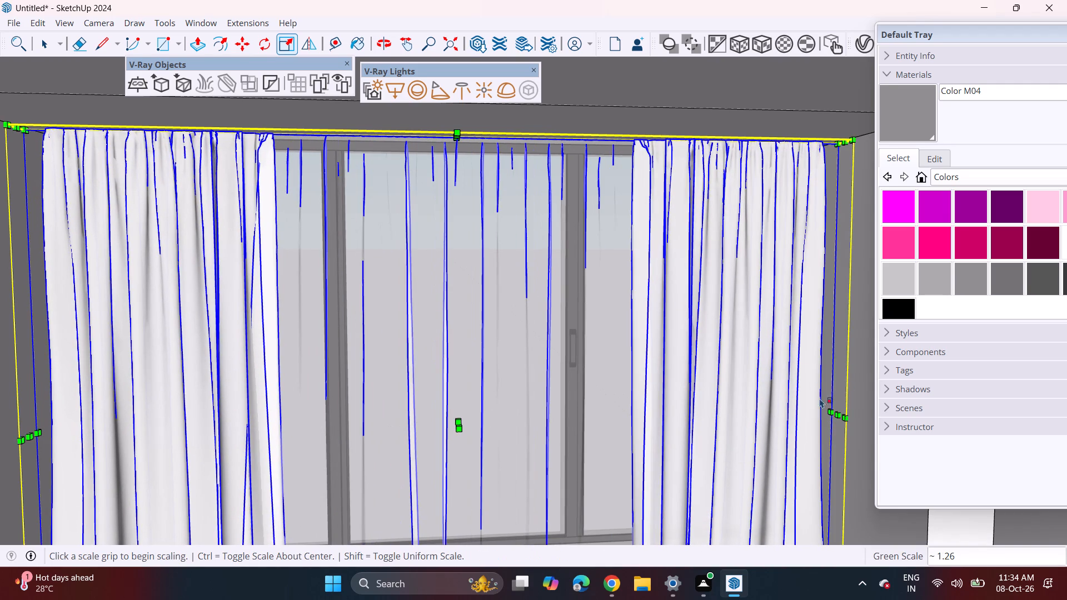
middle_drag(497, 383, 1066, 419)
middle_drag(323, 346, 459, 333)
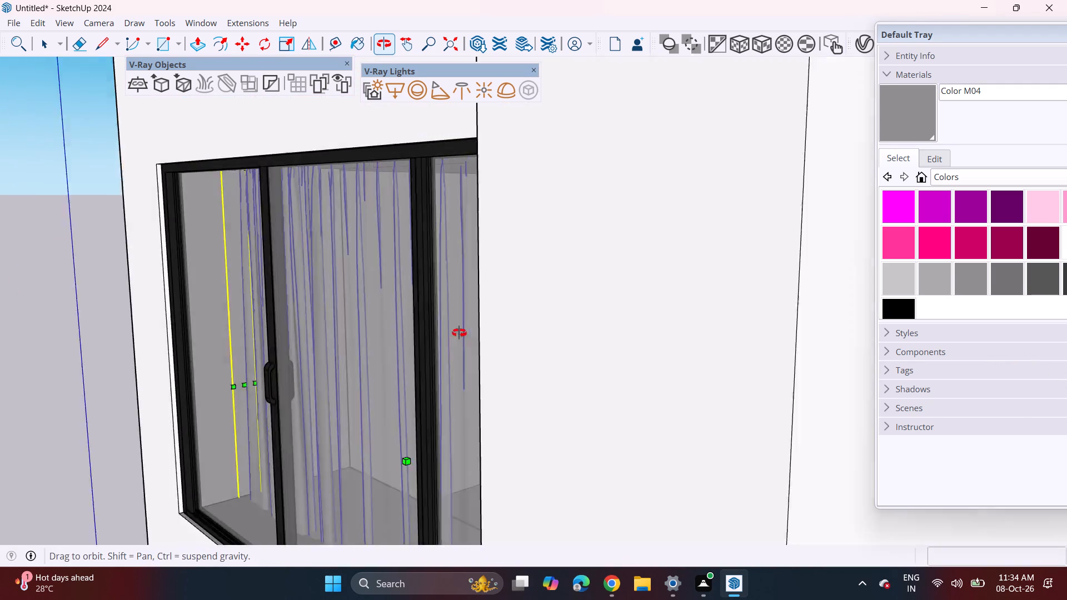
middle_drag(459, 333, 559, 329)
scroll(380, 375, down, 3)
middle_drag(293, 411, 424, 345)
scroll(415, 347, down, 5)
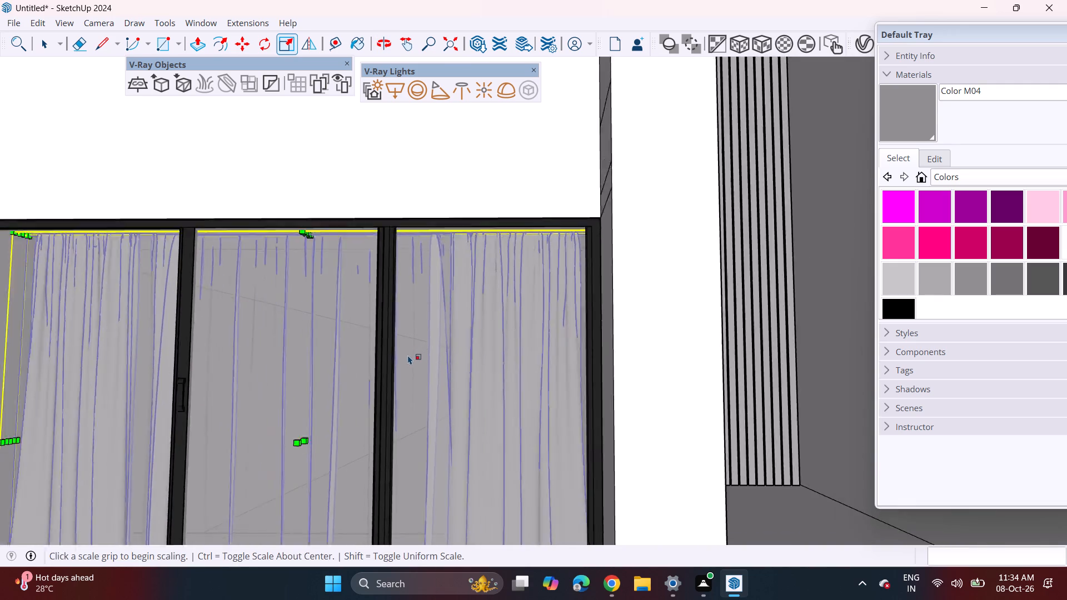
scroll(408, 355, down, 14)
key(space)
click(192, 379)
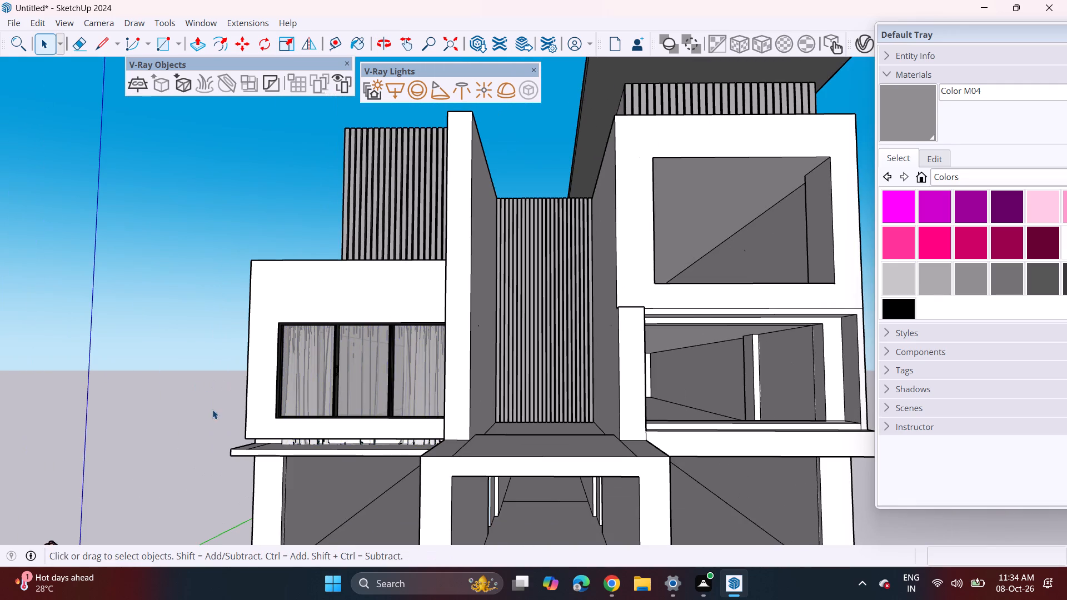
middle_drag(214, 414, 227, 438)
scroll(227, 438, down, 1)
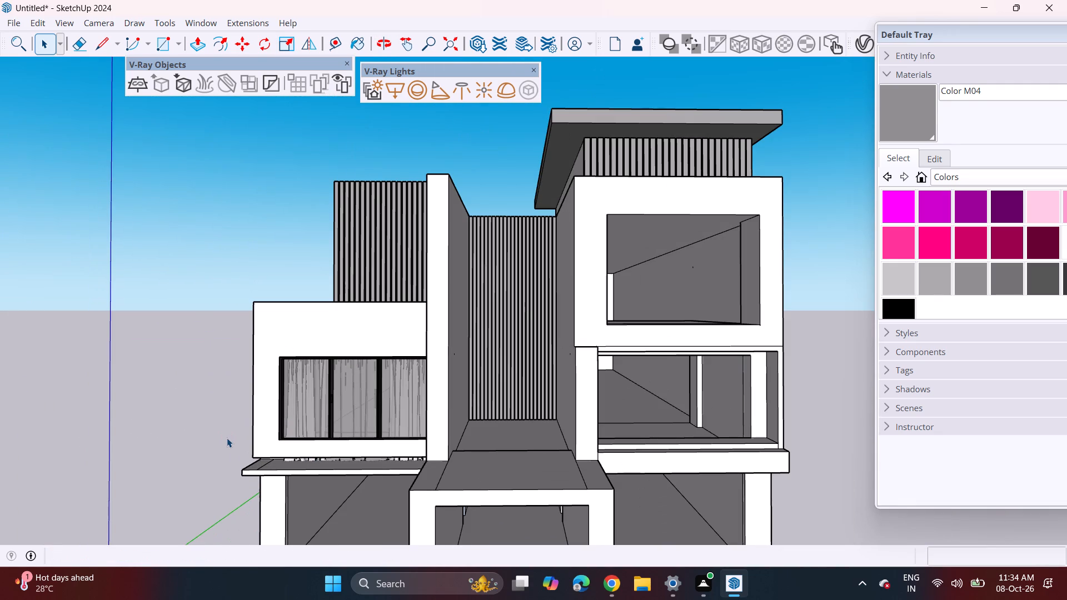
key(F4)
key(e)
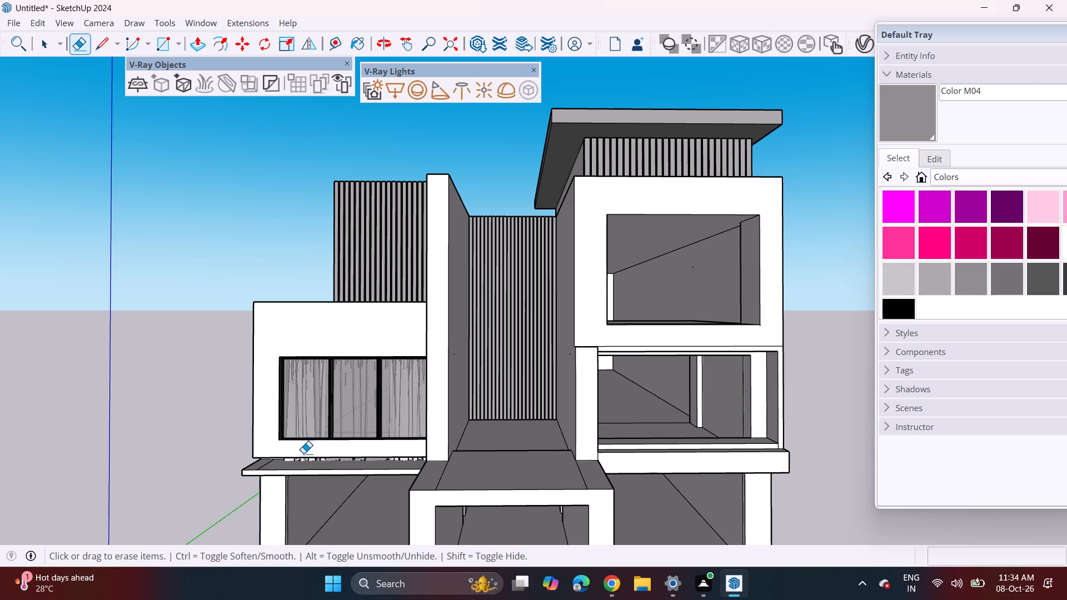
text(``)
Scale the curtain's height down along the blue axis so its bottom edge ends at the sliding door's lower frame.
middle_drag(263, 384, 522, 306)
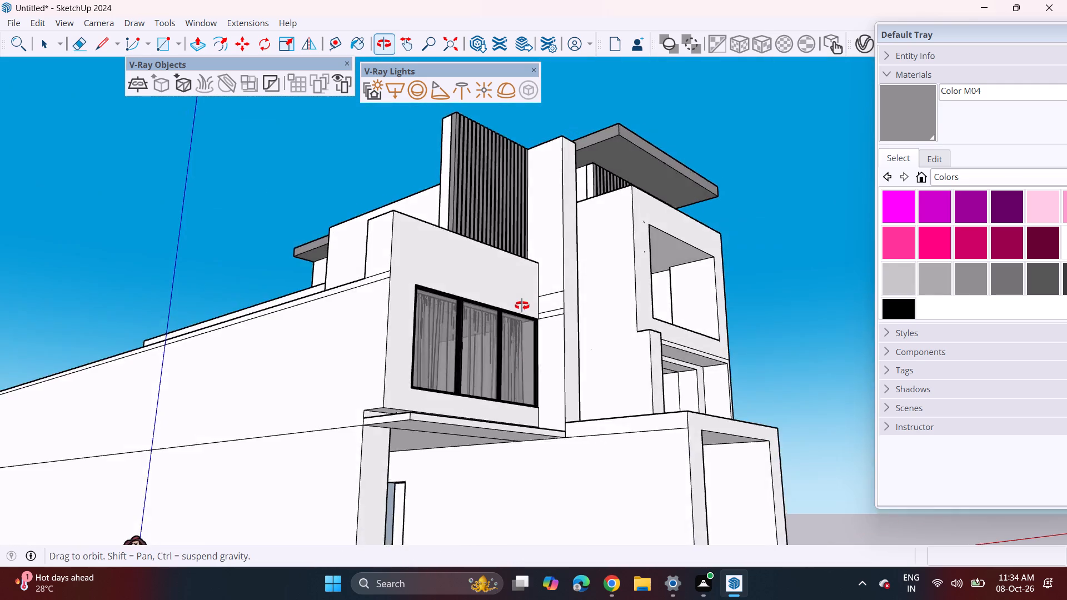
middle_drag(522, 306, 518, 311)
scroll(440, 394, up, 3)
middle_drag(442, 434, 446, 454)
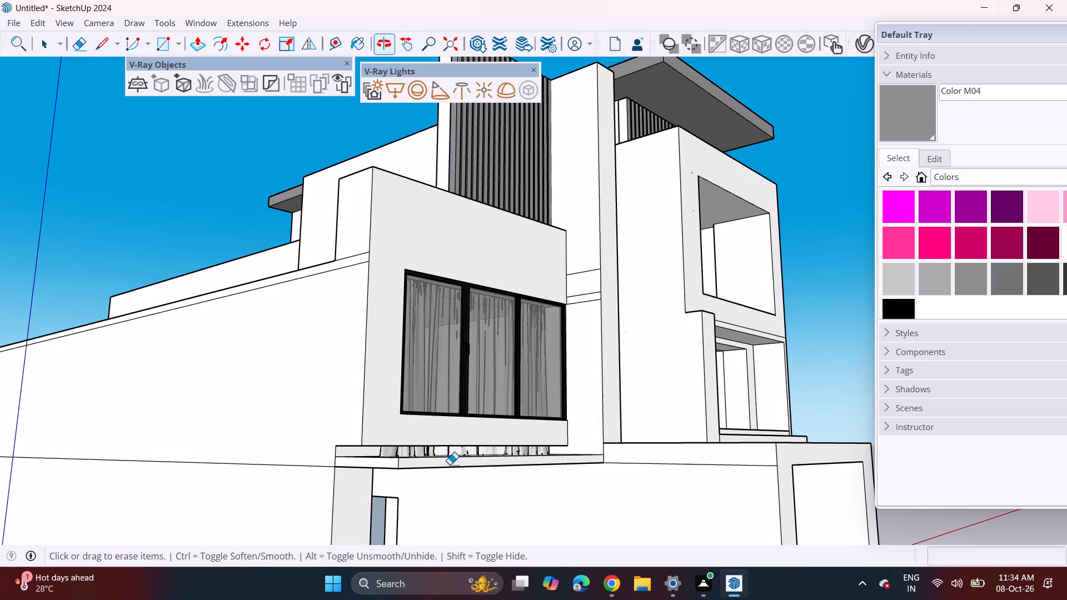
key(space)
click(464, 448)
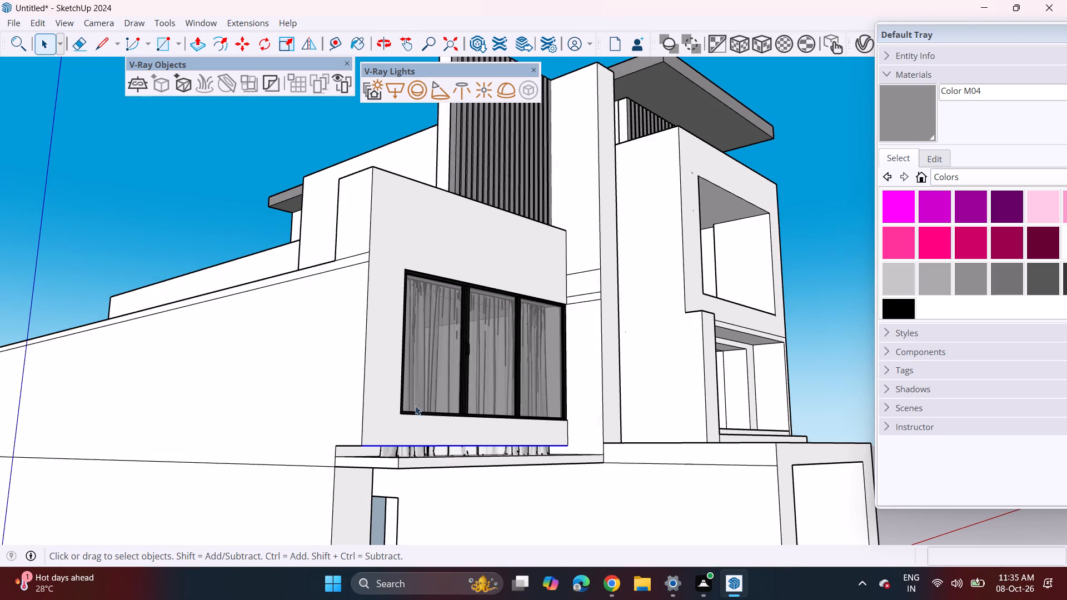
click(400, 447)
click(405, 455)
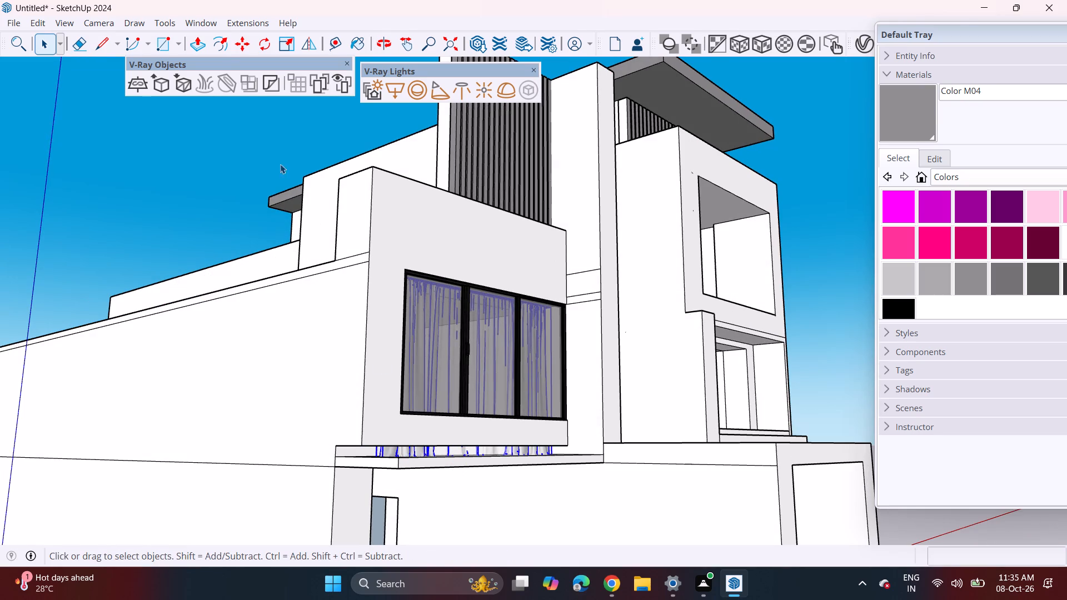
click(286, 45)
middle_drag(471, 470, 478, 467)
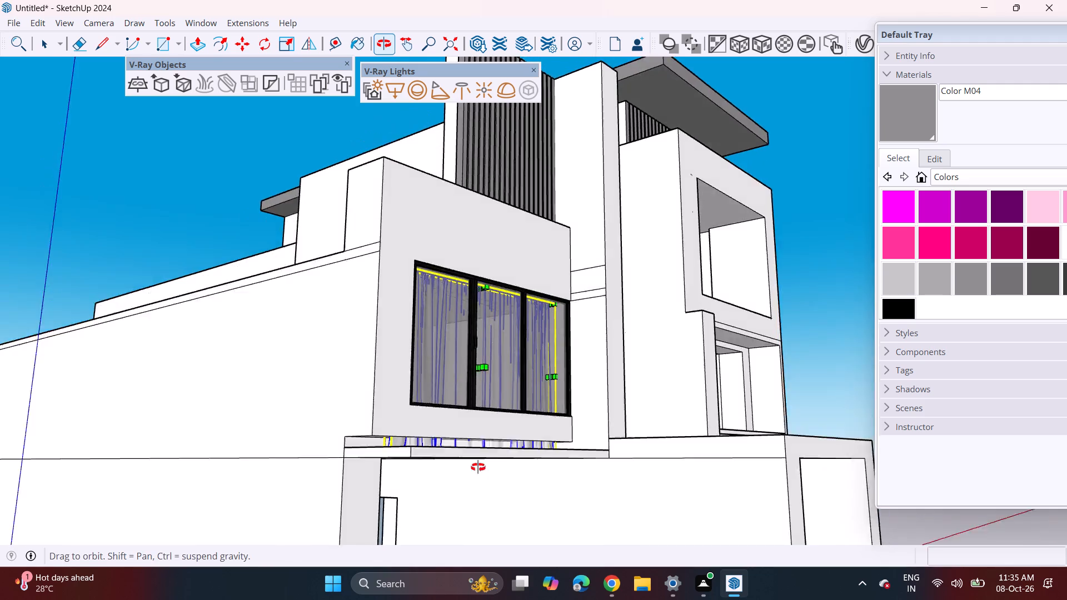
middle_drag(478, 467, 478, 512)
scroll(478, 512, up, 5)
click(483, 485)
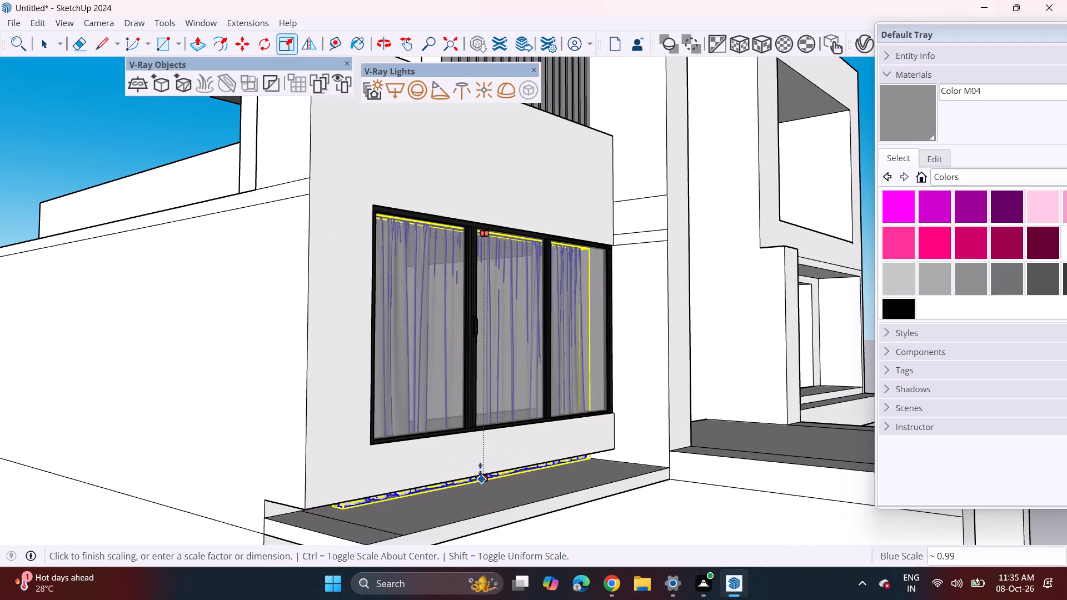
click(480, 433)
middle_drag(528, 412, 457, 428)
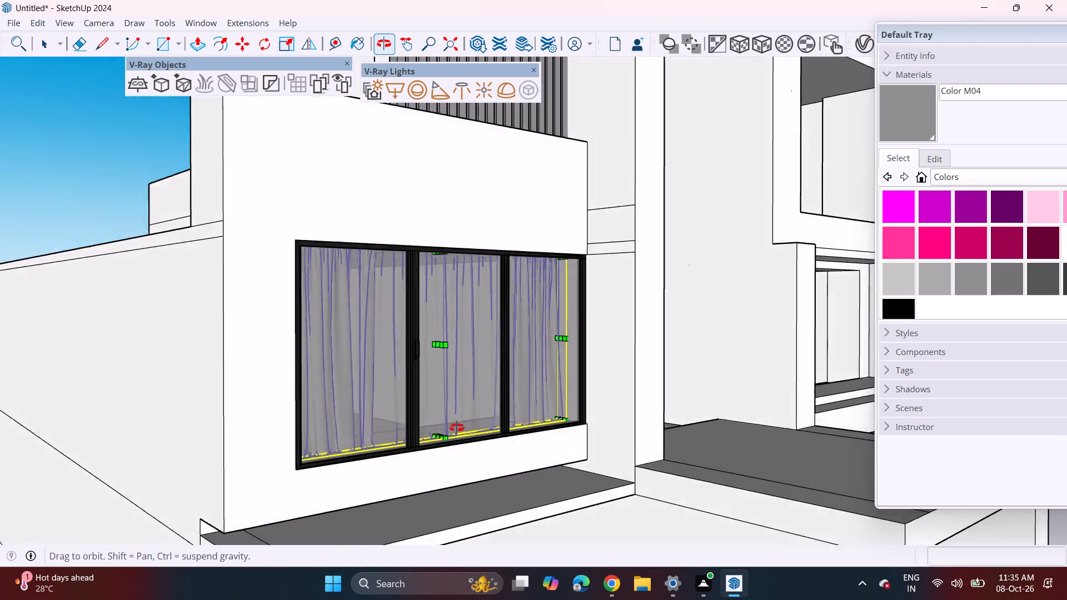
middle_drag(457, 428, 319, 428)
scroll(294, 416, down, 3)
key(space)
click(73, 352)
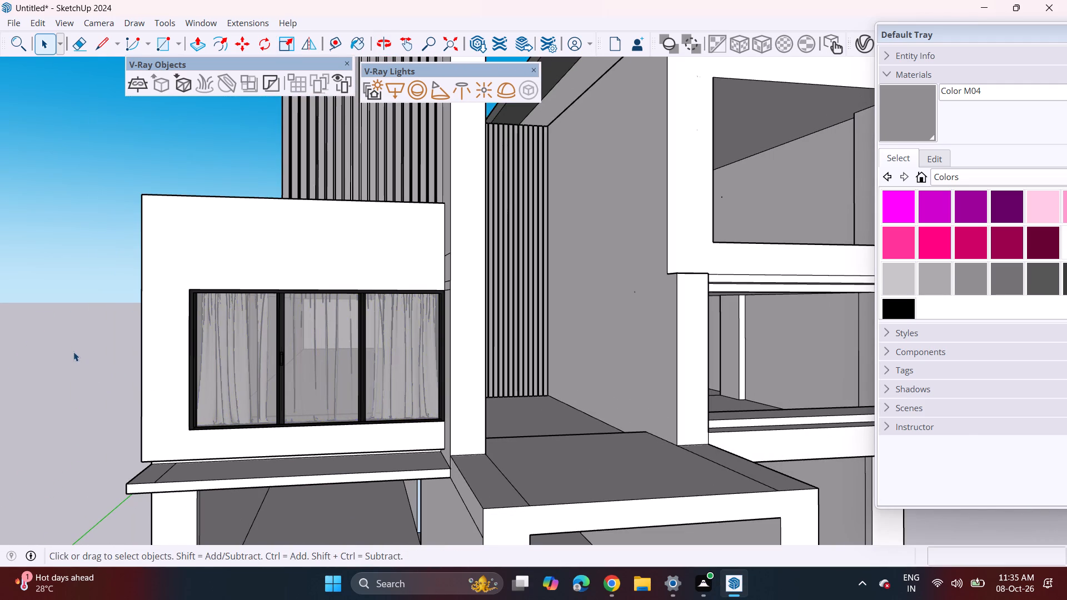
Move the curtain from its upper corner to the recess's inner upper corner, and about 9 3/4" further into the room.
middle_drag(150, 400, 425, 424)
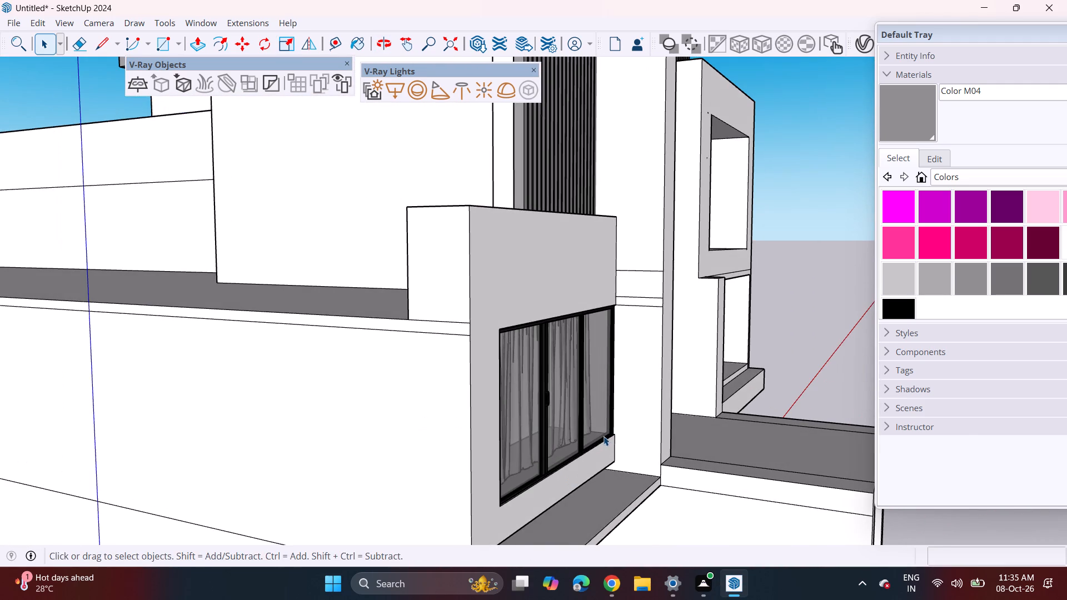
scroll(604, 436, up, 2)
click(574, 448)
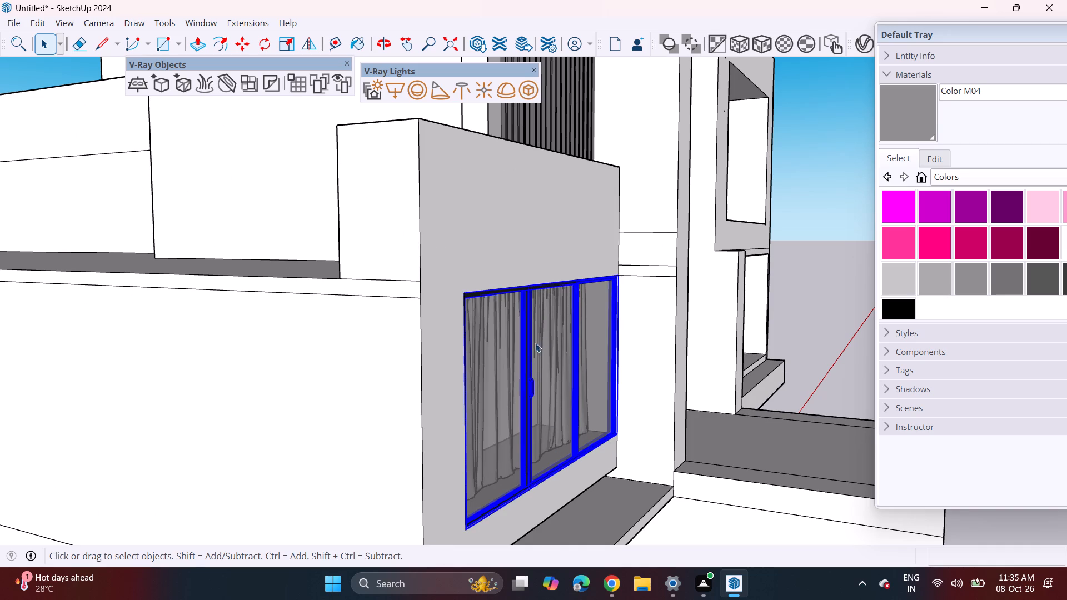
click(508, 369)
scroll(507, 378, up, 15)
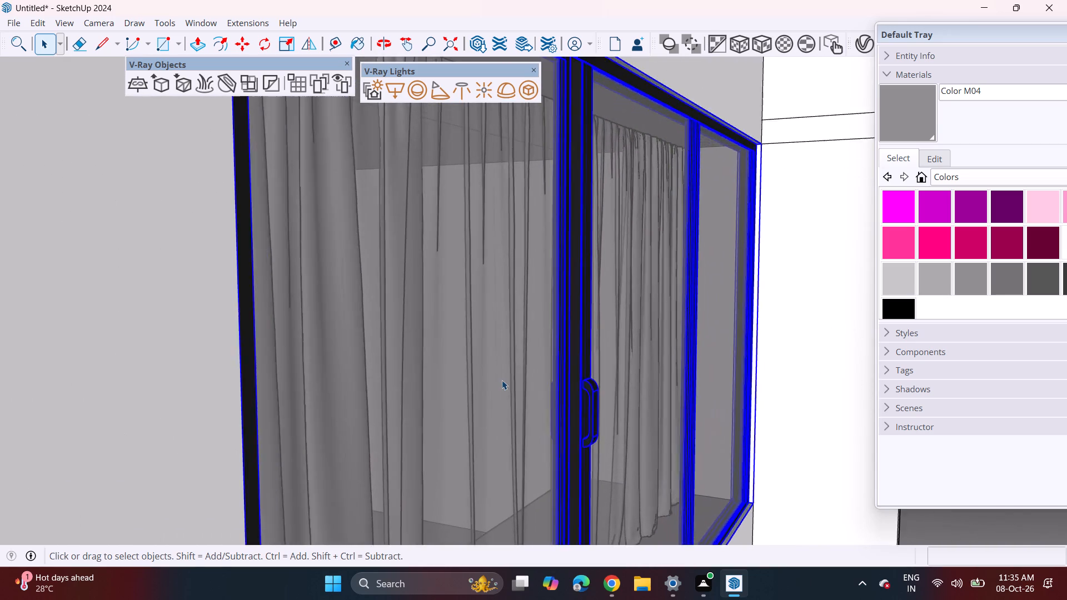
scroll(502, 380, up, 5)
middle_drag(507, 387, 933, 383)
scroll(603, 401, down, 2)
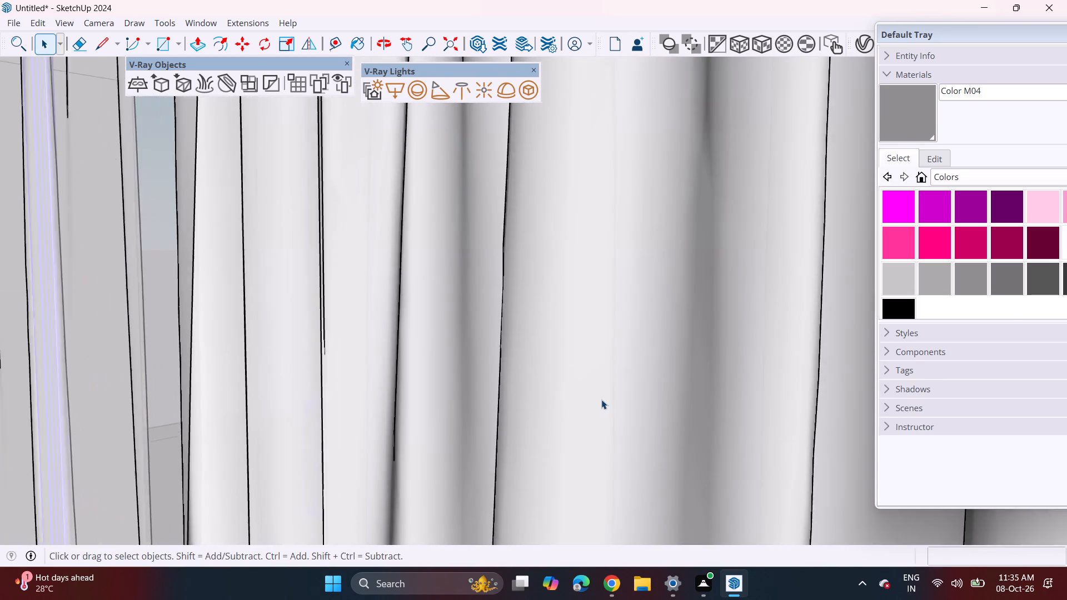
scroll(601, 399, down, 1)
middle_drag(563, 400, 812, 371)
scroll(483, 392, down, 16)
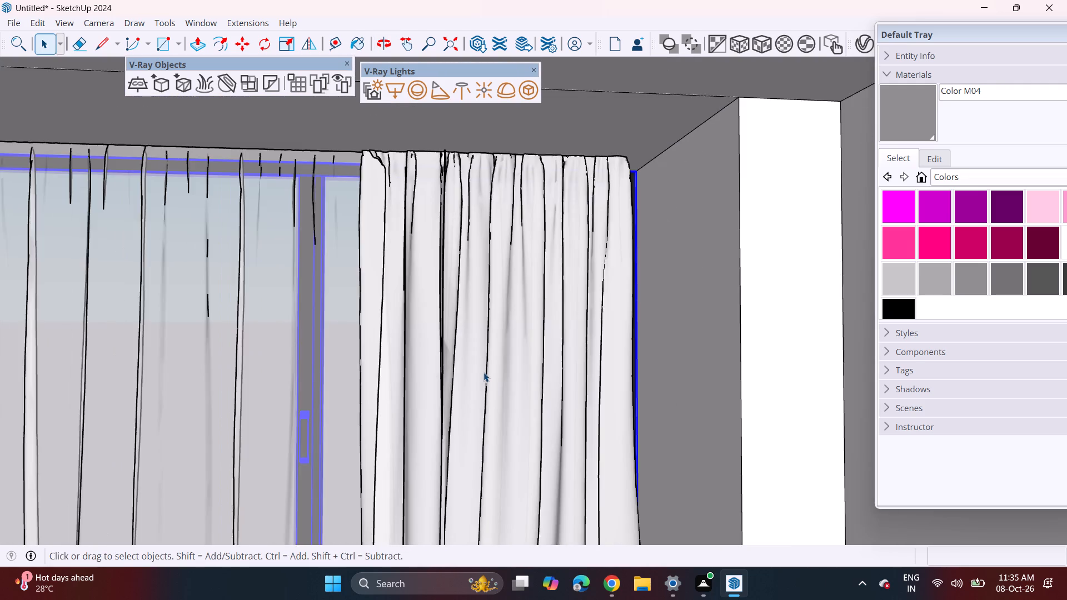
scroll(483, 372, down, 3)
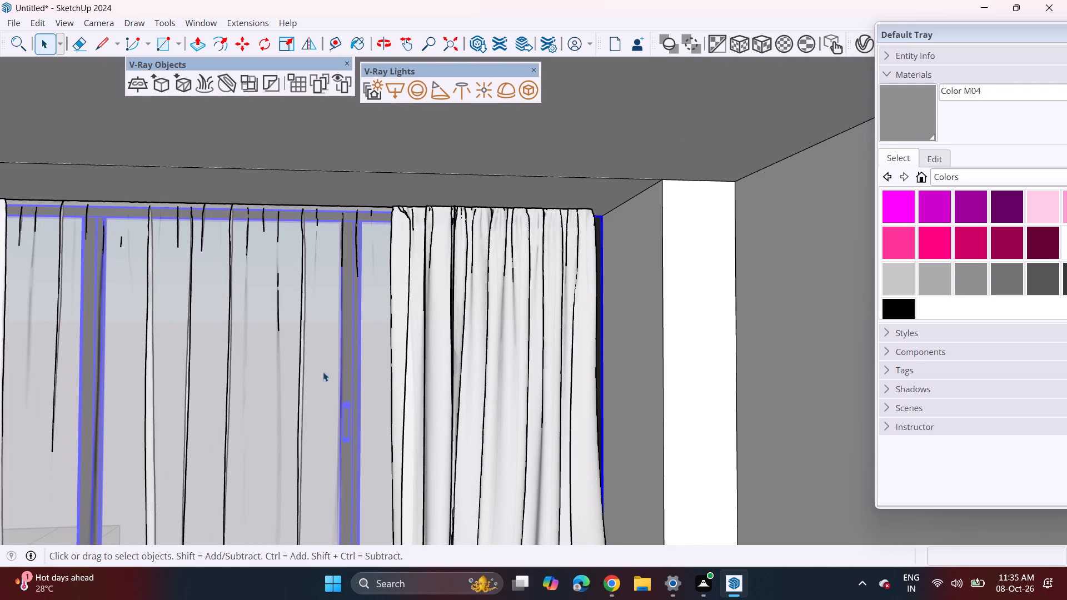
click(423, 339)
key(m)
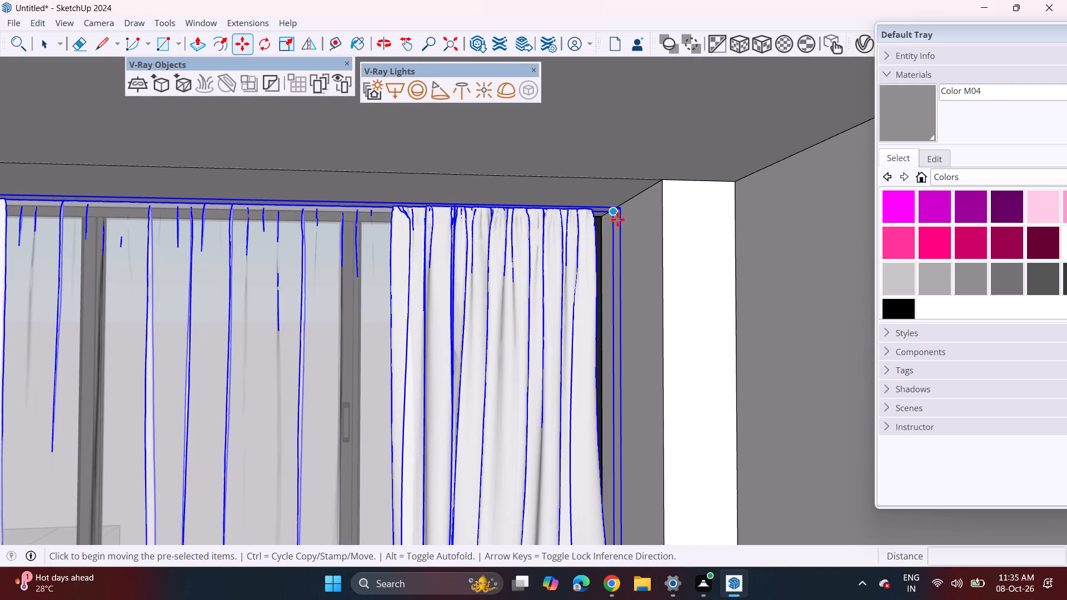
click(622, 209)
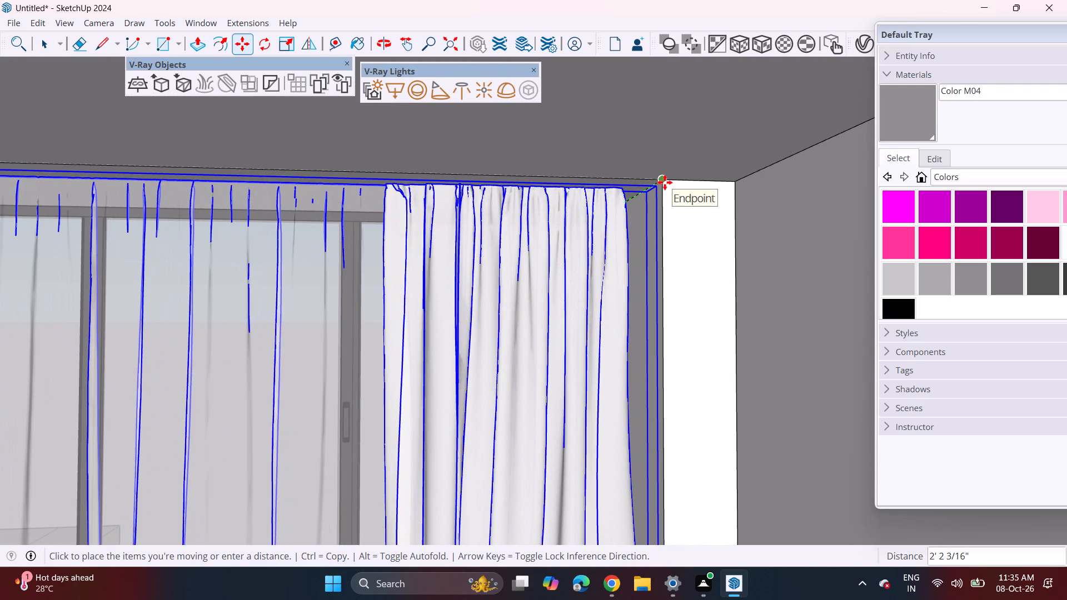
click(665, 182)
click(643, 196)
click(658, 185)
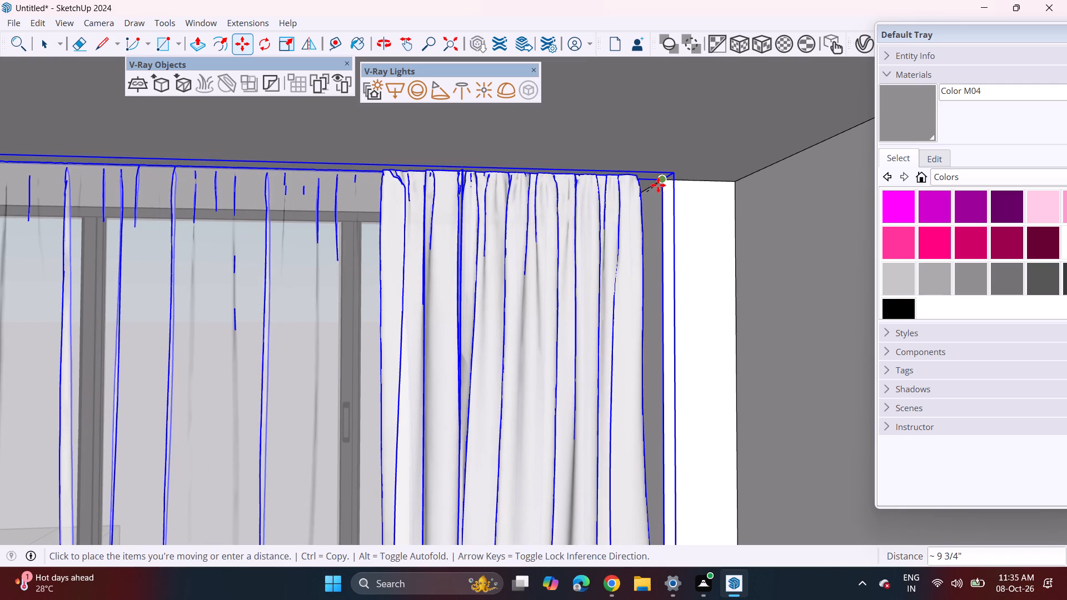
Move the sliding door about 3' 10 9/16" inward along the recess so it sits just in front of the curtain.
middle_drag(583, 231, 976, 244)
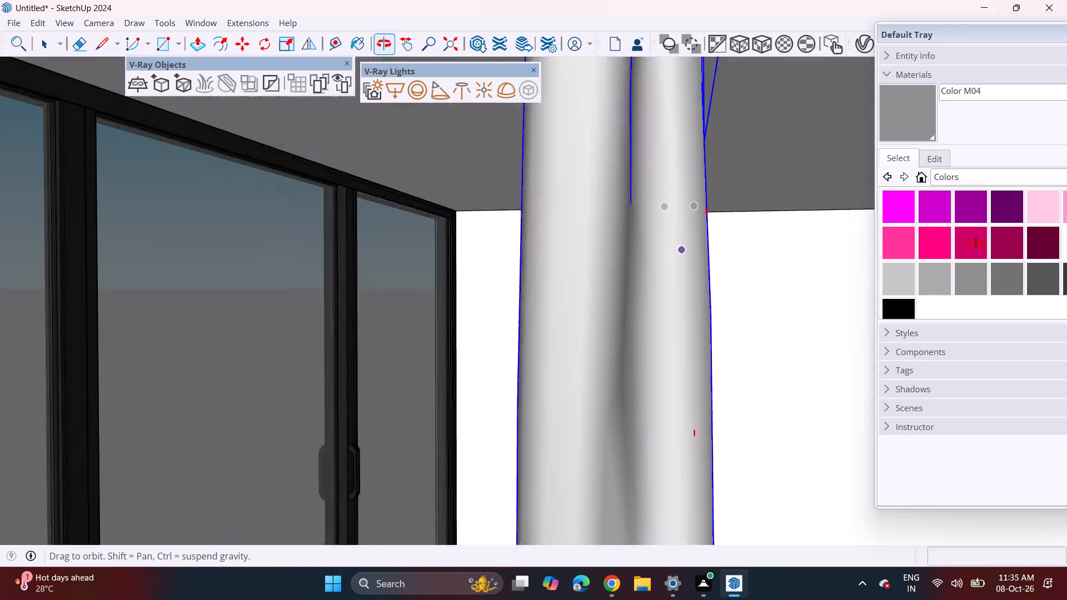
middle_drag(976, 244, 958, 256)
scroll(796, 311, up, 4)
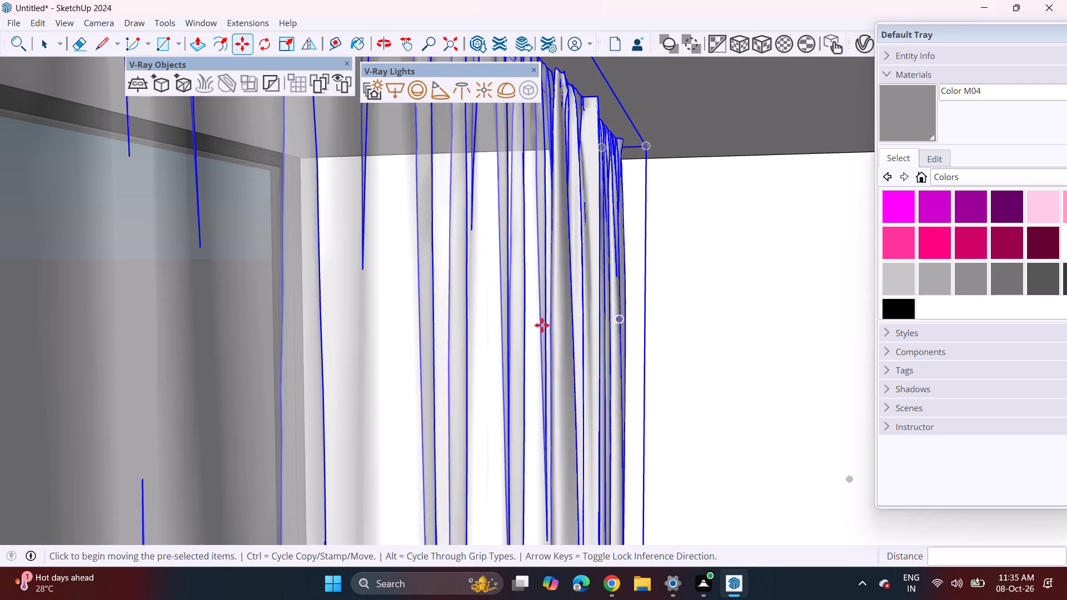
middle_drag(540, 325, 630, 294)
key(space)
click(239, 186)
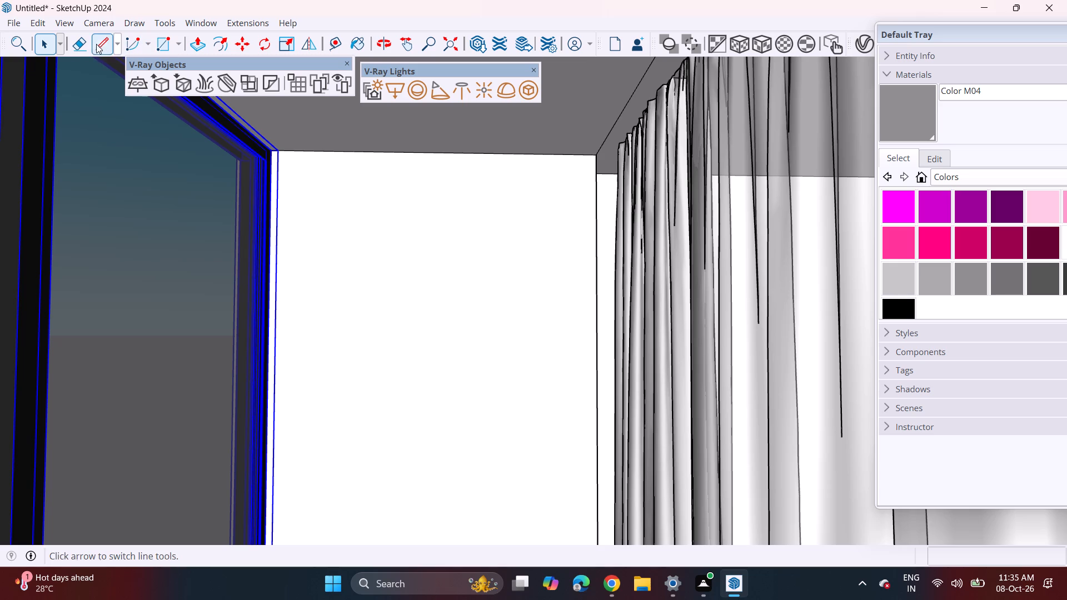
click(238, 47)
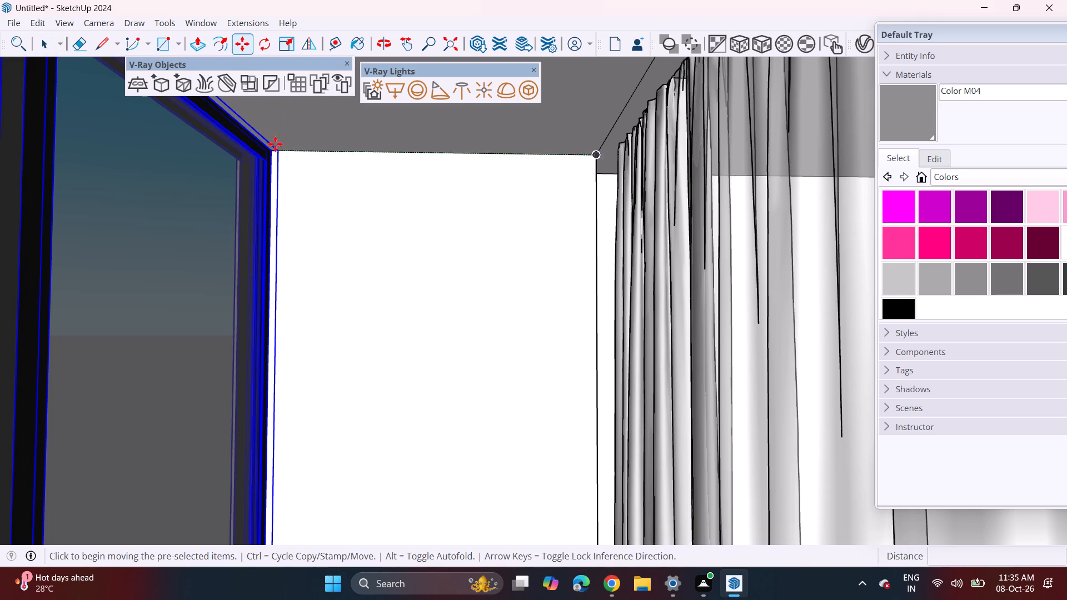
click(281, 152)
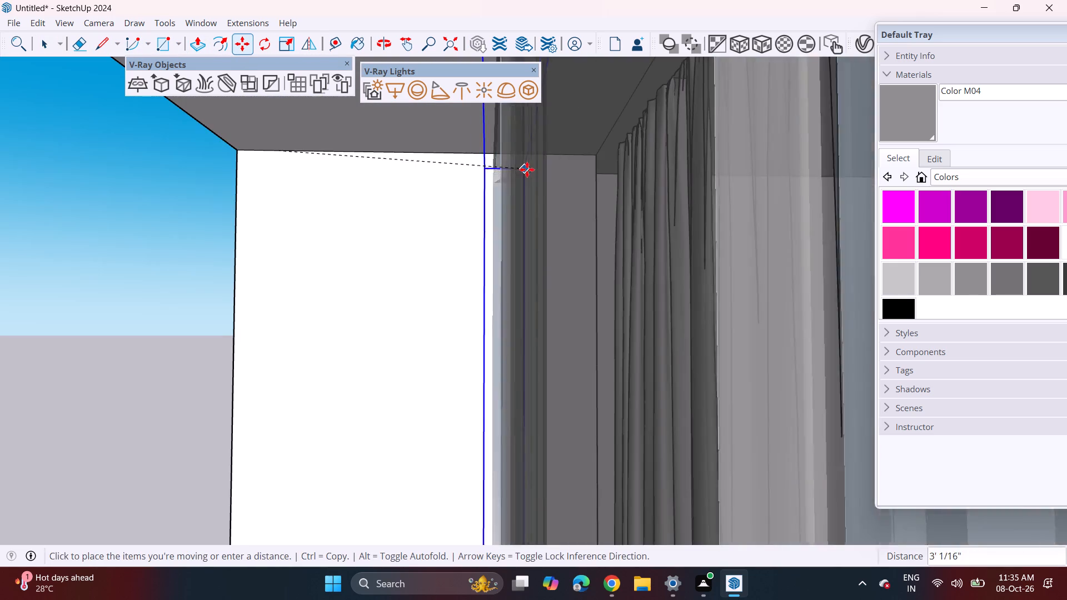
click(593, 155)
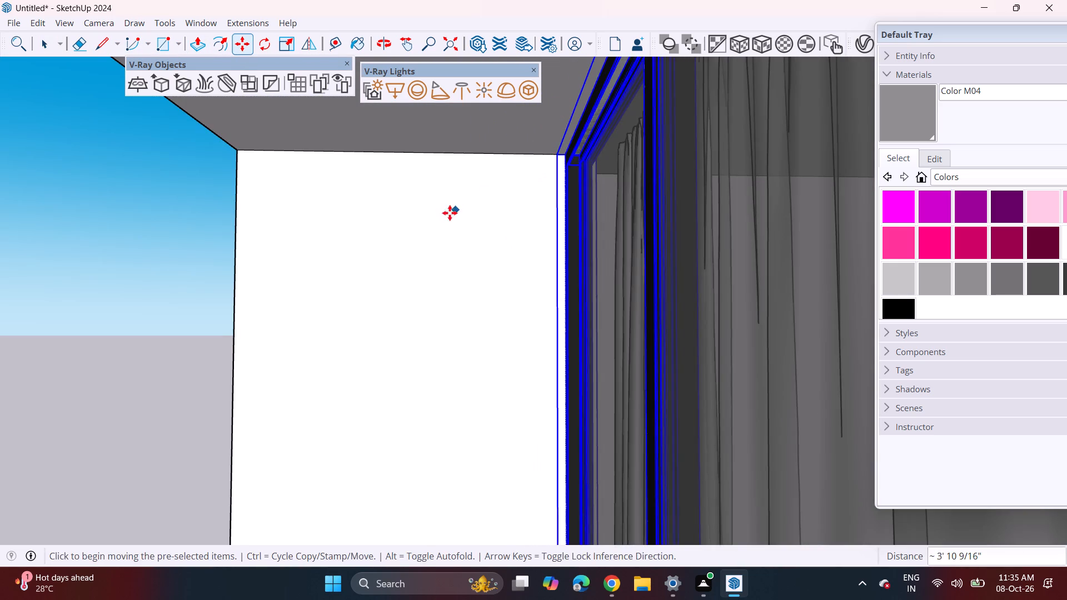
middle_drag(452, 216, 704, 251)
scroll(601, 254, down, 12)
scroll(527, 318, down, 5)
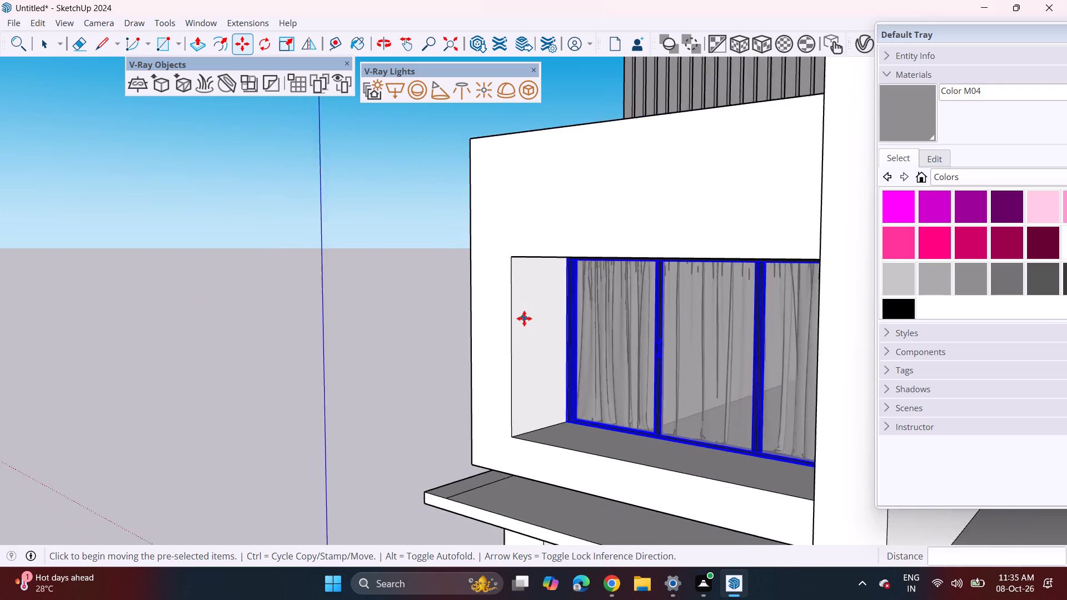
scroll(524, 318, down, 2)
middle_drag(436, 359, 605, 323)
shift+middle_drag(608, 366, 546, 376)
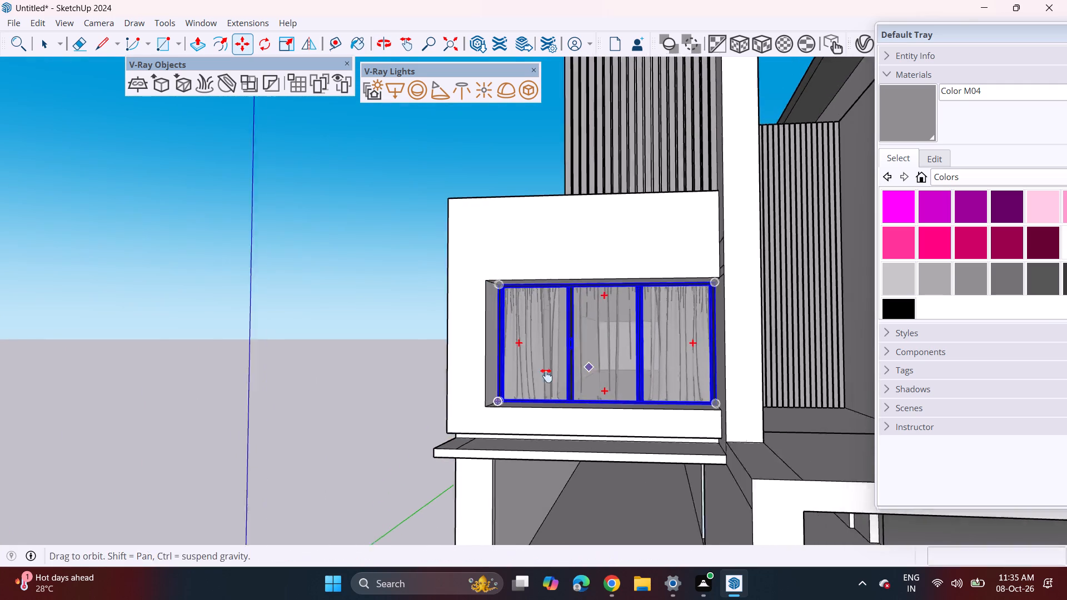
shift+middle_drag(546, 376, 485, 370)
middle_drag(445, 374, 495, 377)
scroll(495, 378, down, 6)
key(space)
click(281, 362)
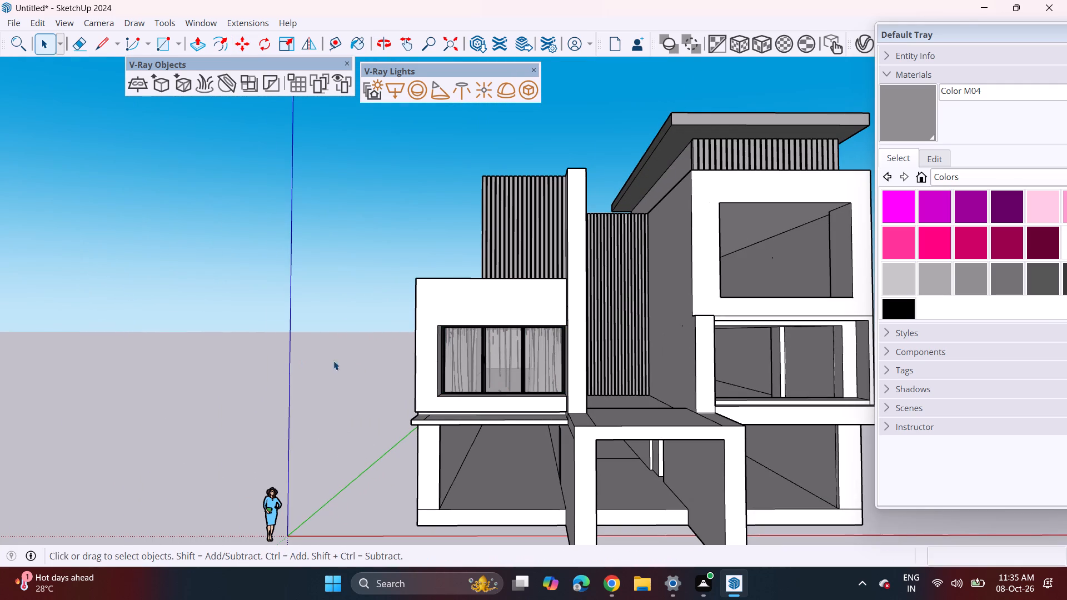
Copy the sliding door from the curtained first-floor recess about 10' 7 11/16" into the upper corner of the ground-floor opening directly below.
shift+middle_drag(470, 357, 285, 331)
middle_drag(249, 334, 272, 339)
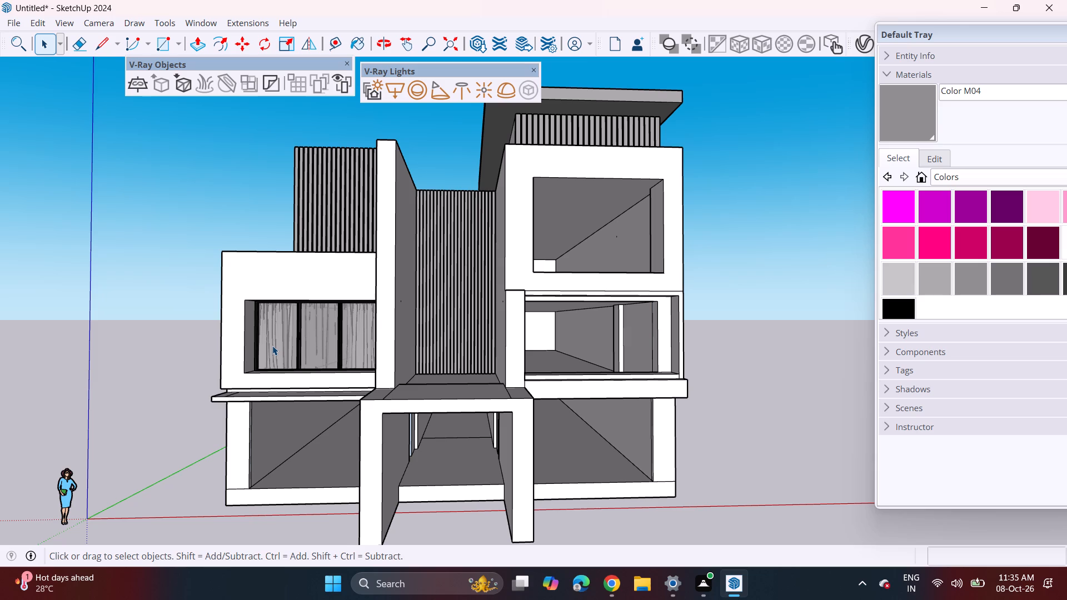
middle_drag(281, 327, 291, 321)
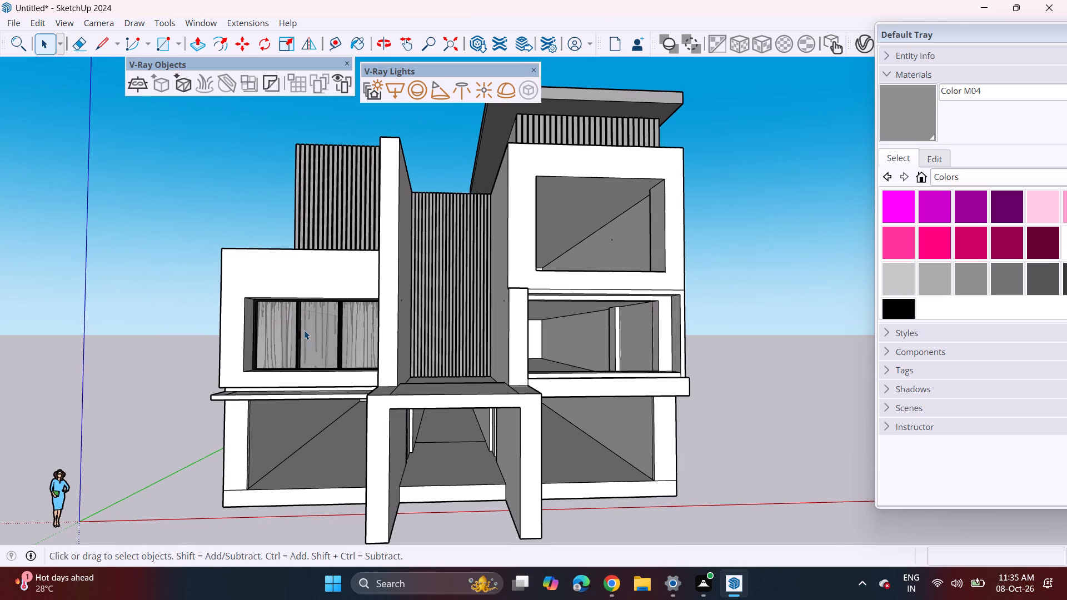
click(260, 311)
middle_drag(252, 313, 270, 308)
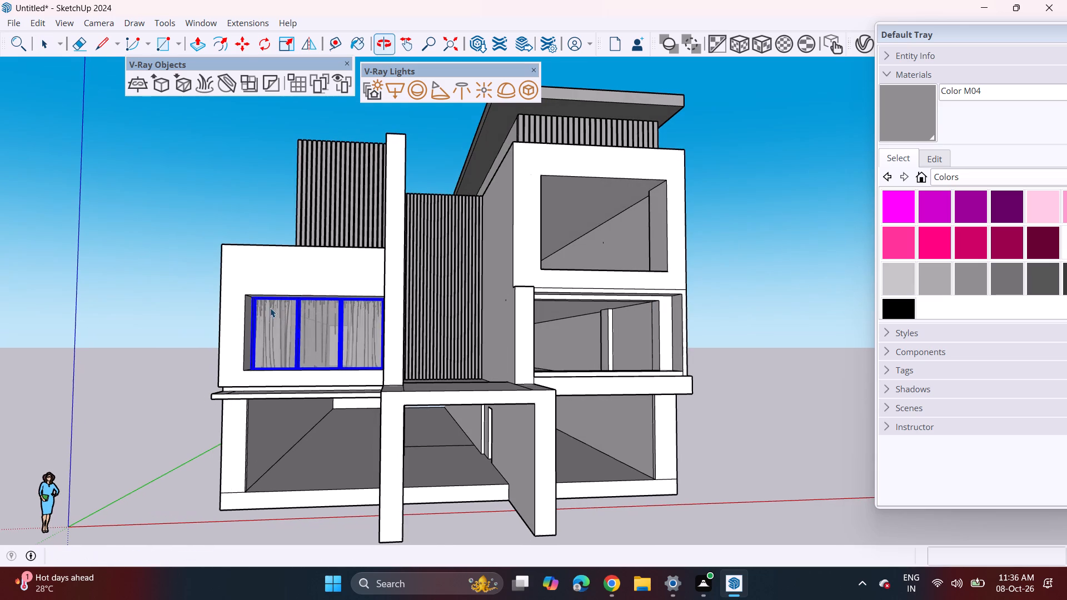
key(m)
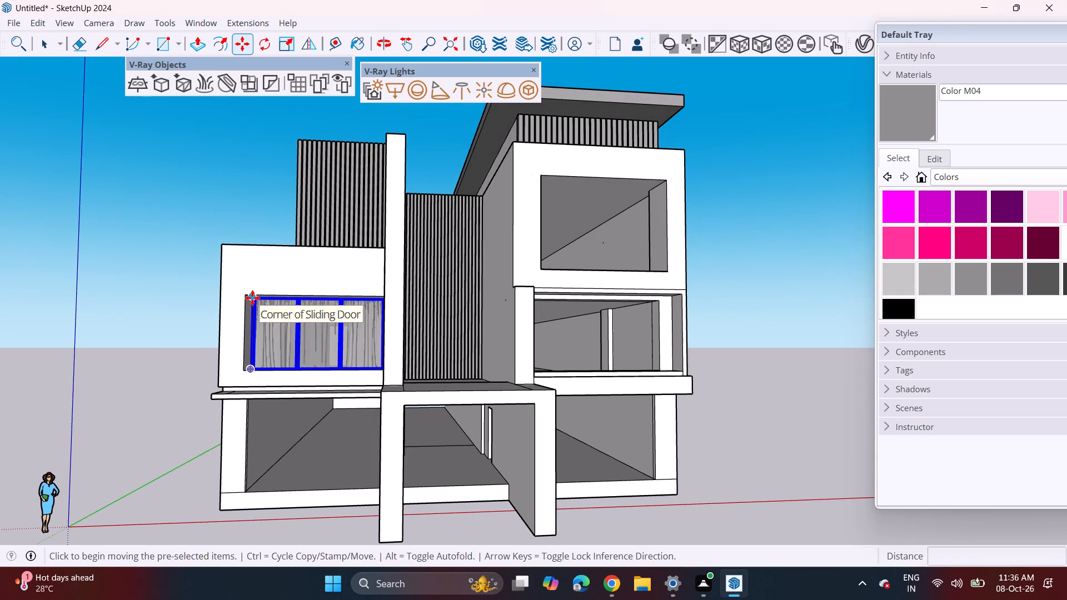
click(252, 298)
middle_drag(252, 388, 316, 345)
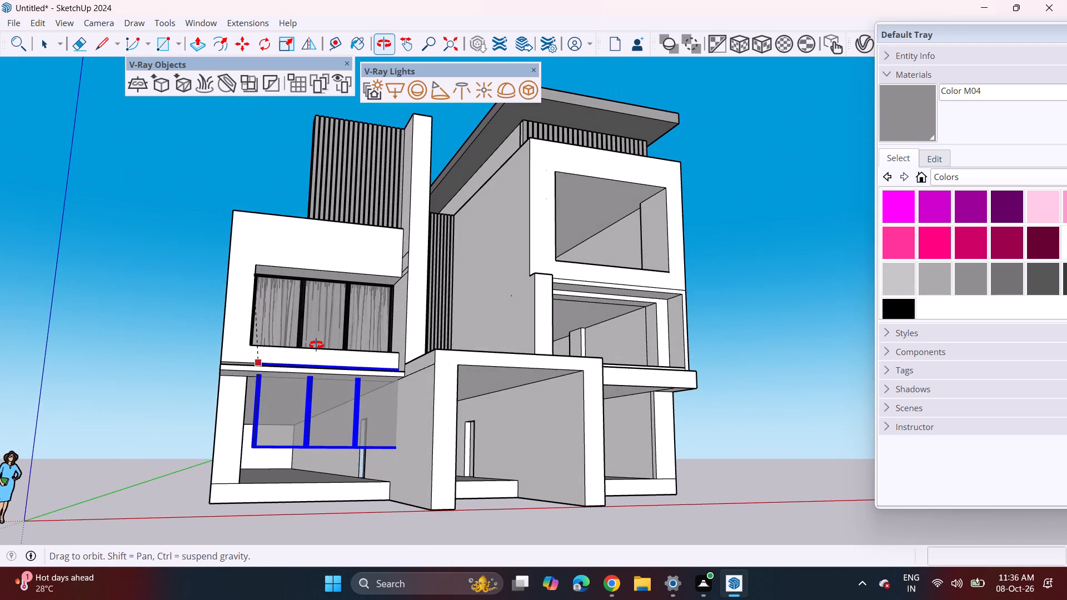
middle_drag(316, 345, 261, 364)
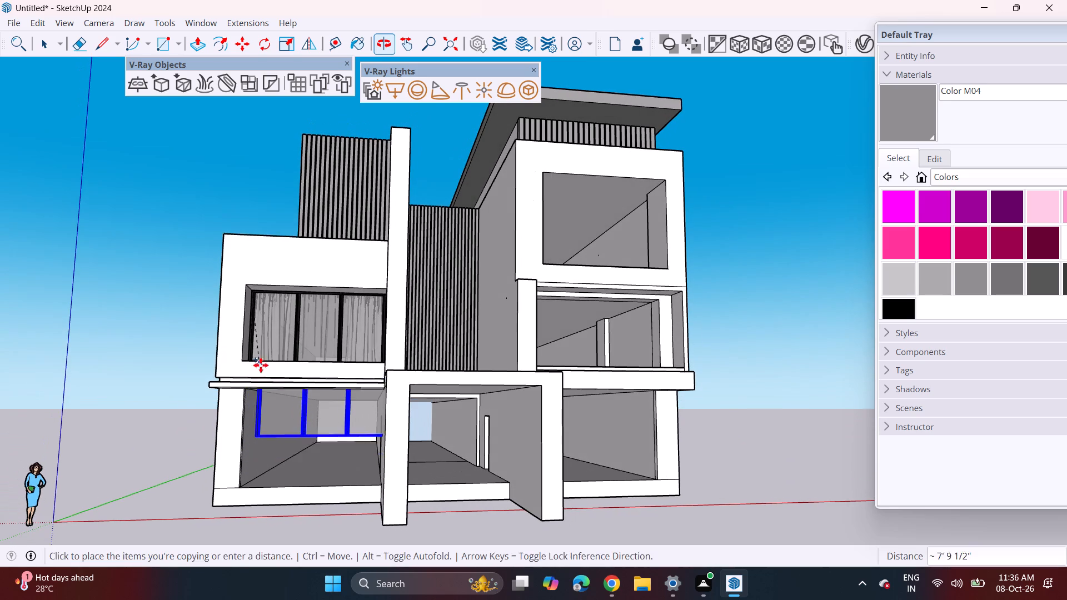
click(242, 393)
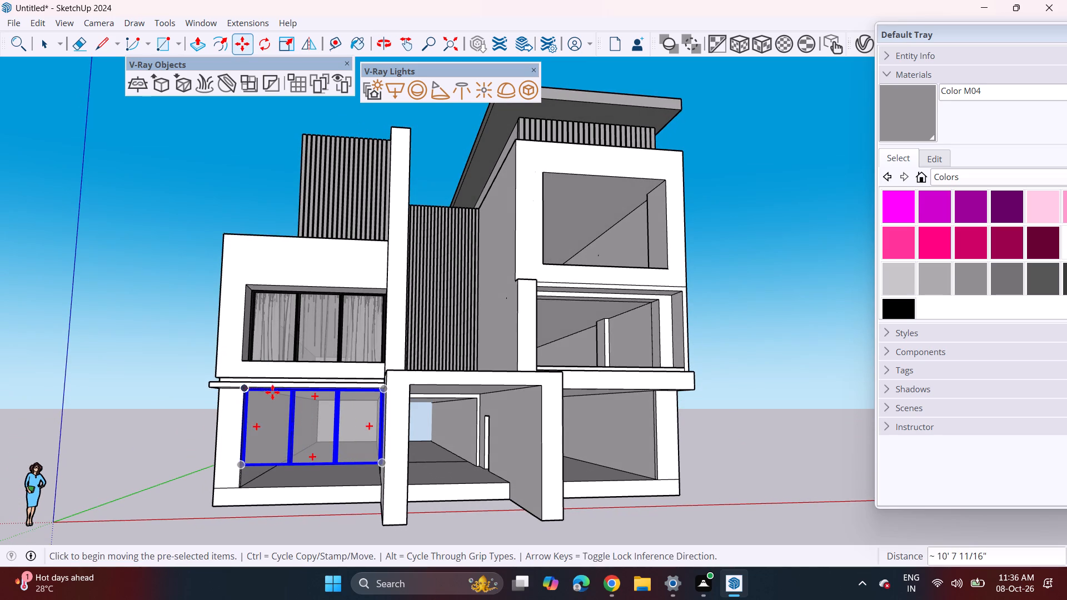
Copy the ground-floor sliding door across to the upper corner of the ground-floor opening on the other side of the entrance.
click(242, 388)
middle_drag(629, 402, 603, 404)
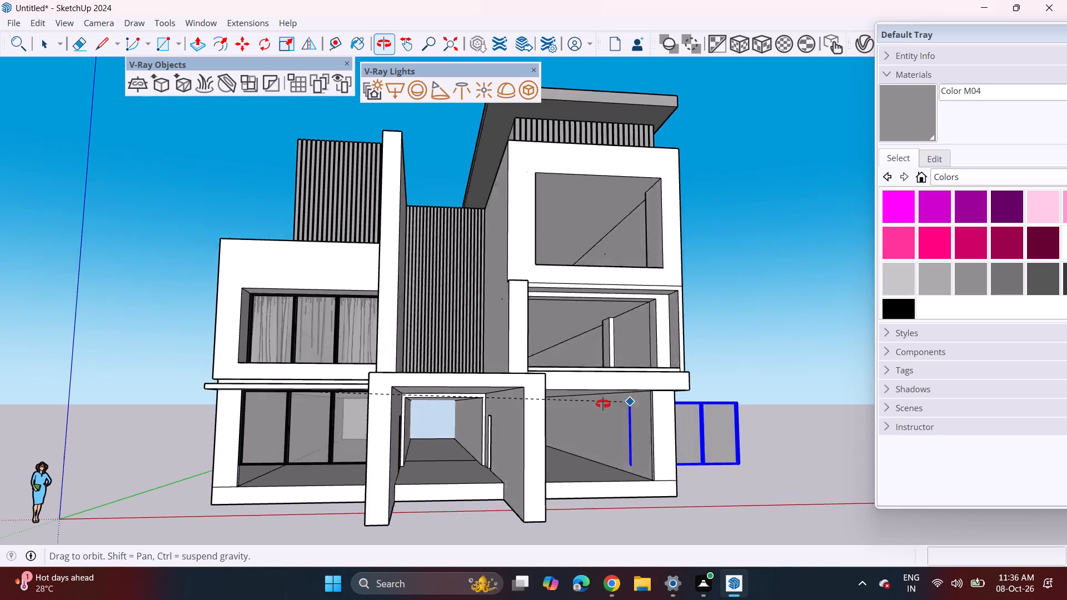
middle_drag(603, 404, 512, 394)
drag(492, 392, 497, 391)
Copy the second ground-floor sliding door about 24' 11 15/16" up and back into the first-floor balcony room above it.
click(495, 385)
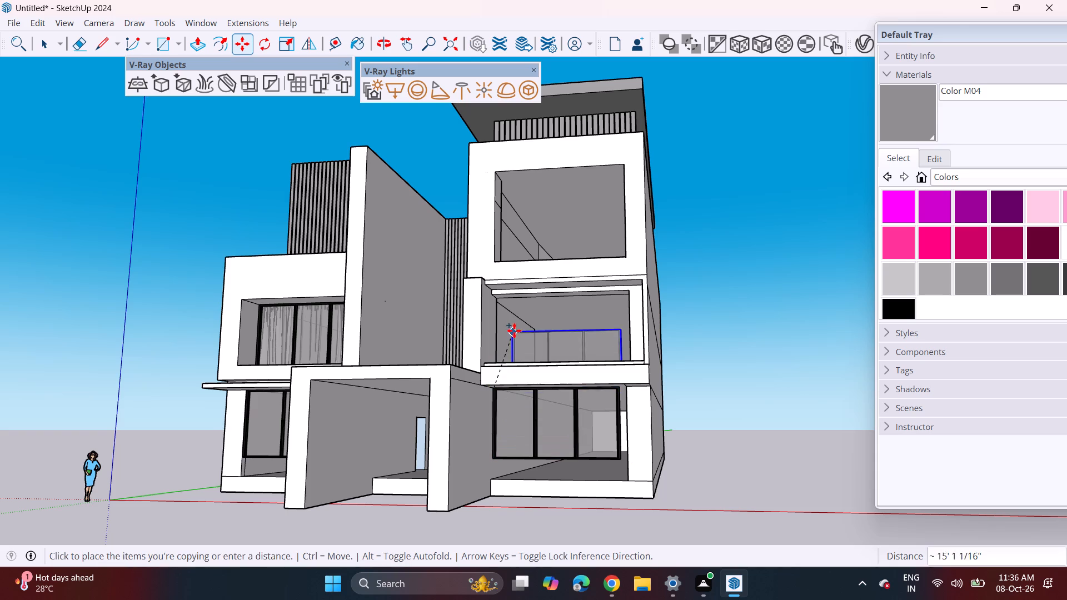
middle_drag(497, 303, 540, 367)
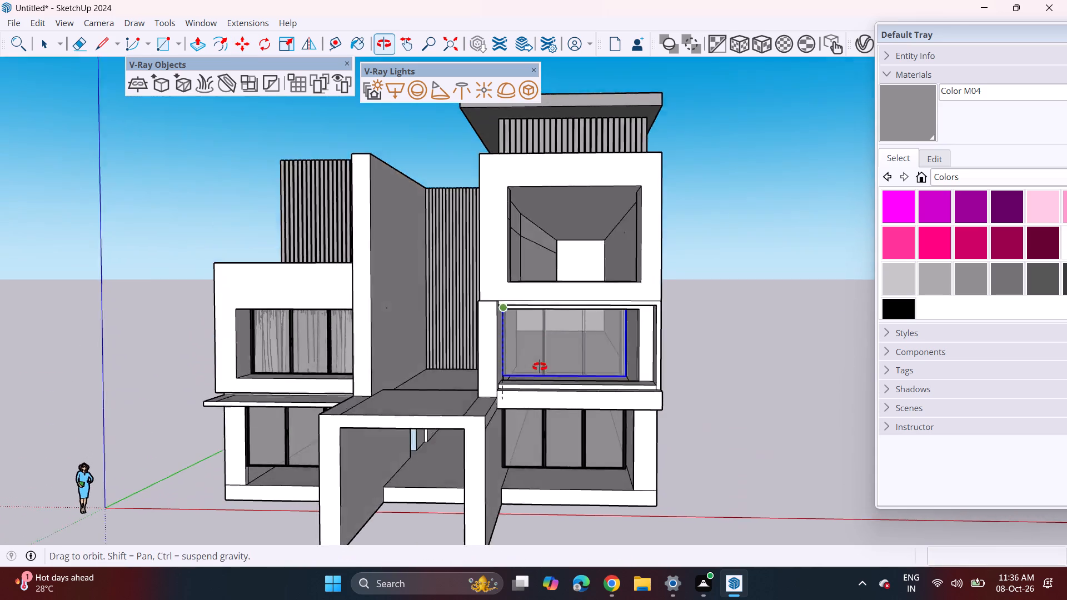
middle_drag(540, 367, 550, 379)
scroll(542, 336, up, 4)
middle_drag(511, 317, 489, 286)
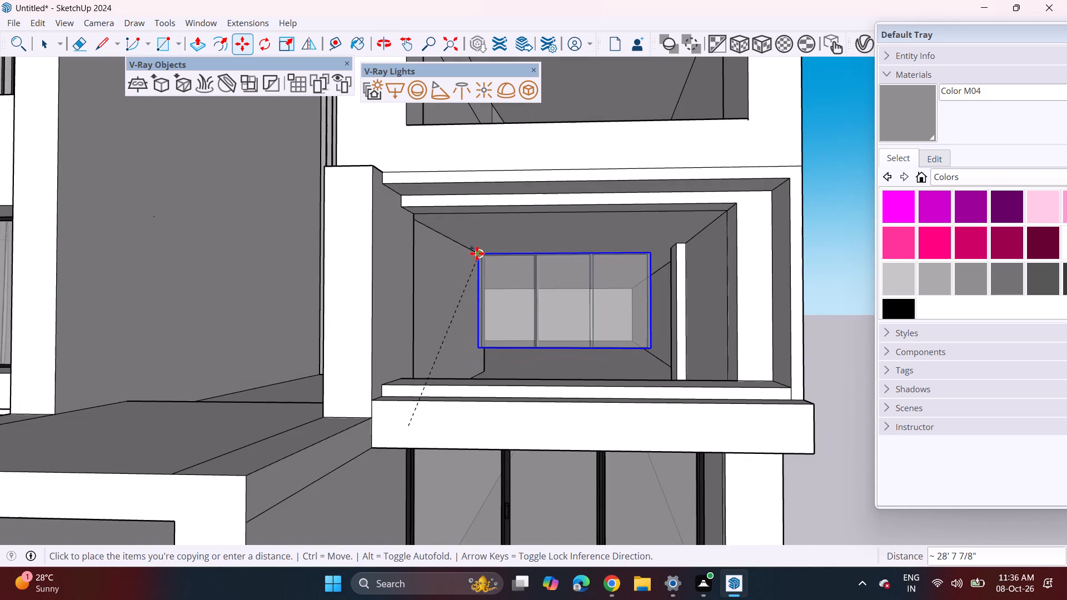
click(470, 253)
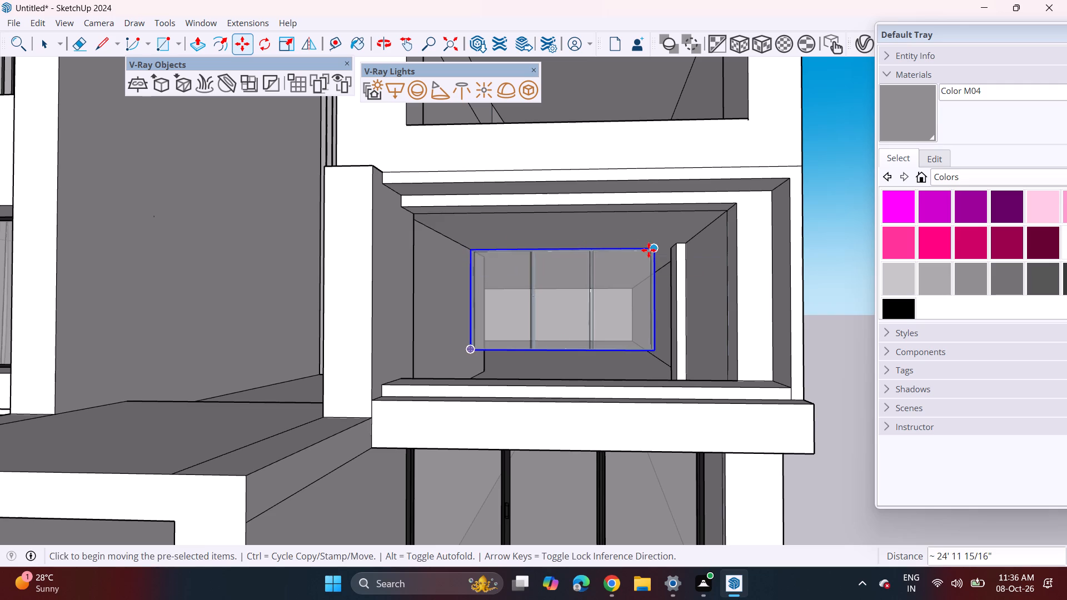
Move the balcony room's sliding door by its upper corner to the top corner of the white wall end beside it.
click(661, 245)
click(651, 249)
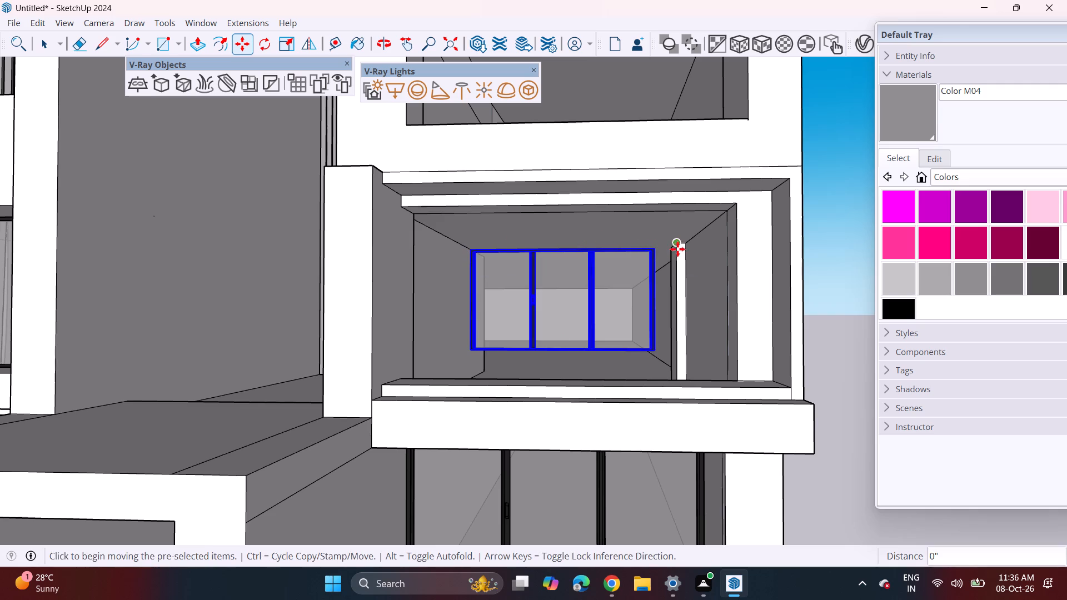
click(652, 248)
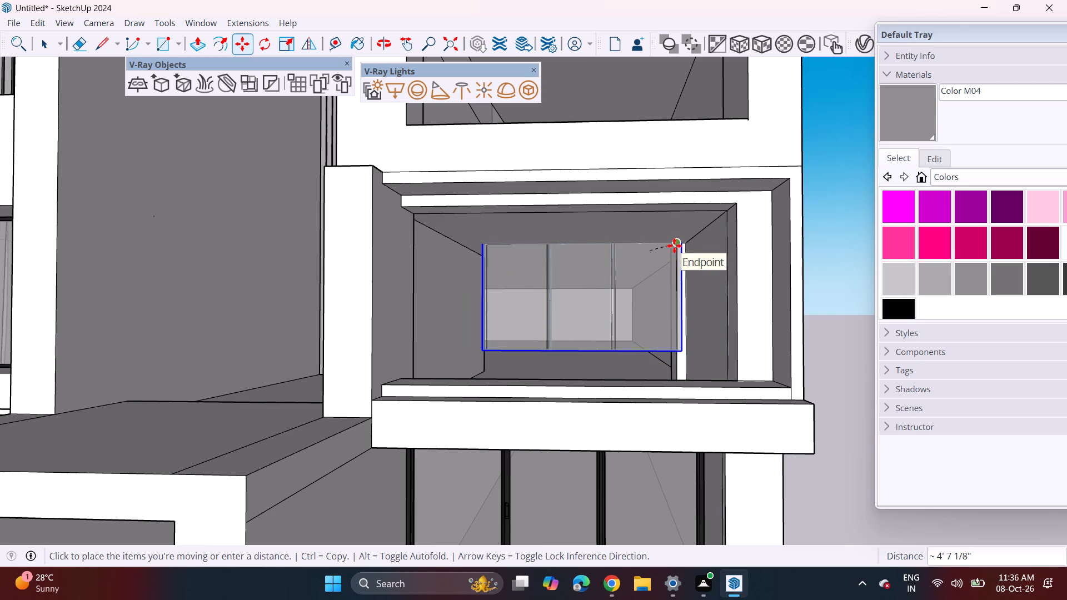
click(652, 264)
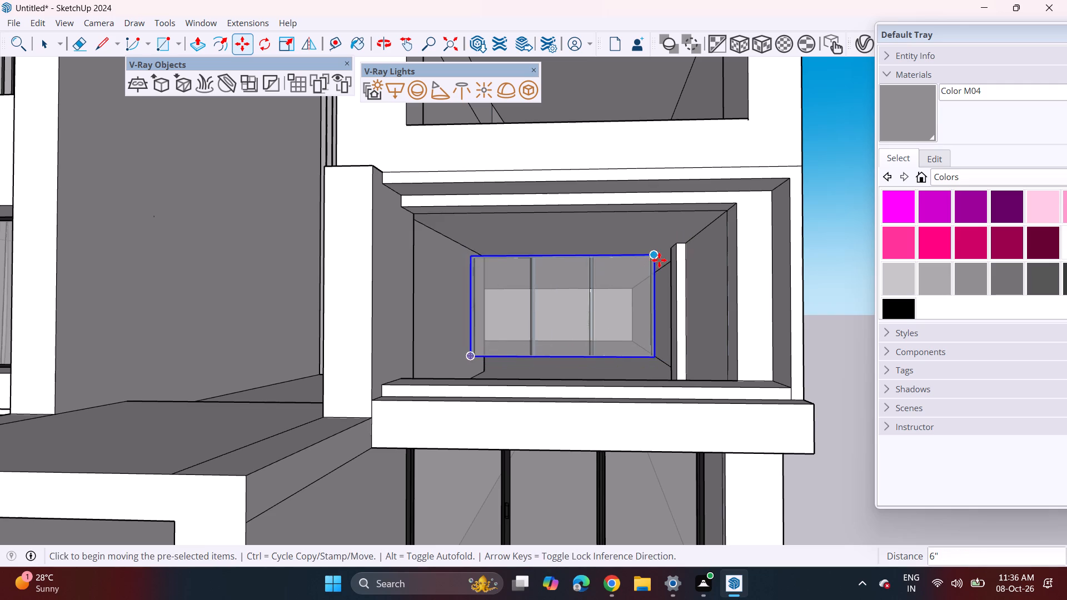
scroll(659, 259, up, 4)
click(653, 250)
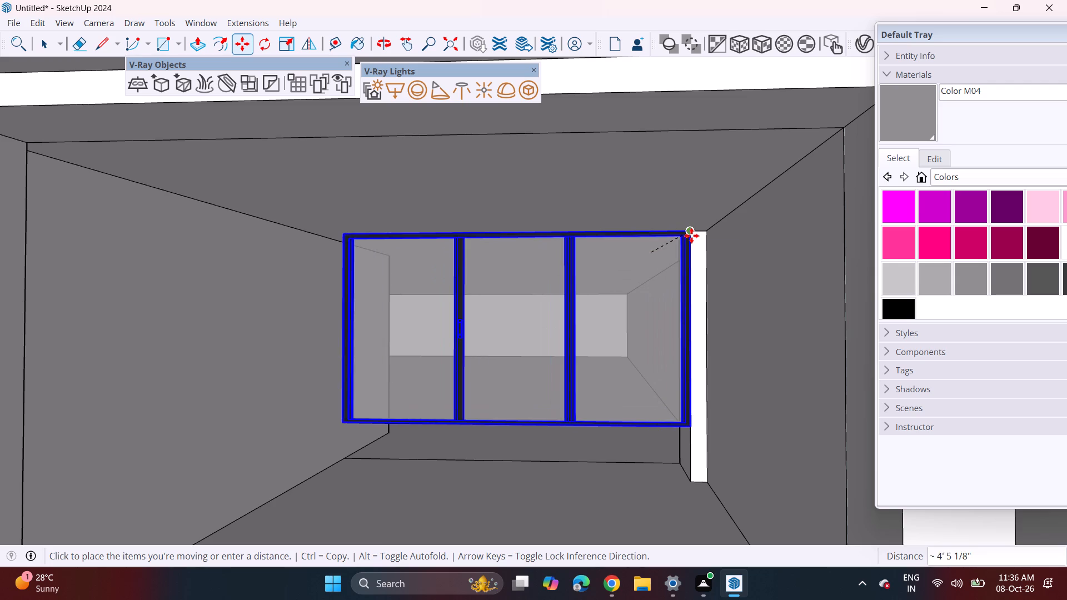
click(691, 236)
Copy the balcony sliding door about 21' 5 1/16" up to the inner upper corner of the top-floor opening.
scroll(604, 281, down, 11)
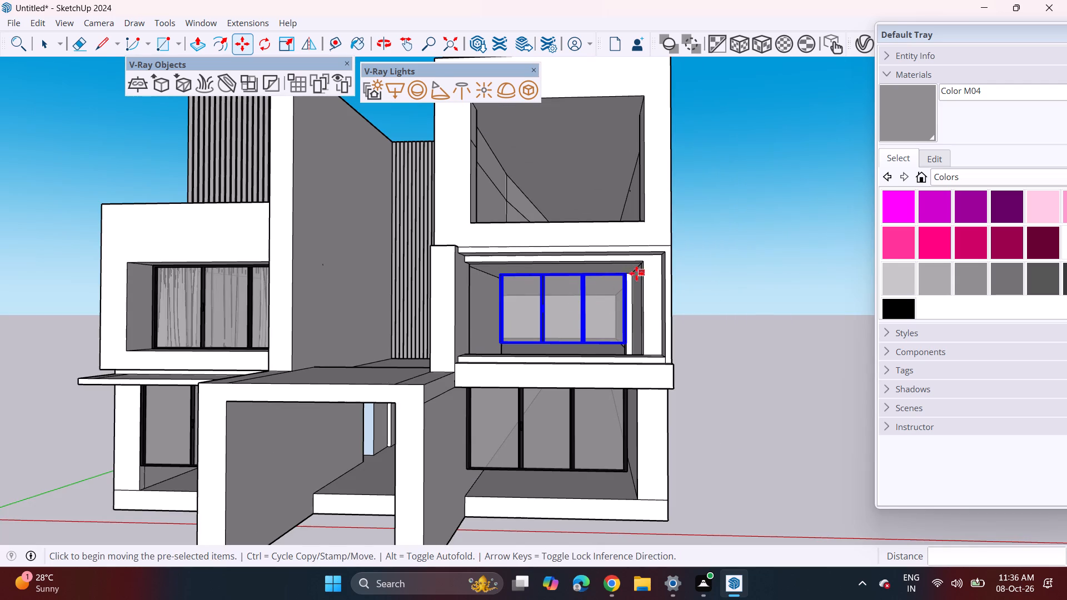
click(628, 275)
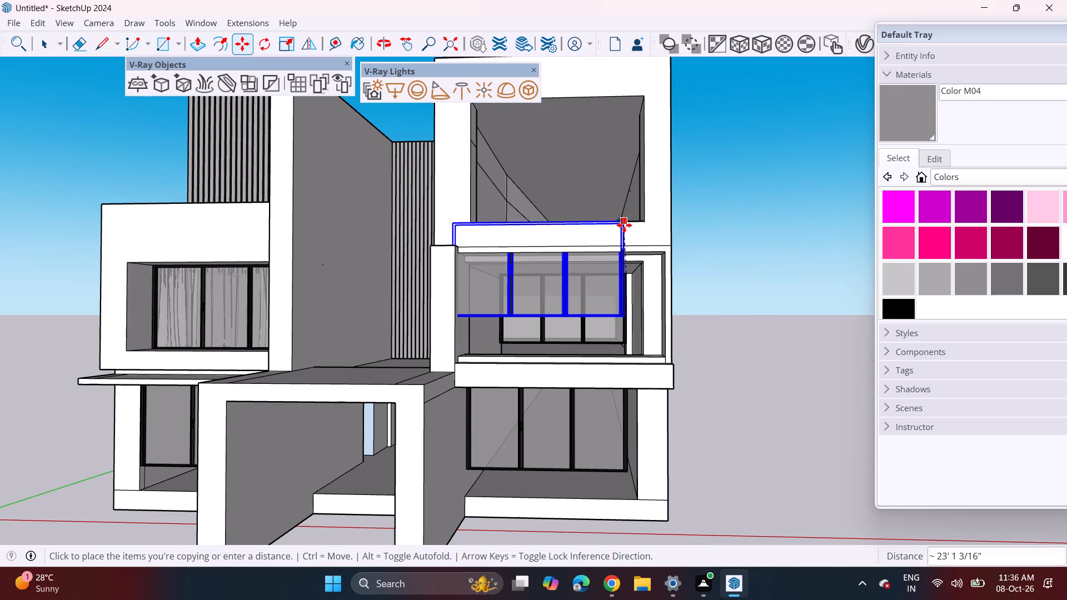
middle_drag(616, 202, 630, 236)
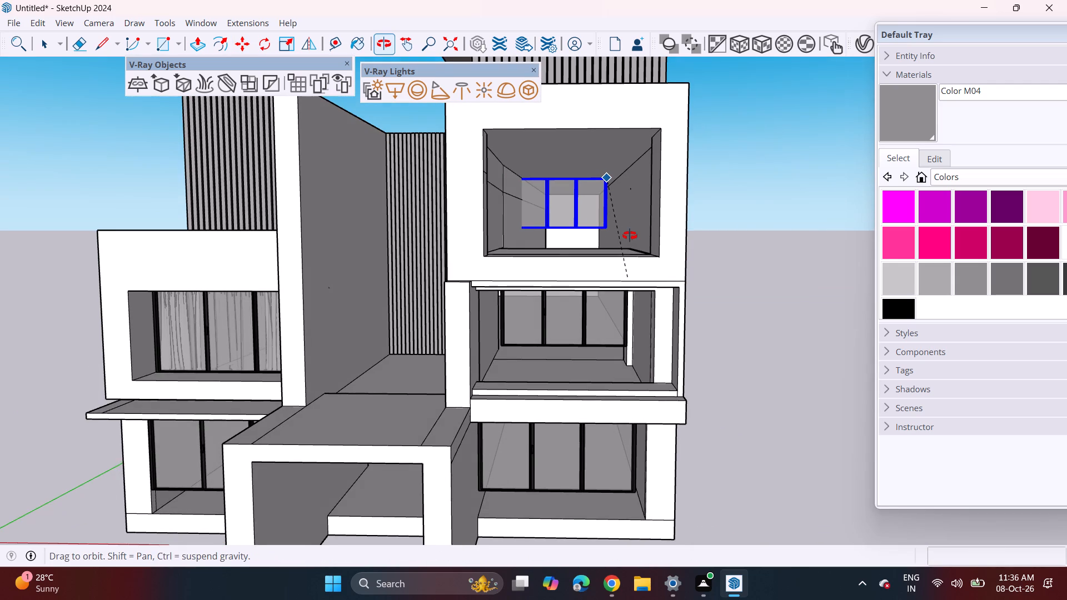
middle_drag(630, 236, 634, 244)
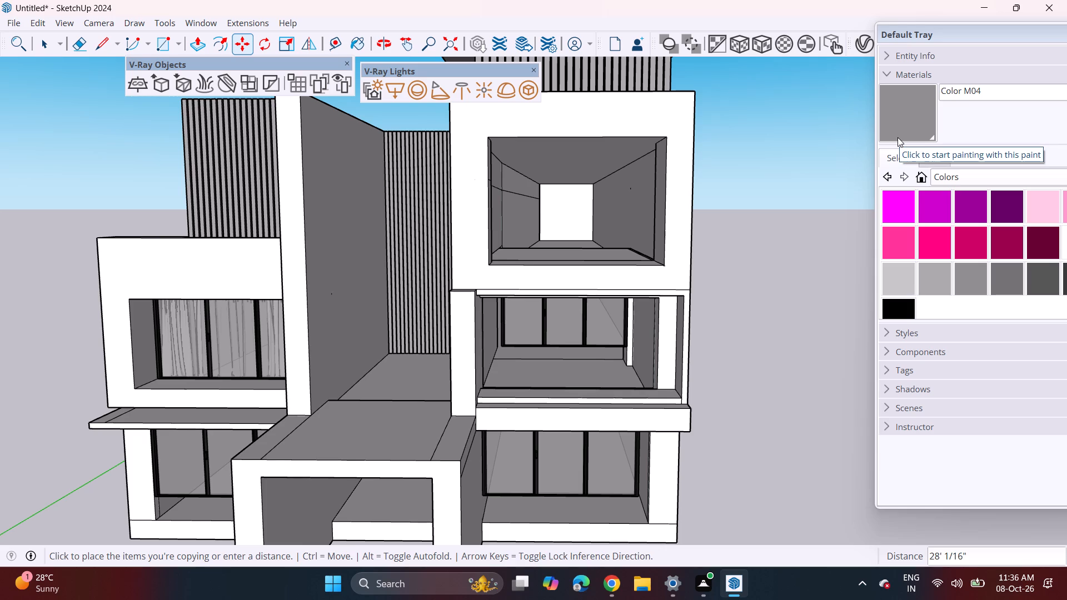
middle_drag(660, 217, 707, 240)
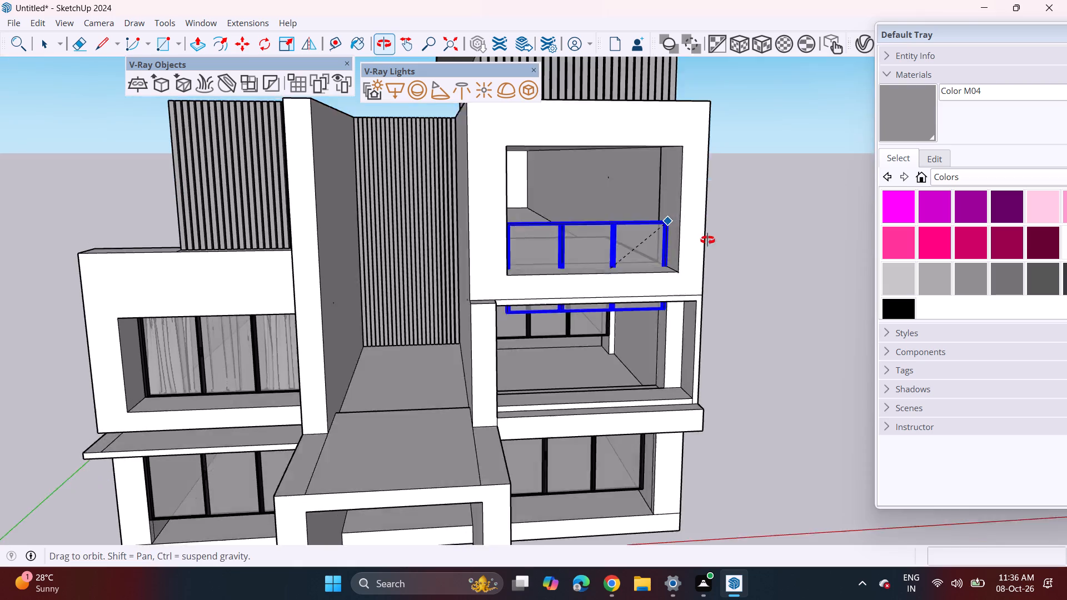
middle_drag(707, 240, 747, 255)
middle_drag(679, 194, 684, 158)
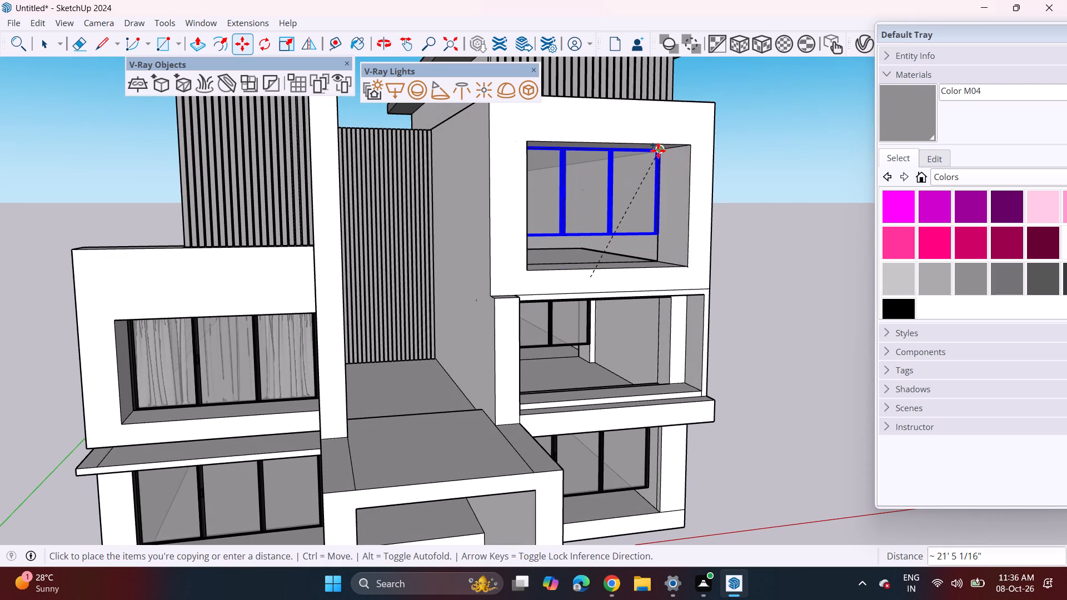
click(658, 151)
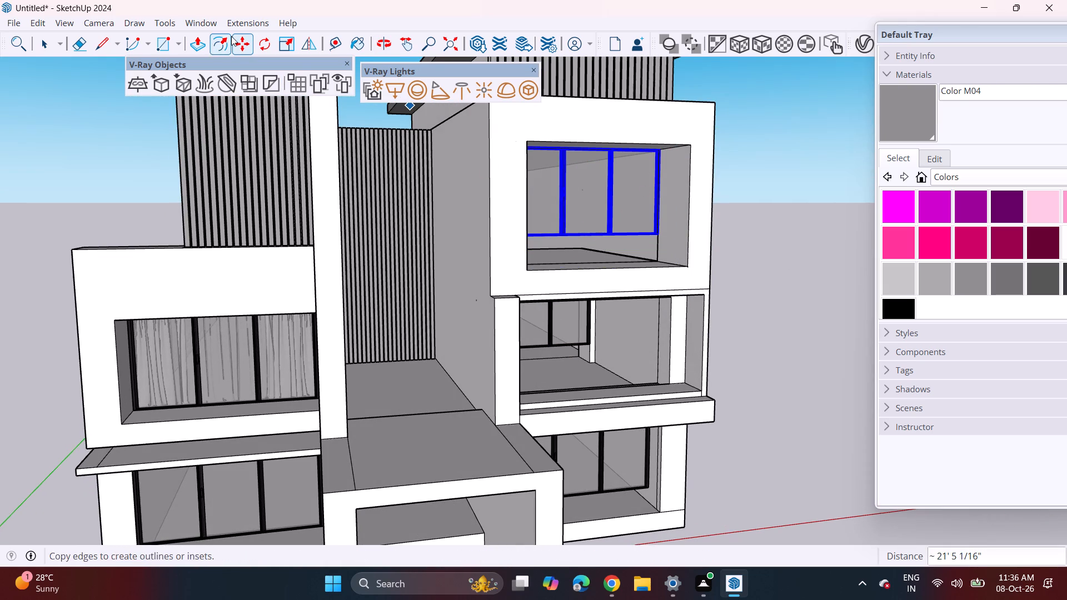
Scale the top-floor sliding door's height along the blue axis, extending its lower frame down toward the room's floor.
click(292, 45)
middle_drag(604, 272, 604, 196)
scroll(609, 270, up, 3)
scroll(572, 227, up, 3)
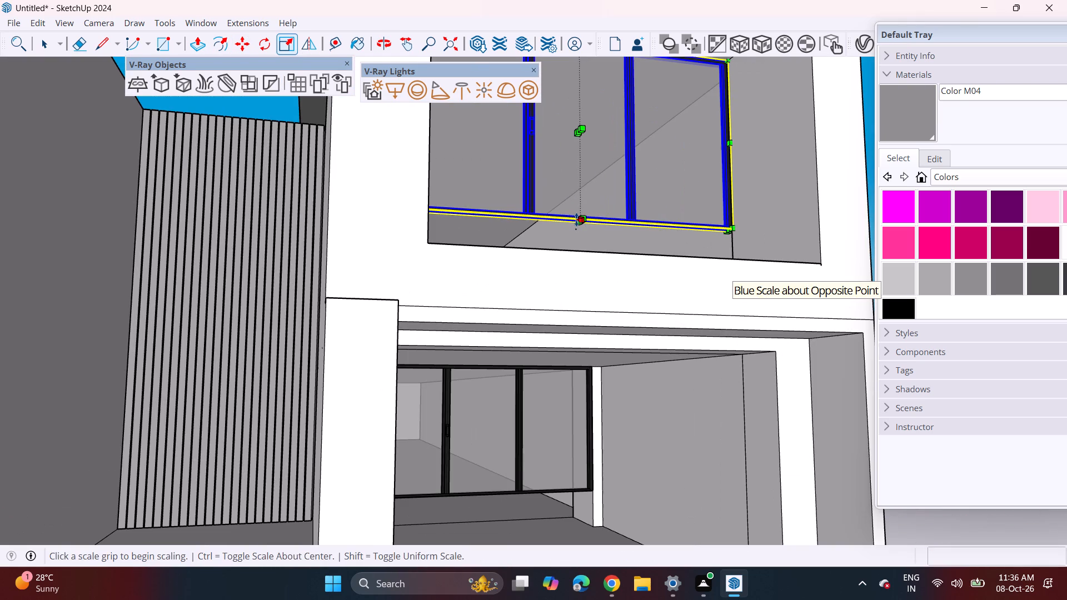
click(576, 219)
middle_drag(573, 221, 573, 282)
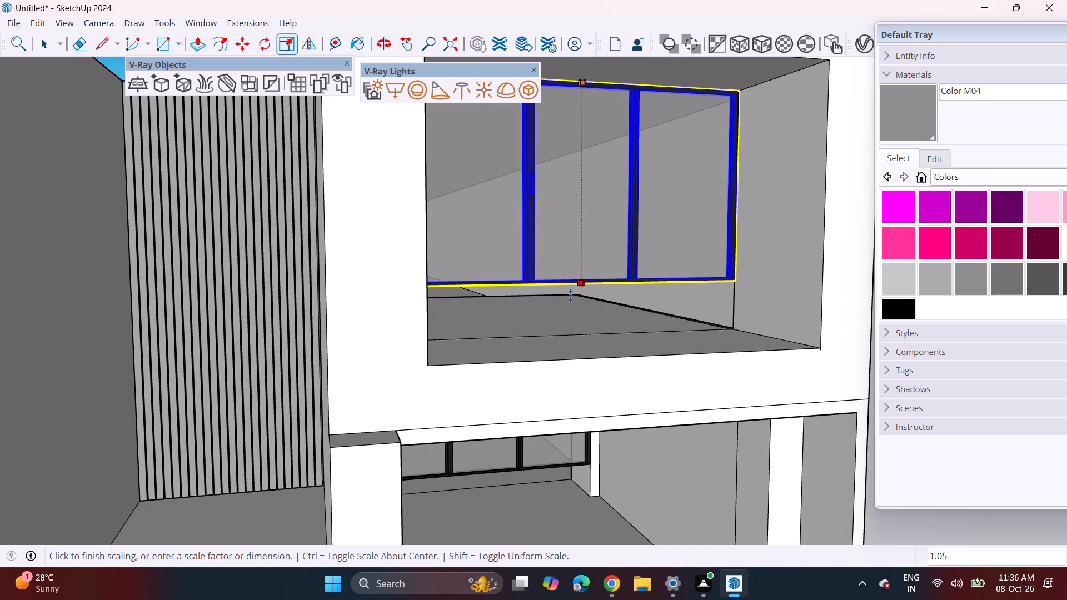
click(573, 334)
middle_drag(846, 465, 736, 363)
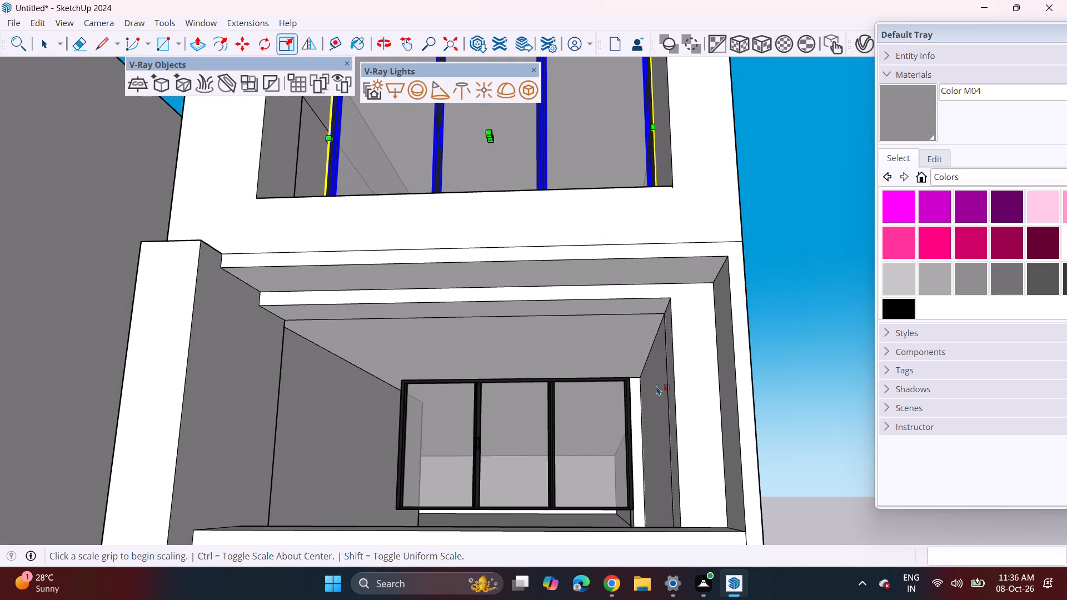
key(space)
Scale the balcony room's sliding door by about 1.28 along the blue axis, extending its lower frame down to the floor.
drag(527, 446, 532, 446)
shift+middle_drag(522, 451, 560, 336)
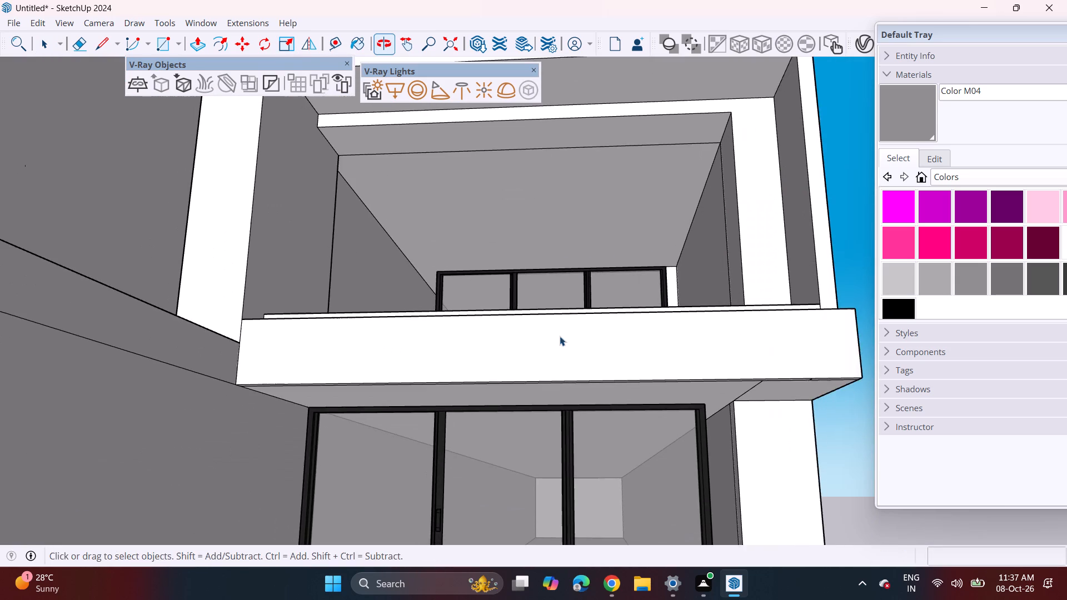
middle_drag(560, 328, 574, 379)
click(289, 46)
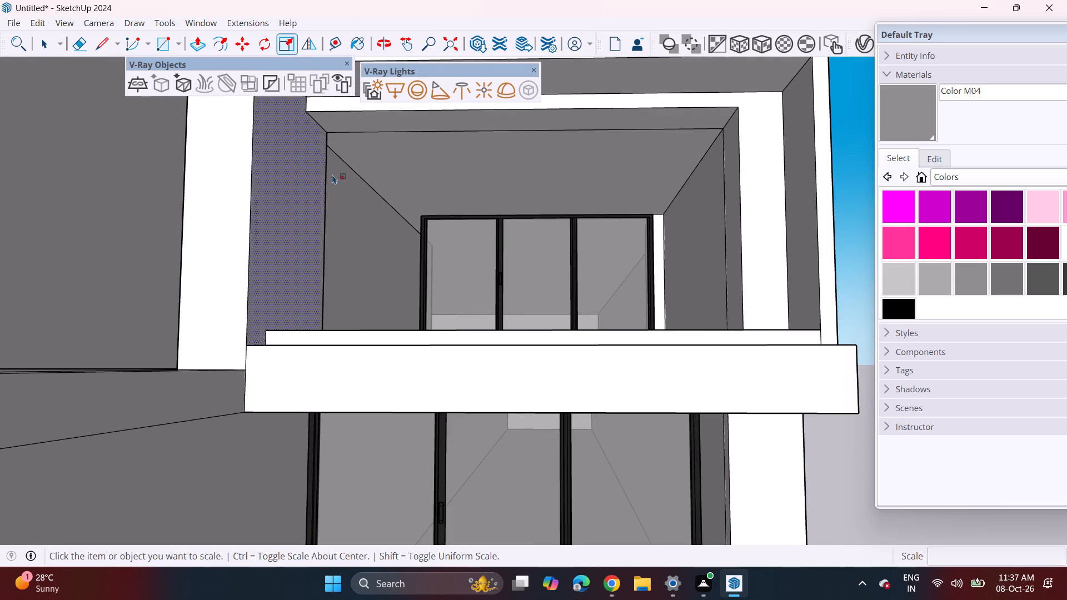
middle_drag(405, 304, 429, 344)
click(488, 319)
scroll(535, 358, up, 2)
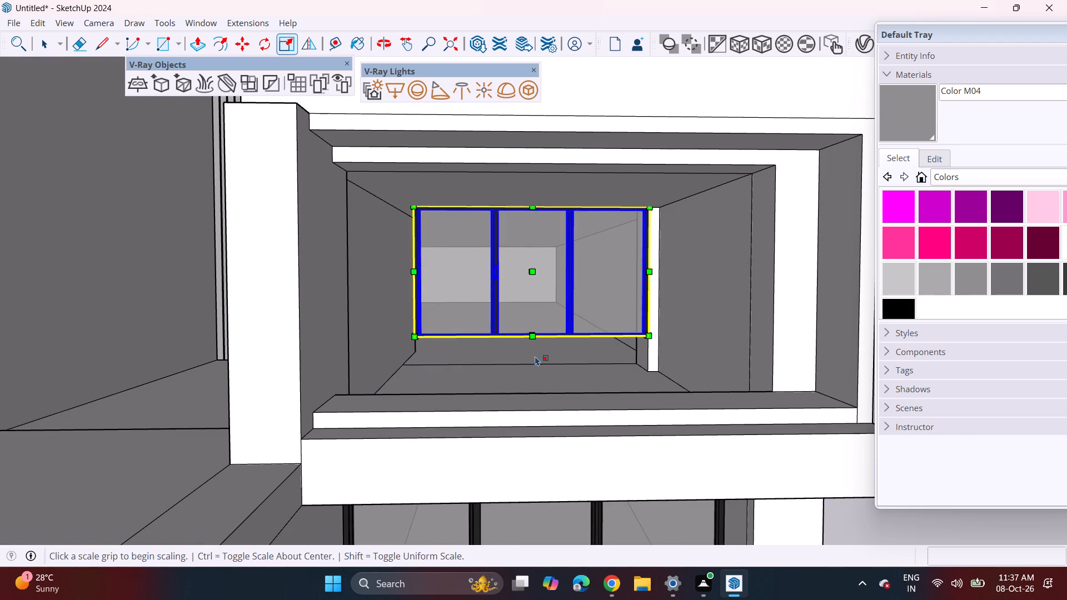
scroll(535, 356, up, 1)
middle_drag(535, 341, 535, 359)
scroll(533, 327, up, 4)
middle_drag(529, 328, 640, 301)
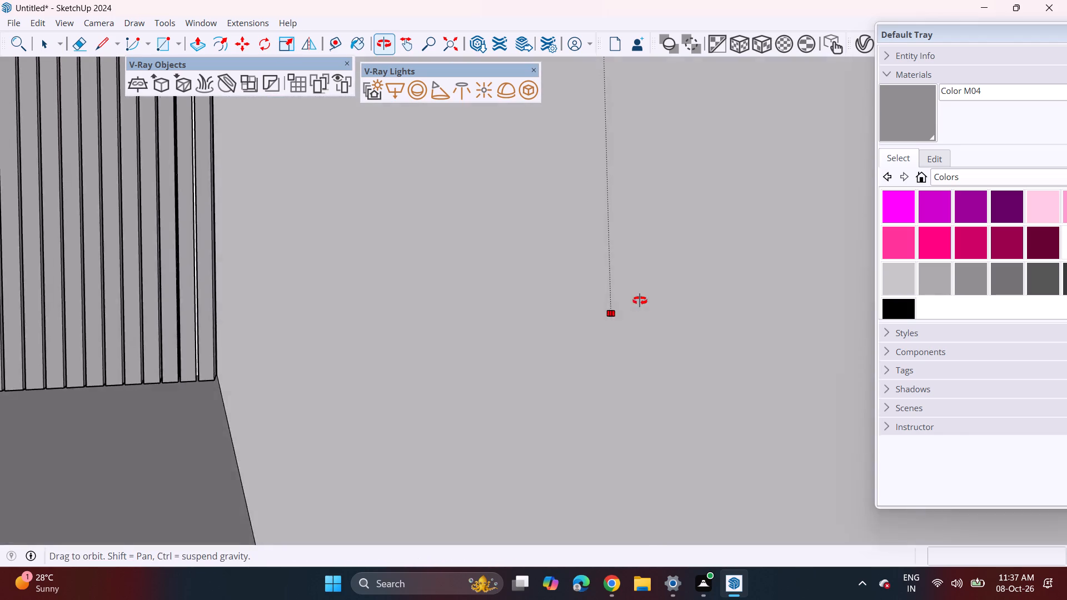
middle_drag(640, 301, 595, 309)
scroll(574, 319, up, 4)
middle_drag(578, 297, 580, 273)
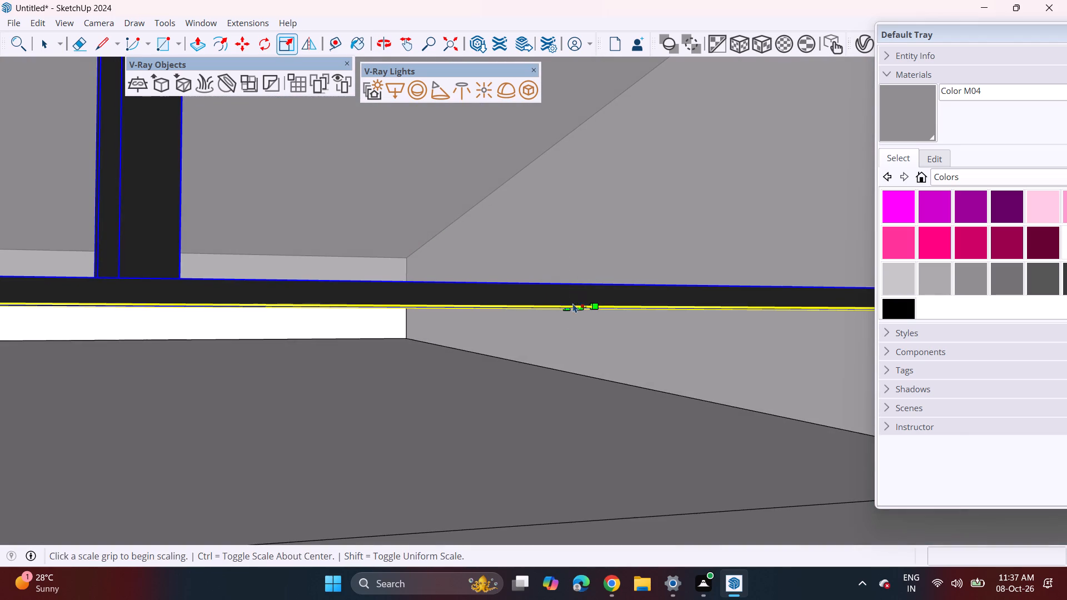
click(578, 311)
scroll(579, 447, down, 3)
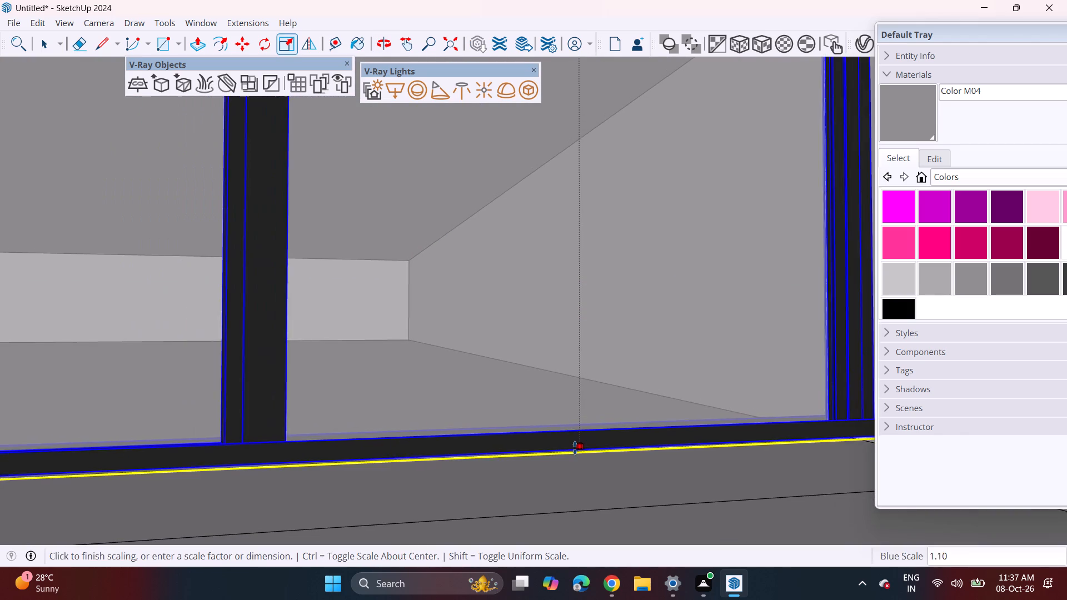
scroll(575, 448, down, 2)
scroll(570, 537, down, 3)
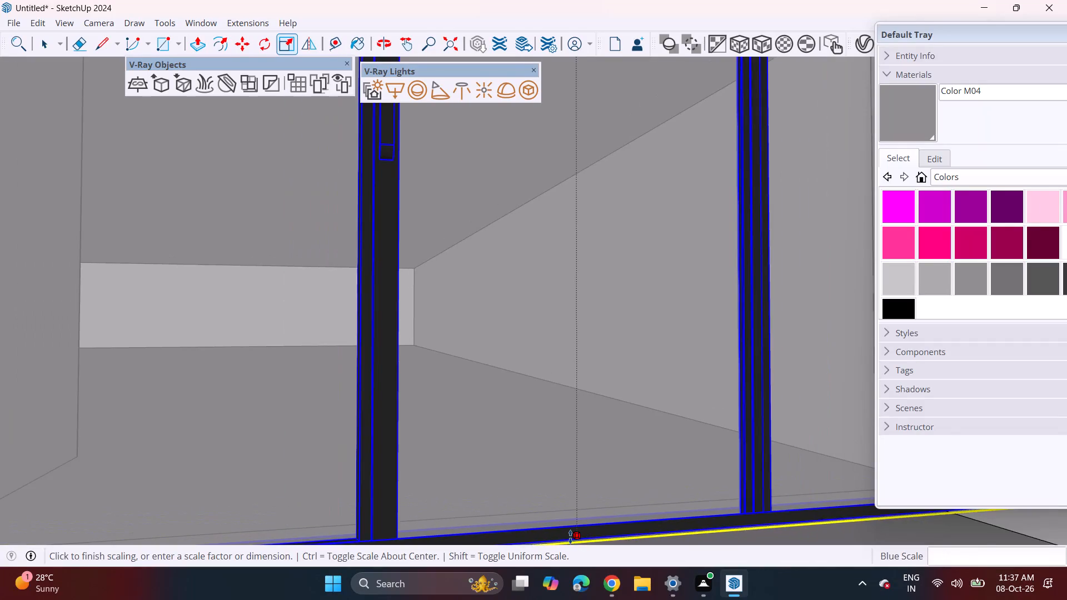
middle_drag(567, 538, 461, 541)
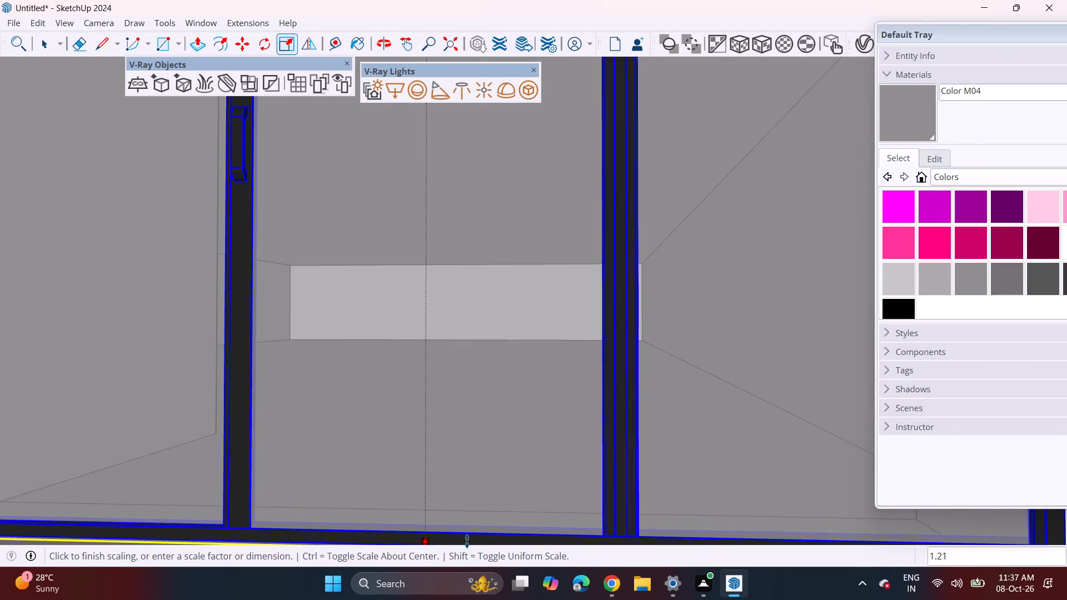
shift+middle_drag(467, 541, 499, 374)
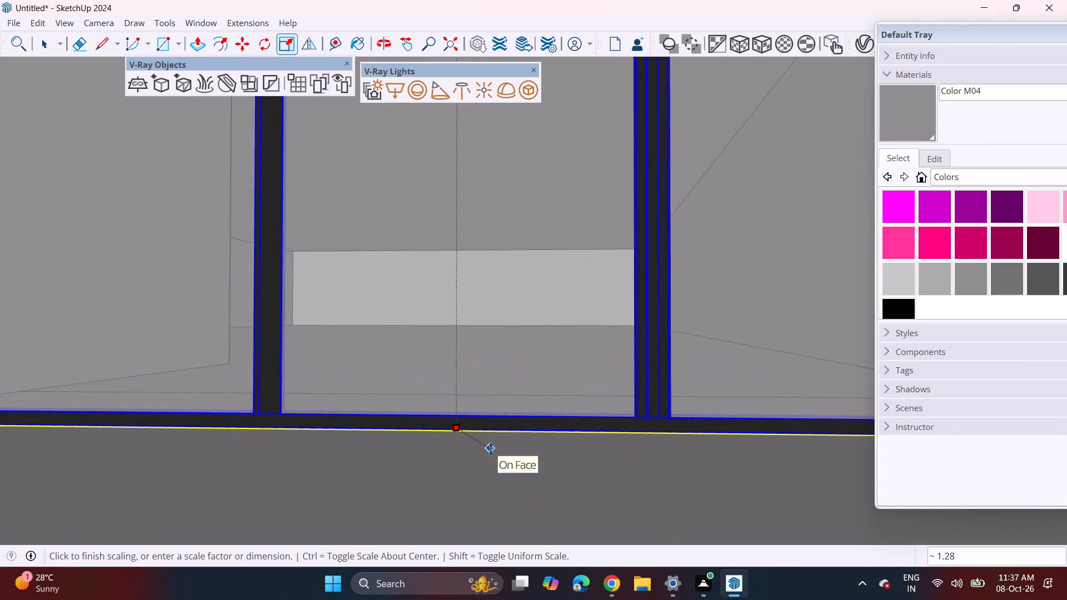
click(491, 449)
Scale the balcony room's sliding door wider along the red axis until its free side meets the room's side wall.
scroll(492, 446, down, 7)
middle_drag(493, 453, 506, 492)
scroll(506, 492, down, 8)
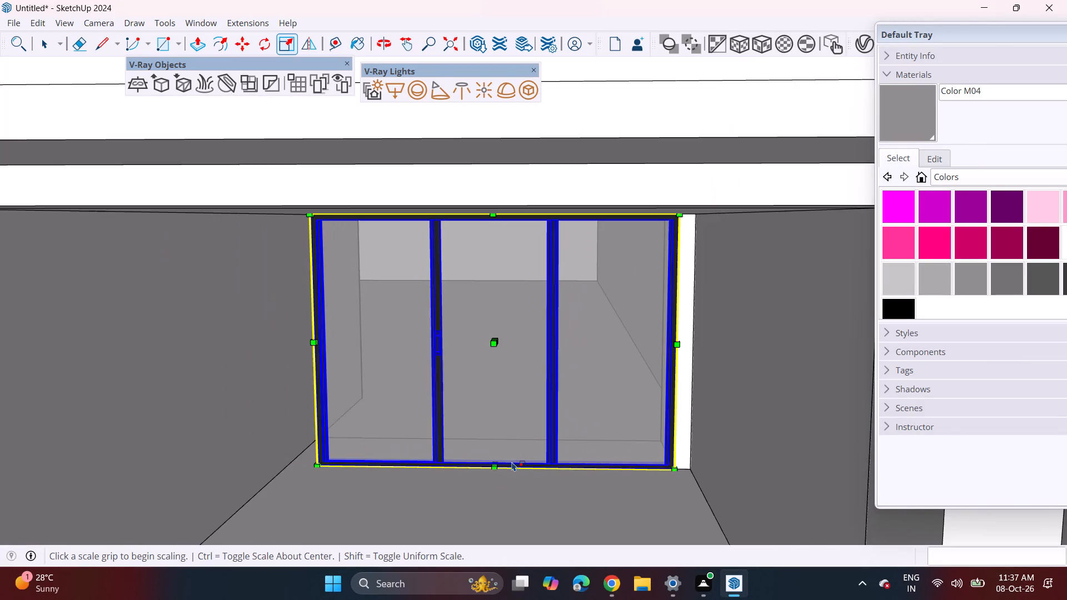
middle_drag(356, 462, 426, 408)
scroll(307, 292, up, 3)
middle_drag(307, 292, 351, 304)
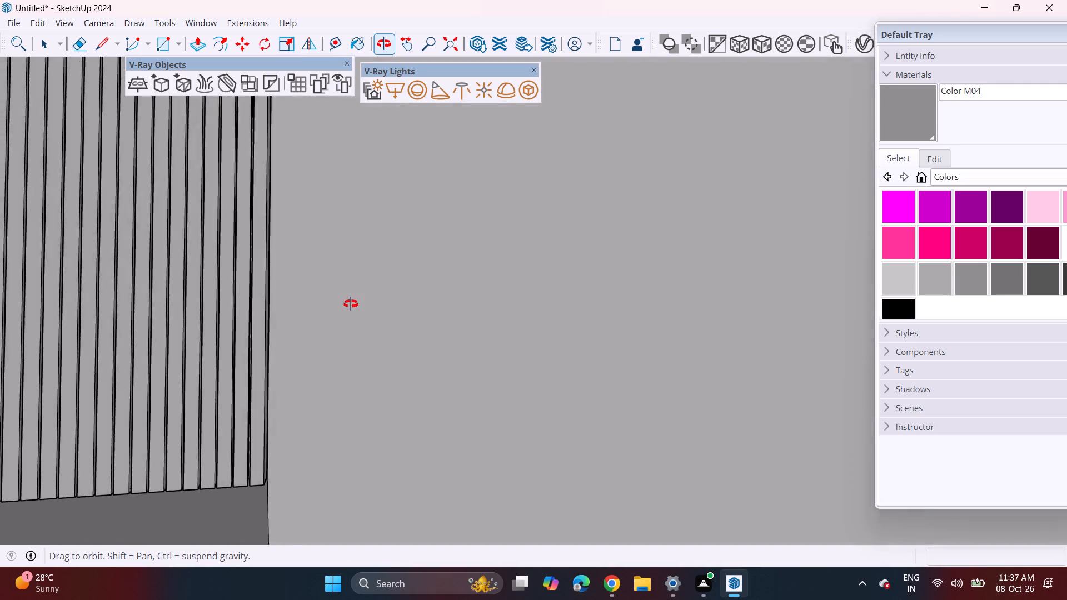
middle_drag(351, 304, 317, 308)
scroll(356, 326, up, 4)
middle_drag(335, 347, 323, 362)
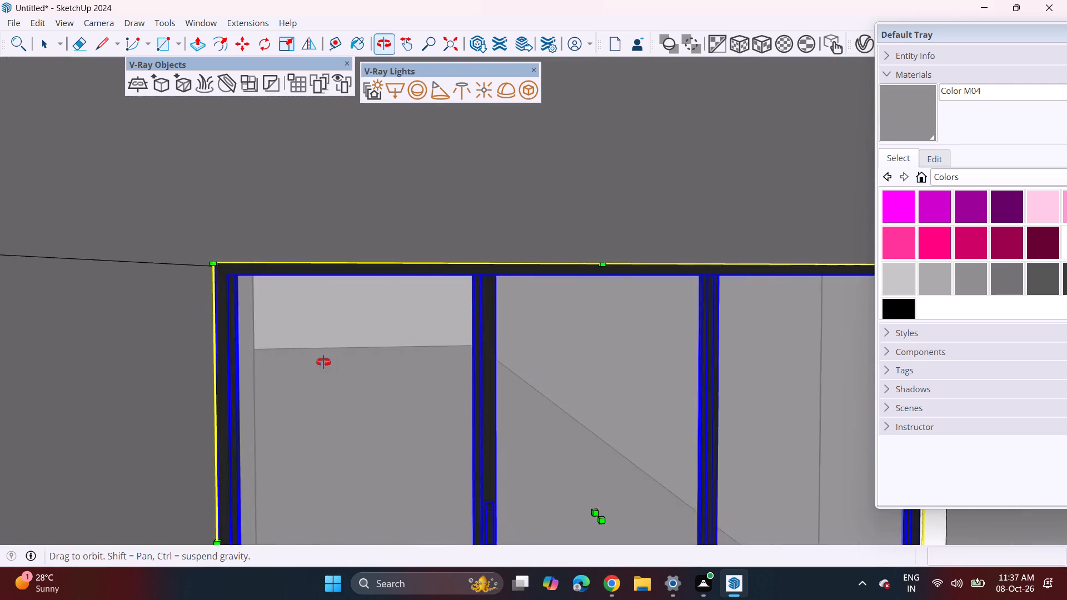
middle_drag(323, 362, 317, 332)
middle_drag(300, 344, 305, 412)
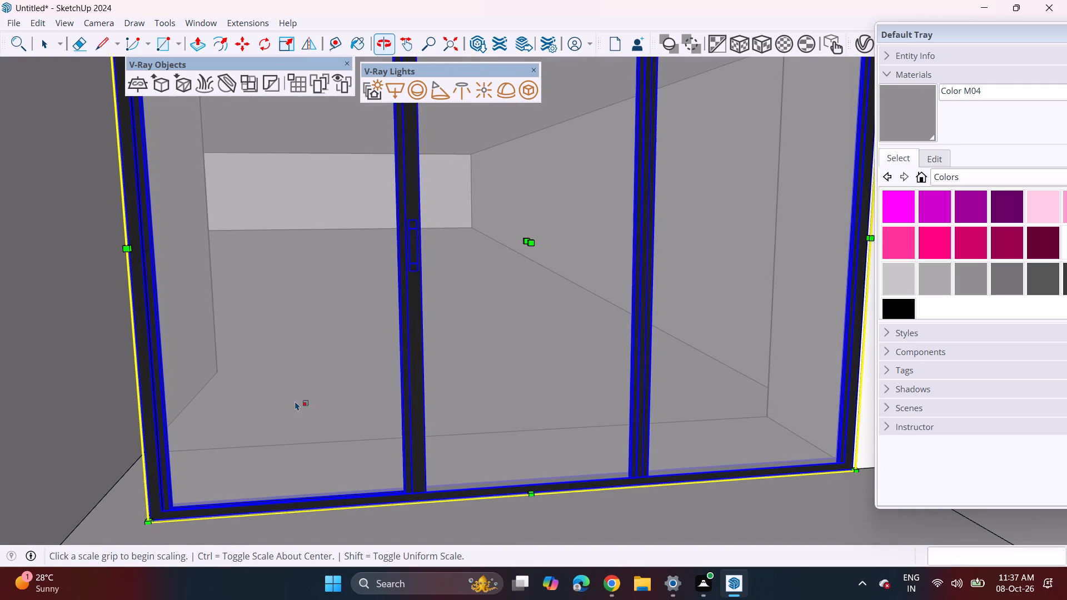
click(136, 244)
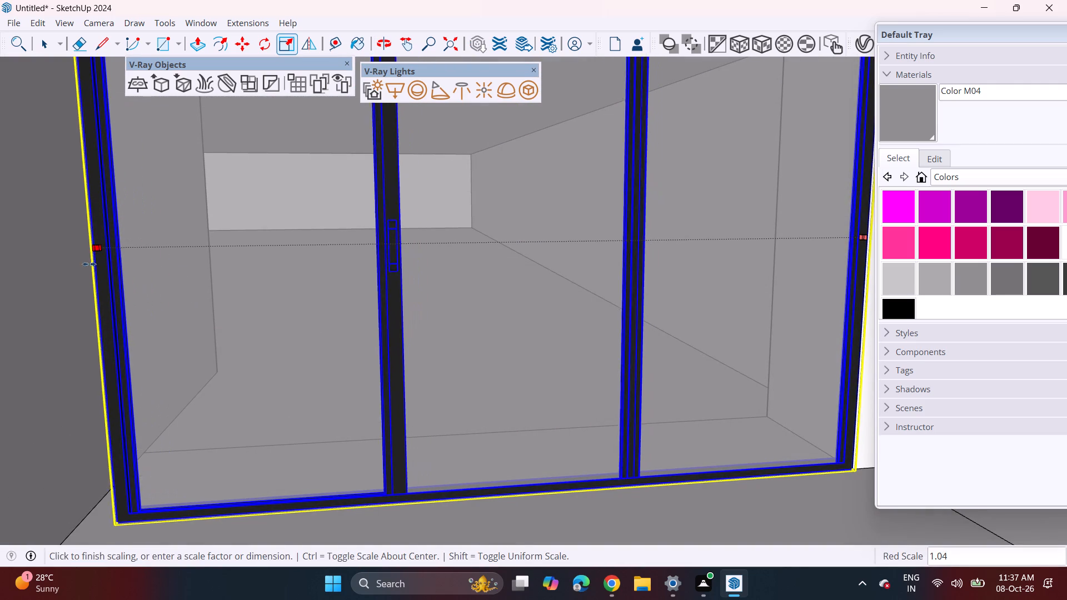
click(18, 308)
Scale the top-floor sliding door by about 1.08 along the red axis so its frame reaches the opening's side wall.
scroll(191, 274, down, 3)
scroll(341, 384, down, 1)
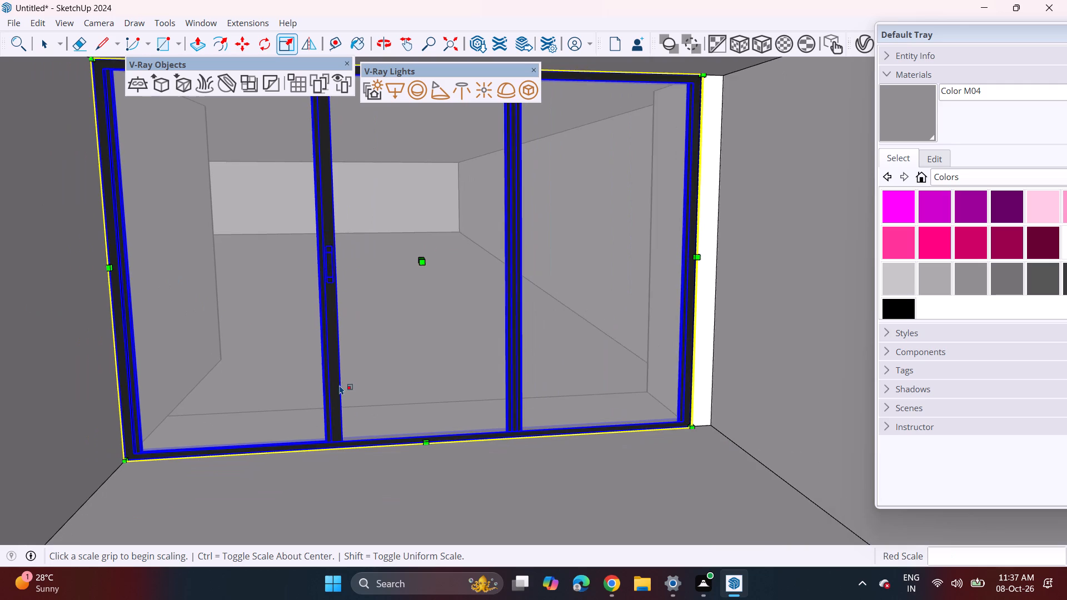
scroll(335, 388, down, 12)
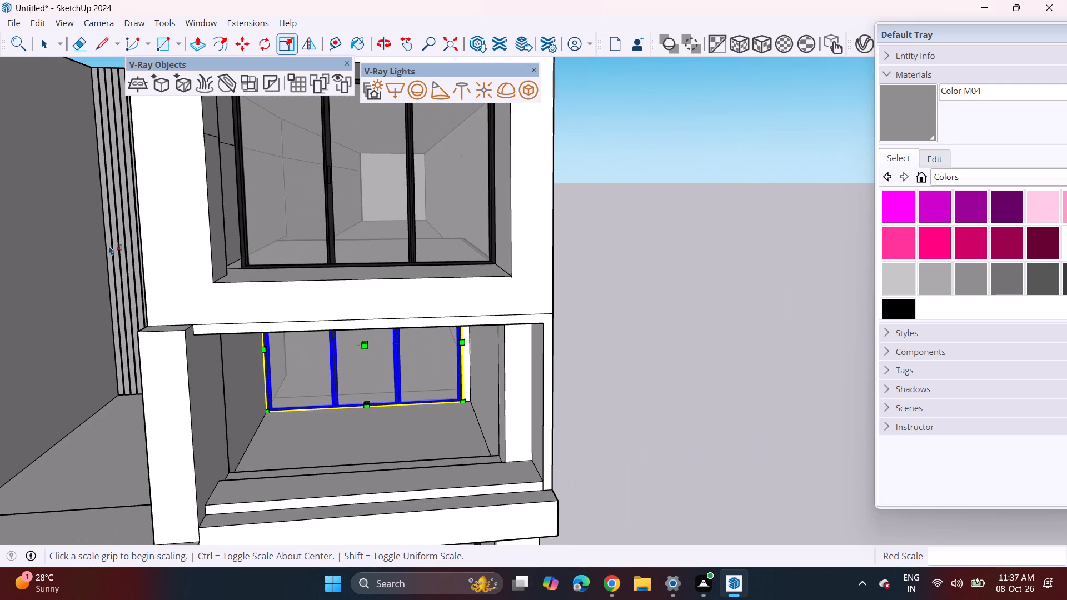
middle_drag(204, 212, 239, 288)
scroll(241, 273, up, 2)
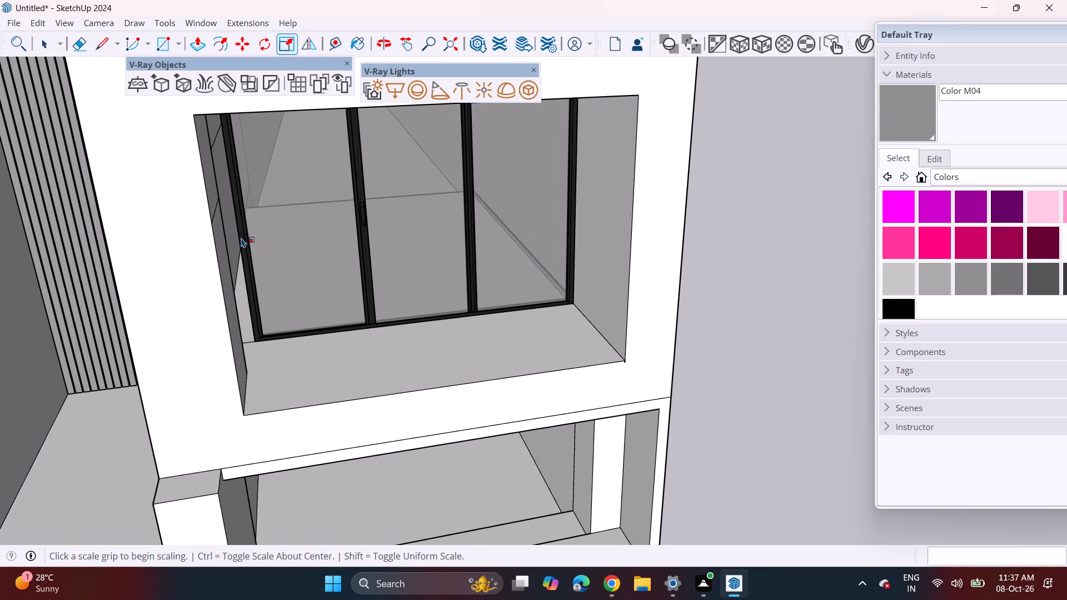
key(space)
click(243, 229)
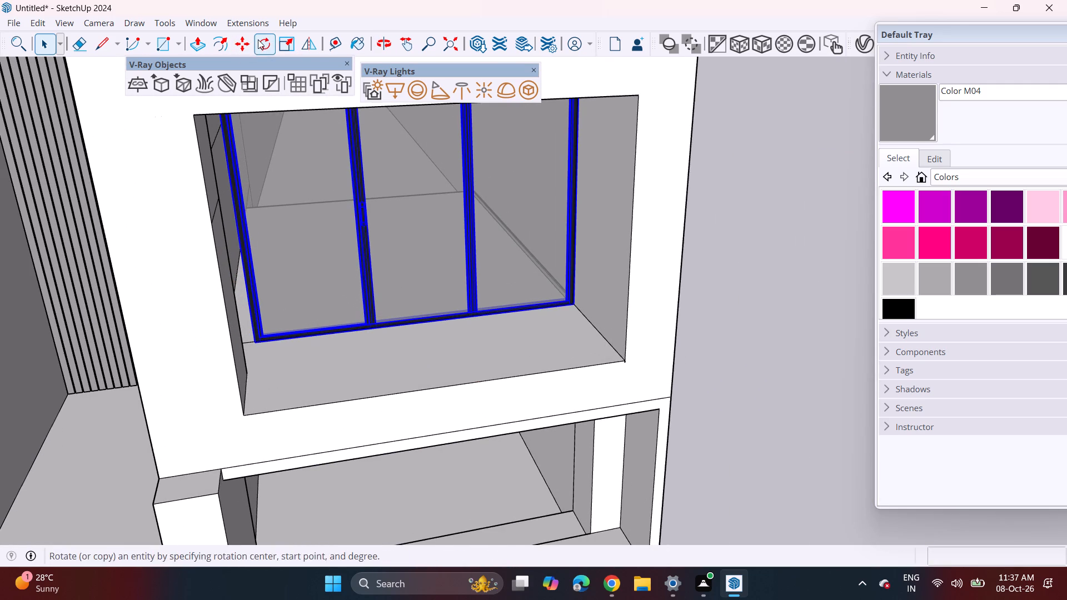
click(289, 42)
scroll(245, 237, up, 3)
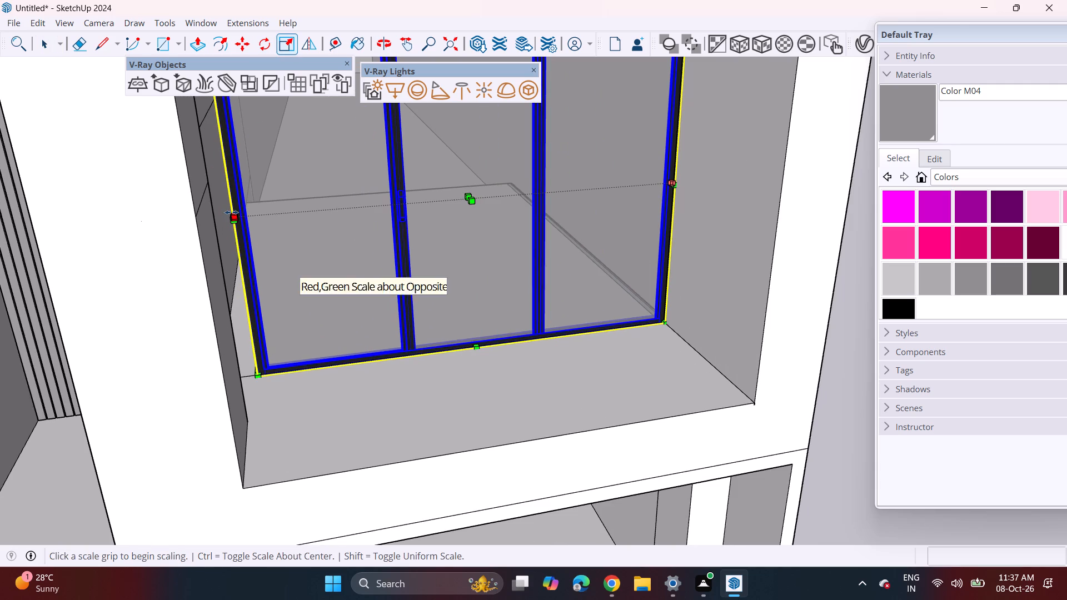
click(231, 212)
middle_drag(212, 218, 122, 235)
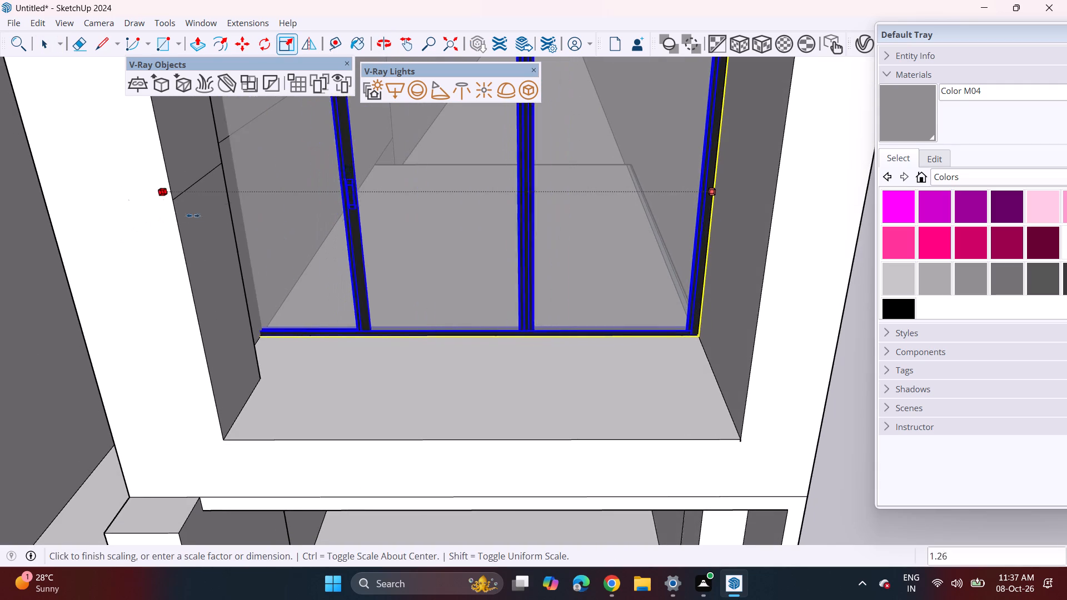
click(241, 219)
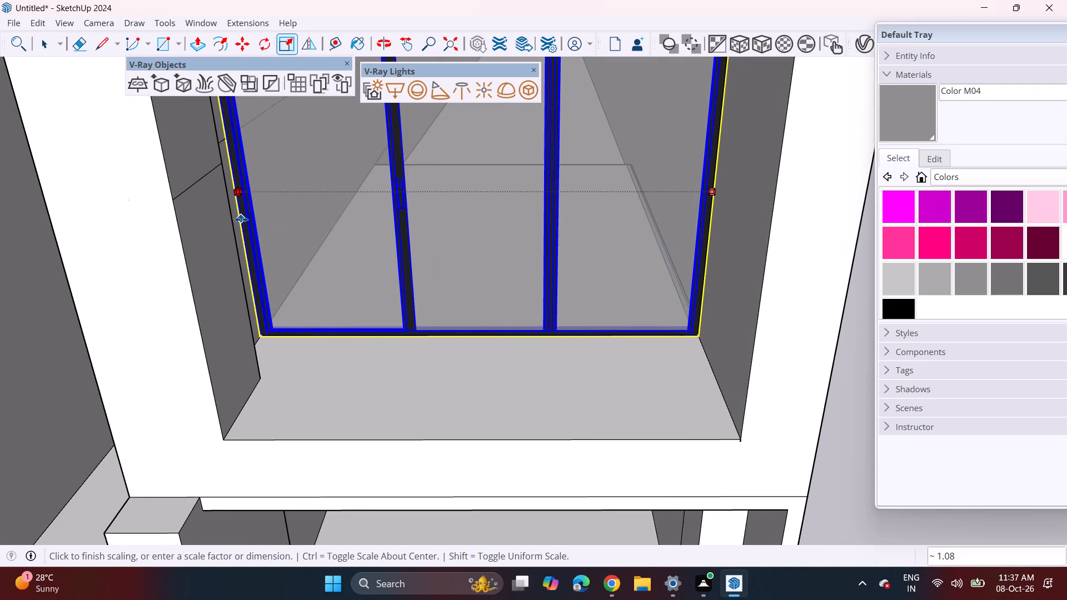
Move the ground-floor sliding door below the balcony by its lower corner about 2' 2 1/4" to where the white pillar meets the low base wall.
middle_drag(442, 333, 469, 251)
scroll(432, 286, down, 2)
middle_drag(426, 315, 443, 263)
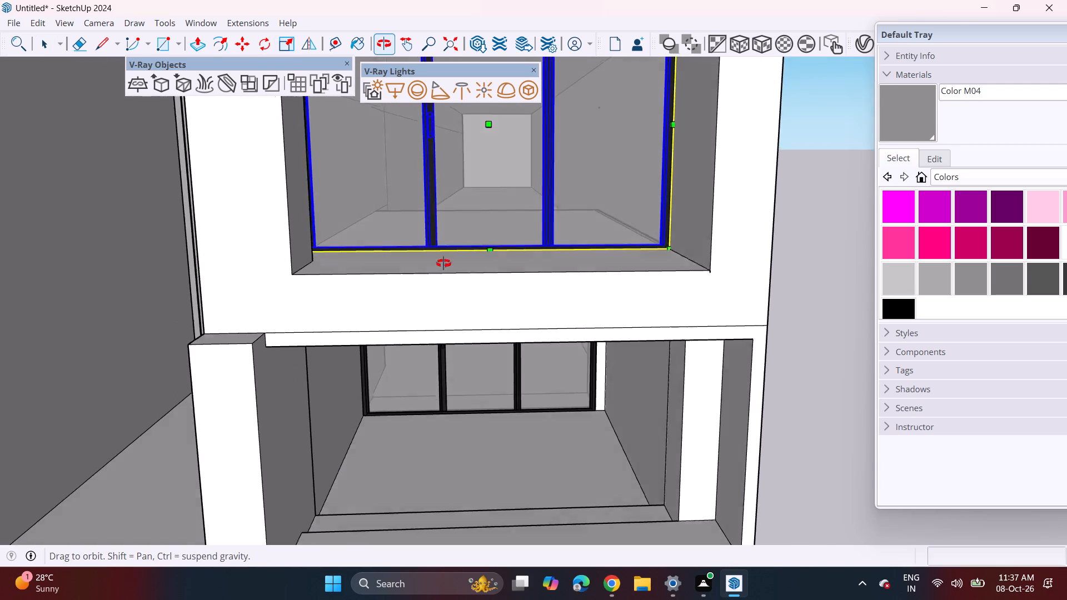
middle_drag(443, 263, 443, 263)
scroll(443, 263, down, 2)
middle_drag(429, 349, 441, 291)
scroll(473, 303, down, 3)
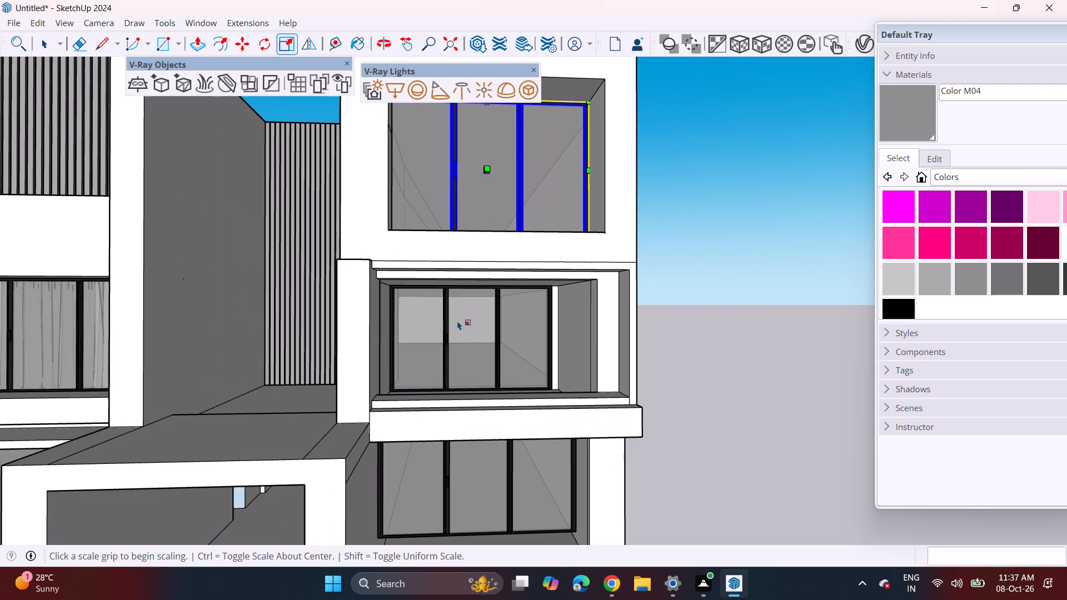
shift+middle_drag(454, 358, 433, 299)
scroll(463, 412, up, 3)
middle_drag(445, 449, 466, 367)
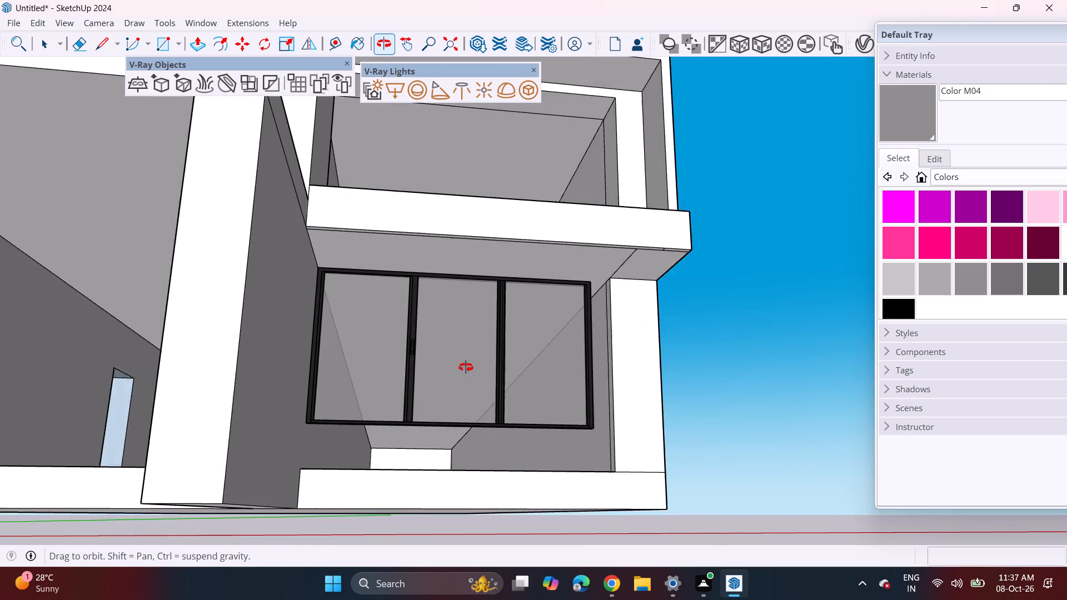
middle_drag(466, 367, 337, 416)
scroll(472, 457, up, 2)
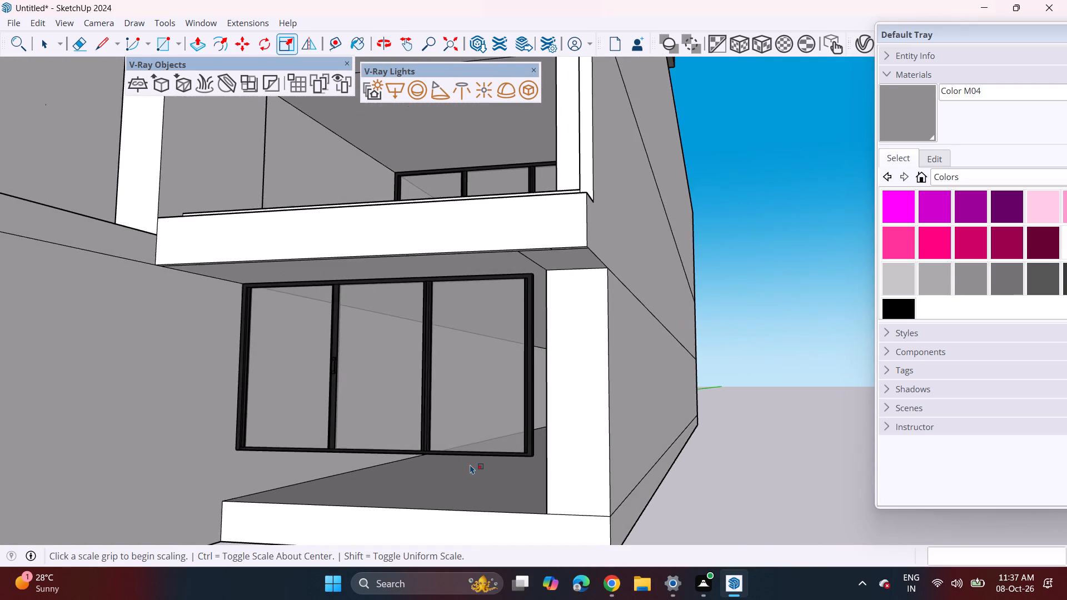
middle_drag(470, 468, 508, 483)
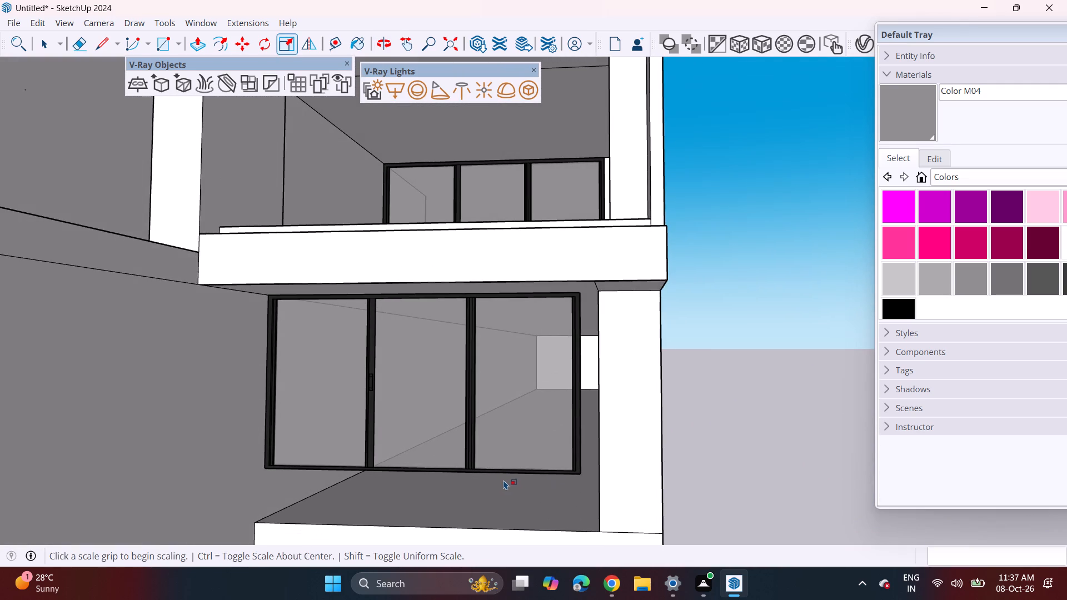
middle_drag(591, 324, 617, 313)
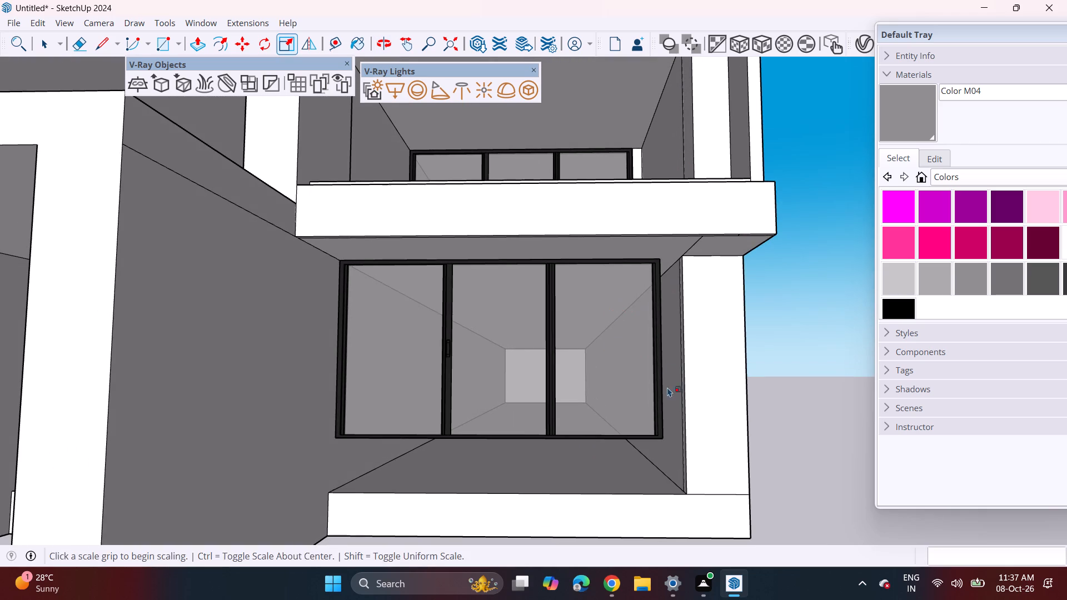
key(space)
click(652, 418)
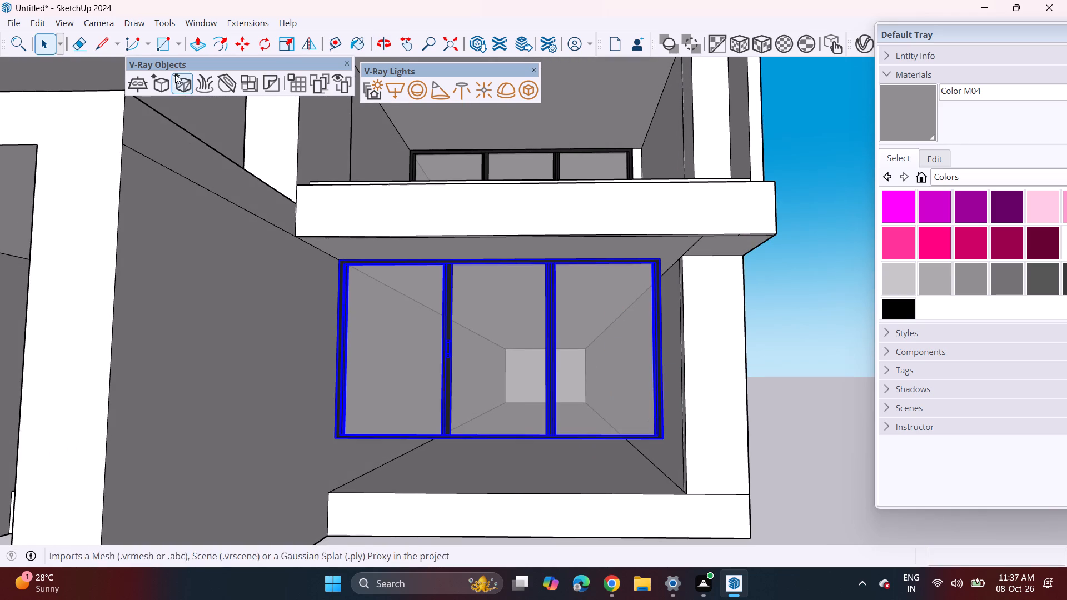
click(247, 44)
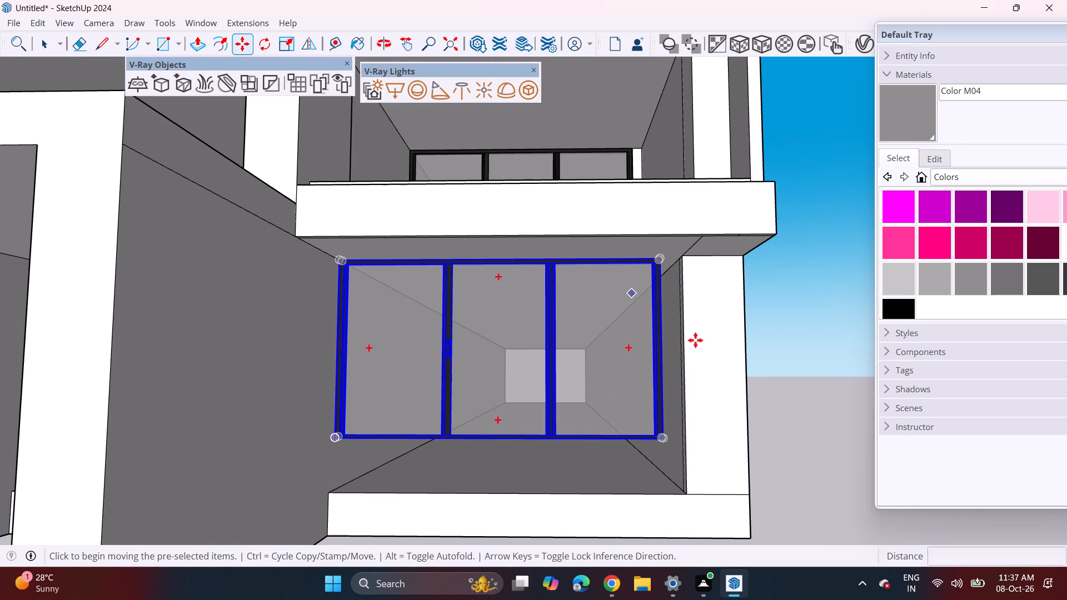
scroll(670, 431, up, 1)
click(664, 440)
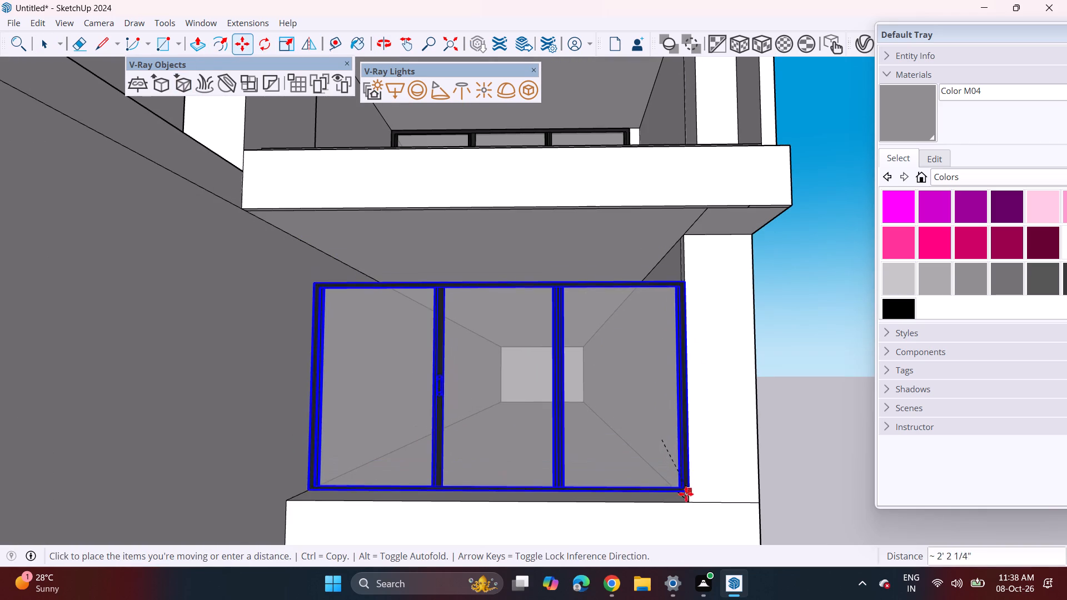
click(687, 499)
Scale the ground-floor sliding door by about 1.28 along the blue axis, raising its upper frame to the ceiling under the balcony.
middle_drag(366, 280, 384, 338)
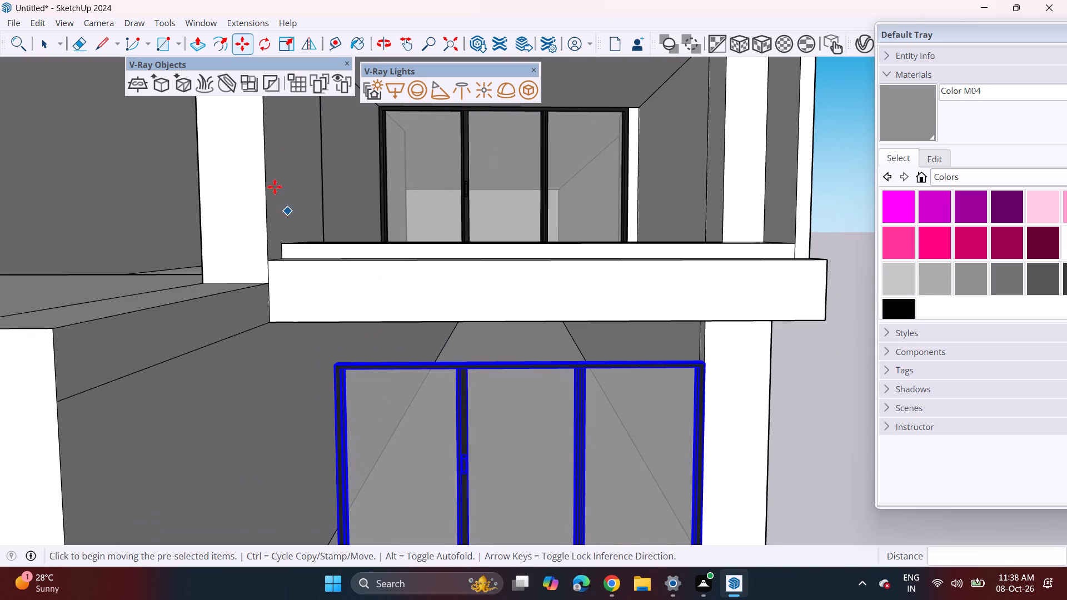
click(283, 49)
scroll(480, 351, up, 3)
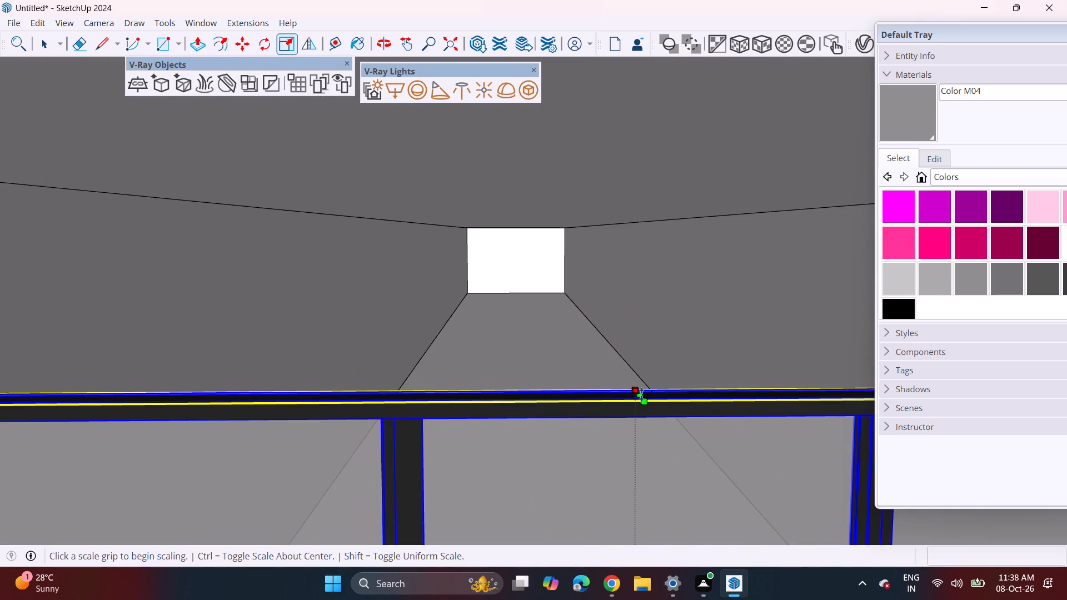
click(641, 394)
click(661, 124)
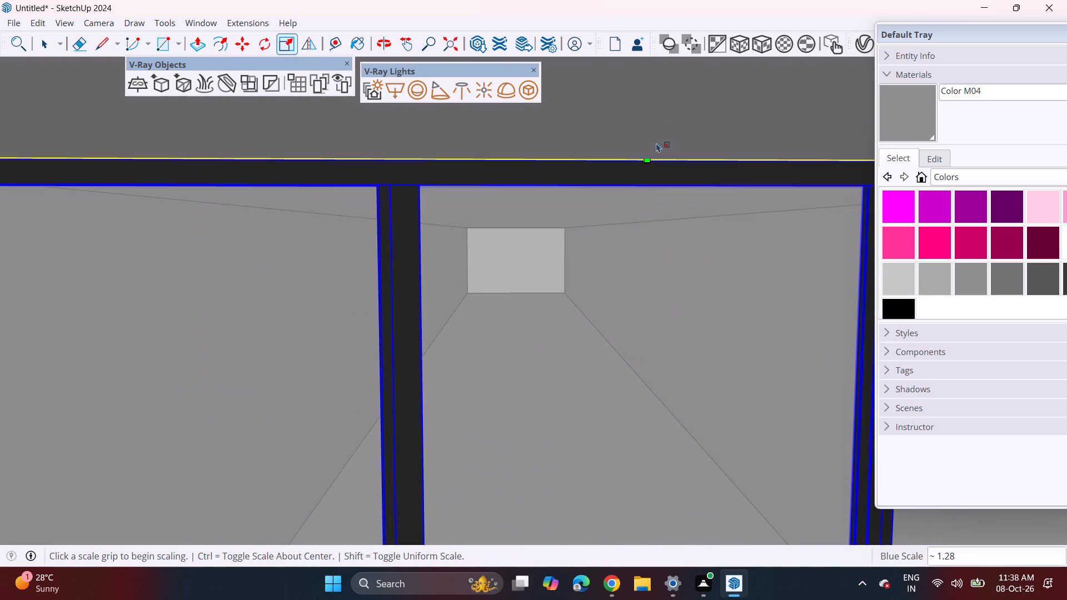
scroll(779, 297, down, 2)
middle_drag(783, 387, 116, 61)
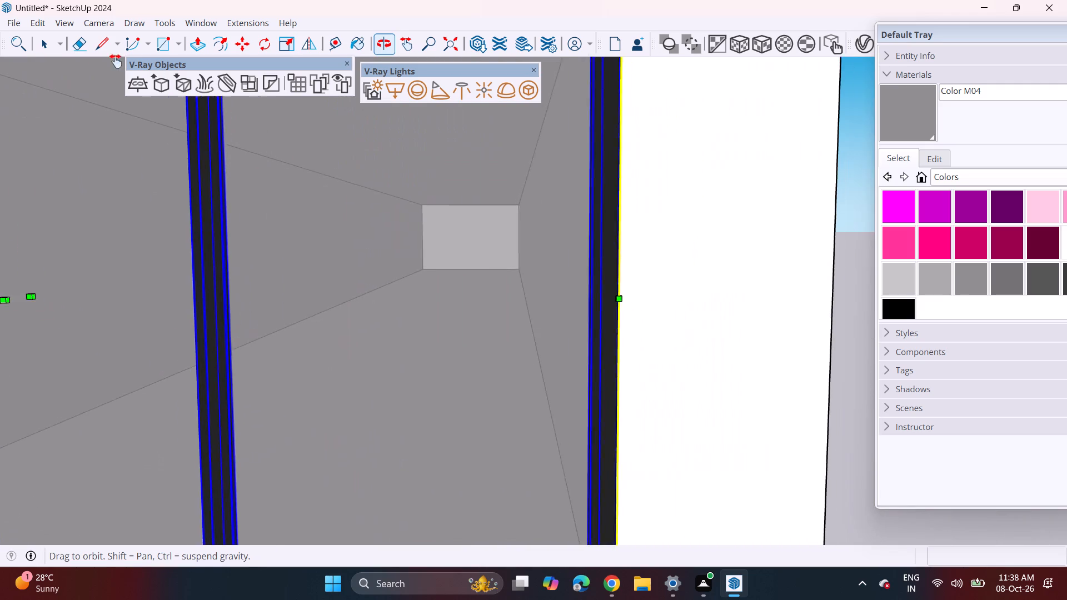
middle_drag(116, 61, 99, 66)
scroll(362, 275, down, 11)
shift+middle_drag(97, 282, 407, 316)
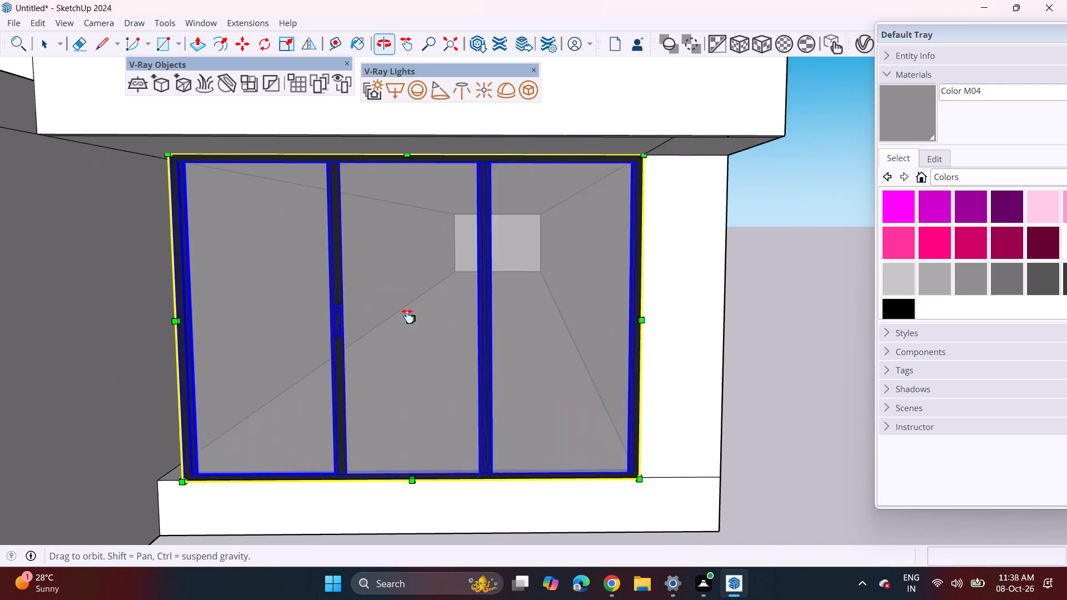
Scale the ground-floor sliding door by about 1.06 along the red axis, extending its free side to the room's dark side wall.
shift+middle_drag(407, 316, 426, 316)
middle_drag(223, 373, 306, 378)
scroll(141, 301, up, 2)
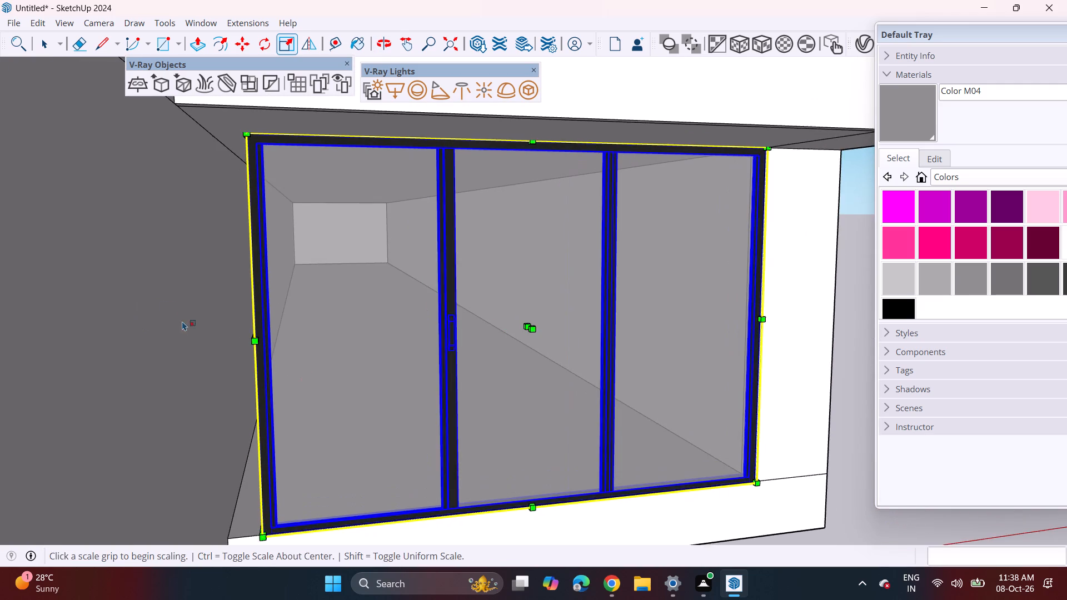
middle_drag(196, 341, 227, 352)
scroll(236, 342, up, 3)
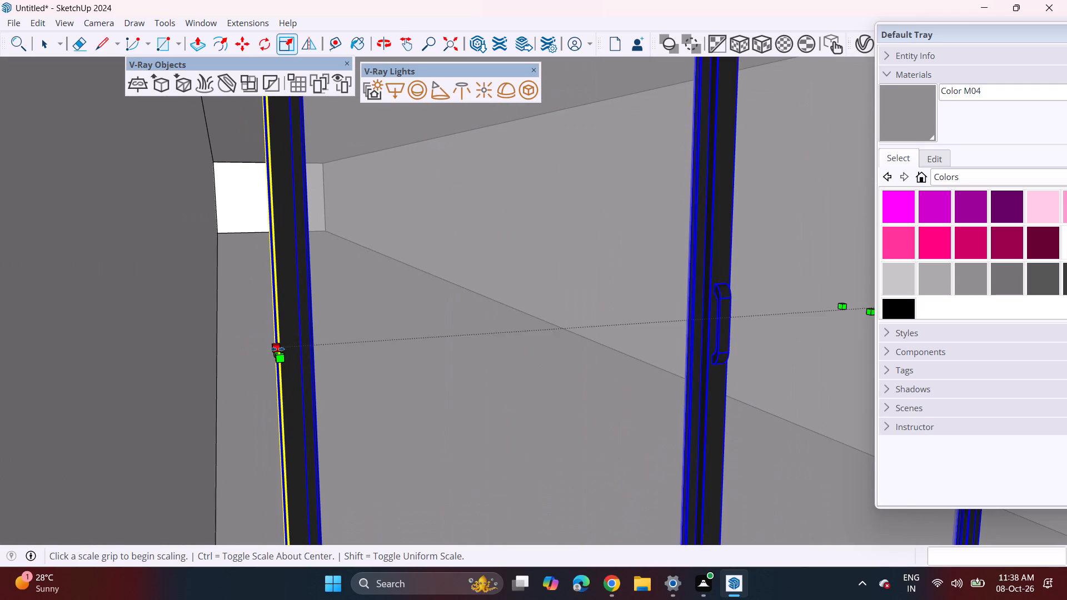
click(279, 351)
click(132, 381)
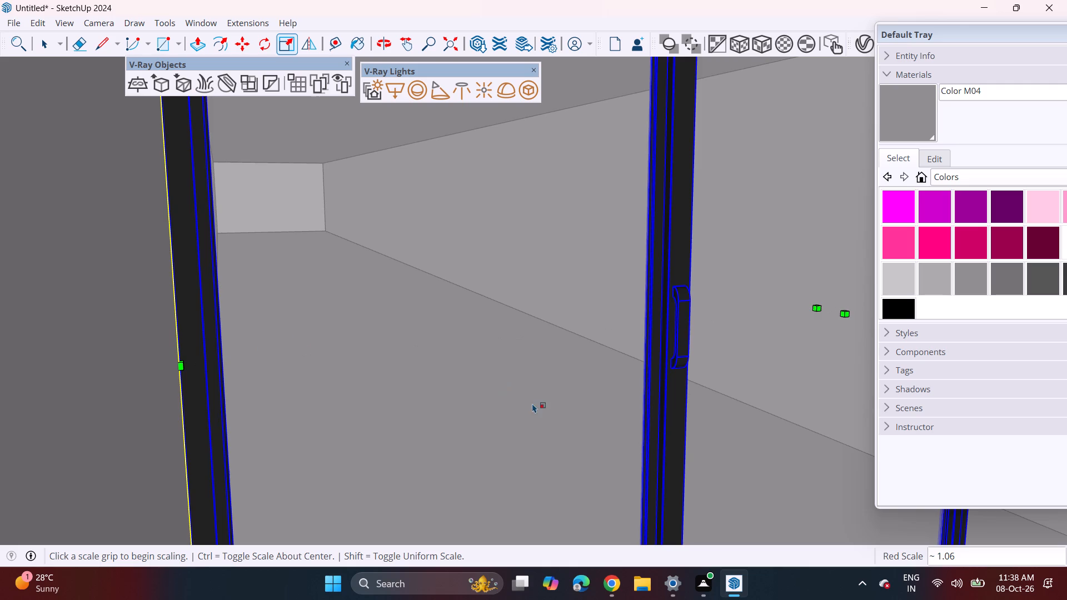
Inspect the ground-floor sliding door's fit against the walls, floor and ceiling from inside the room.
scroll(622, 404, up, 3)
scroll(493, 365, up, 2)
middle_drag(488, 366, 1030, 423)
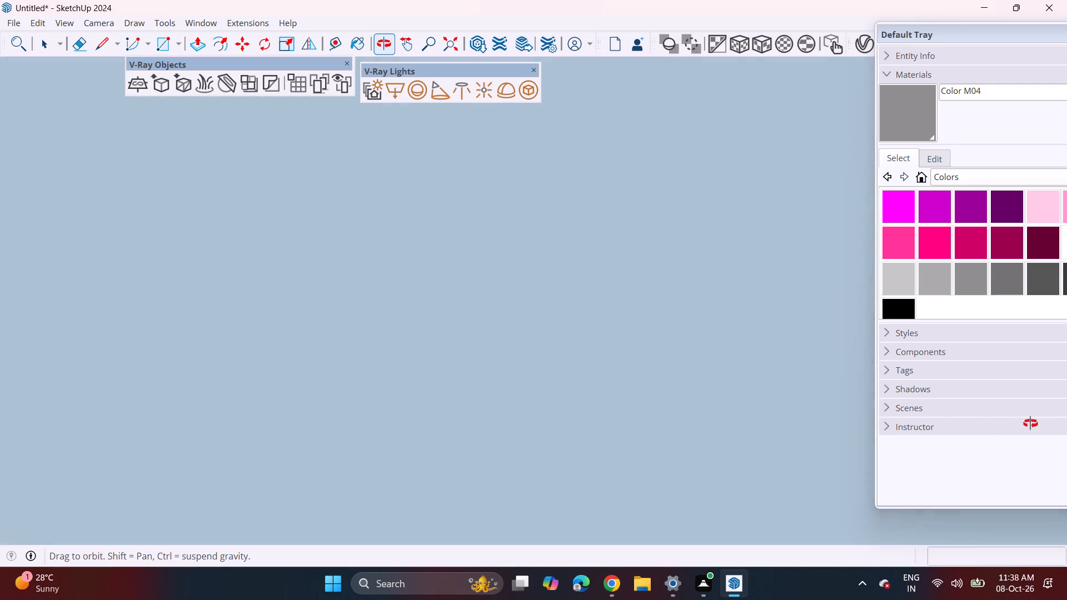
middle_drag(1030, 423, 1055, 414)
middle_drag(401, 361, 756, 369)
shift+middle_drag(332, 401, 667, 284)
scroll(631, 299, down, 11)
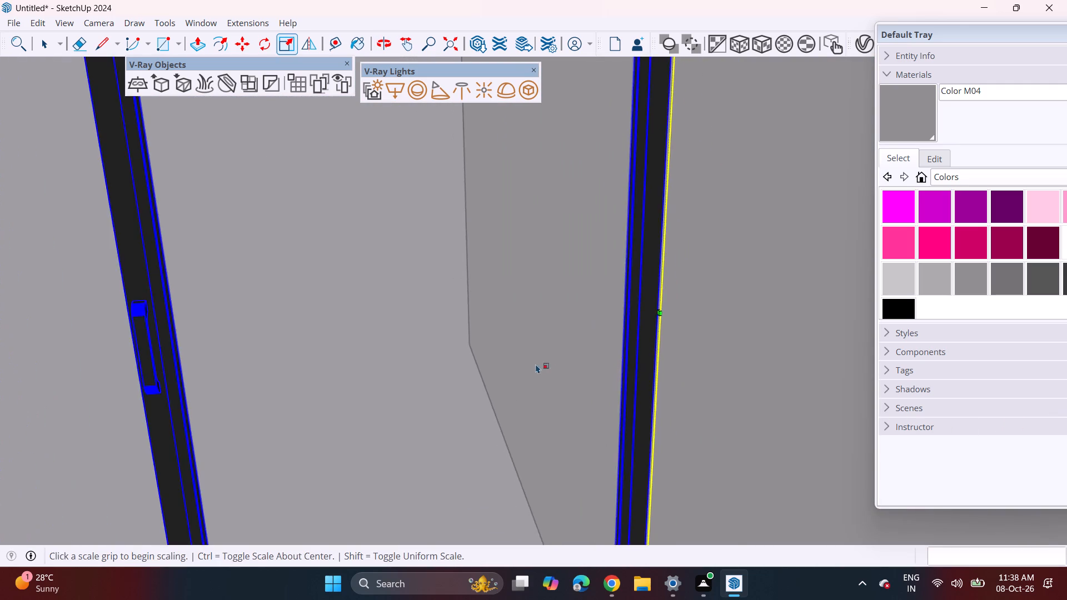
shift+middle_drag(530, 362, 644, 207)
scroll(637, 205, down, 8)
middle_drag(520, 332, 510, 279)
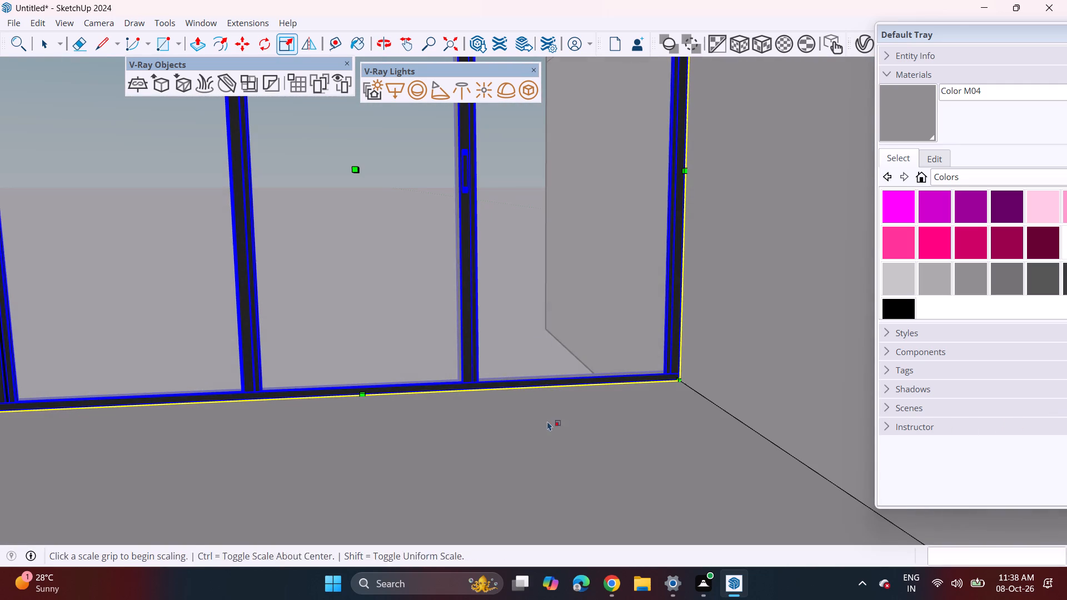
shift+middle_drag(456, 289, 521, 403)
middle_drag(438, 349, 419, 317)
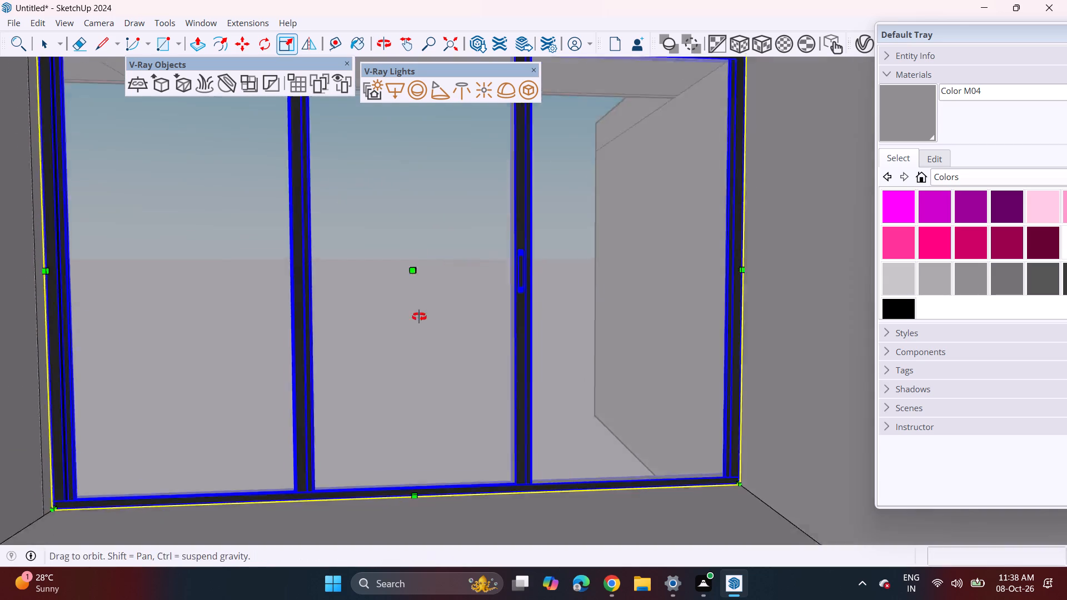
middle_drag(419, 317, 410, 293)
scroll(410, 293, down, 3)
shift+middle_drag(363, 284, 404, 343)
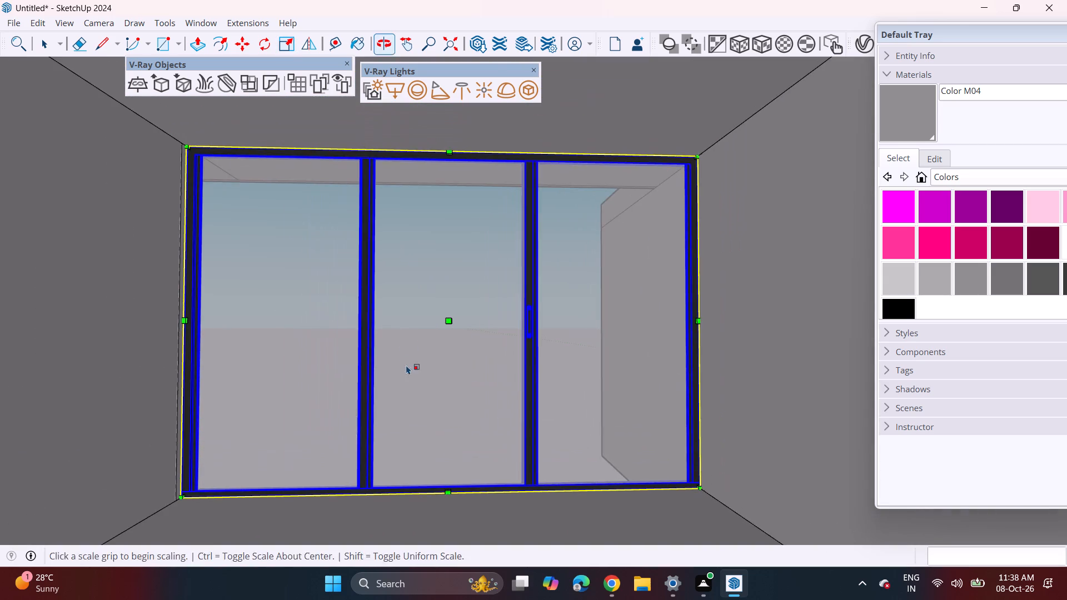
middle_drag(406, 365, 411, 353)
shift+middle_drag(410, 354, 425, 397)
scroll(418, 399, down, 3)
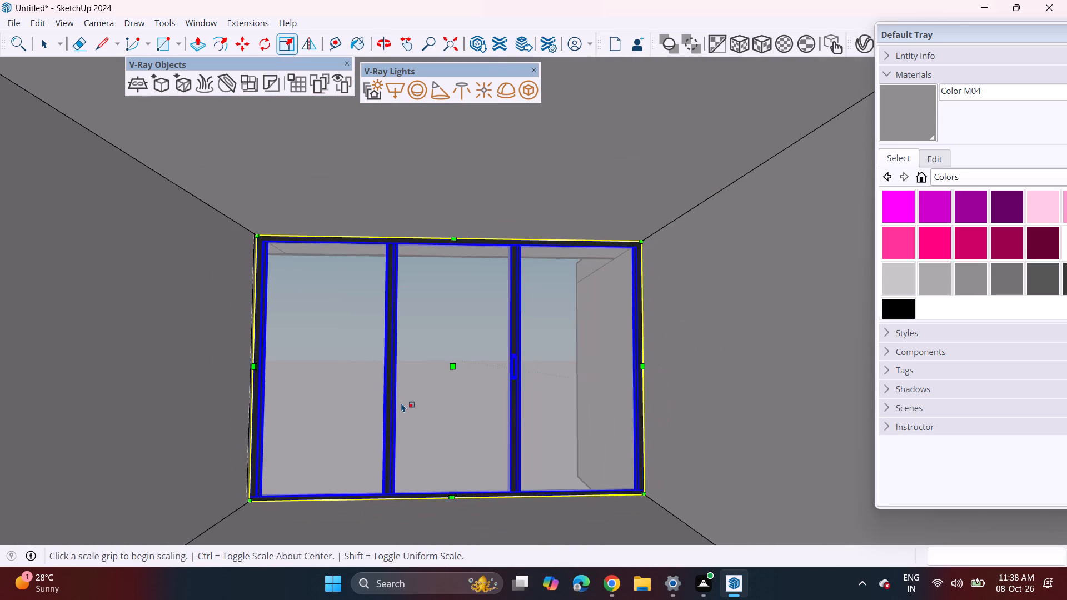
middle_drag(391, 401, 379, 399)
Import the white curtain model Component (1) from Downloads and place it on the floor inside the ground-floor sliding door.
click(17, 24)
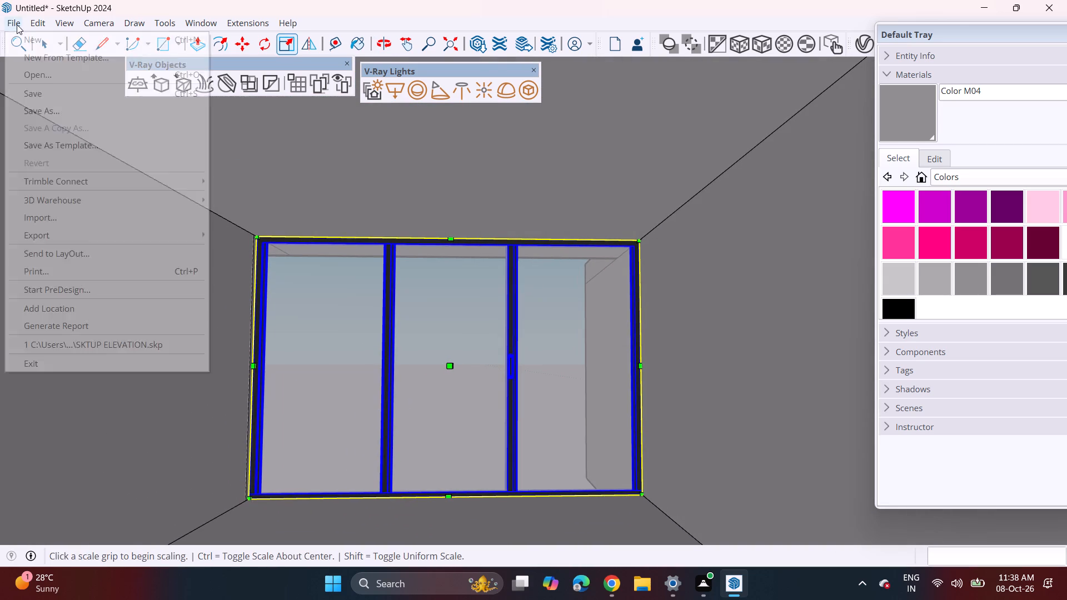
click(34, 215)
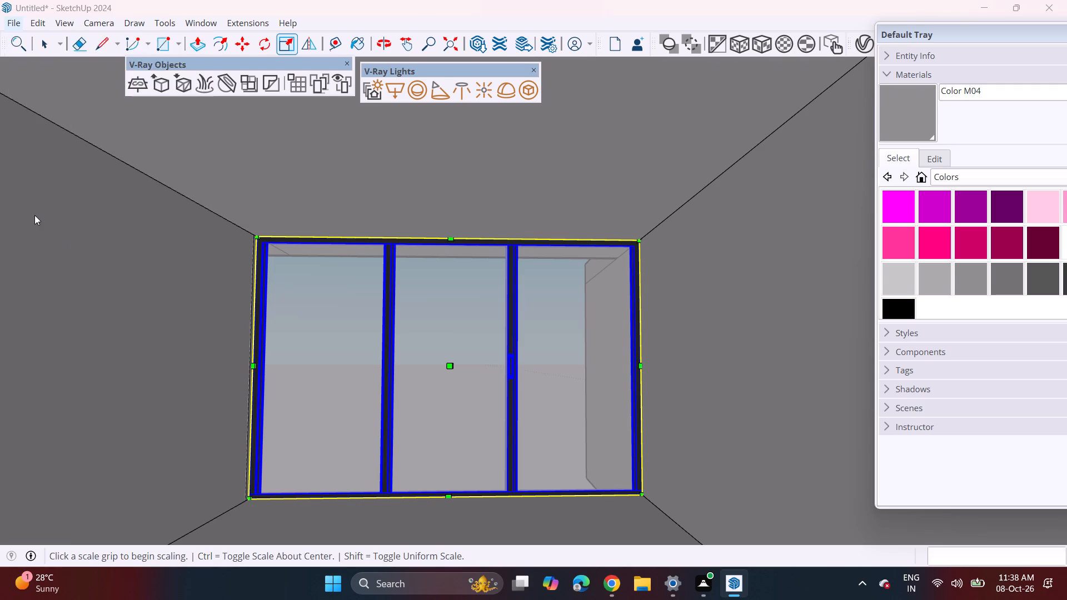
scroll(245, 185, down, 7)
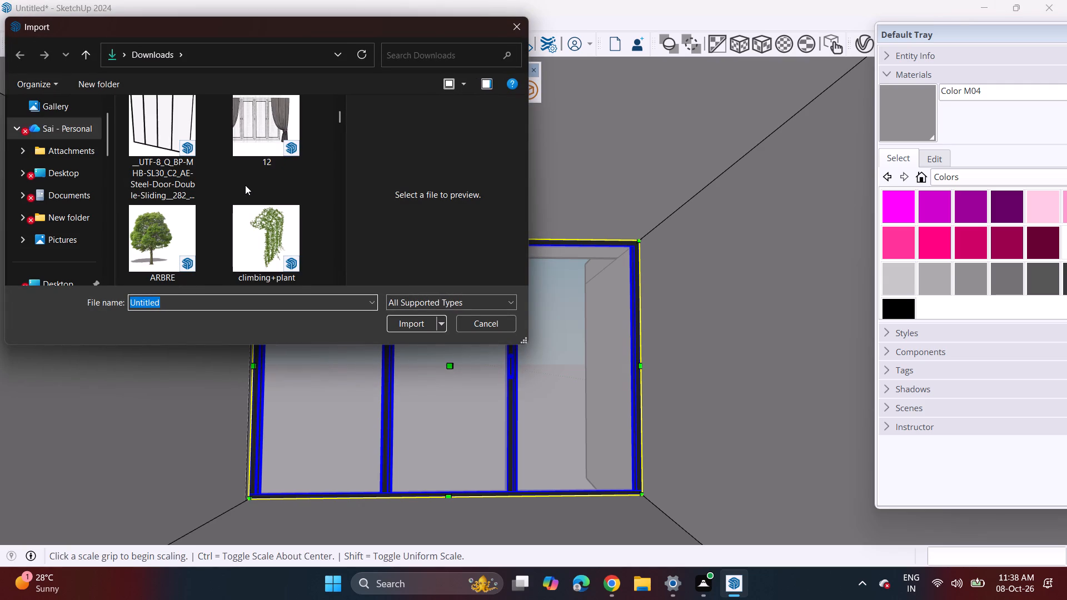
scroll(248, 183, down, 2)
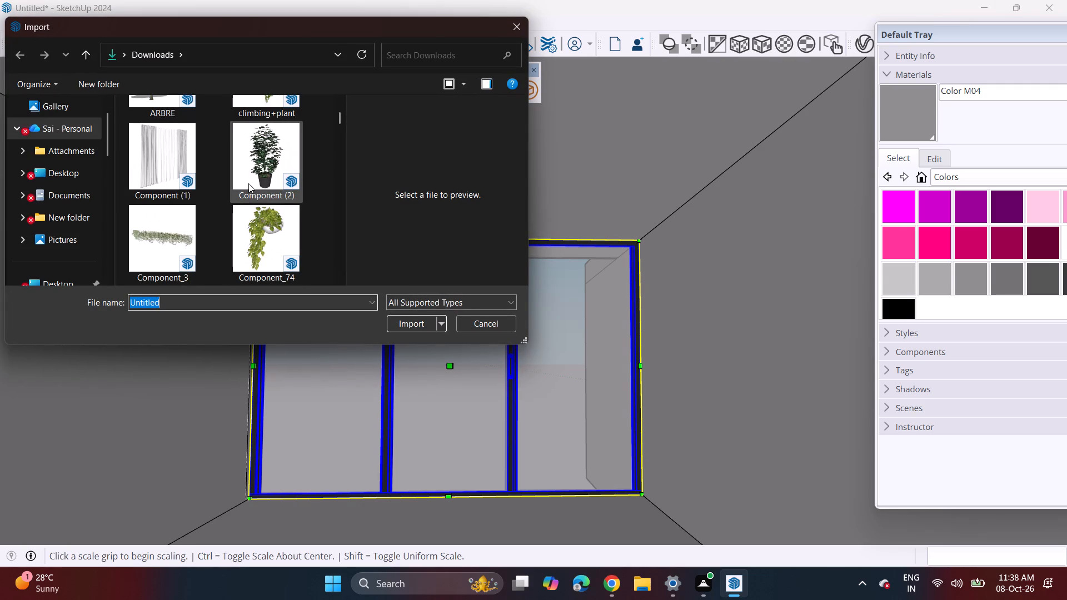
scroll(248, 183, down, 2)
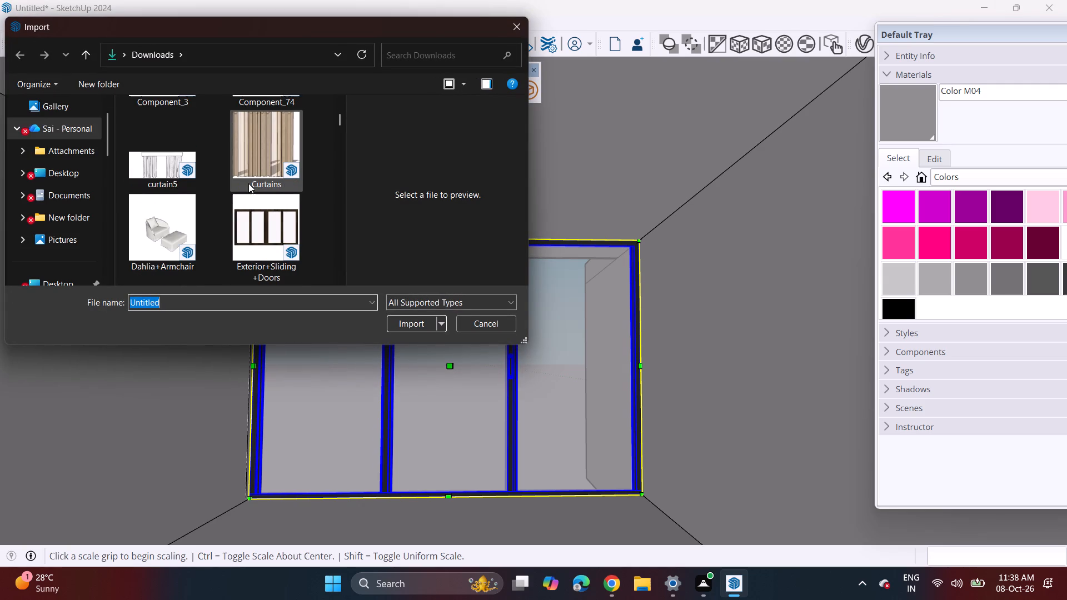
scroll(248, 183, down, 2)
scroll(248, 183, up, 5)
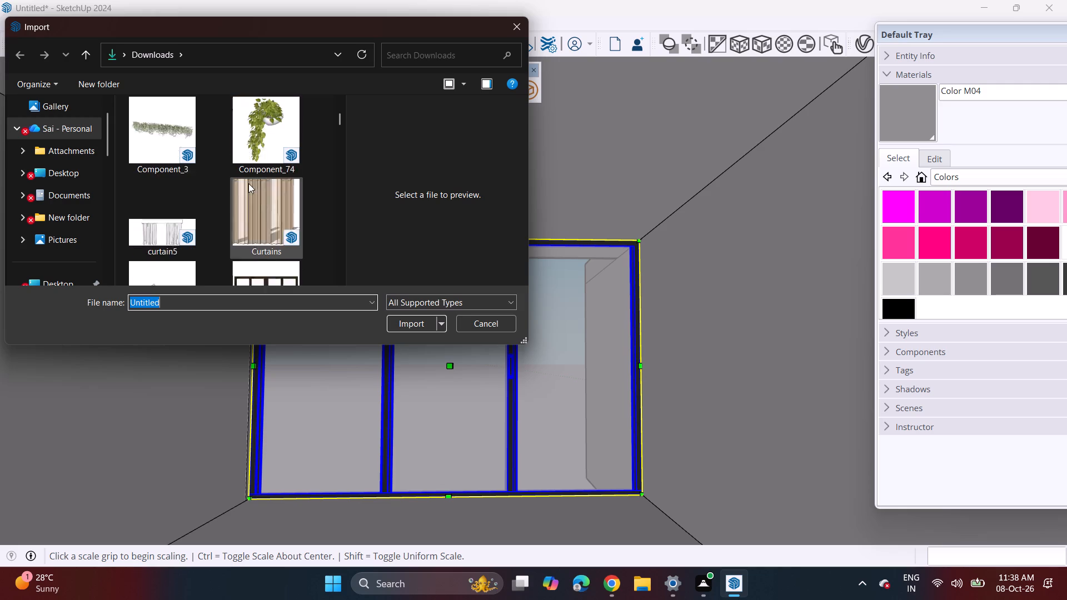
click(181, 127)
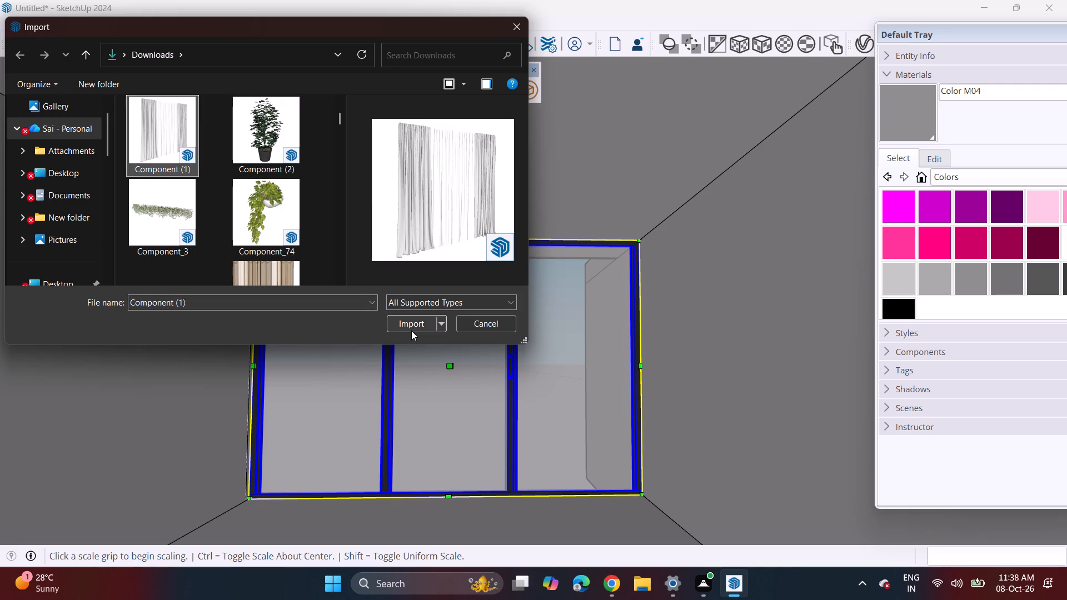
click(411, 331)
click(418, 499)
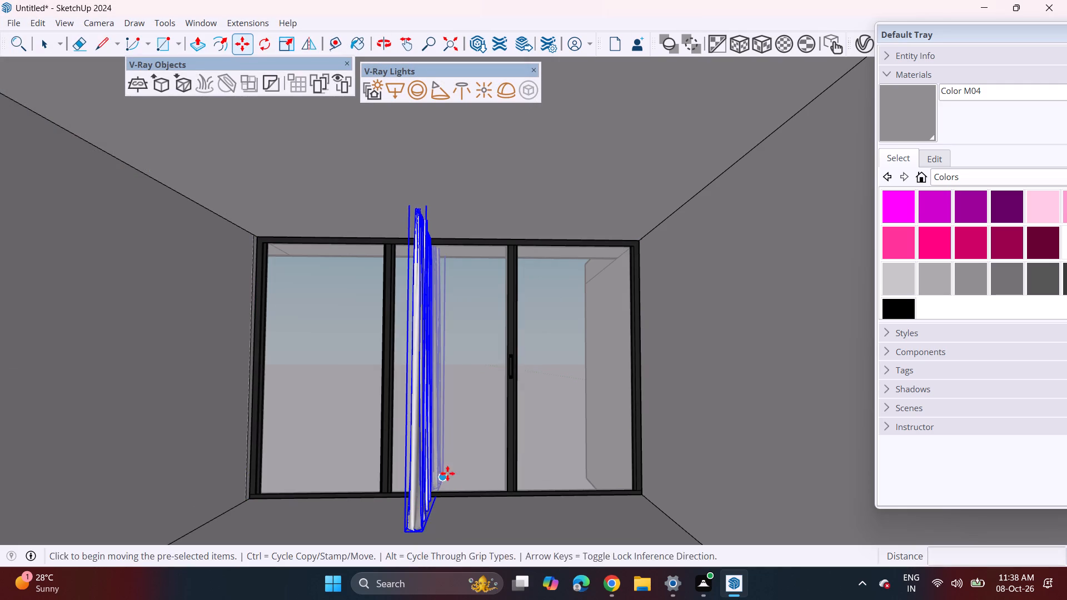
Rotate the imported curtain 90 degrees on the floor plane so it runs parallel to the sliding door.
click(269, 48)
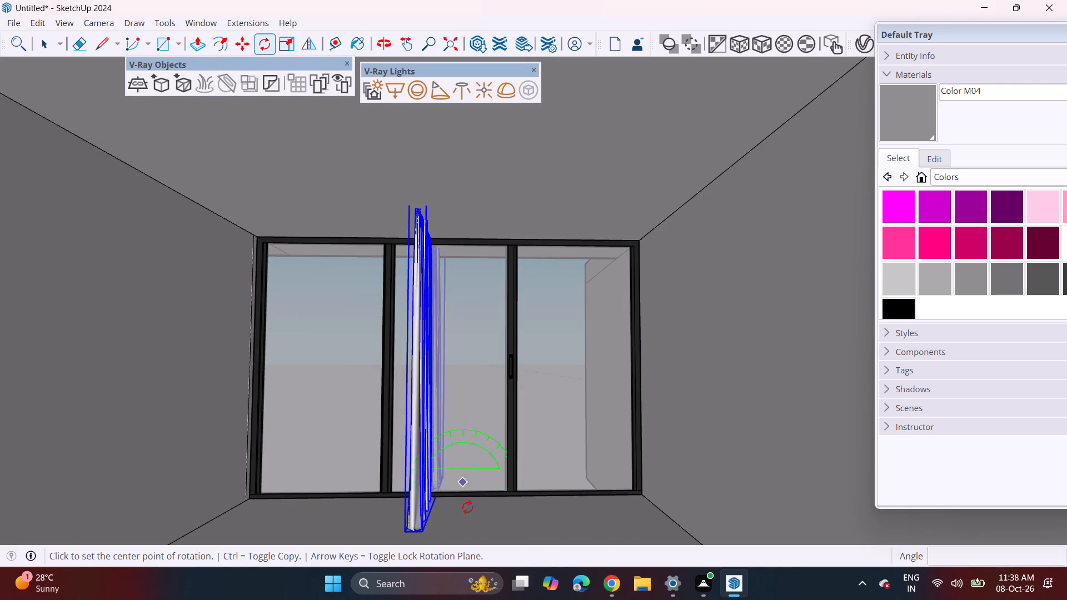
click(474, 518)
click(577, 518)
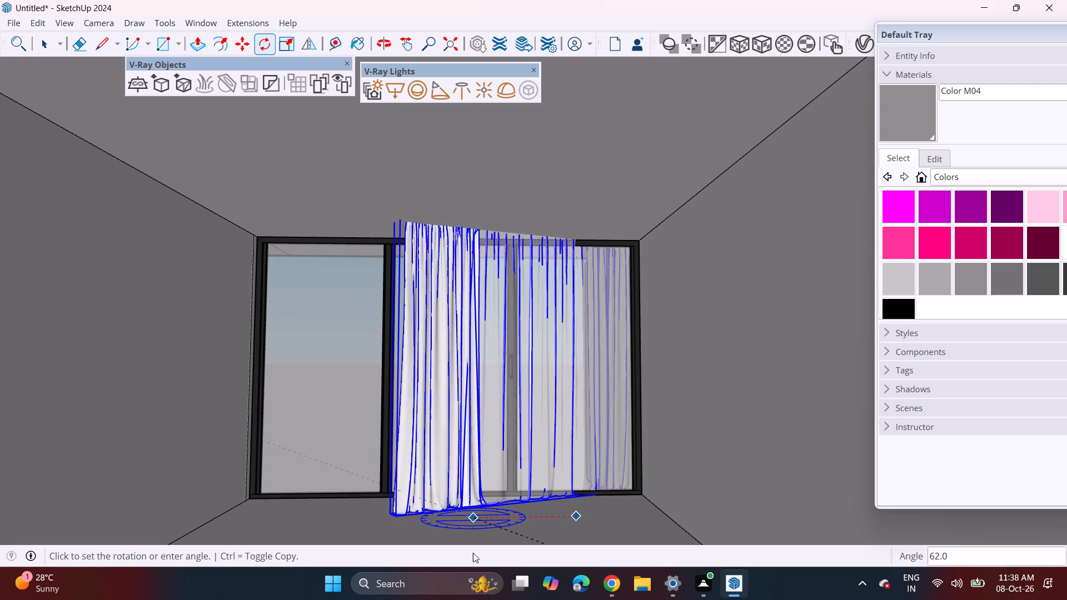
click(474, 545)
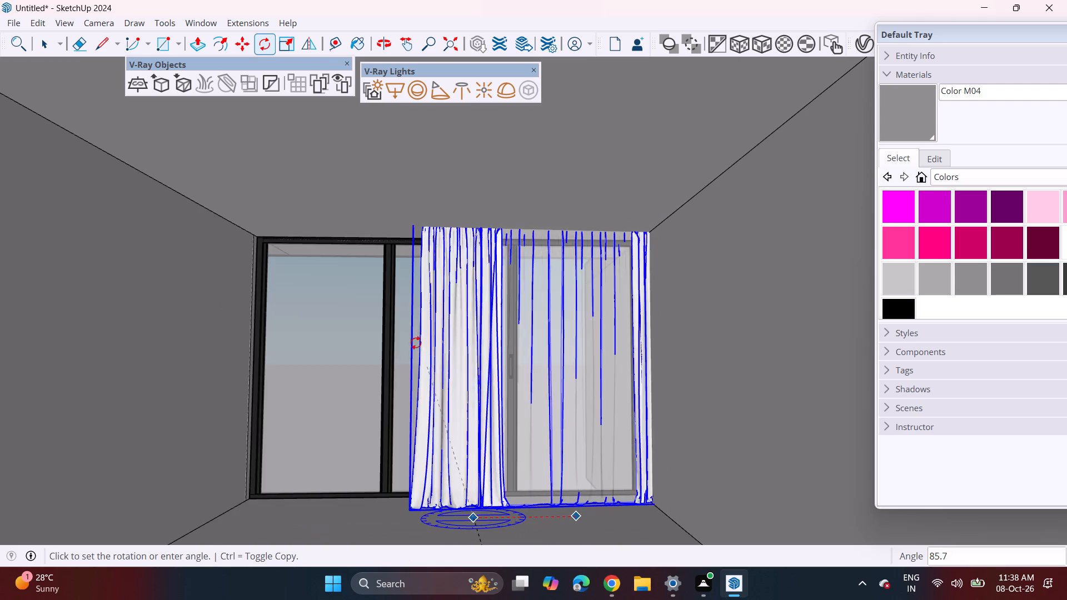
click(474, 542)
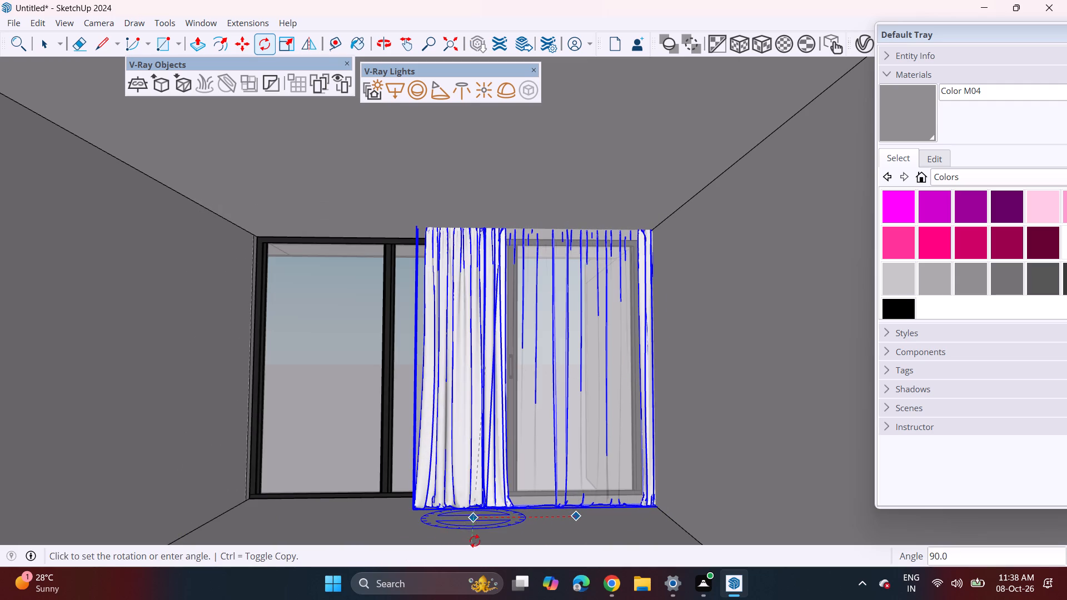
key(space)
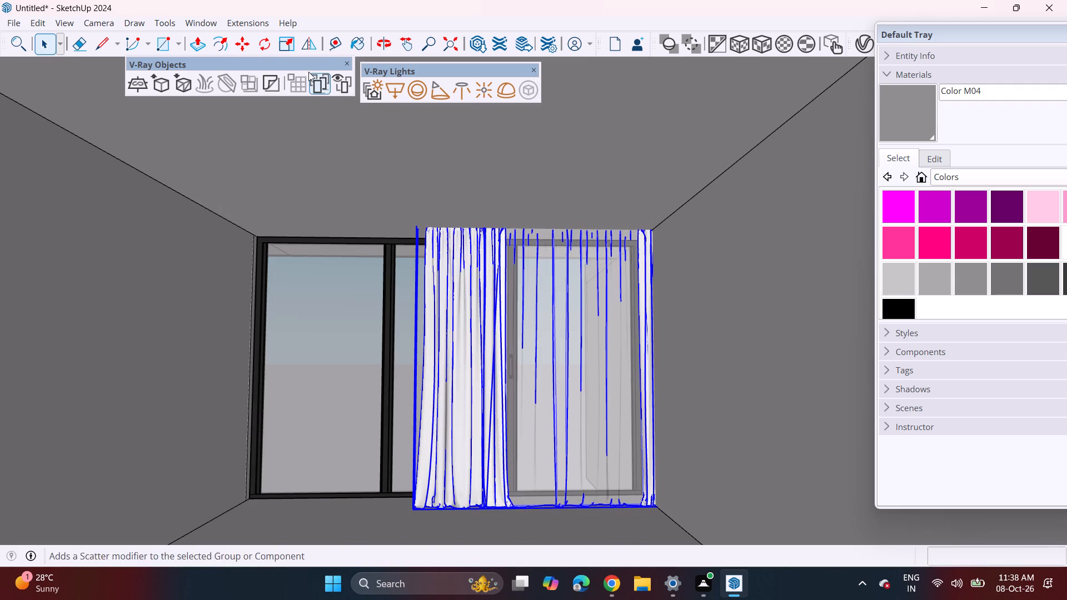
Move the curtain by its upper corner about 6' 9 3/16" to the upper corner of the sliding door's opening.
click(236, 36)
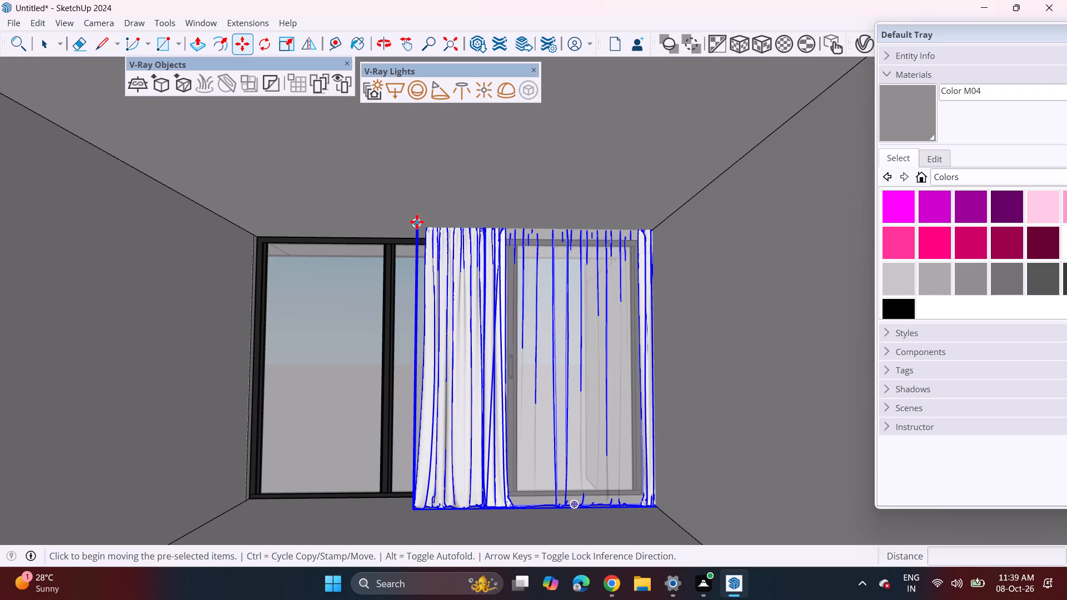
click(417, 222)
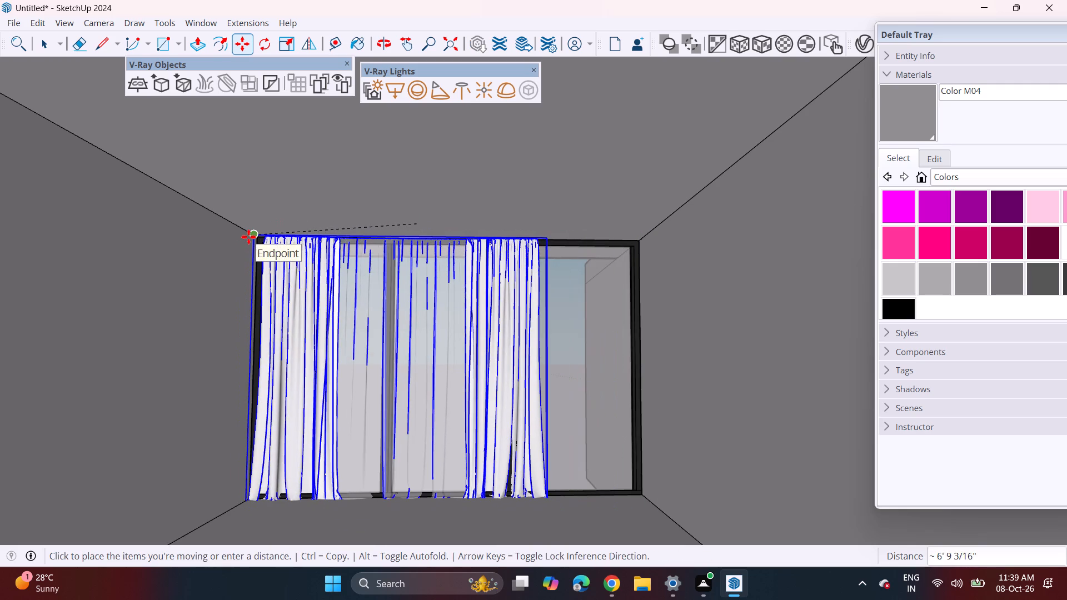
click(248, 237)
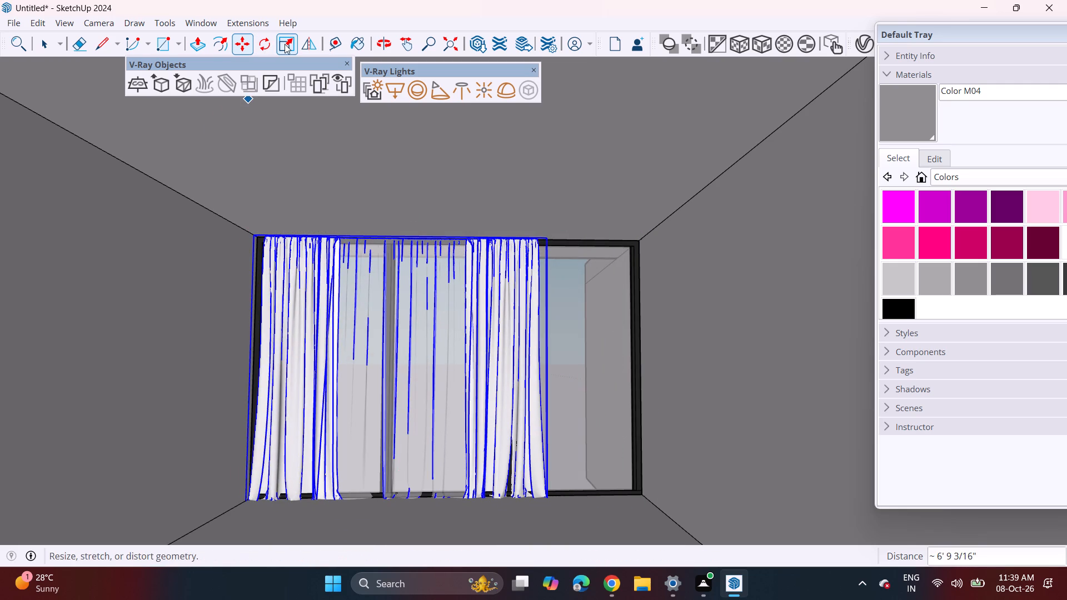
Scale the curtain by about 1.33 along the green axis, stretching it across the opening to the opposite side wall.
click(285, 44)
middle_drag(551, 373, 563, 417)
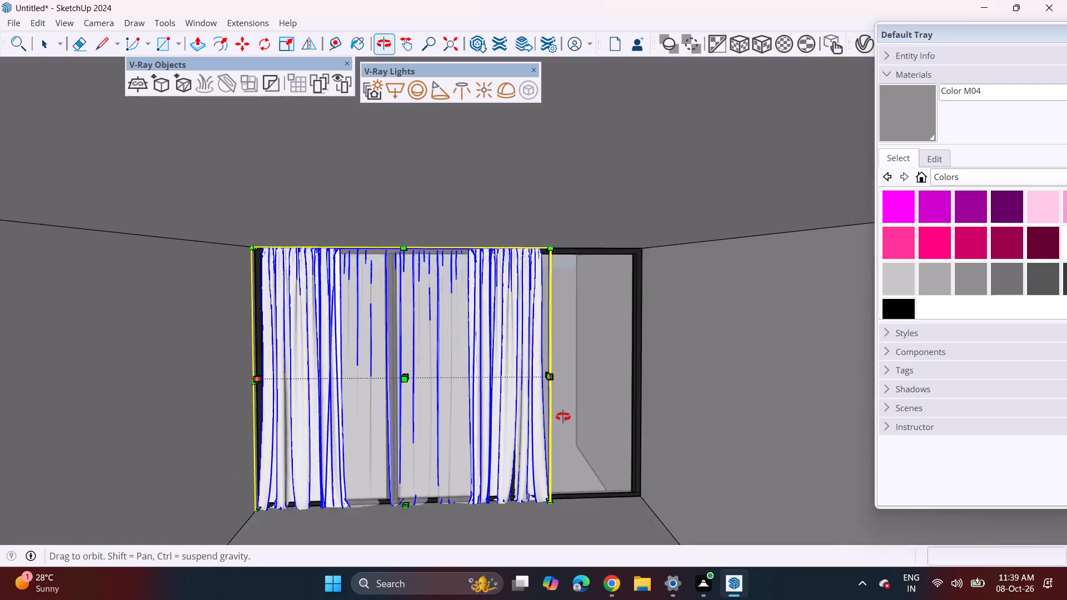
middle_drag(563, 417, 563, 422)
shift+middle_drag(559, 406, 544, 186)
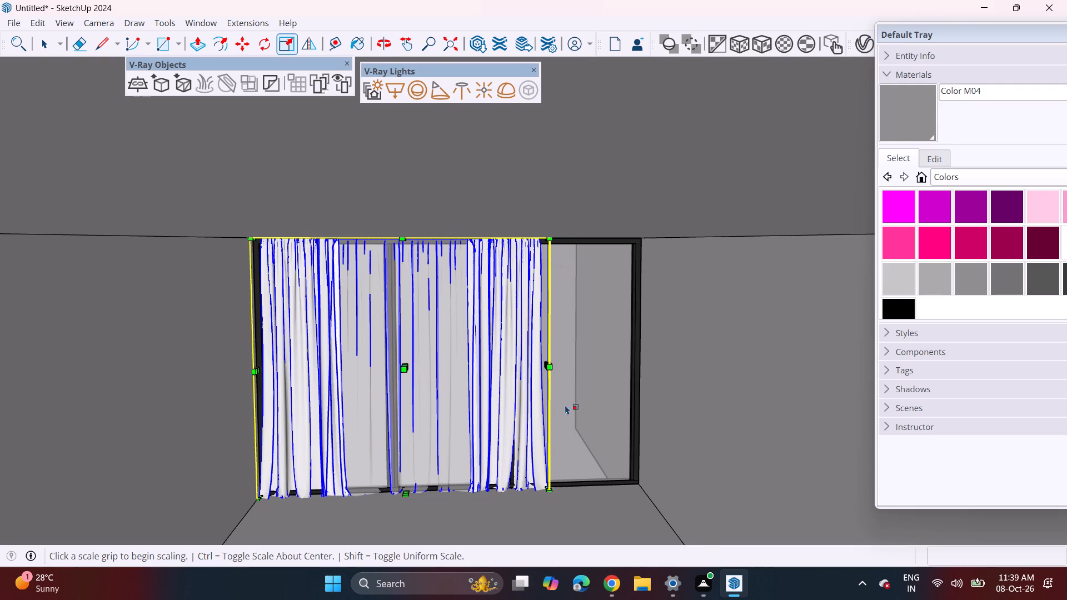
shift+middle_drag(566, 403, 560, 376)
scroll(544, 339, up, 4)
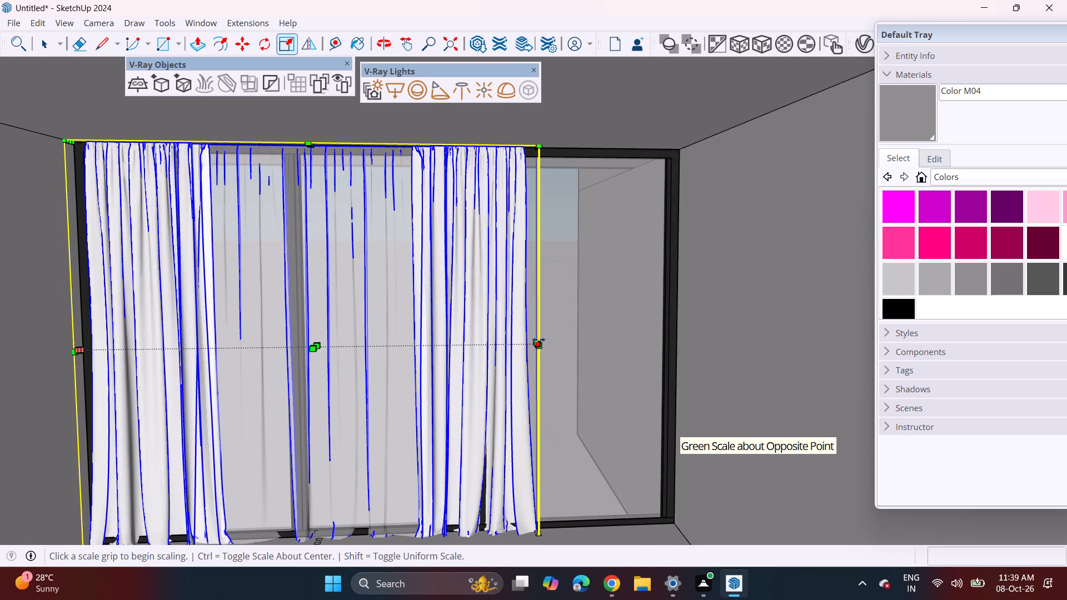
click(539, 339)
click(678, 352)
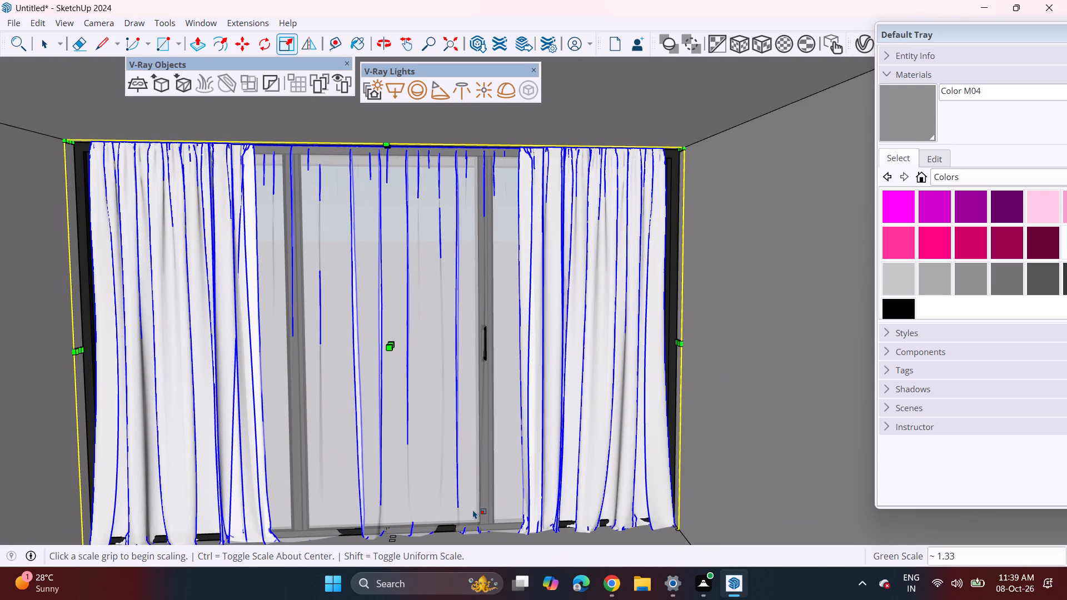
Scale the curtain by 0.97 along the blue axis from its bottom, raising its hem slightly above the floor.
shift+middle_drag(473, 509, 461, 363)
key(space)
click(411, 339)
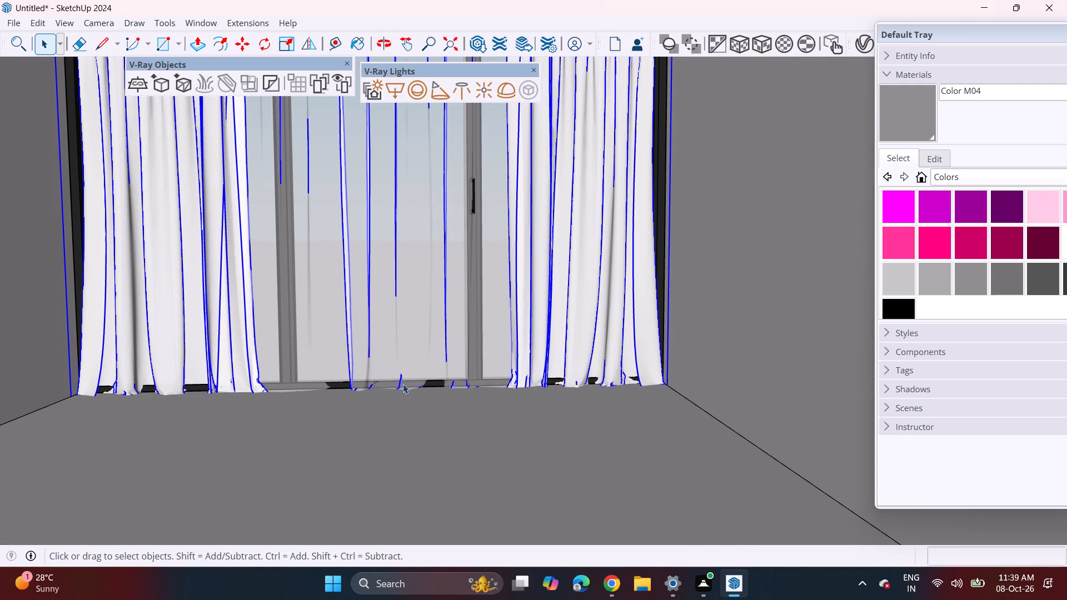
click(397, 369)
click(282, 52)
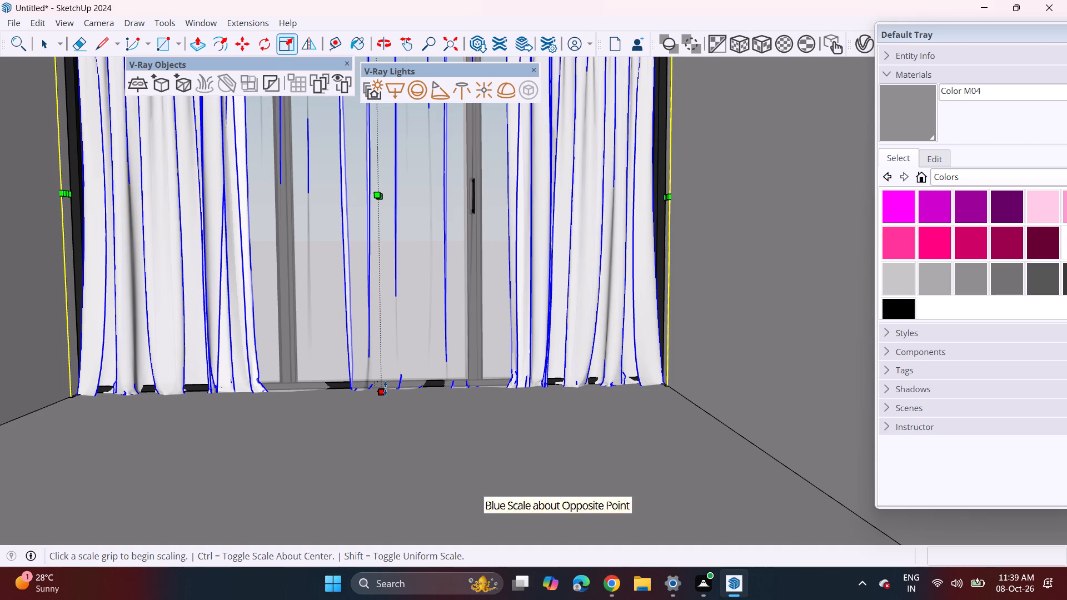
click(385, 388)
click(386, 381)
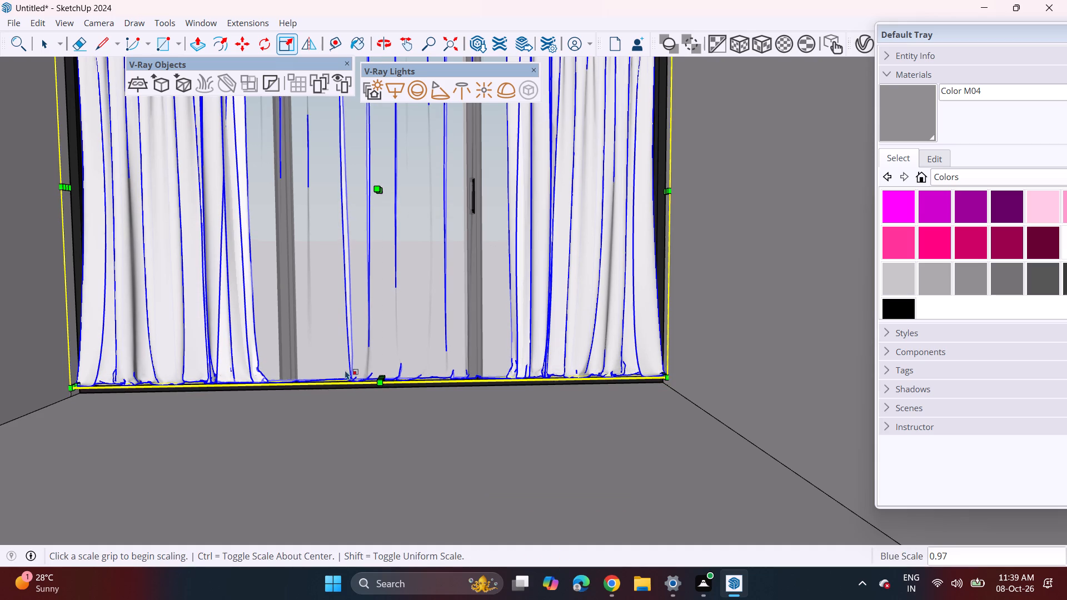
Copy the curtain by its upper corner about 22' 5 1/2" to the upper corner of the middle-floor balcony's sliding door opening.
shift+middle_drag(266, 311, 284, 341)
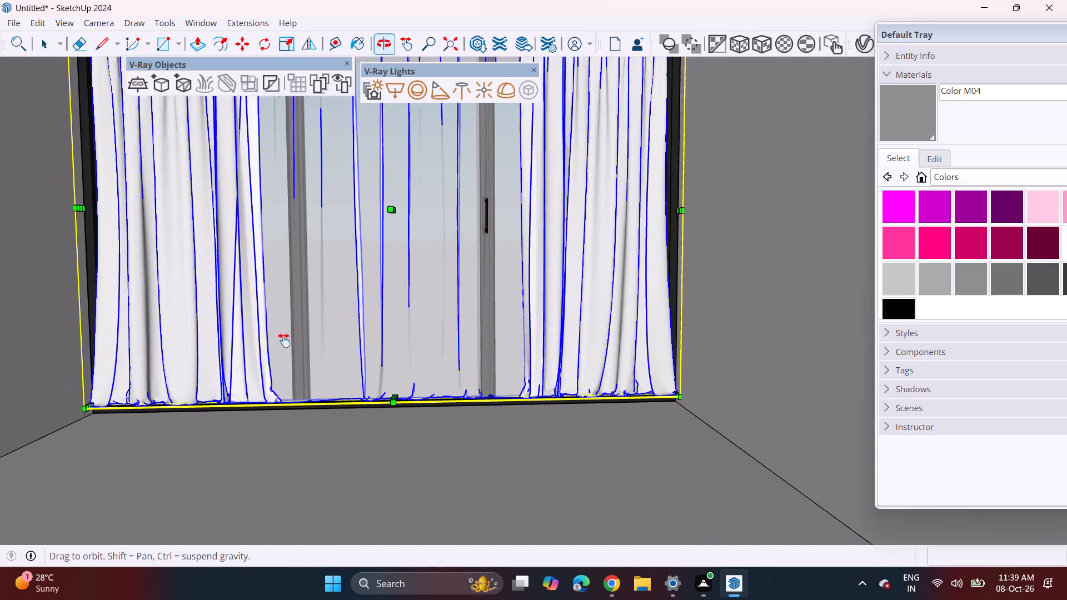
shift+middle_drag(284, 341, 323, 498)
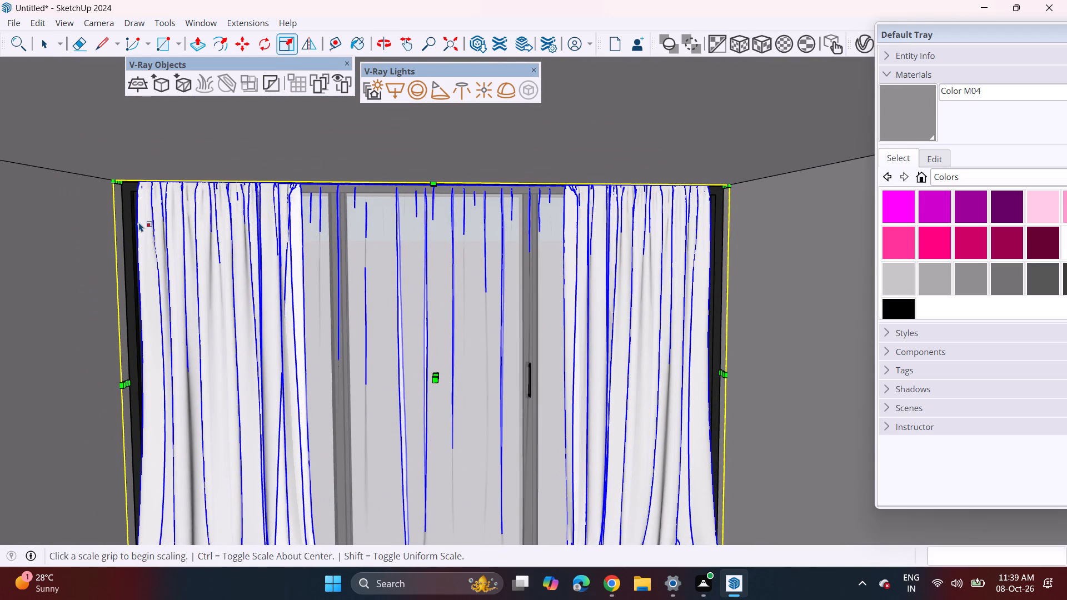
key(space)
key(m)
click(113, 174)
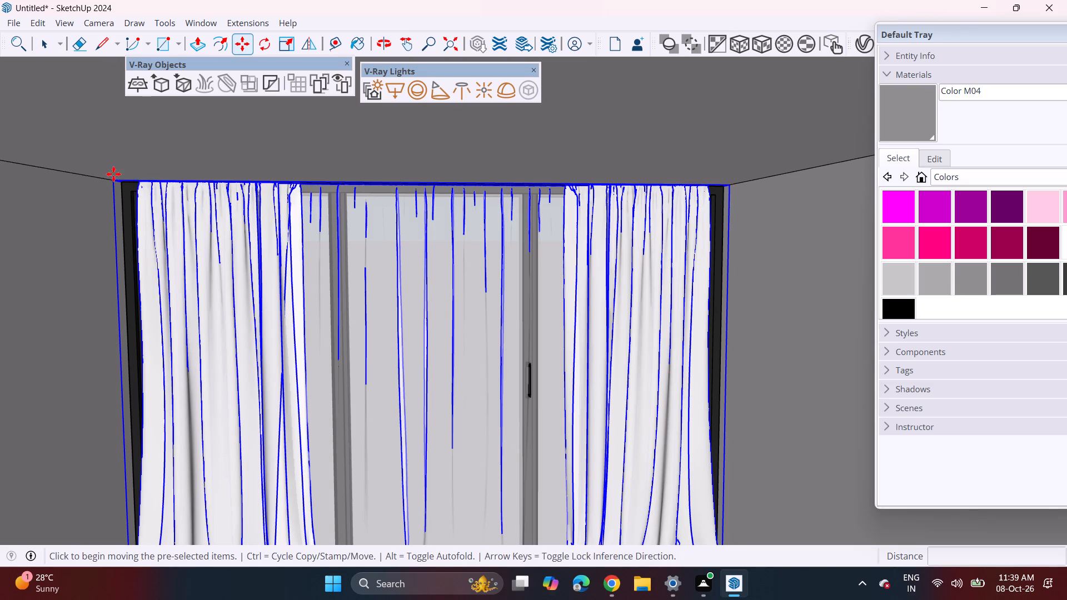
middle_drag(107, 171, 747, 247)
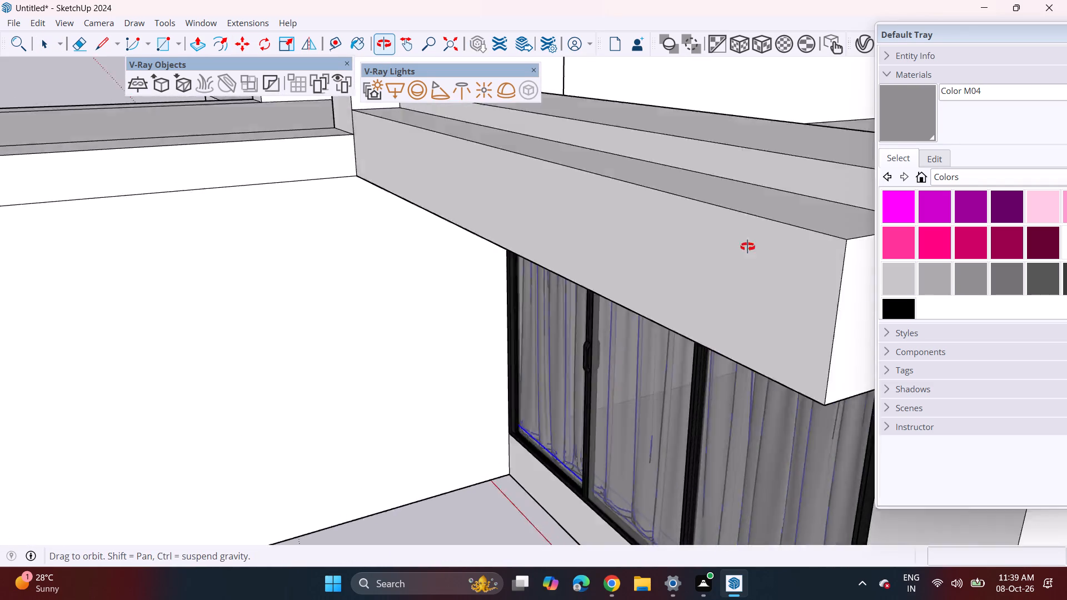
middle_drag(747, 247, 875, 197)
shift+middle_drag(681, 157, 395, 402)
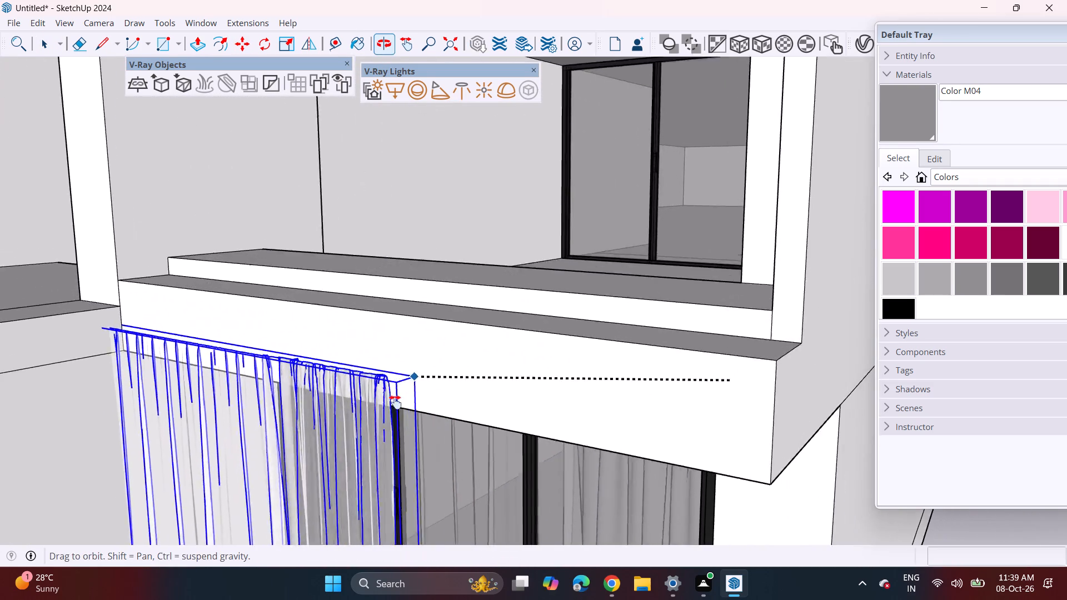
shift+middle_drag(395, 402, 520, 453)
scroll(819, 188, up, 19)
scroll(820, 188, up, 5)
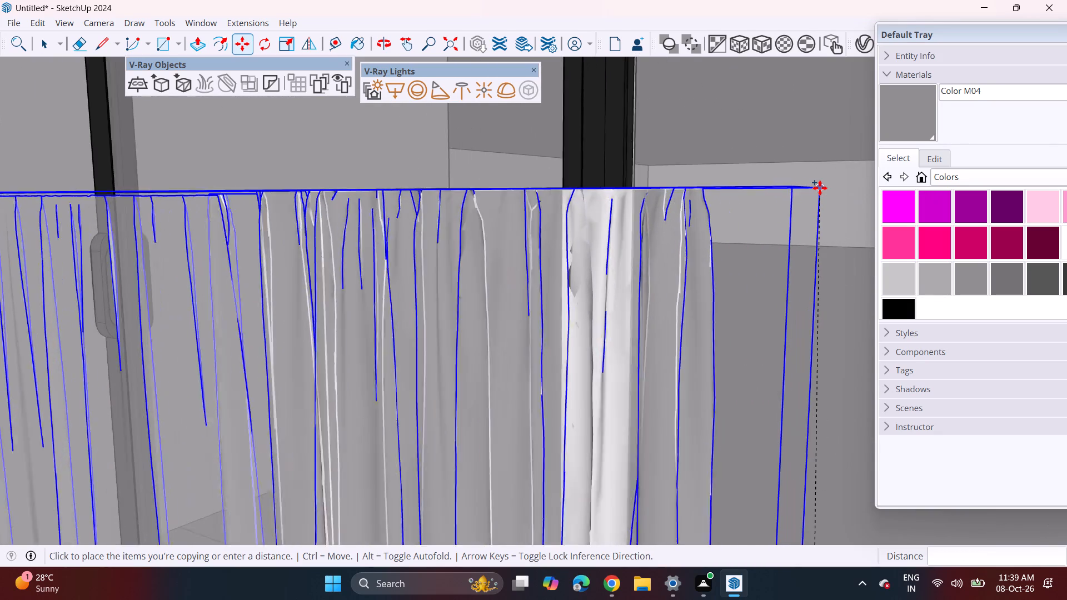
scroll(820, 188, up, 5)
middle_drag(820, 188, 148, 203)
scroll(820, 188, up, 1)
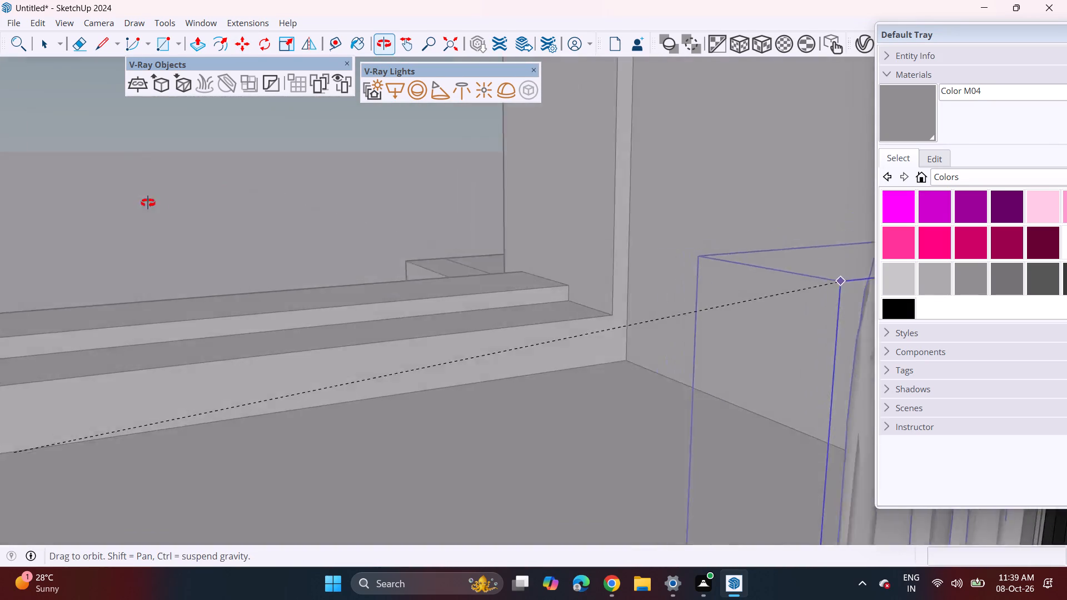
middle_drag(148, 203, 0, 148)
scroll(389, 301, down, 12)
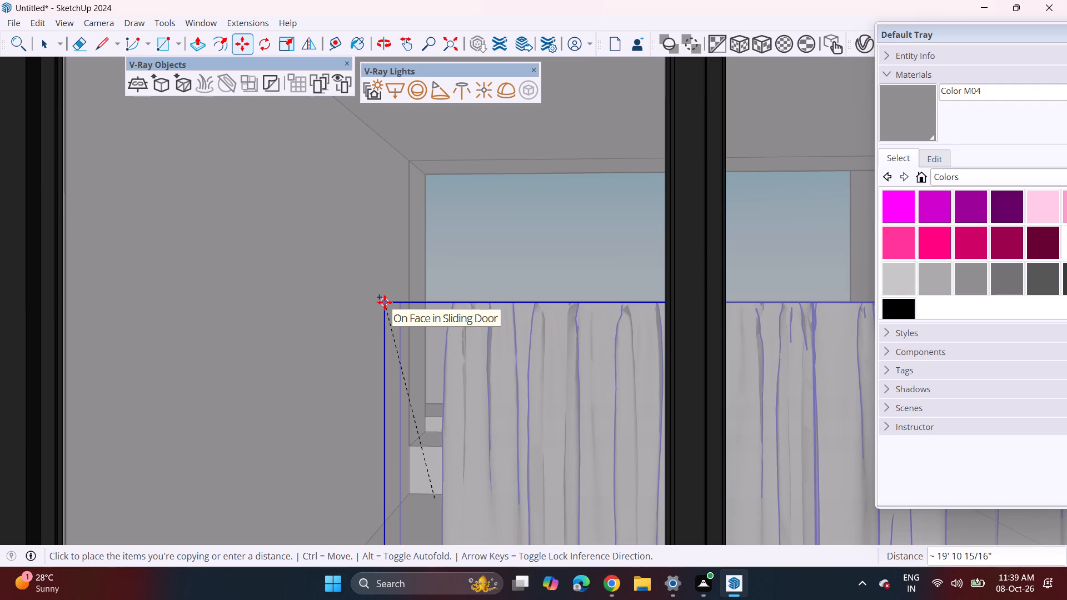
scroll(385, 302, down, 16)
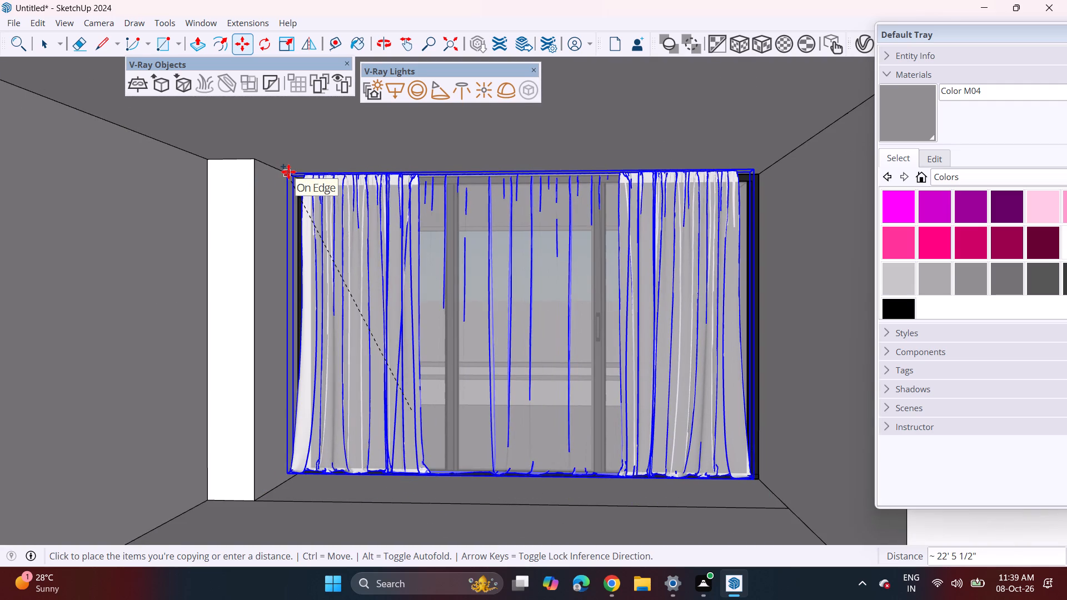
click(288, 172)
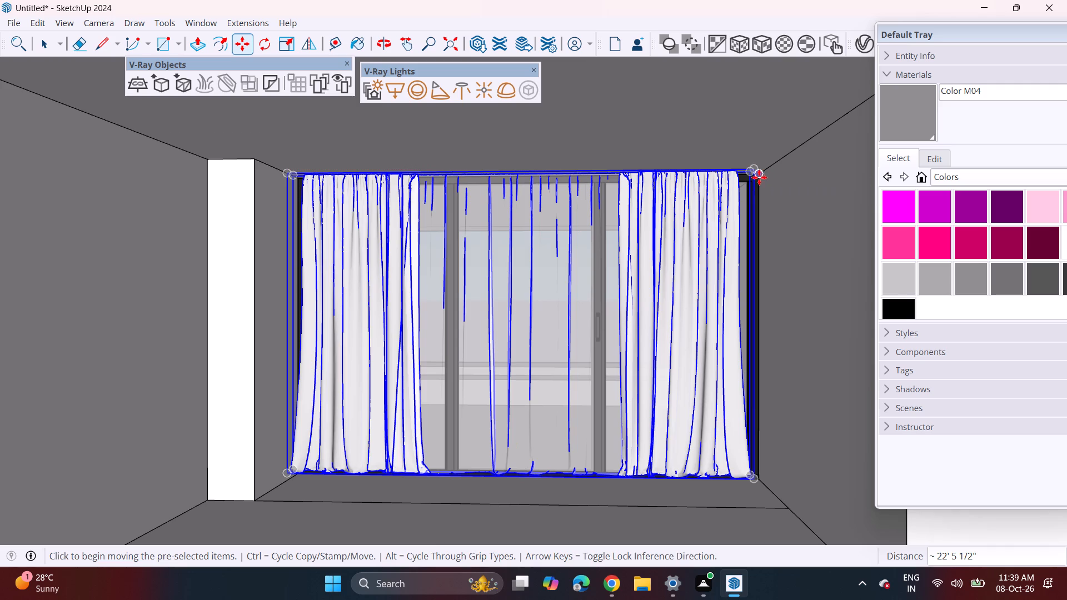
Scale the copied curtain by about -1.63 along the red axis and 1.00 along the green axis to fit the middle-floor opening.
click(245, 41)
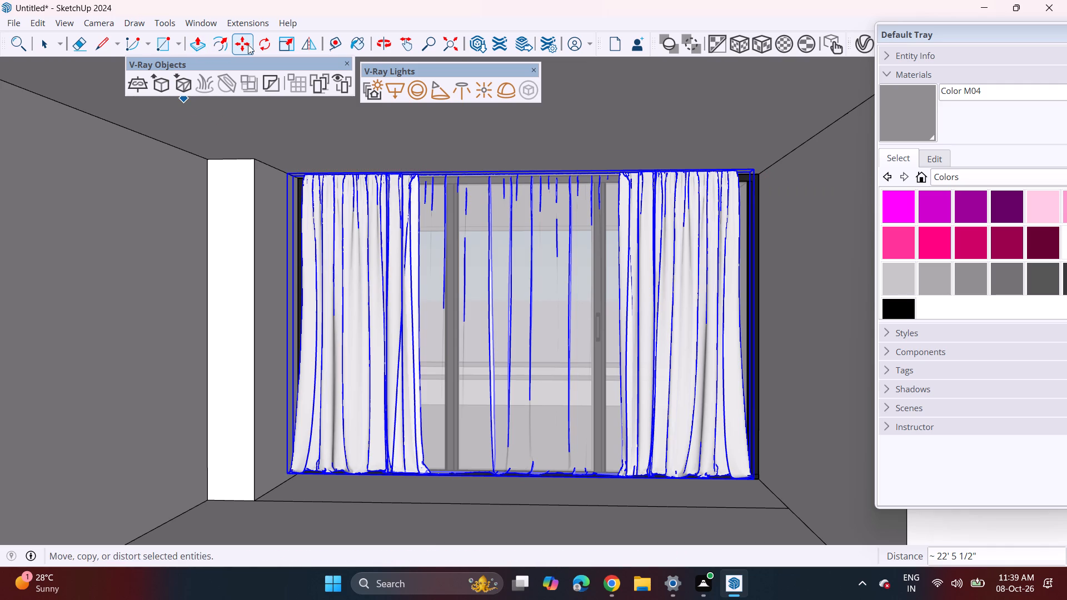
click(281, 43)
click(745, 323)
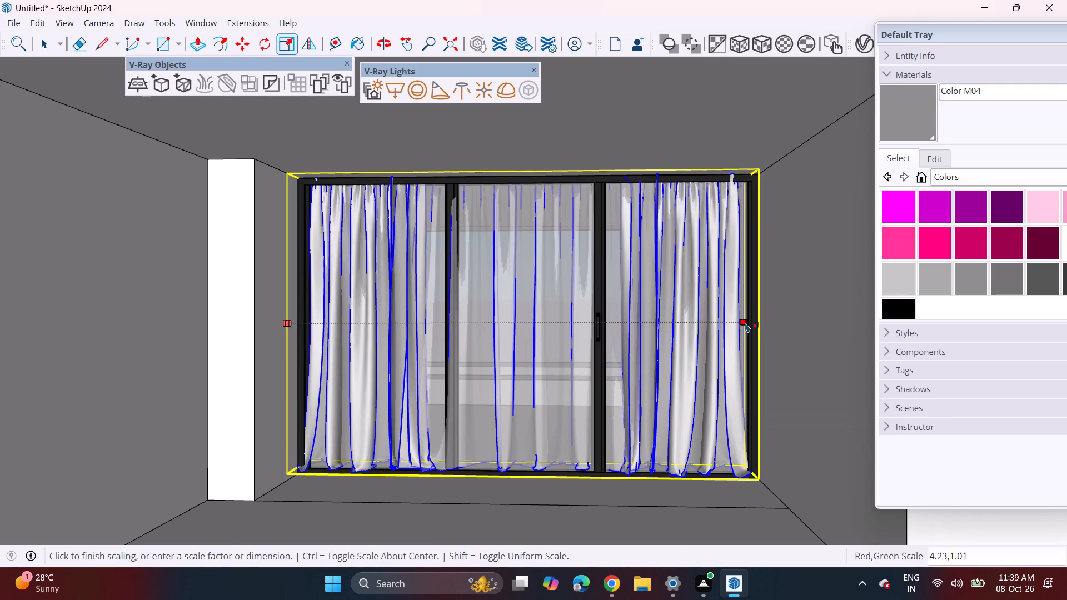
middle_drag(747, 326, 768, 339)
scroll(780, 346, up, 8)
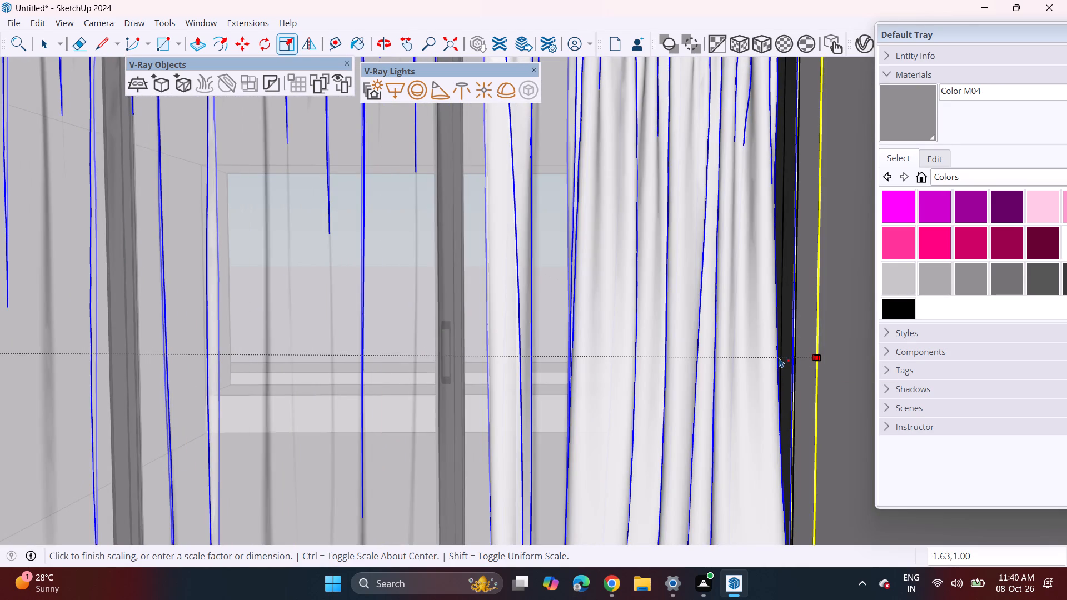
click(779, 358)
scroll(737, 373, down, 7)
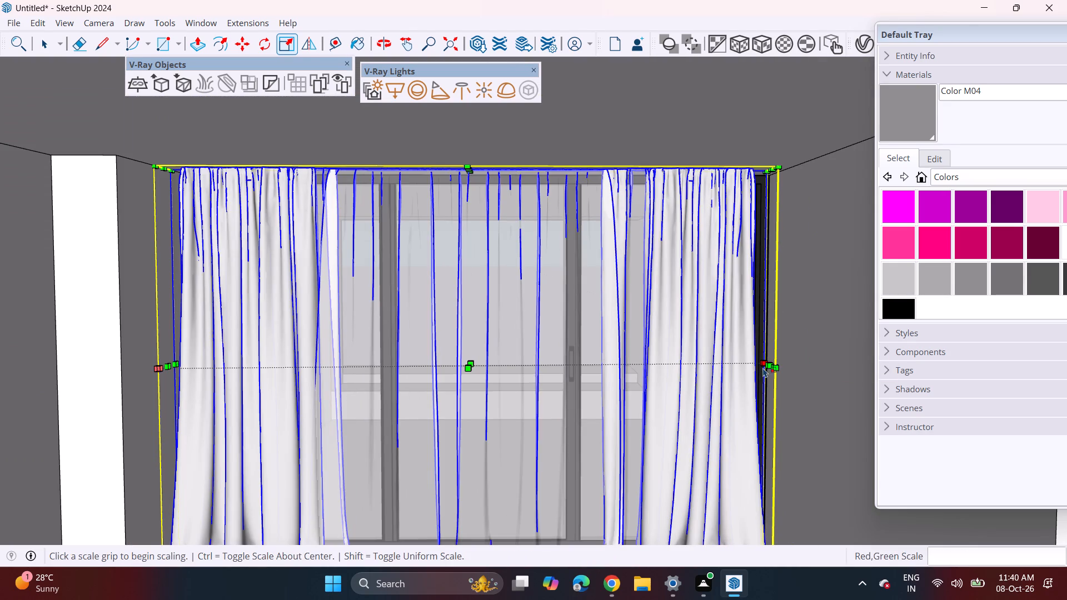
click(766, 368)
click(772, 368)
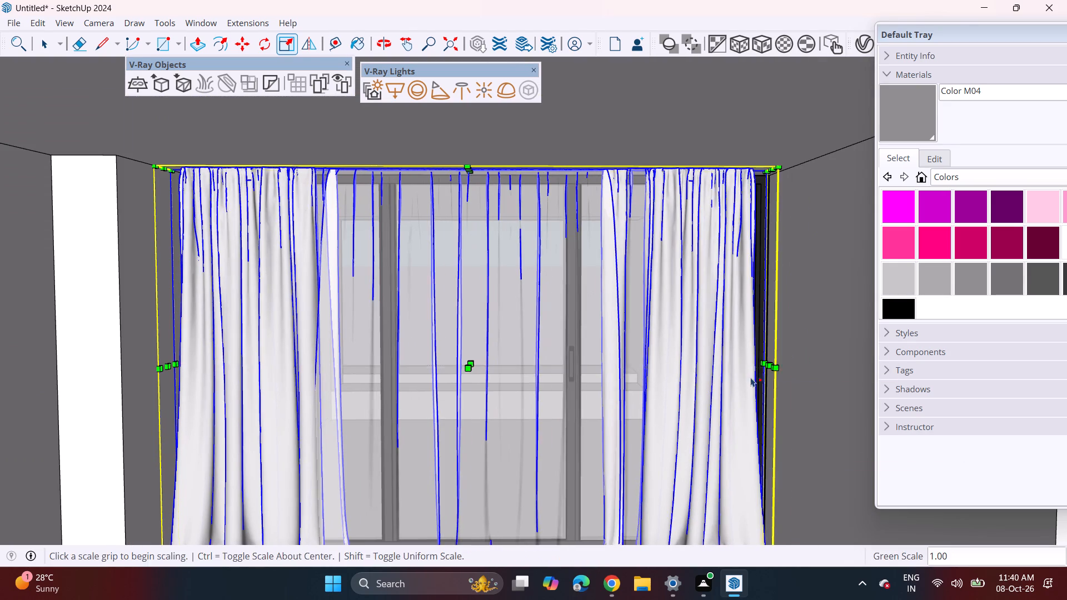
Examine the curtained sliding doors on the front facade from outside, with the curtain deselected.
middle_drag(344, 392, 1066, 391)
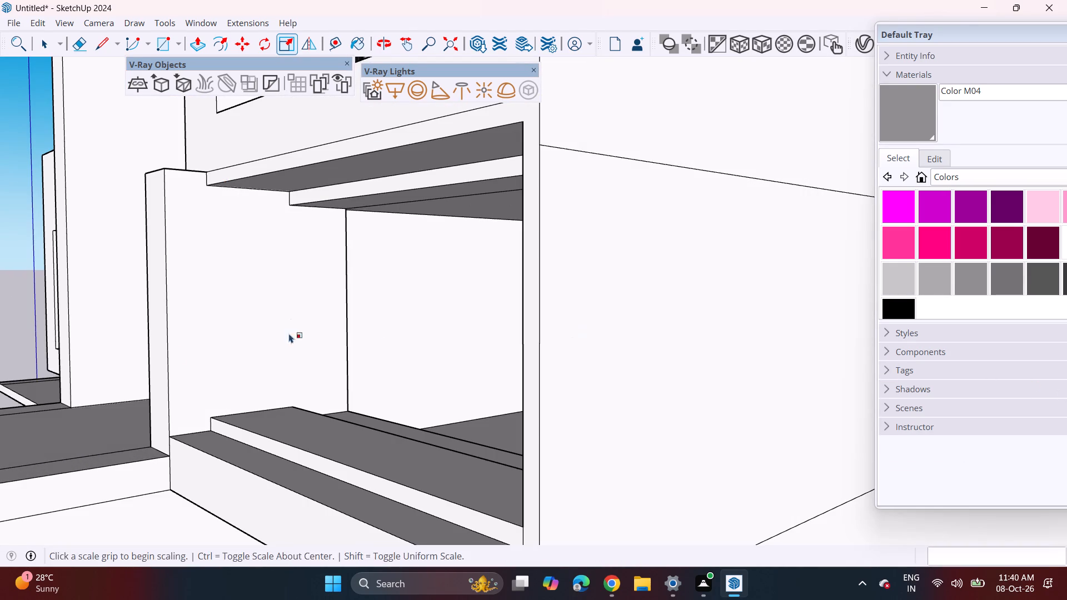
middle_drag(198, 343, 408, 346)
scroll(368, 305, down, 9)
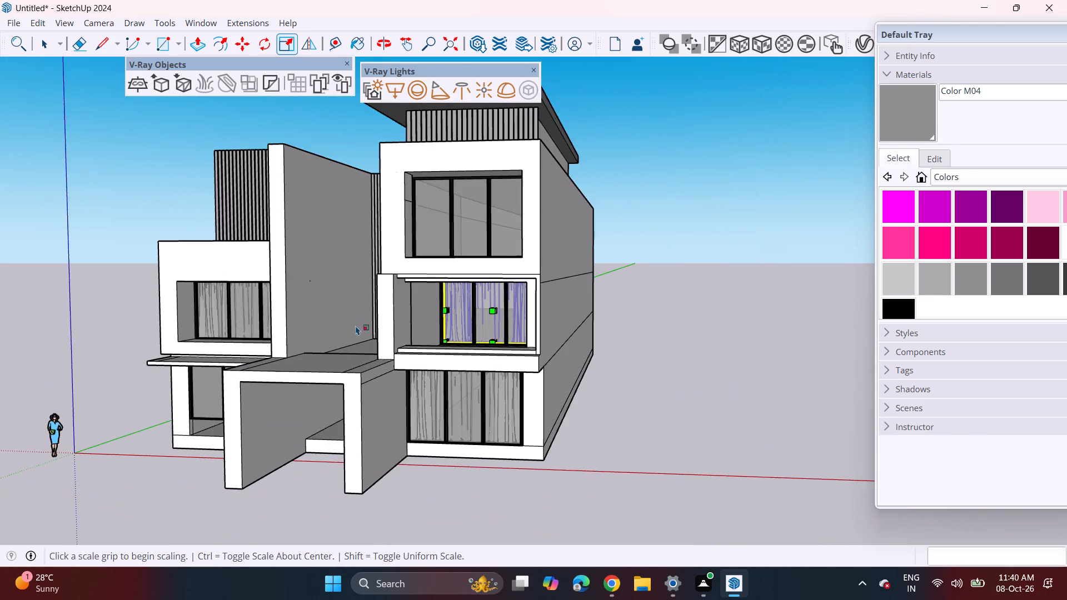
middle_drag(356, 326, 433, 307)
scroll(539, 285, up, 2)
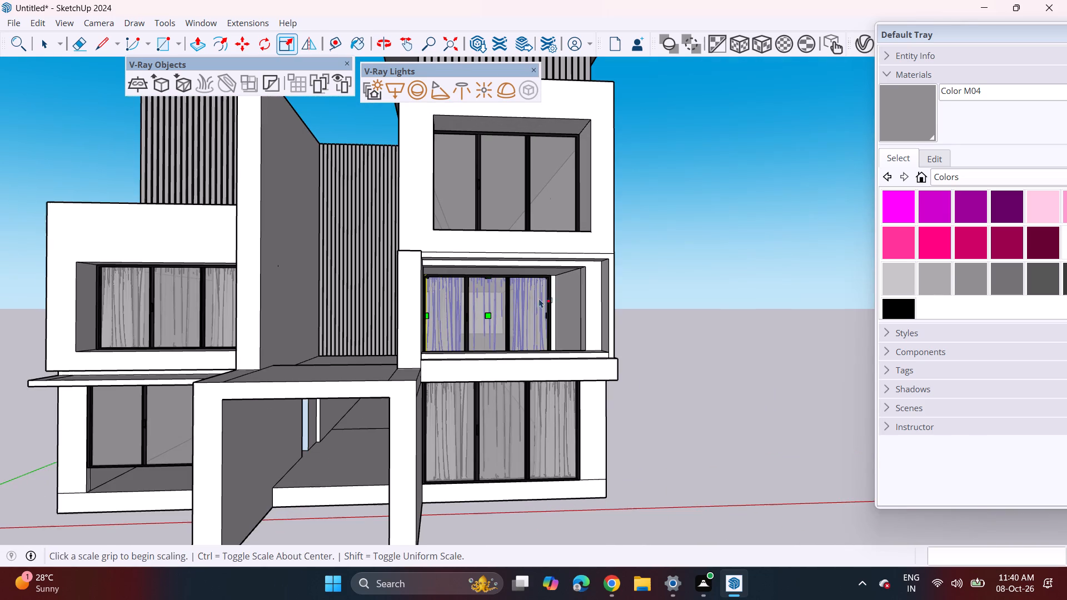
key(space)
click(644, 339)
middle_drag(630, 378, 587, 384)
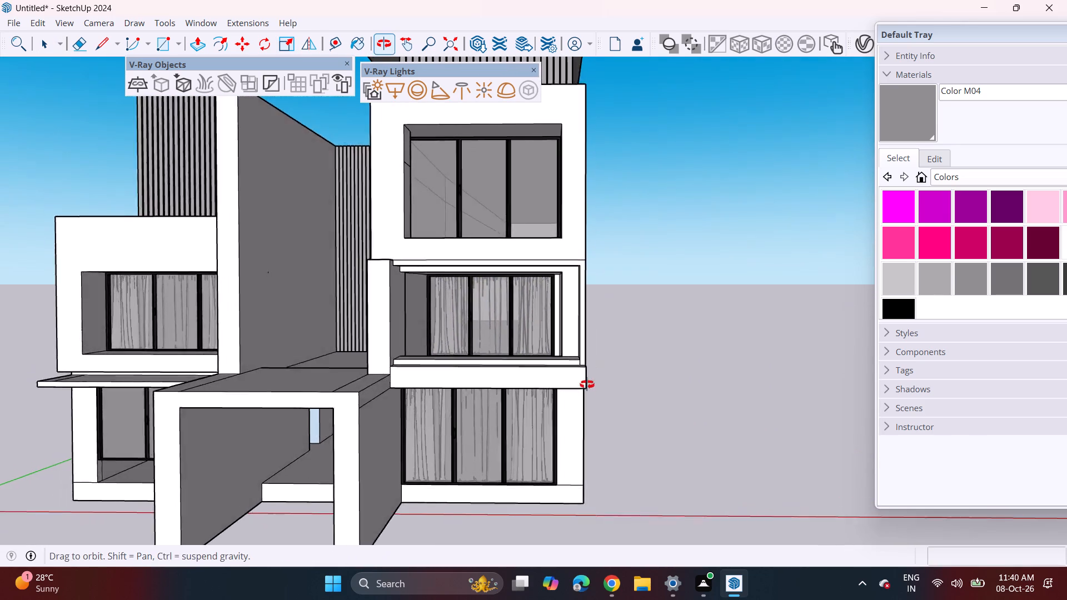
middle_drag(587, 384, 596, 346)
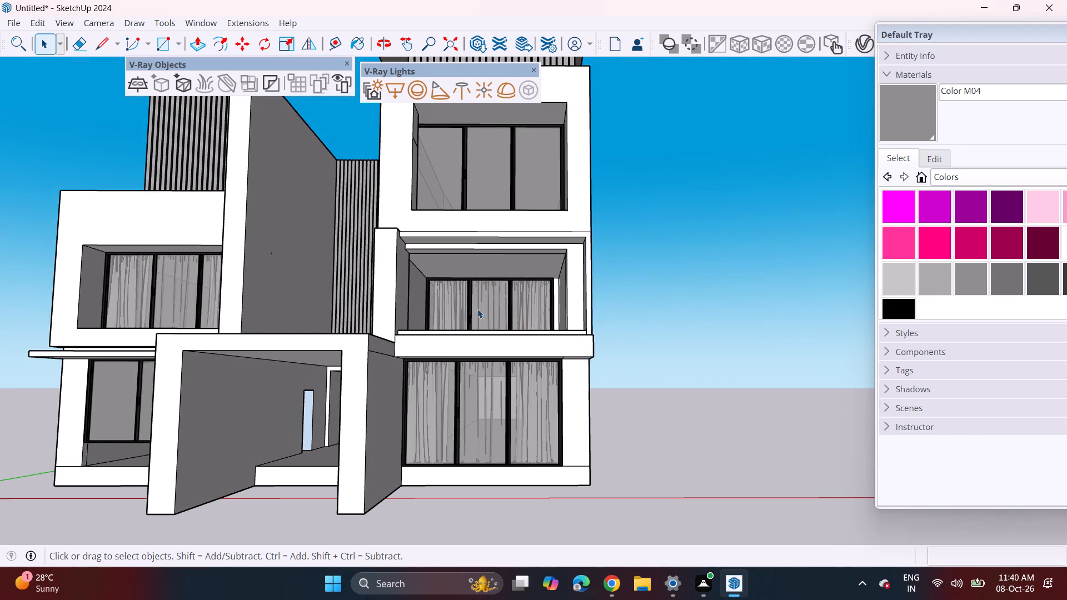
middle_drag(485, 301, 495, 350)
scroll(555, 272, up, 5)
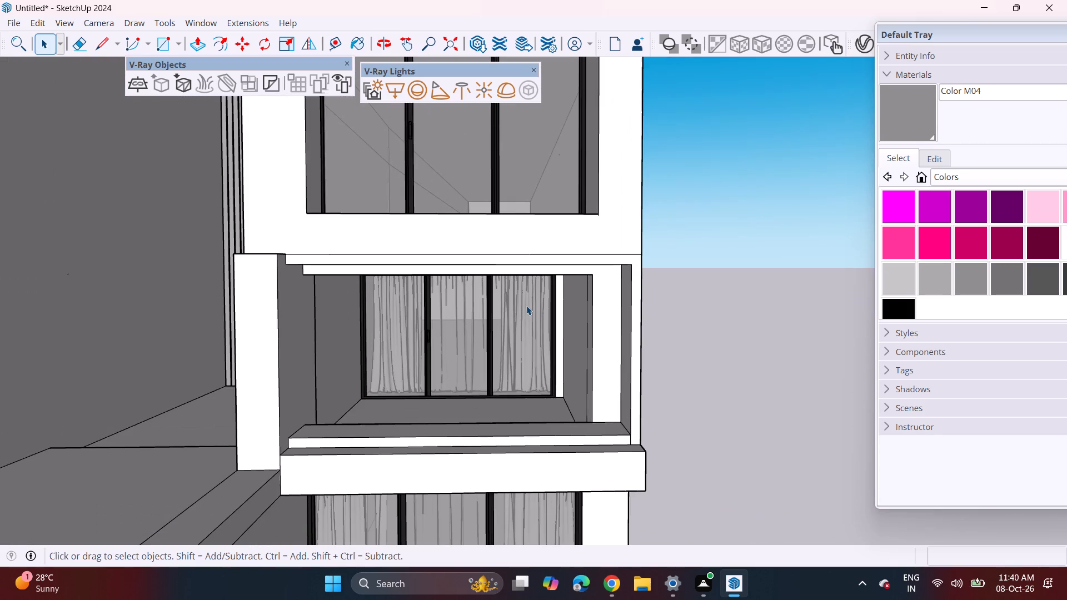
scroll(448, 414, down, 6)
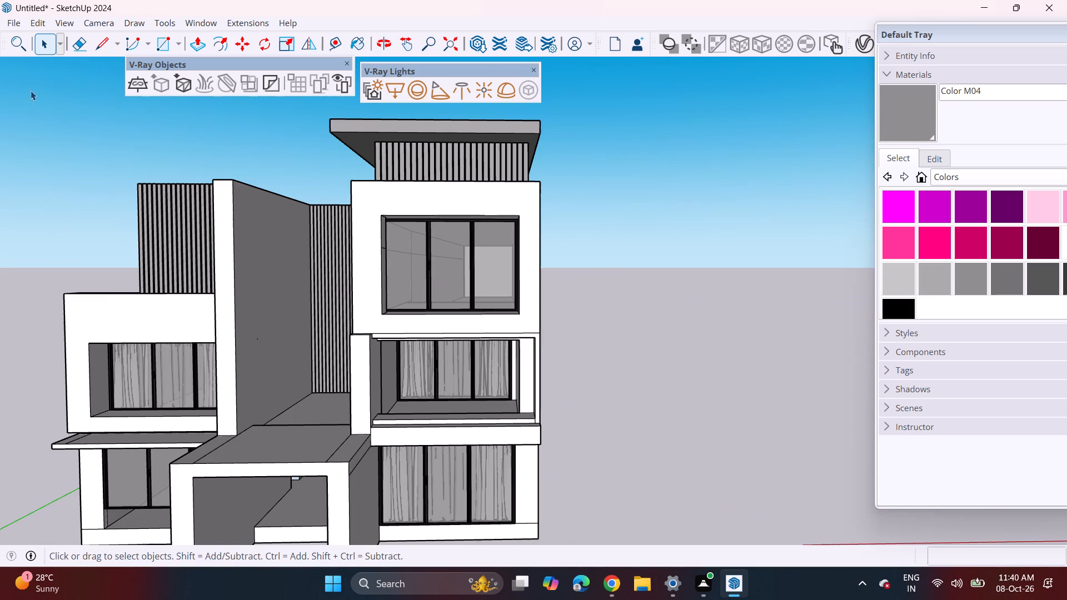
Import the curtain model Component (1) from Downloads and place it at the base of the top-floor sliding door.
click(13, 28)
click(48, 222)
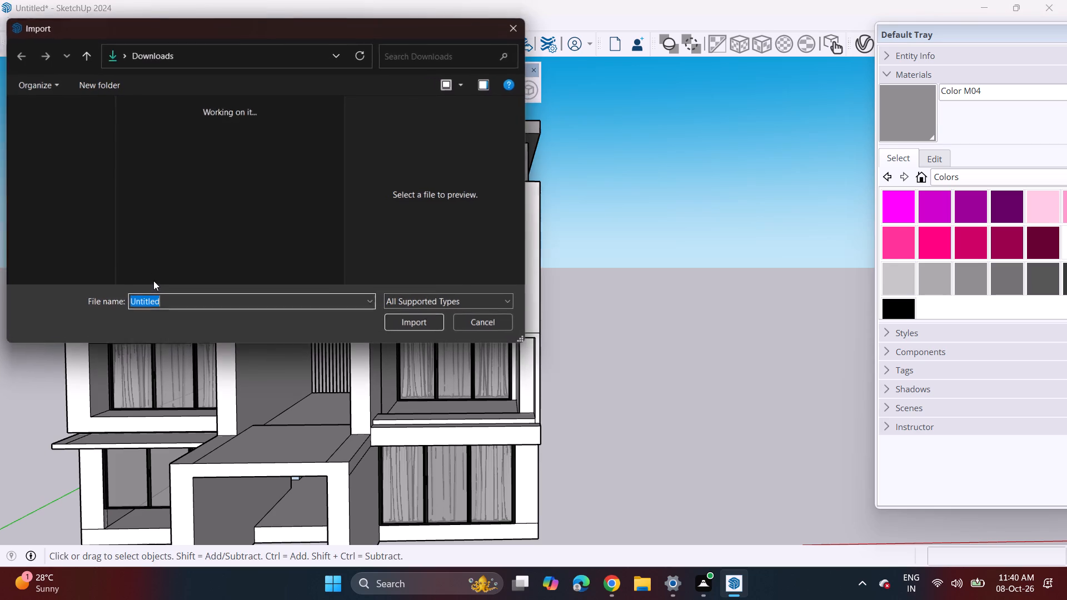
scroll(202, 224, down, 8)
click(192, 226)
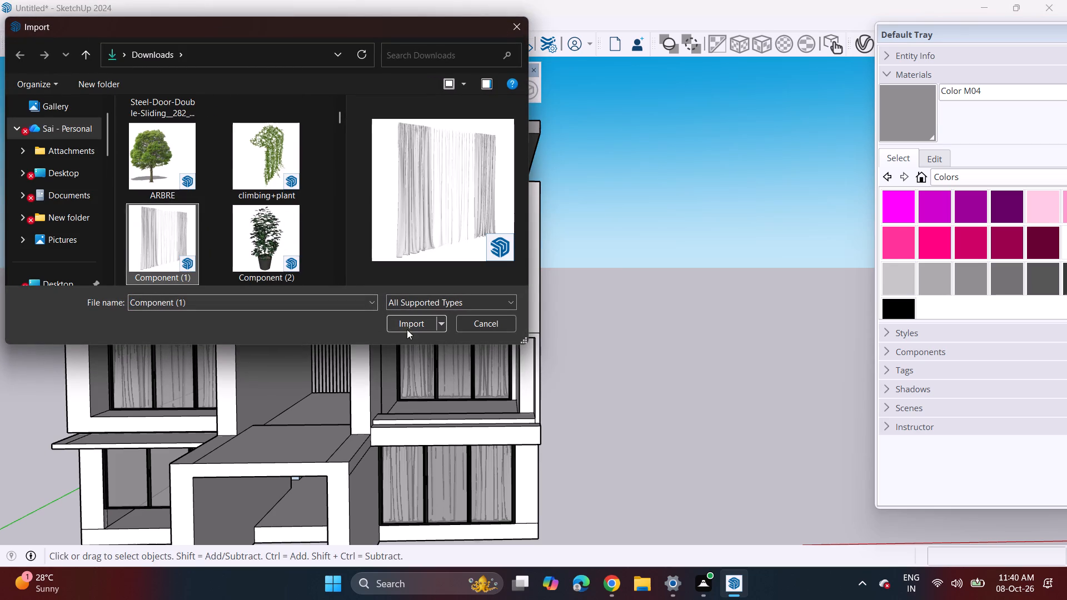
click(407, 326)
scroll(472, 307, up, 4)
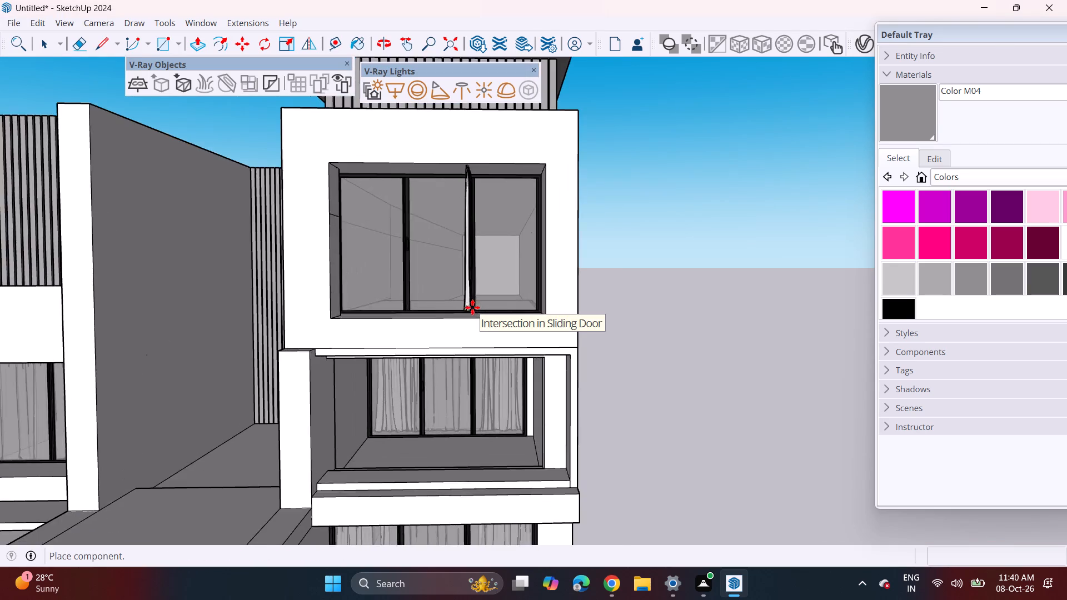
scroll(472, 307, up, 3)
click(468, 301)
From inside the top-floor room, rotate the placed curtain 90 degrees on the floor plane, parallel to the sliding door.
scroll(493, 284, up, 10)
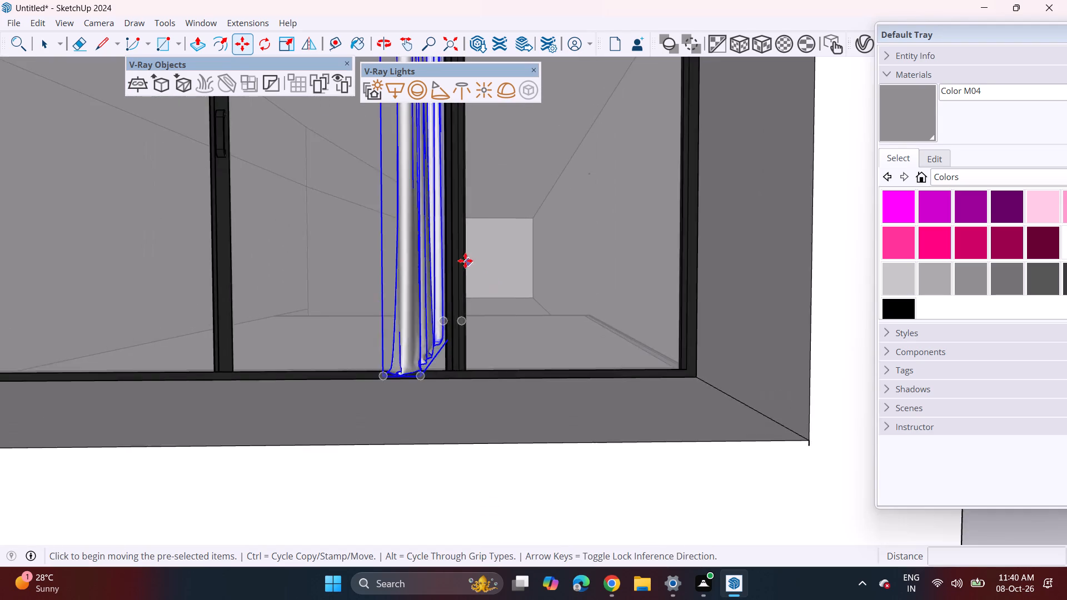
scroll(465, 261, up, 9)
middle_drag(295, 244, 1064, 258)
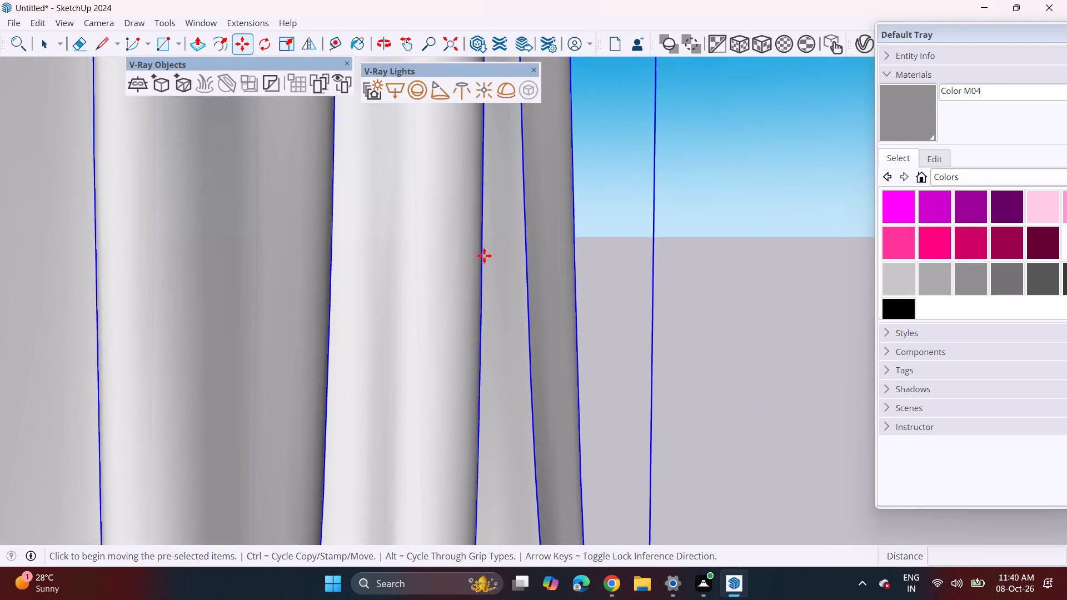
middle_drag(375, 273, 604, 248)
scroll(594, 251, down, 10)
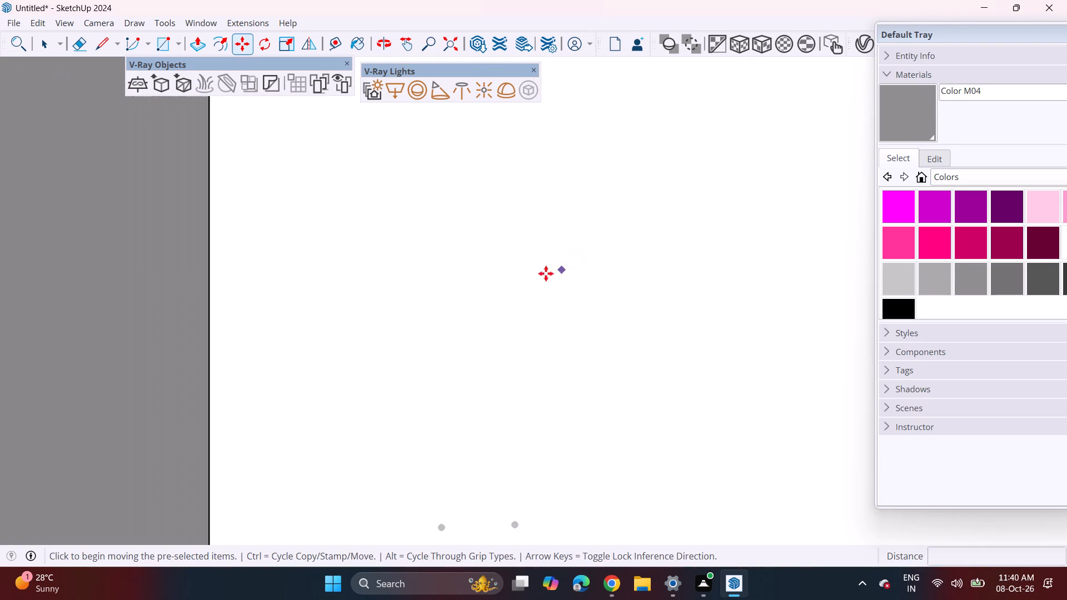
scroll(546, 273, down, 20)
scroll(546, 273, down, 3)
middle_drag(561, 264, 322, 264)
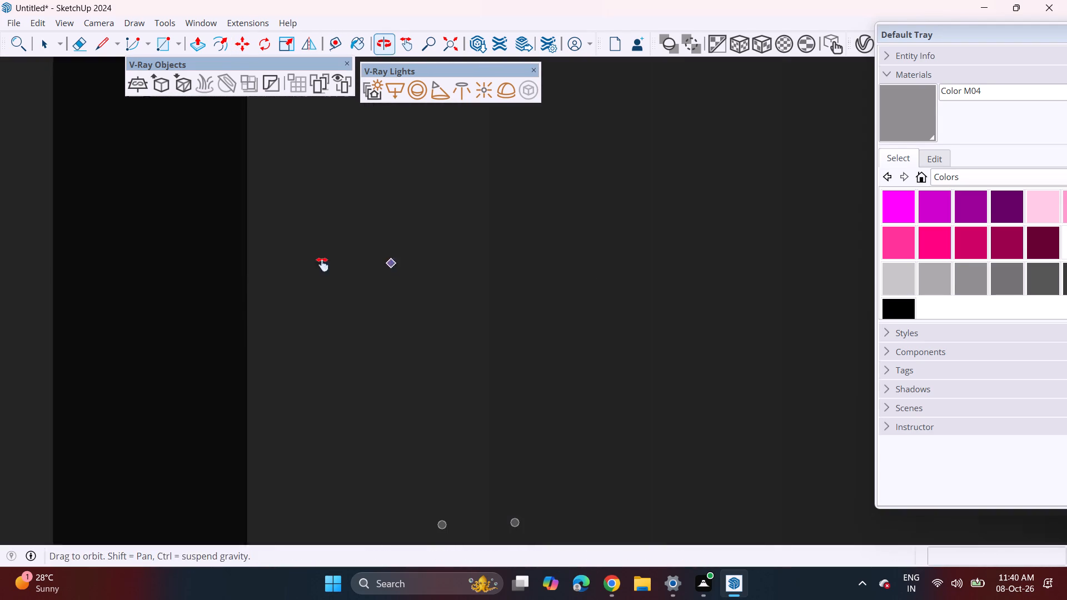
middle_drag(322, 264, 181, 264)
scroll(181, 264, down, 20)
scroll(181, 264, down, 2)
shift+middle_drag(662, 332, 585, 333)
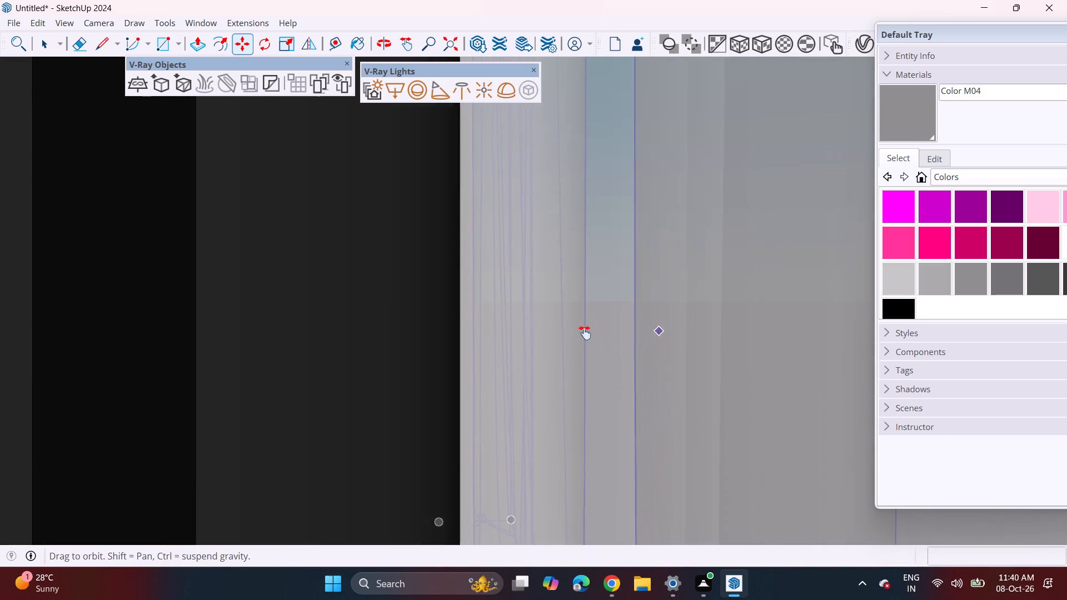
shift+middle_drag(585, 333, 87, 346)
middle_drag(756, 292, 58, 337)
shift+middle_drag(680, 306, 180, 315)
scroll(492, 291, down, 16)
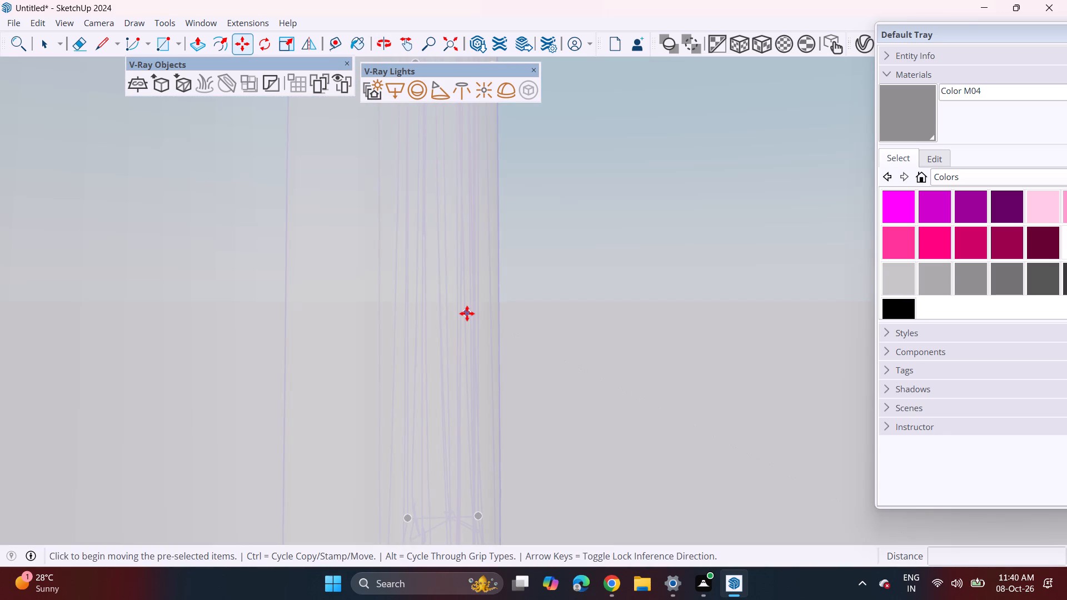
scroll(467, 313, down, 20)
scroll(467, 313, down, 20)
scroll(467, 313, down, 1)
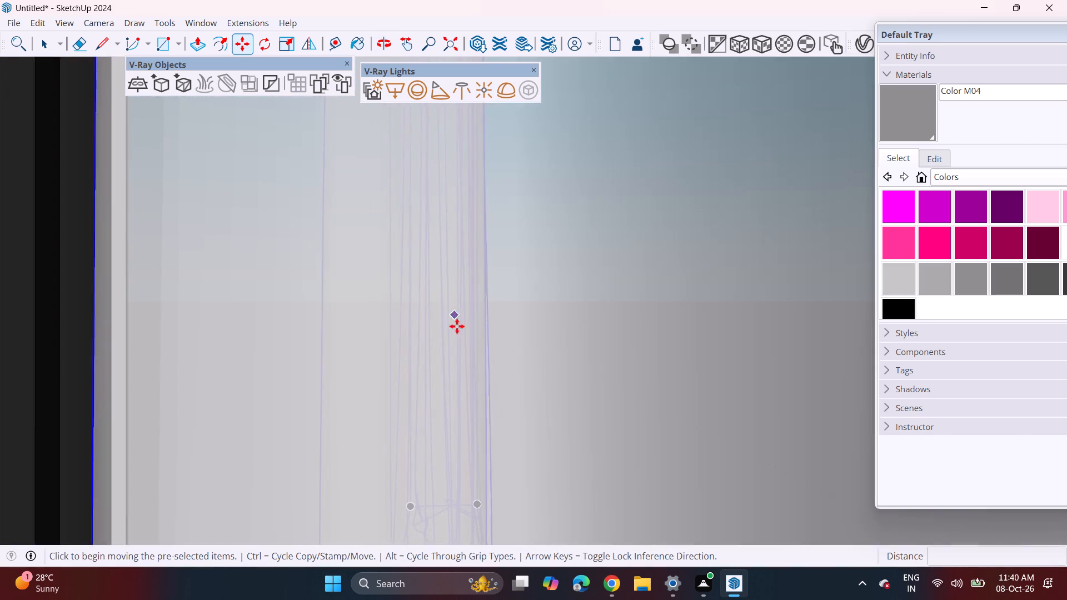
scroll(457, 326, down, 20)
scroll(457, 326, down, 20)
scroll(457, 326, down, 1)
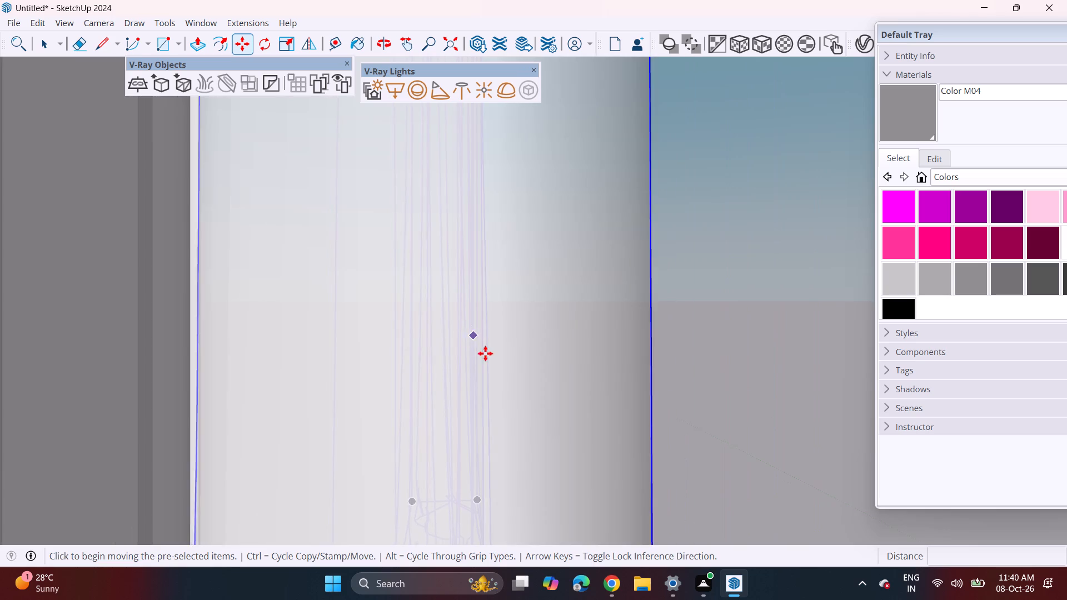
scroll(485, 353, down, 6)
middle_drag(493, 327, 368, 320)
scroll(368, 318, down, 20)
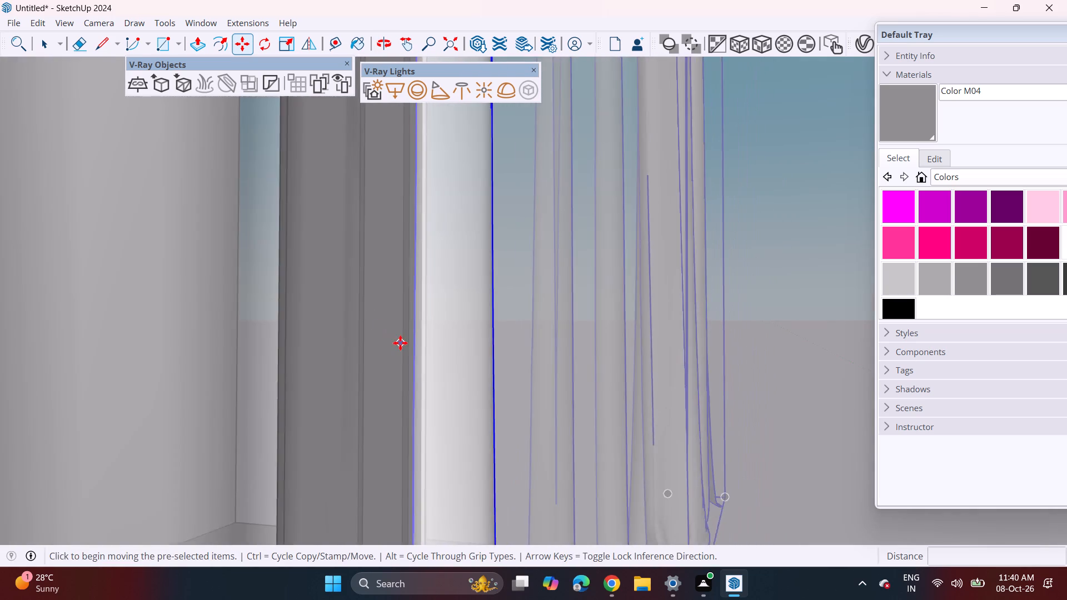
scroll(400, 343, down, 20)
scroll(400, 343, down, 5)
middle_drag(400, 352, 423, 328)
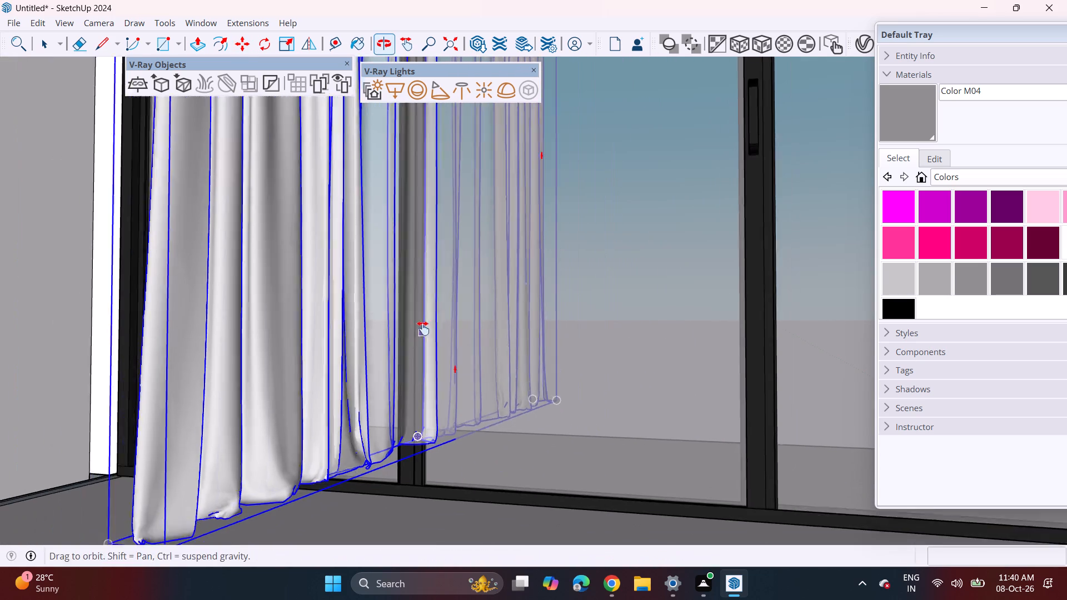
middle_drag(423, 328, 462, 294)
scroll(462, 294, down, 3)
middle_drag(462, 346, 525, 457)
scroll(546, 399, down, 6)
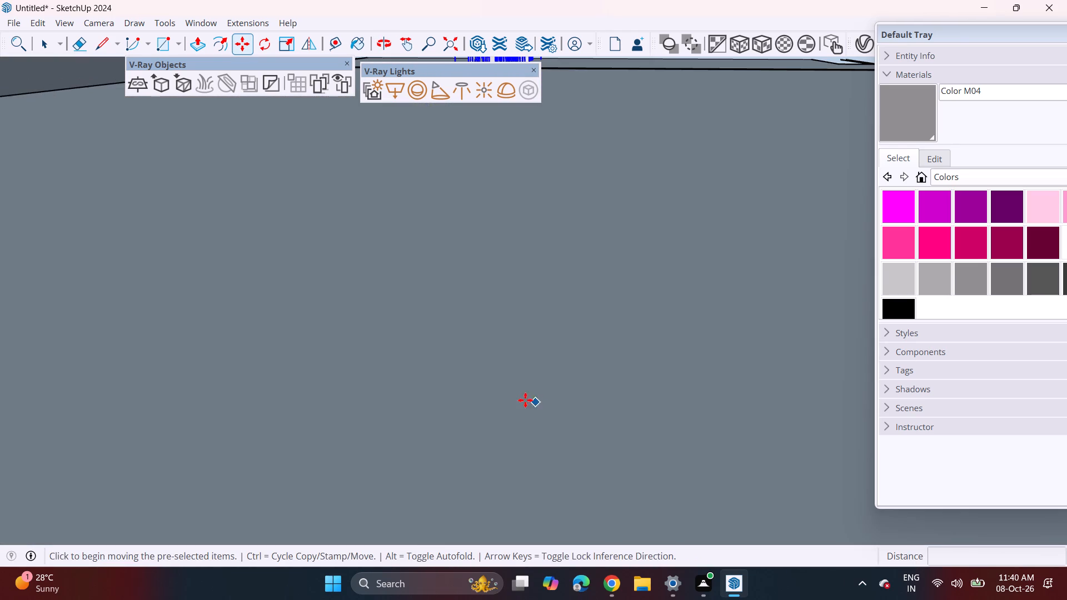
middle_drag(536, 395, 491, 149)
middle_drag(568, 405, 512, 139)
key(space)
shift+middle_drag(577, 456, 527, 128)
shift+middle_drag(565, 349, 537, 139)
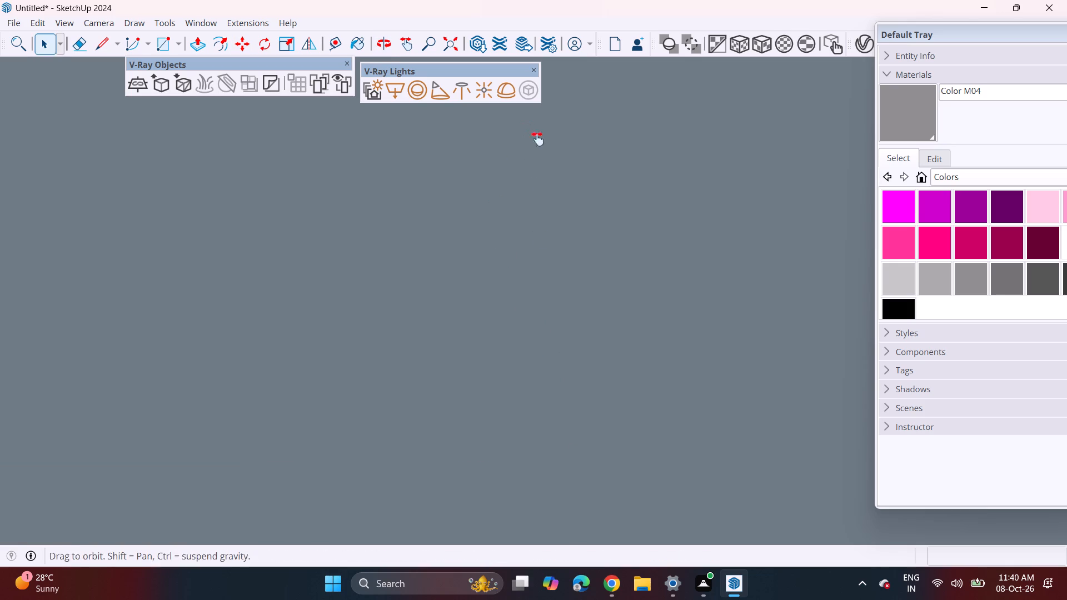
shift+middle_drag(537, 139, 537, 132)
shift+middle_drag(587, 382, 564, 133)
middle_drag(605, 408, 594, 321)
shift+middle_drag(549, 319, 546, 407)
scroll(540, 385, down, 2)
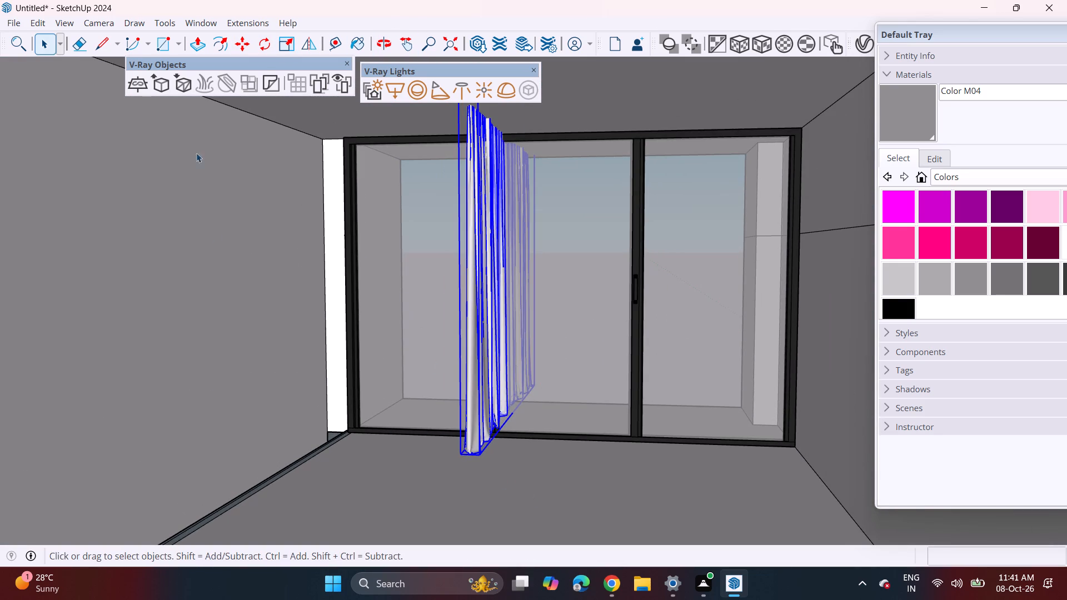
click(263, 51)
click(567, 484)
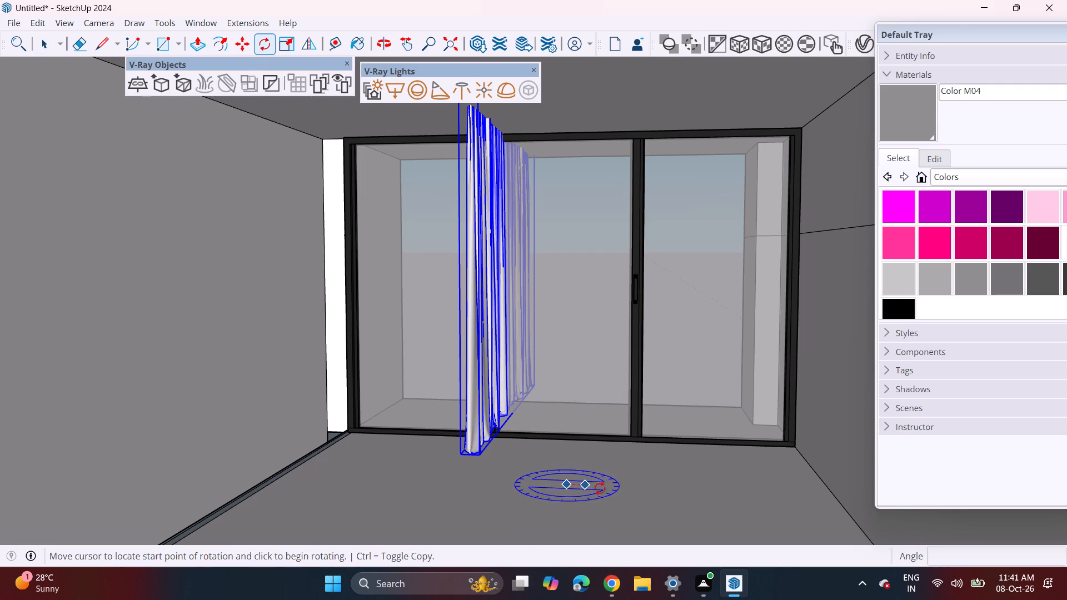
click(616, 496)
key(Escape)
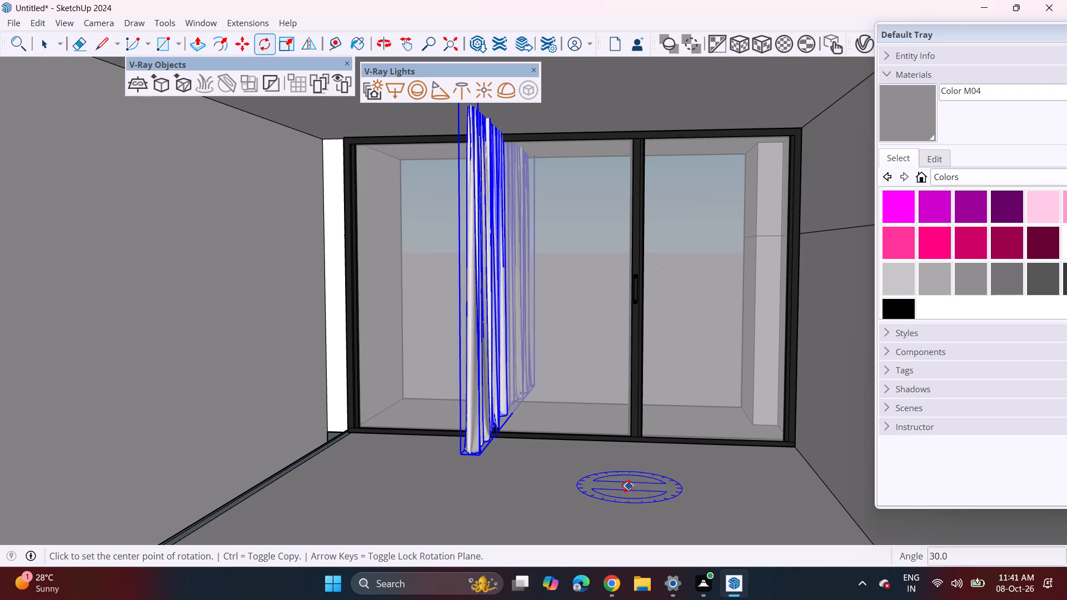
click(607, 488)
click(676, 495)
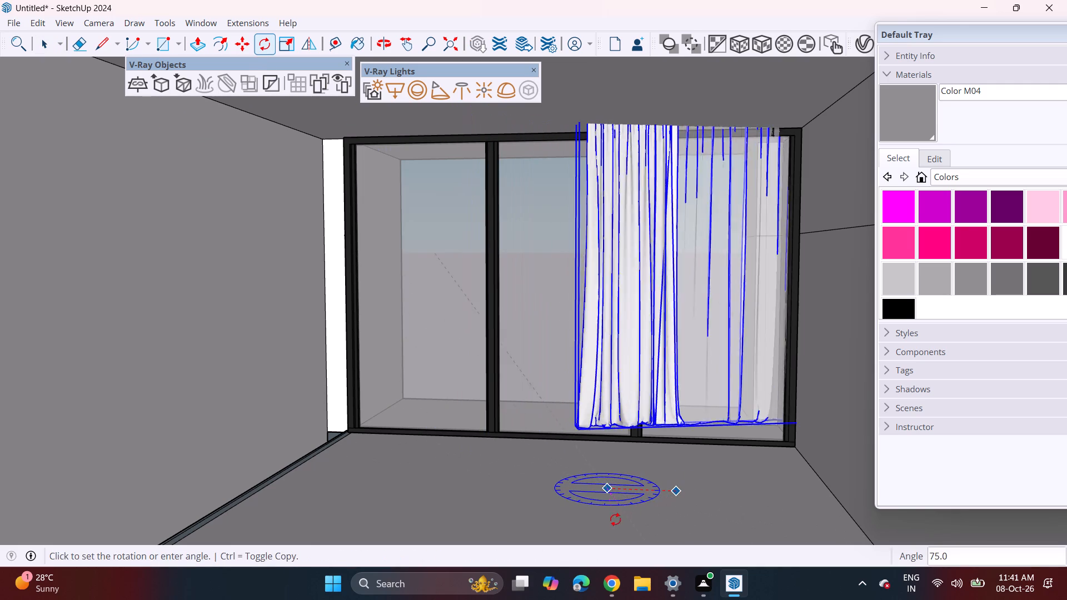
click(606, 526)
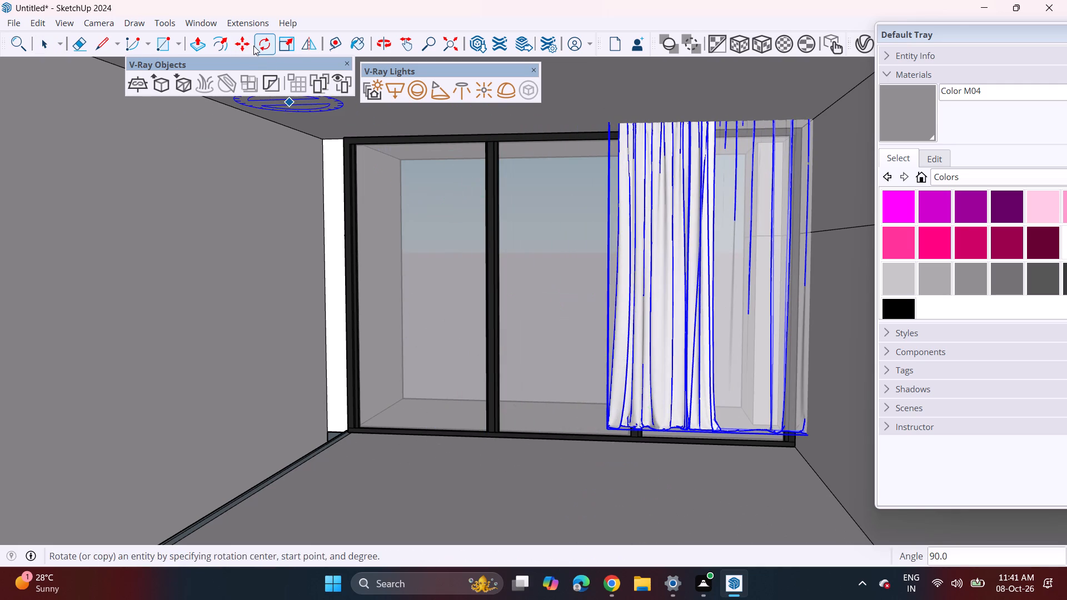
Move the curtain by its upper corner about 9' 3 1/4" to the upper corner of the top-floor sliding door frame.
click(243, 50)
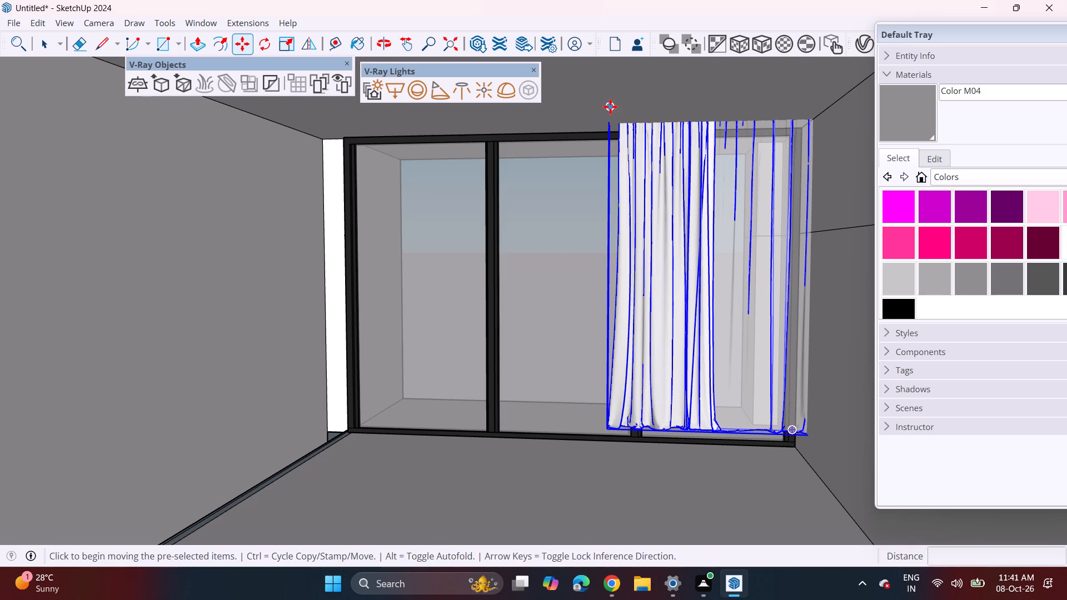
click(610, 107)
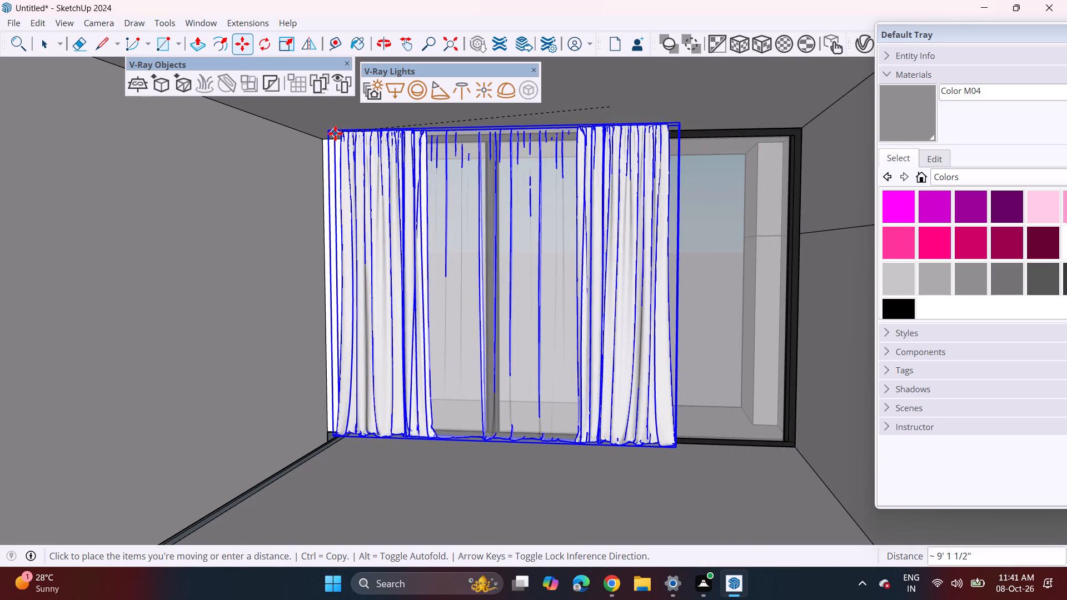
click(345, 136)
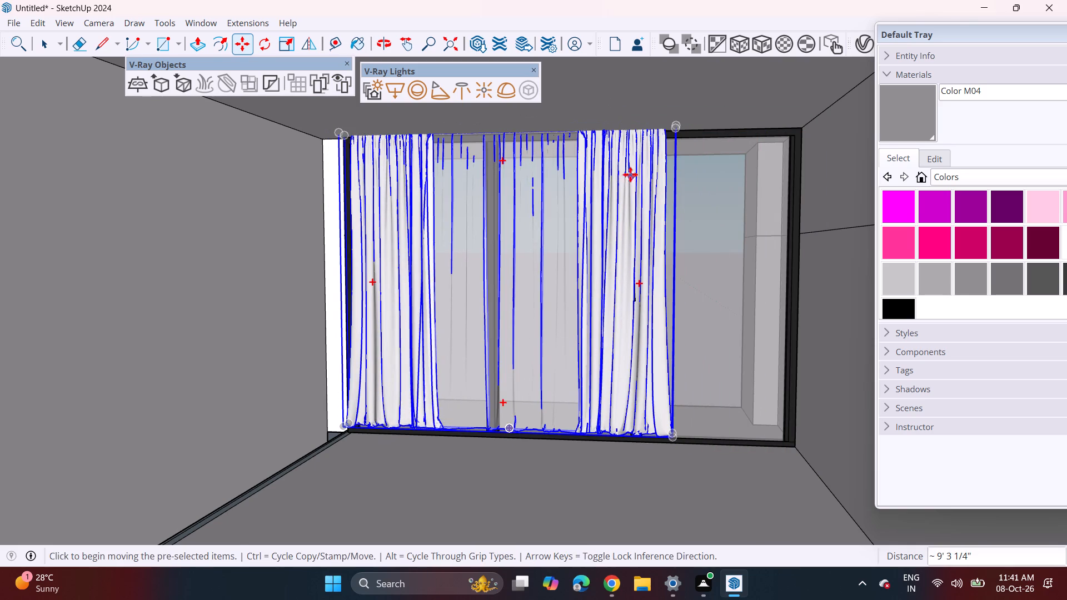
Scale the curtain by about 1.35 along the green axis and adjust its top edge slightly to fit the top-floor sliding door.
scroll(672, 152, up, 2)
click(292, 44)
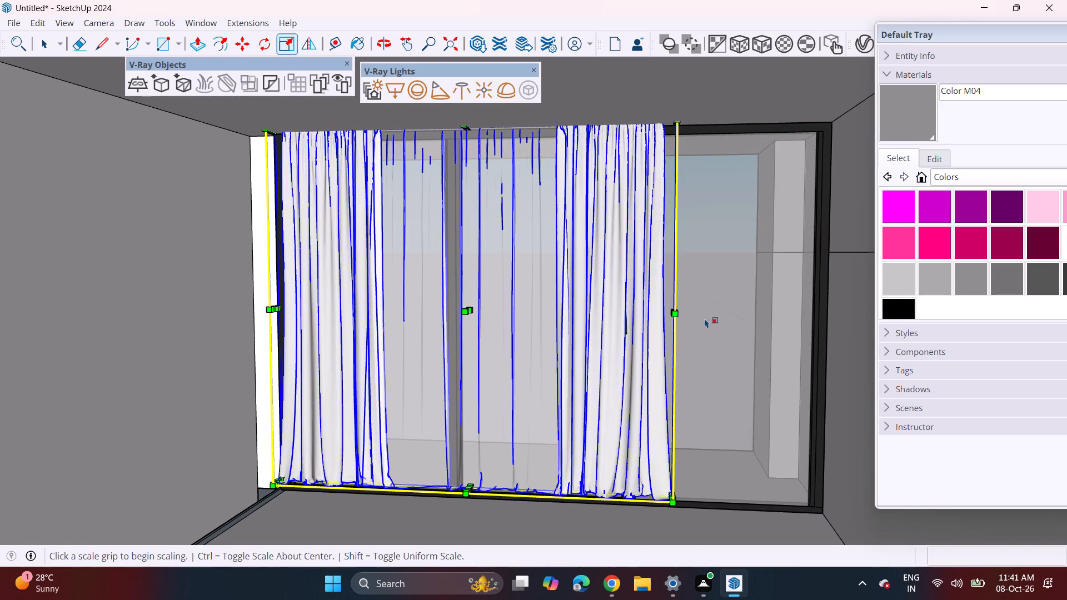
click(677, 308)
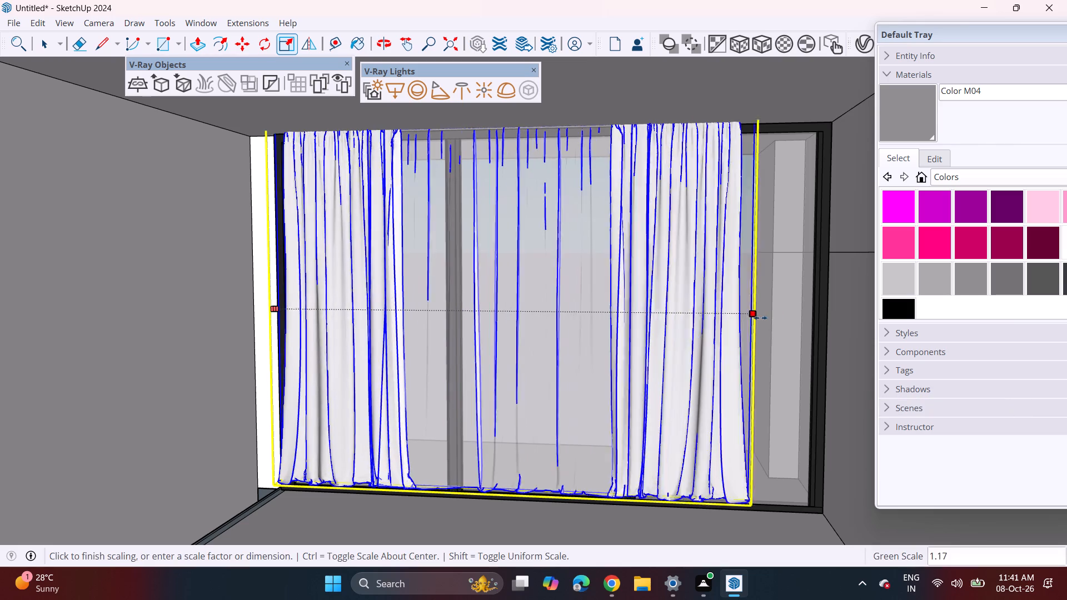
click(833, 323)
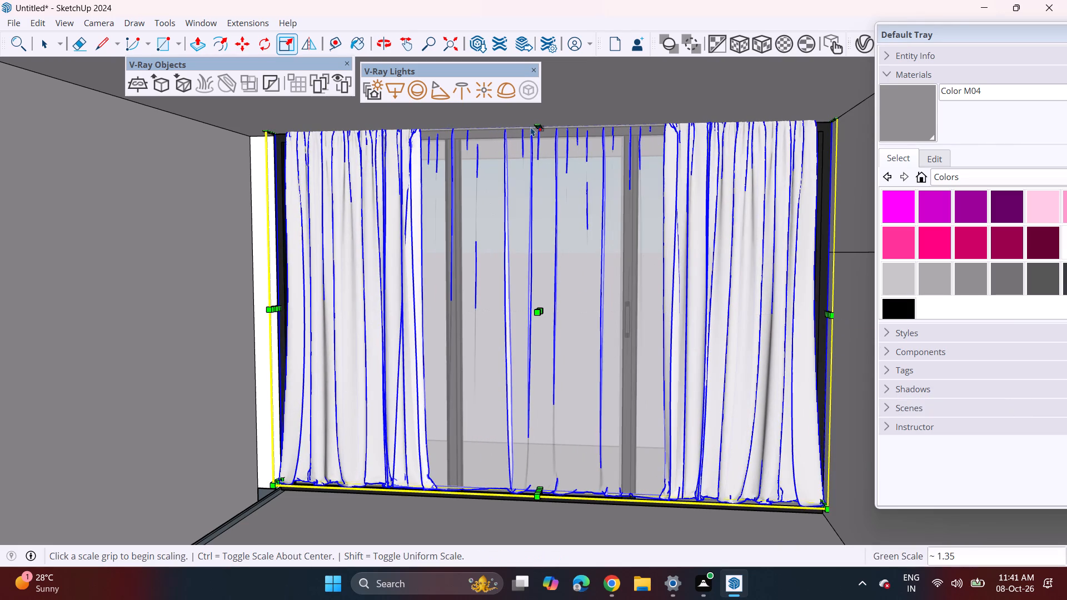
scroll(540, 124, up, 4)
click(542, 126)
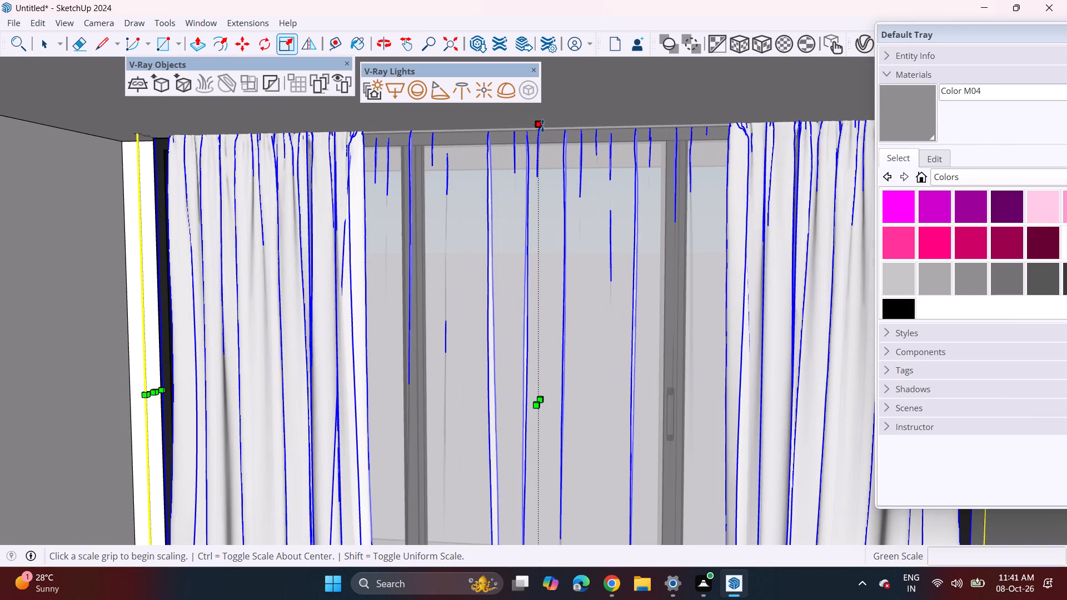
click(544, 132)
Examine the whole front facade with its curtained openings from outside, with the top-floor curtain deselected.
middle_drag(371, 168, 538, 181)
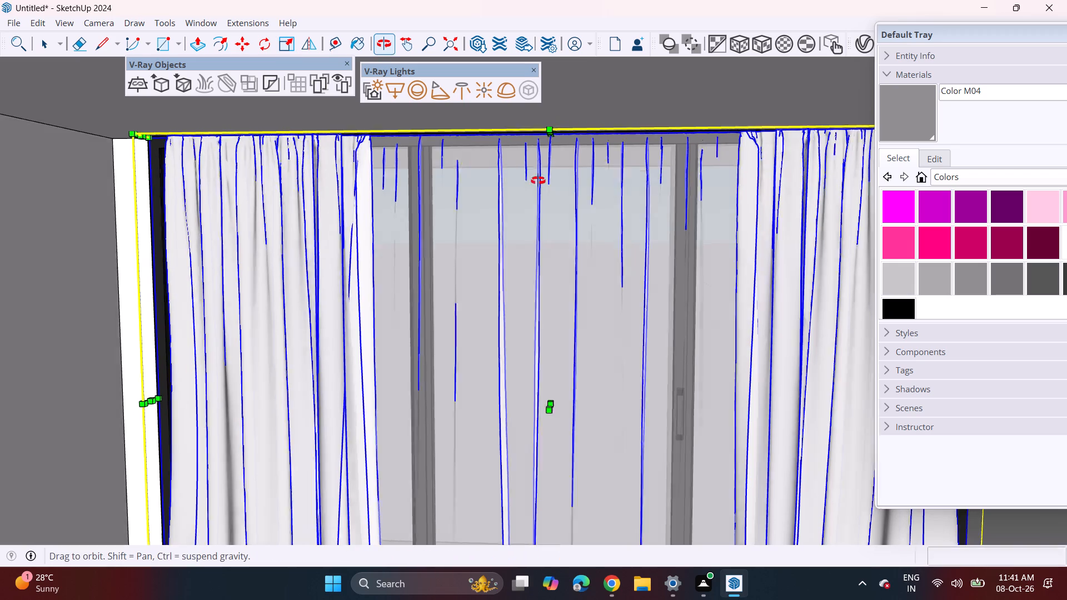
middle_drag(538, 181, 1066, 312)
scroll(397, 335, down, 4)
middle_drag(393, 371, 621, 277)
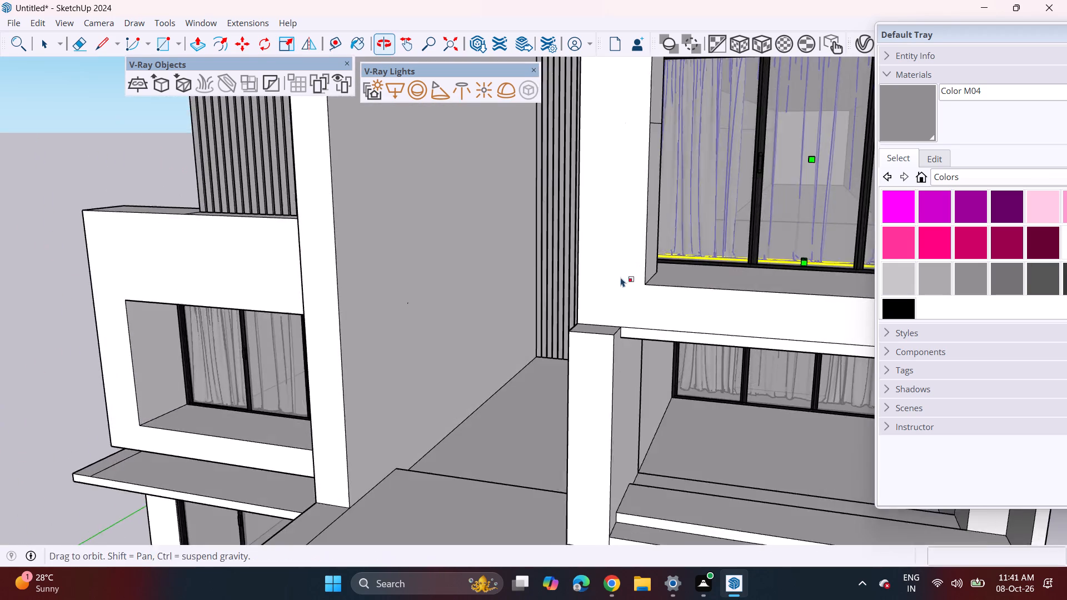
scroll(607, 281, down, 11)
key(space)
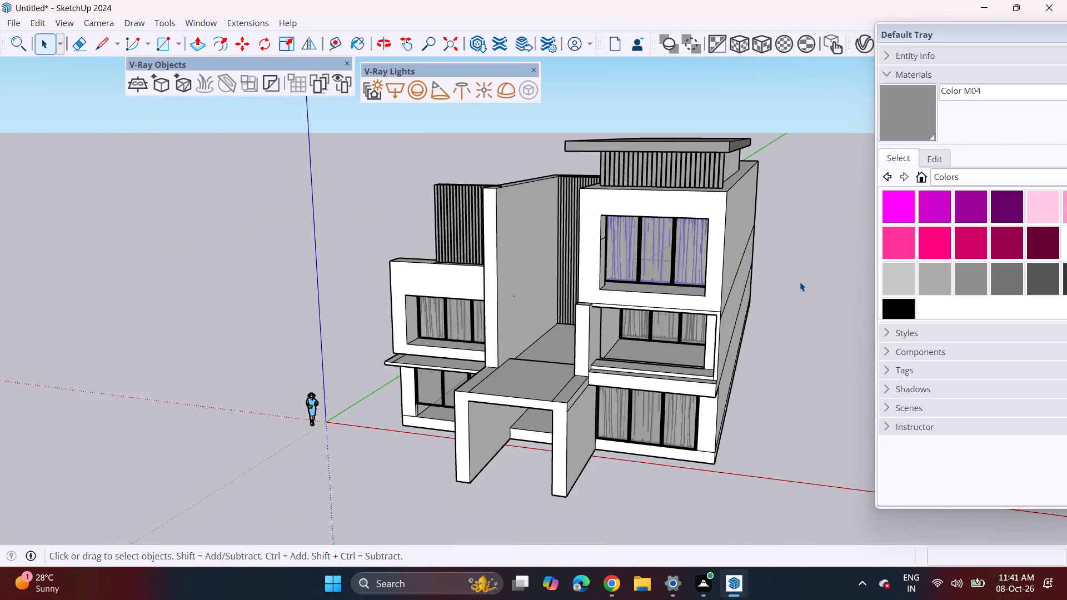
click(800, 282)
middle_drag(318, 398, 390, 347)
middle_click(389, 346)
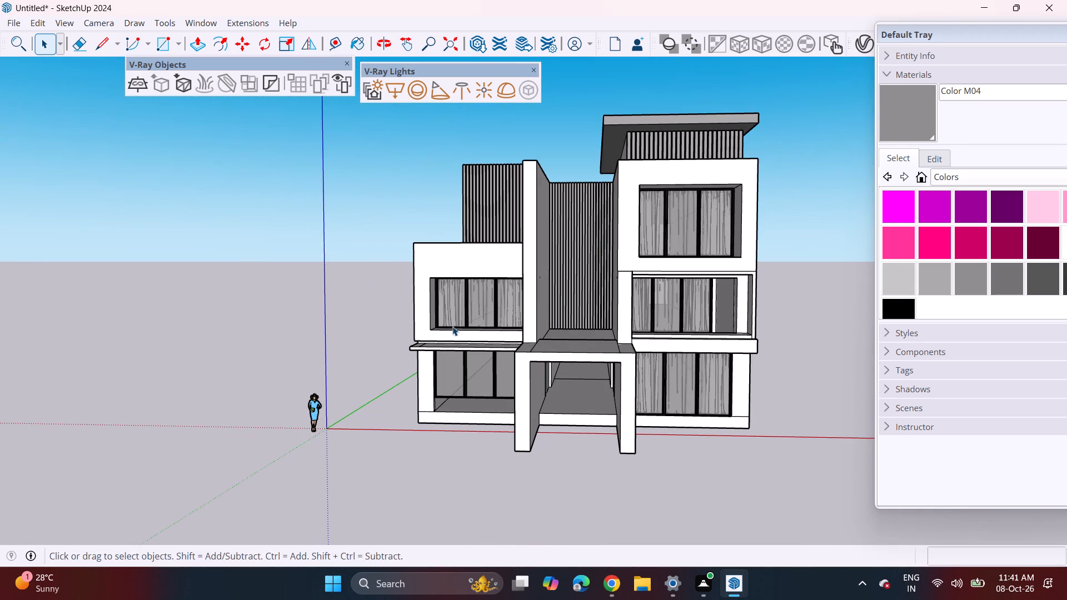
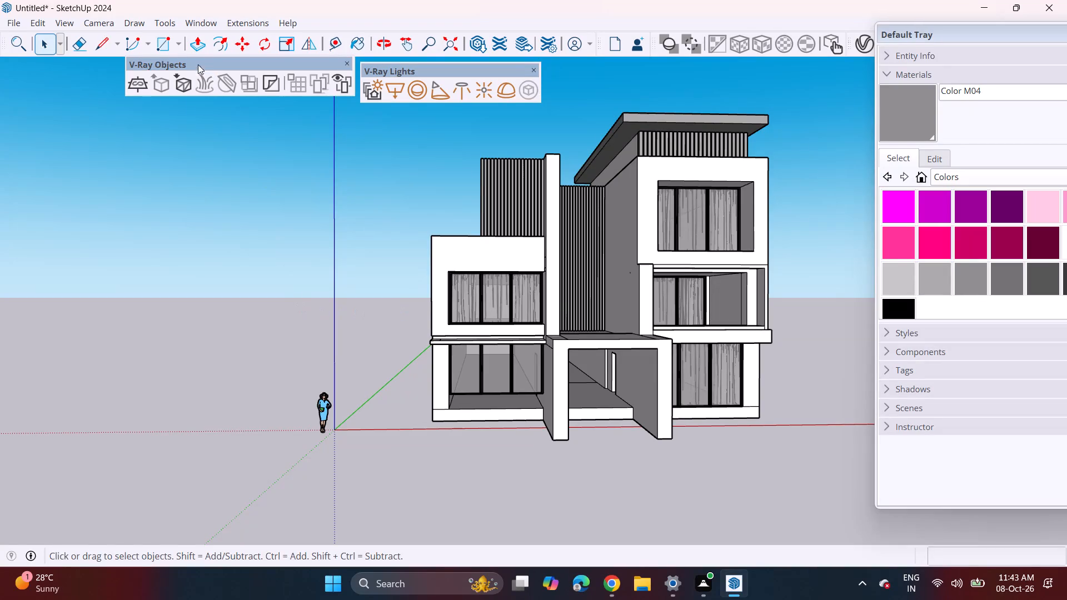
Import the glass-railing model from the Downloads folder and place it on the ground in front of the house.
click(16, 23)
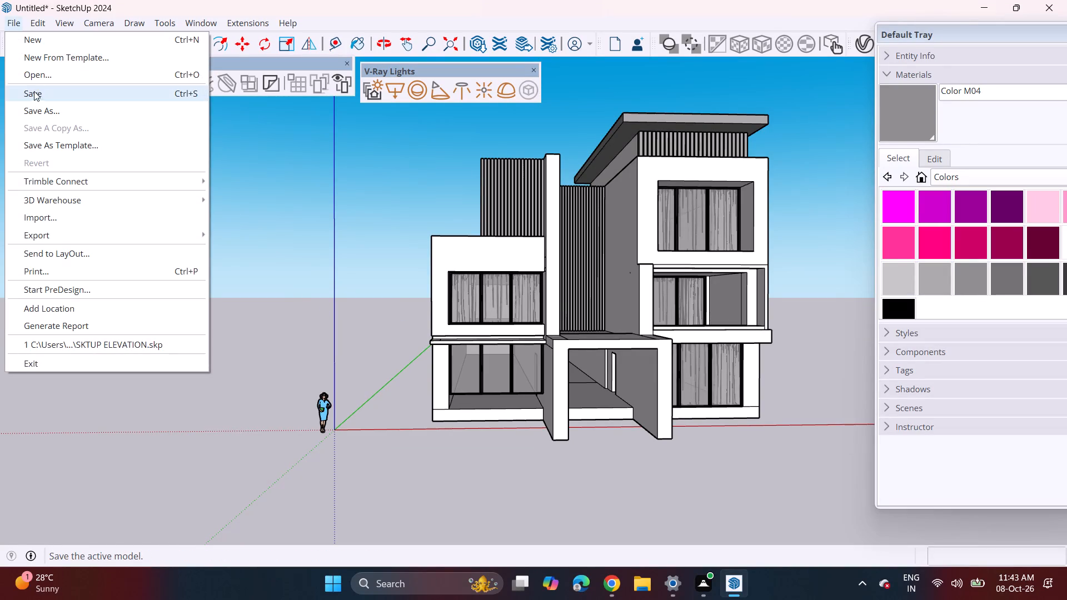
click(41, 218)
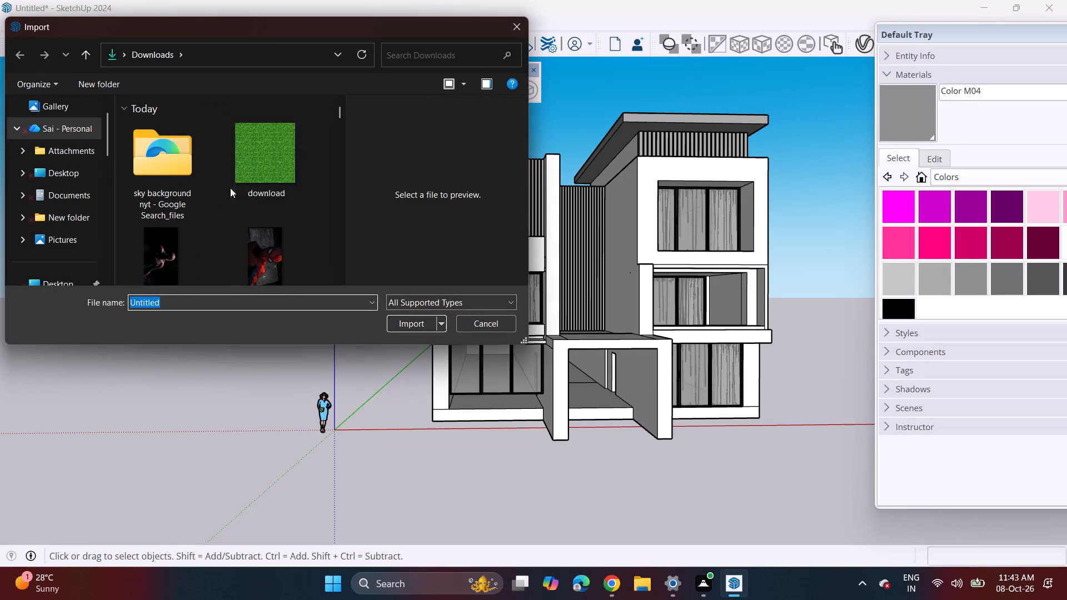
scroll(233, 192, down, 6)
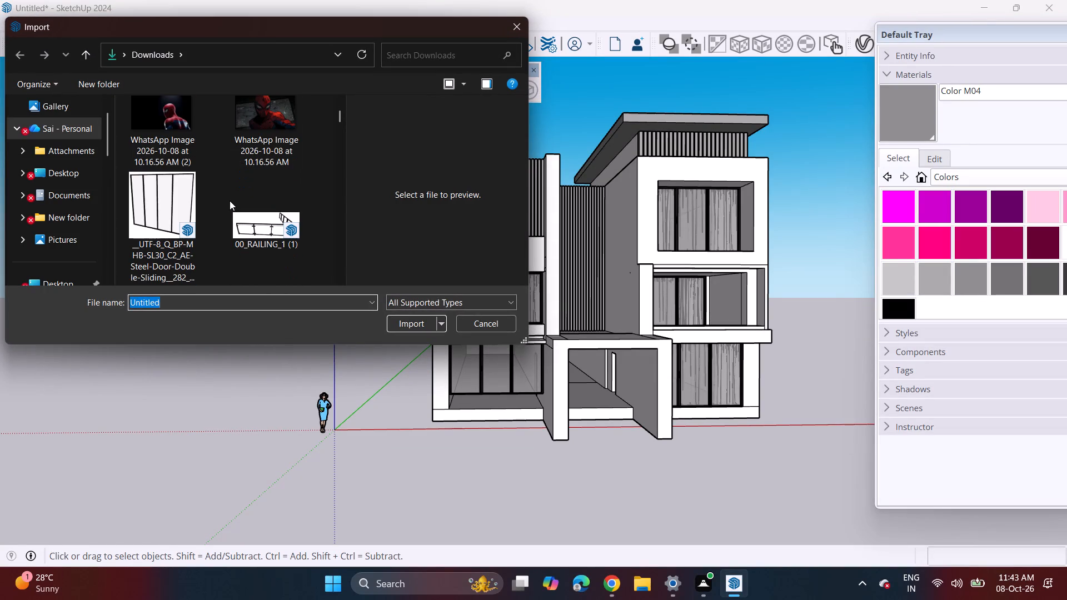
scroll(230, 201, down, 3)
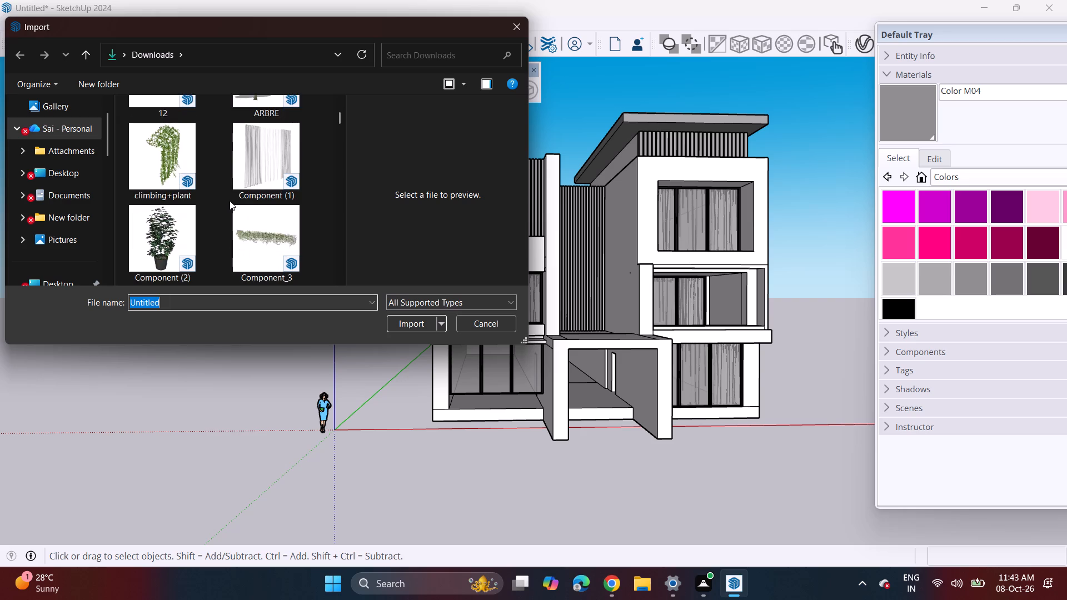
scroll(230, 201, up, 2)
scroll(252, 196, down, 4)
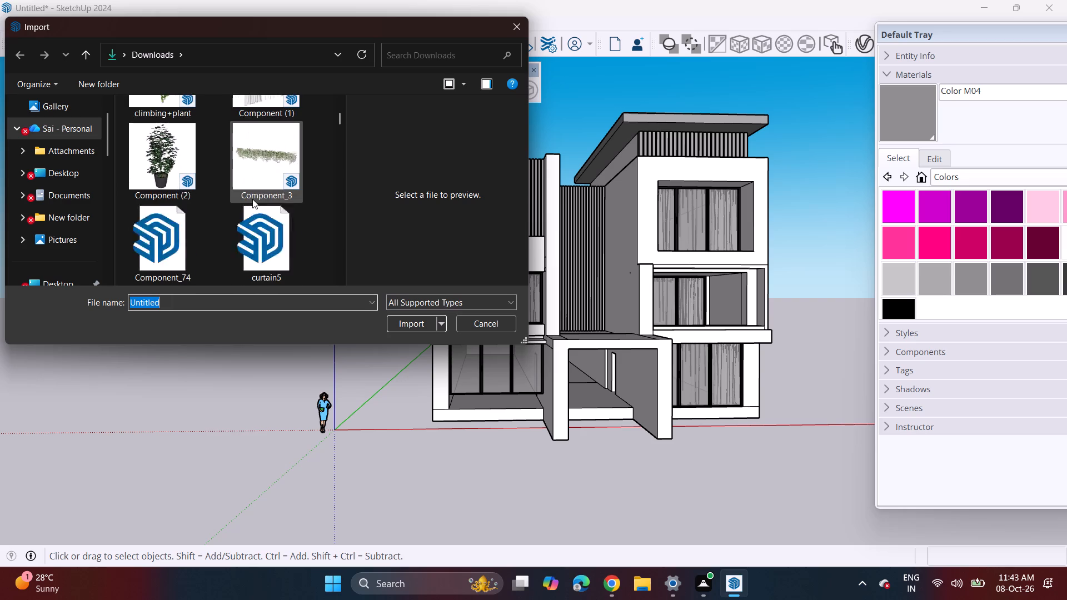
scroll(252, 199, down, 3)
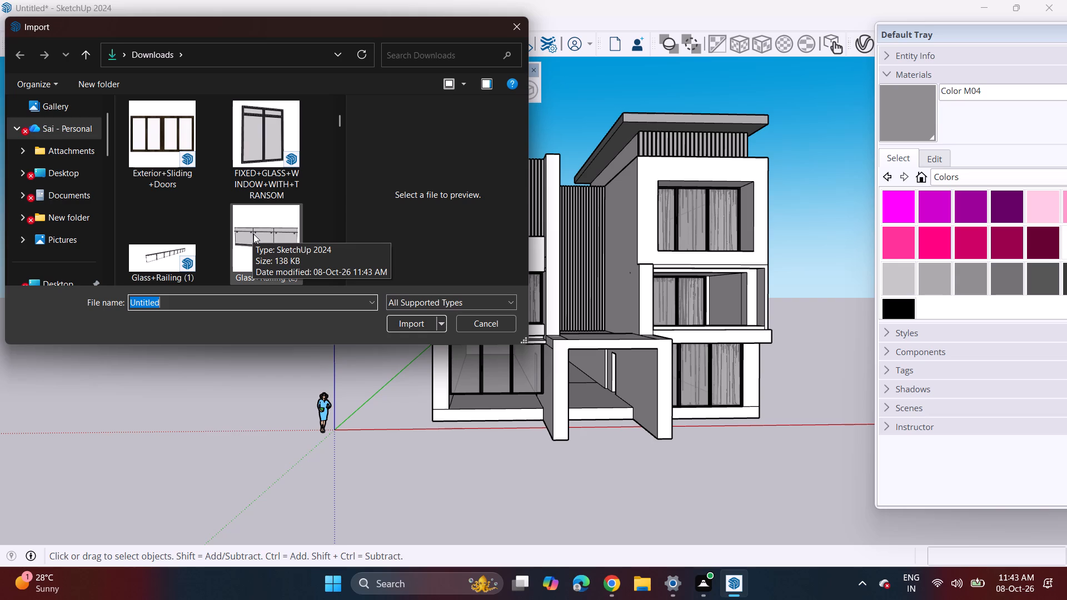
scroll(253, 234, down, 1)
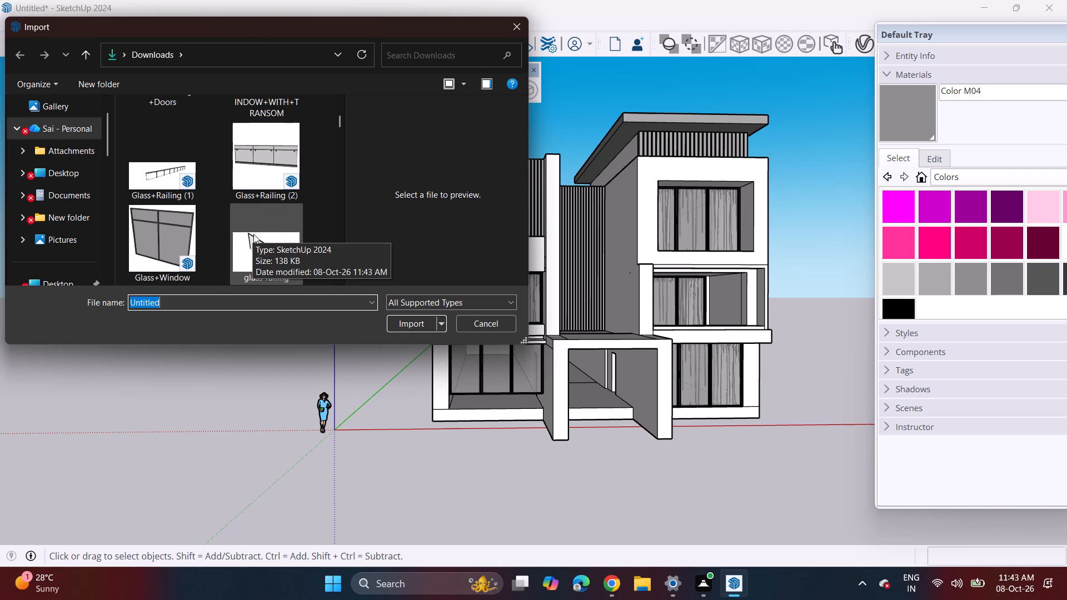
scroll(253, 234, down, 2)
scroll(253, 234, up, 1)
click(255, 167)
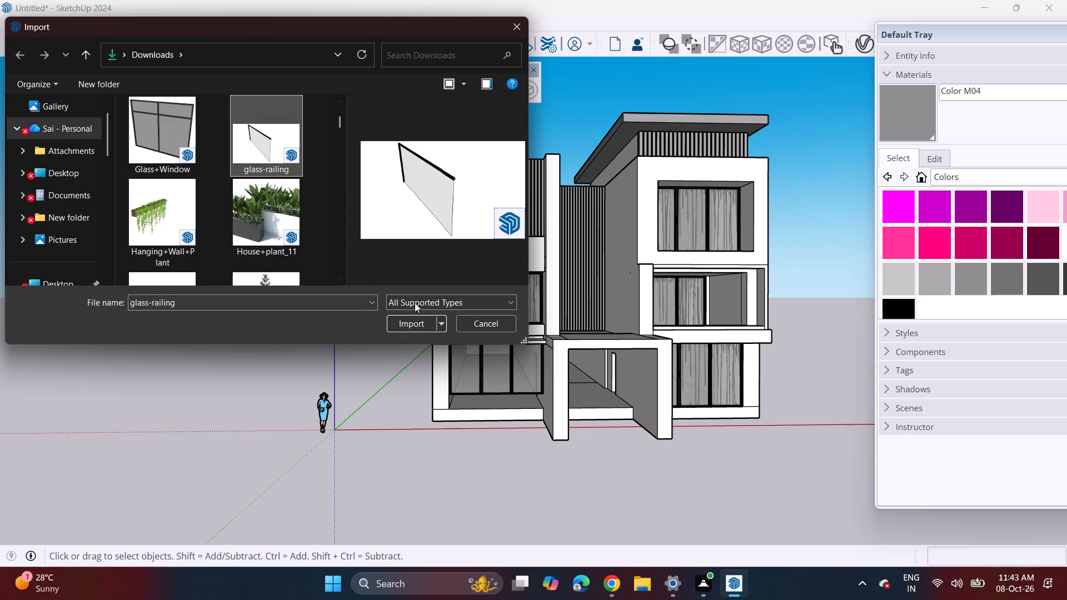
click(402, 328)
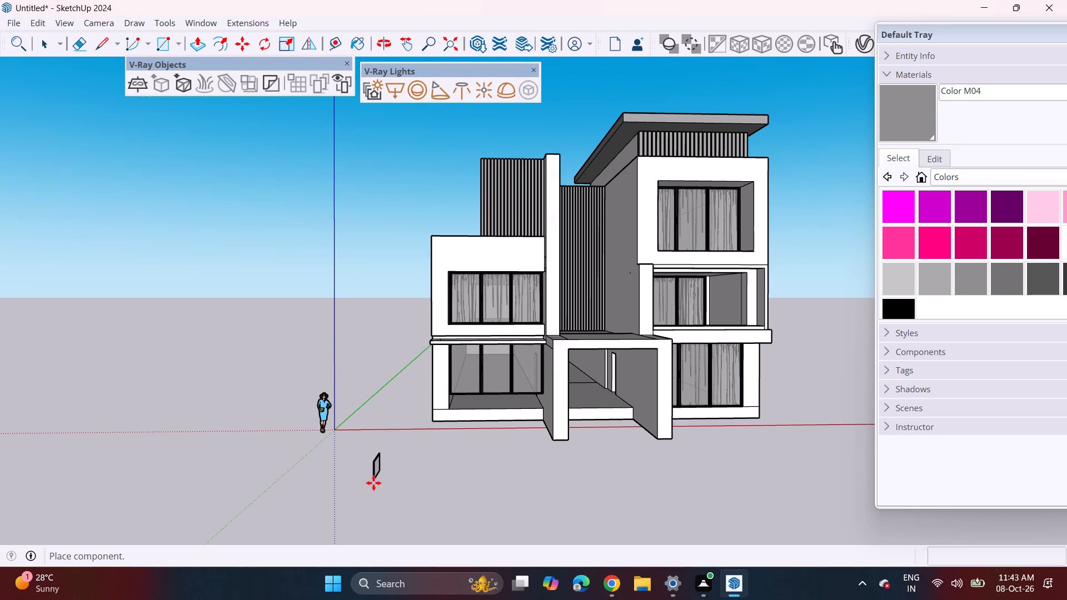
click(375, 482)
Move the glass railing by its base across the ground, back towards the house beside the human figure.
middle_drag(370, 499, 433, 466)
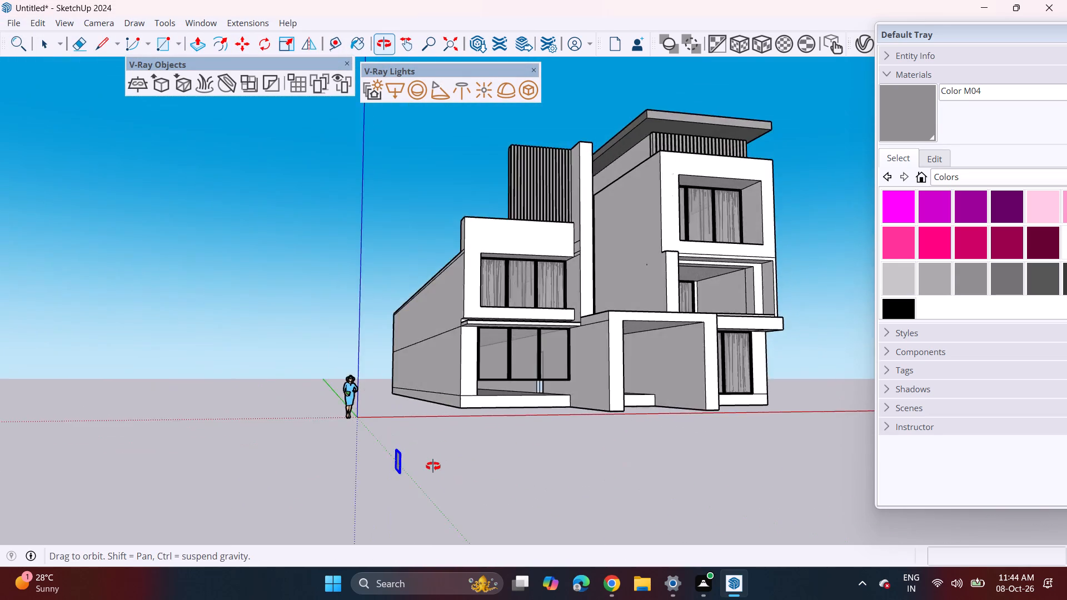
middle_drag(433, 466, 391, 478)
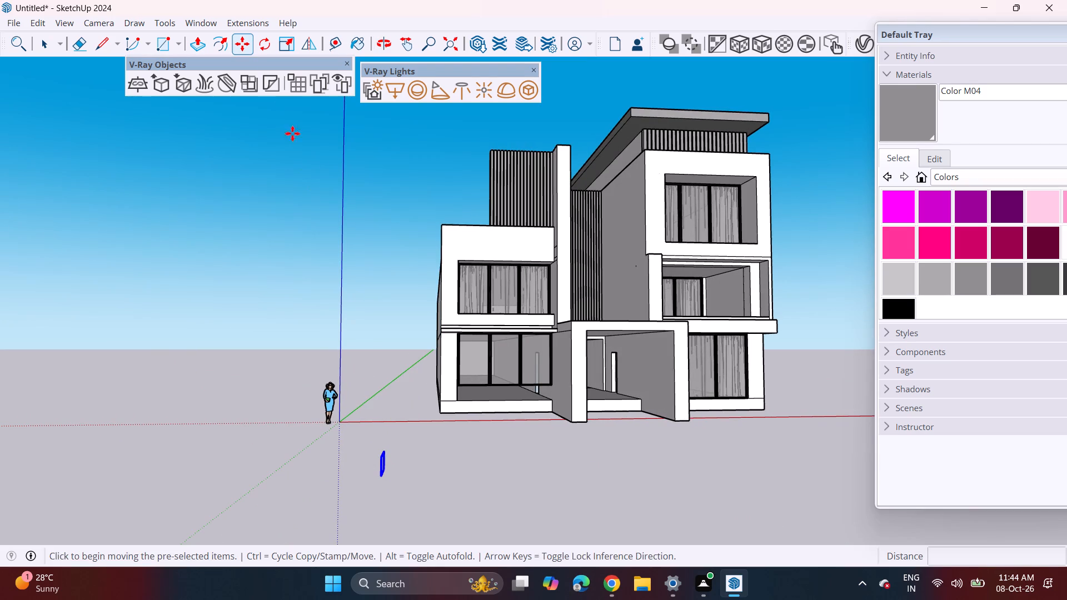
click(378, 481)
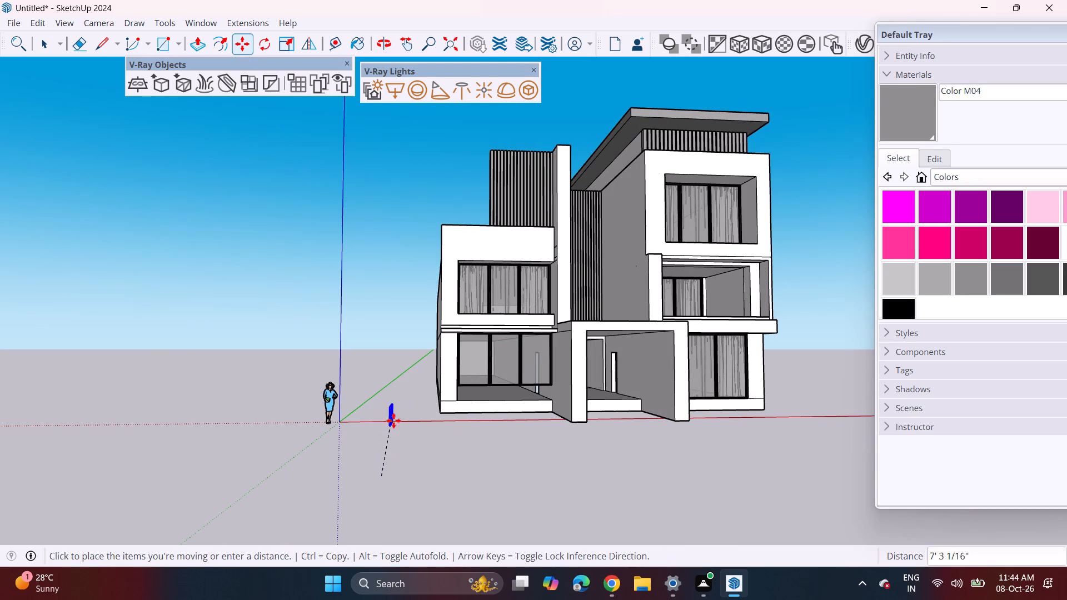
click(397, 408)
Rotate the glass railing 90 degrees on the ground plane so it runs parallel to the front facade.
click(254, 43)
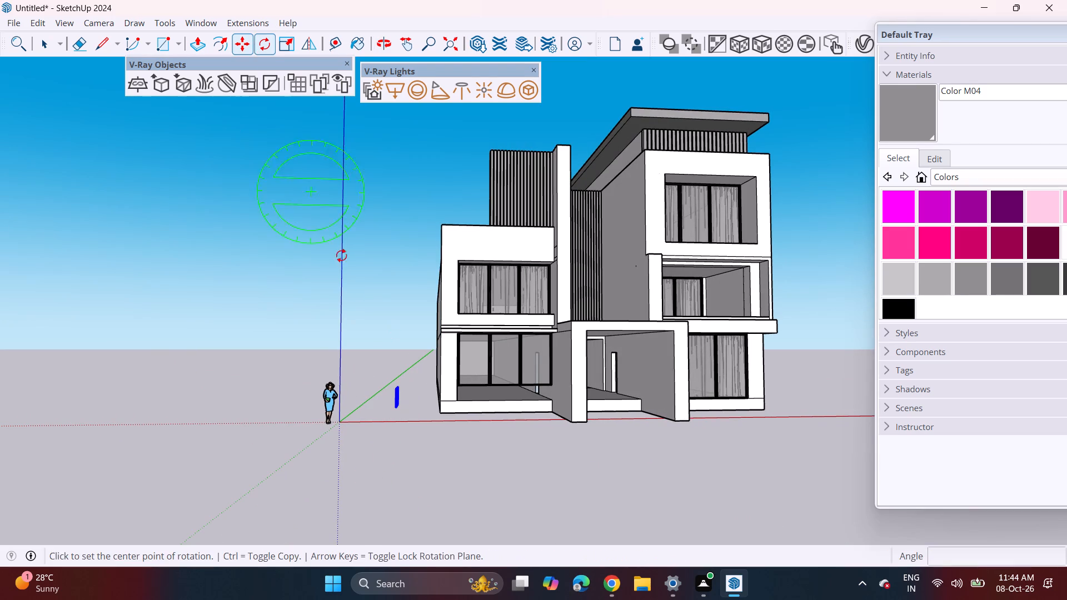
middle_drag(385, 482, 373, 591)
click(418, 511)
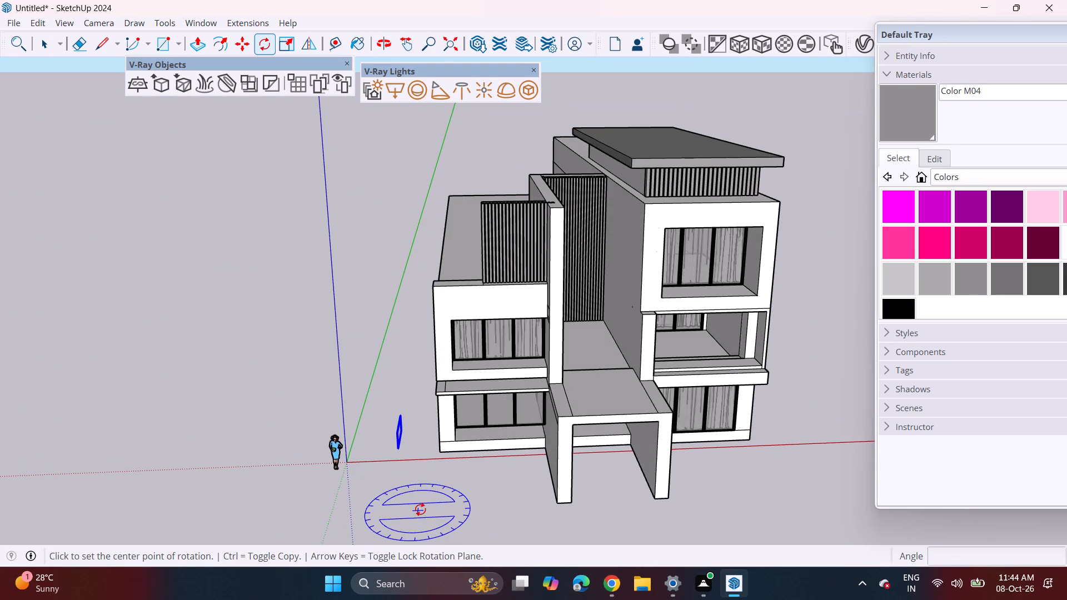
click(466, 508)
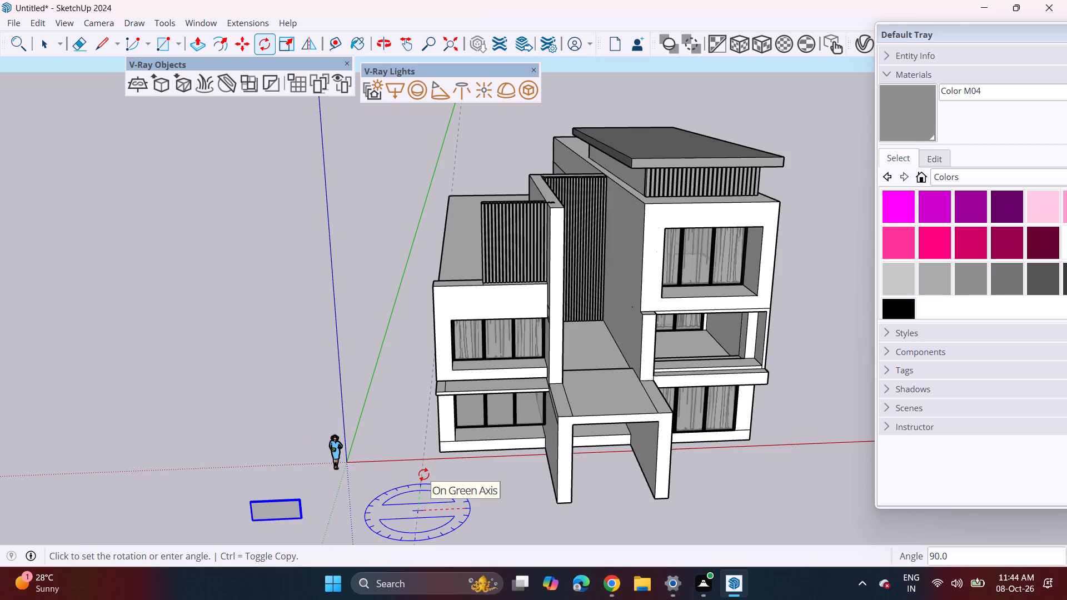
click(423, 474)
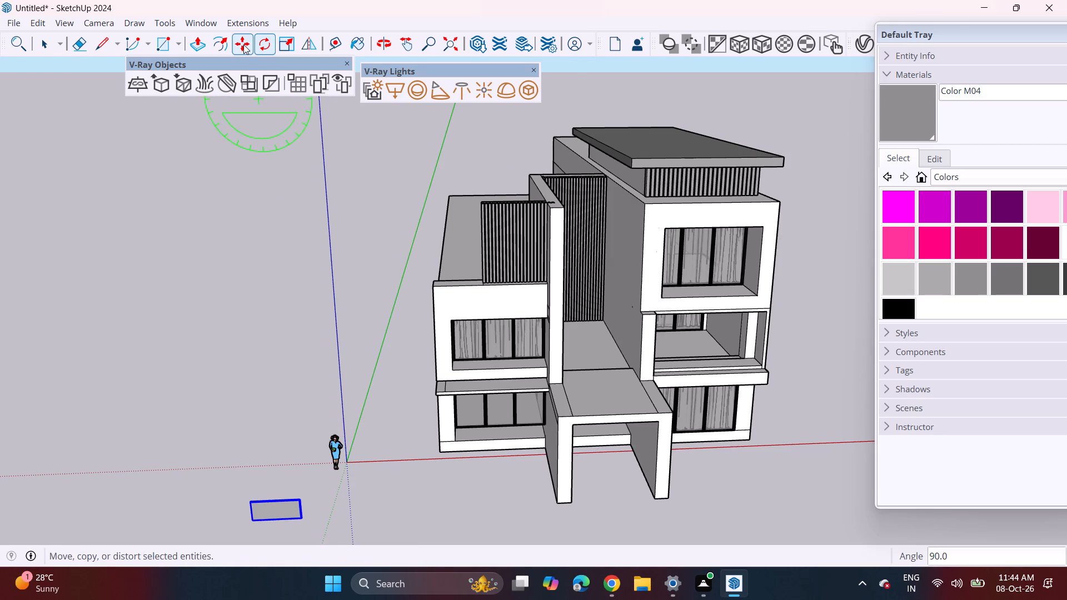
Move the glass railing by its upper corner about 40' 3 1/4" to the inner side of the lower wing's upper-storey opening.
click(243, 44)
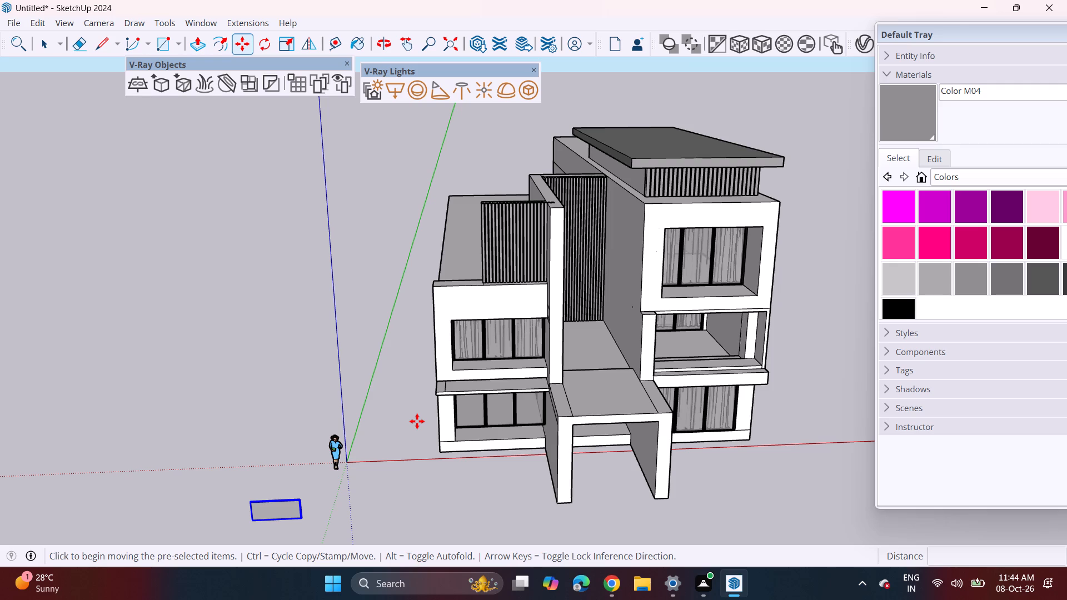
click(298, 496)
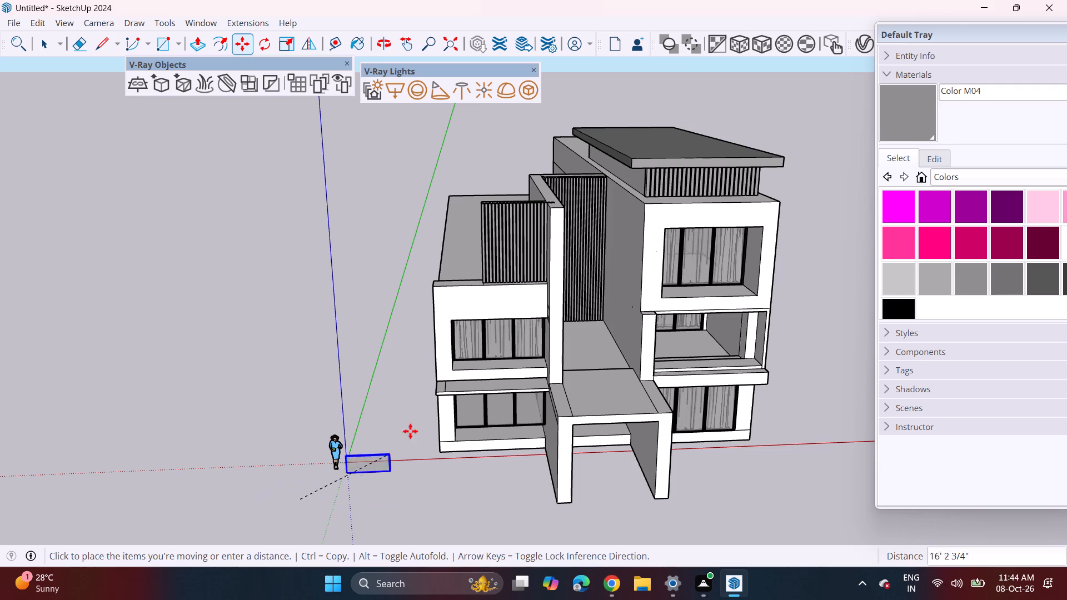
scroll(542, 346, up, 7)
middle_drag(536, 358, 567, 329)
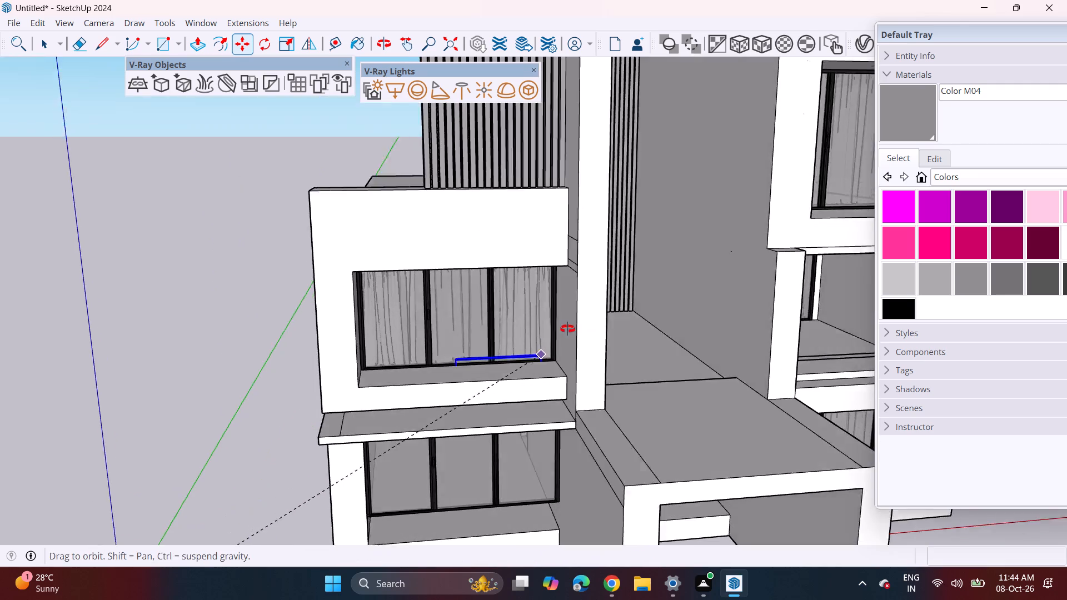
middle_drag(567, 329, 596, 308)
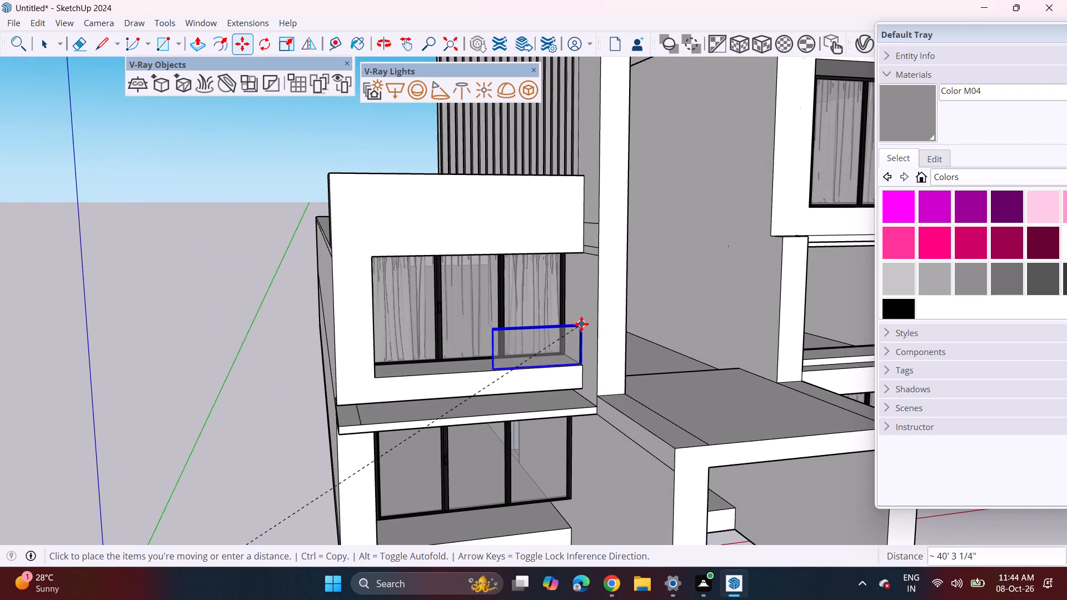
click(582, 322)
Move the glass railing by its lower corner about 3 1/2" onto the inner end of the opening's front sill and deselect it.
scroll(505, 351, up, 10)
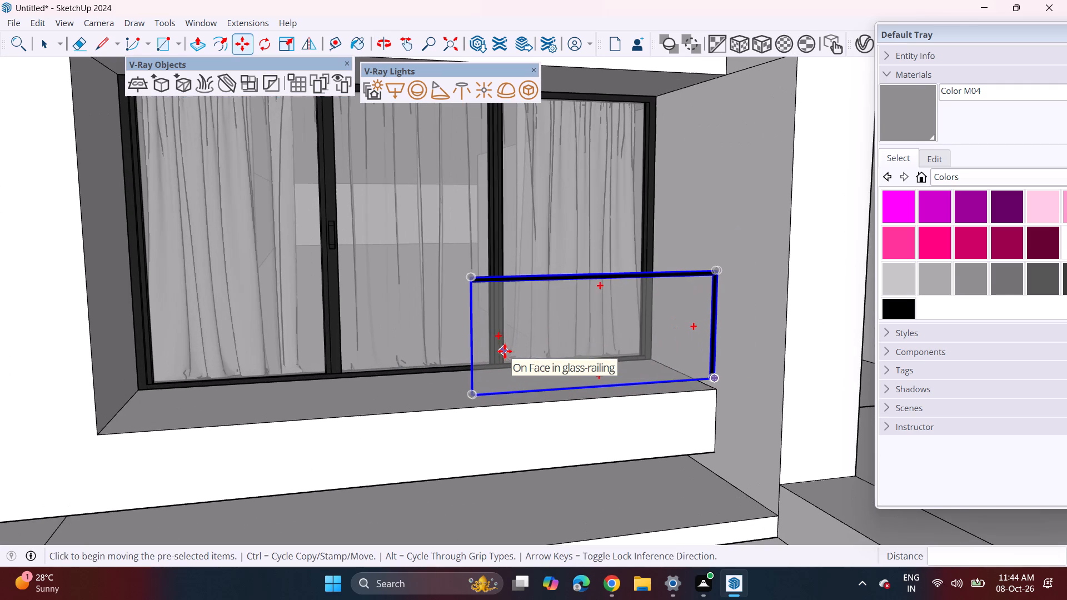
scroll(418, 385, down, 1)
scroll(769, 415, up, 1)
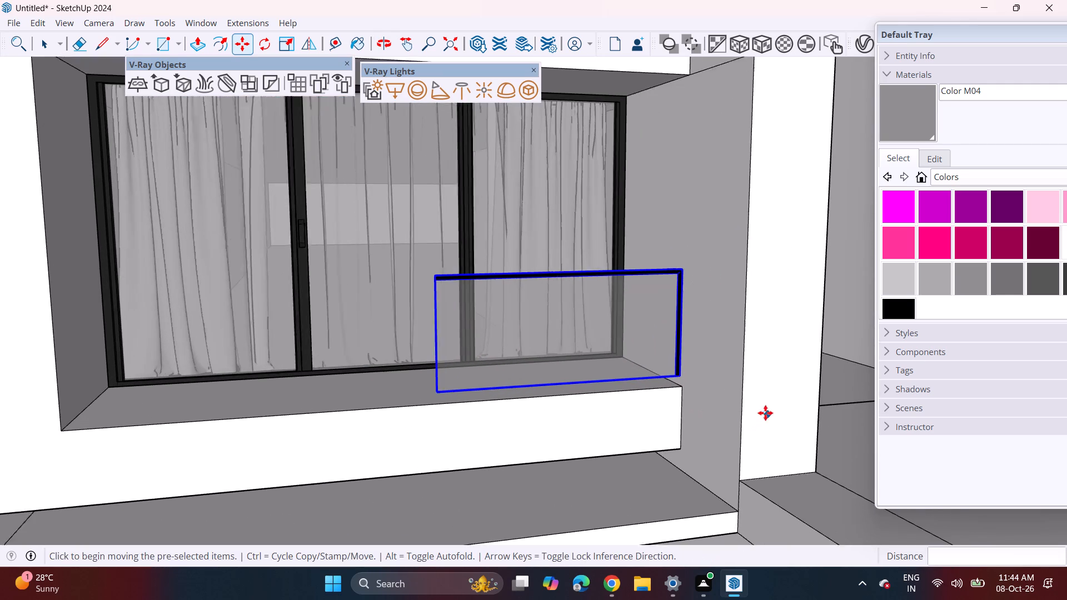
scroll(765, 413, up, 1)
click(680, 367)
click(674, 374)
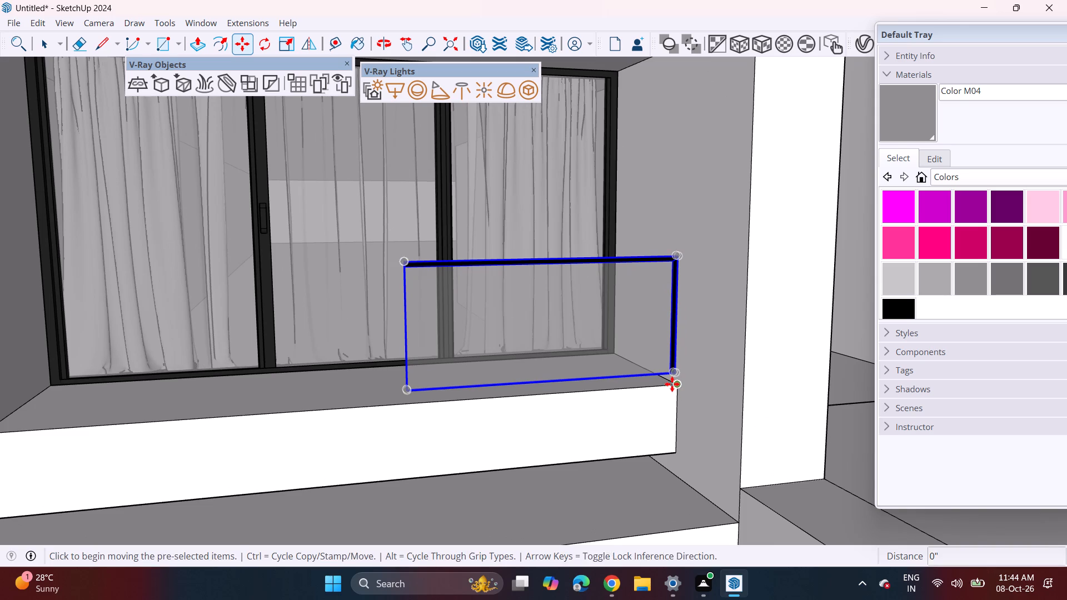
click(675, 374)
click(671, 382)
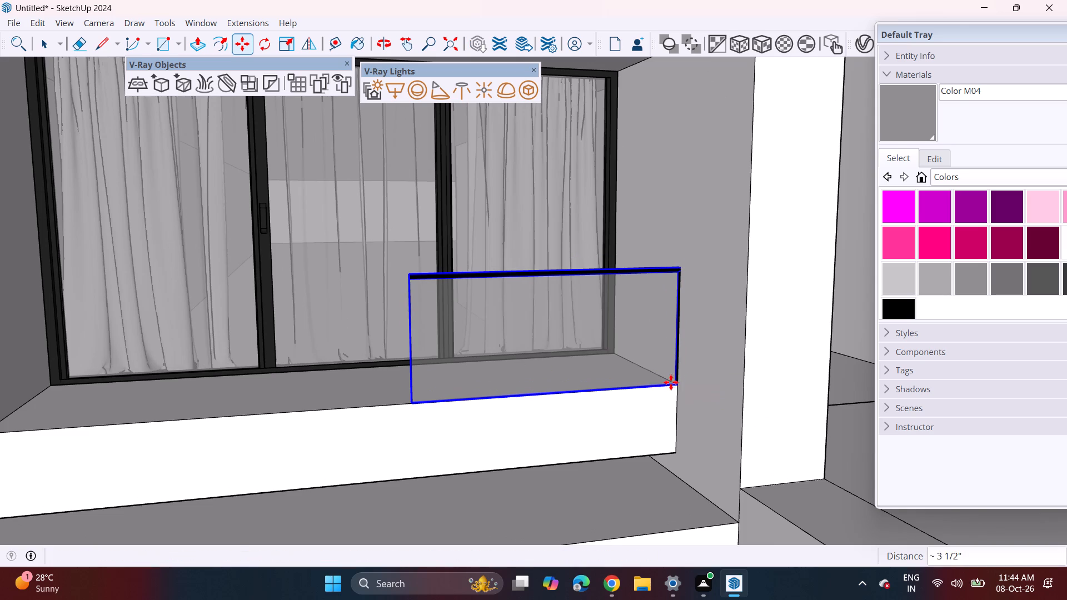
scroll(89, 494, down, 8)
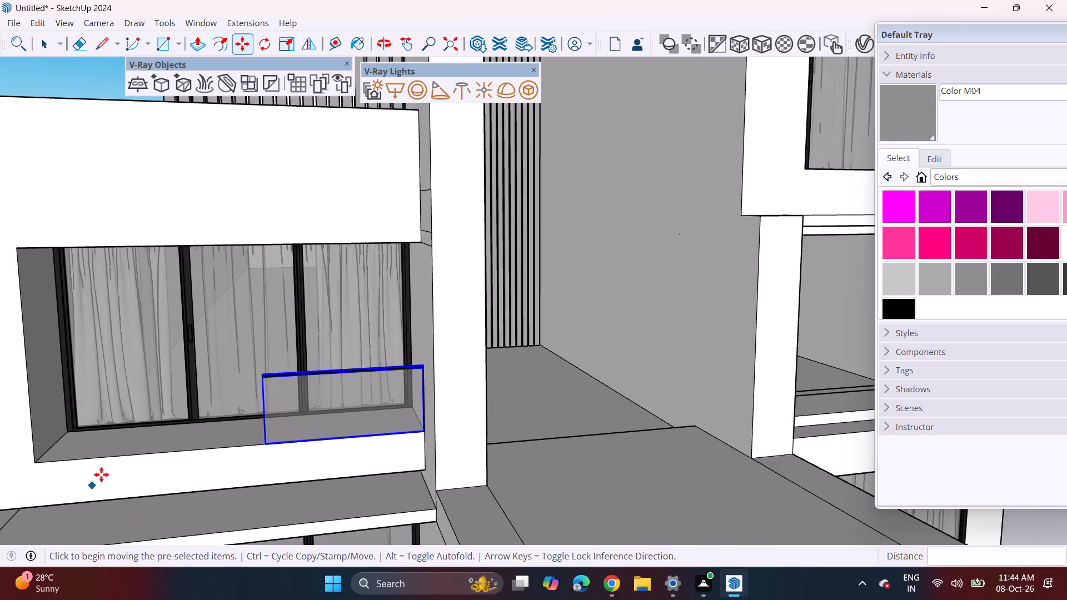
scroll(123, 452, down, 3)
key(space)
click(96, 141)
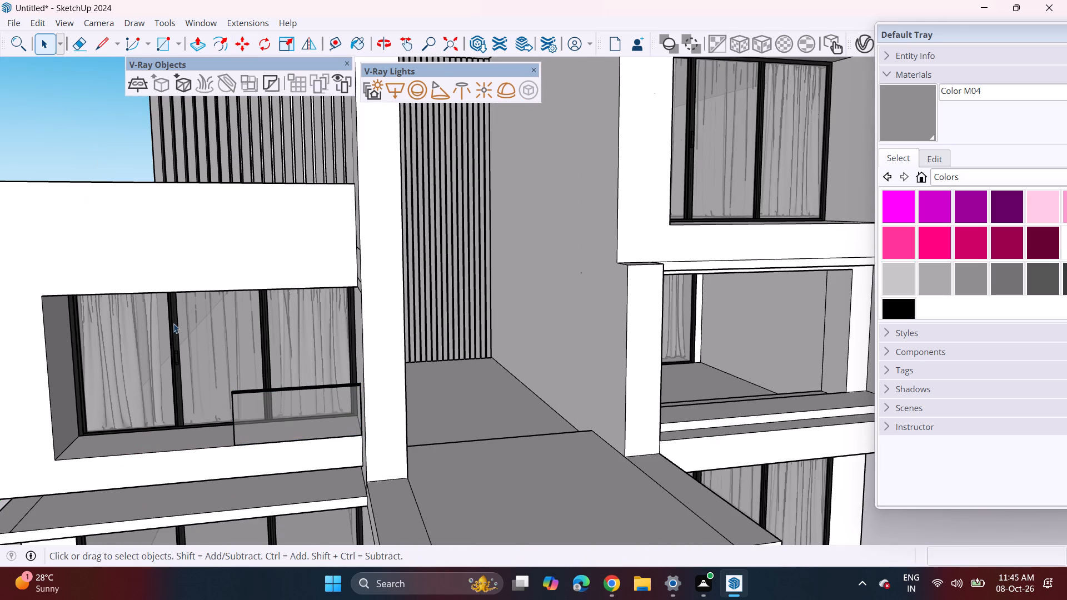
Copy the glass railing about 6' 3 13/16" along the sill, placing the copy end to end with the first panel.
middle_drag(183, 408, 272, 351)
middle_drag(305, 367, 293, 337)
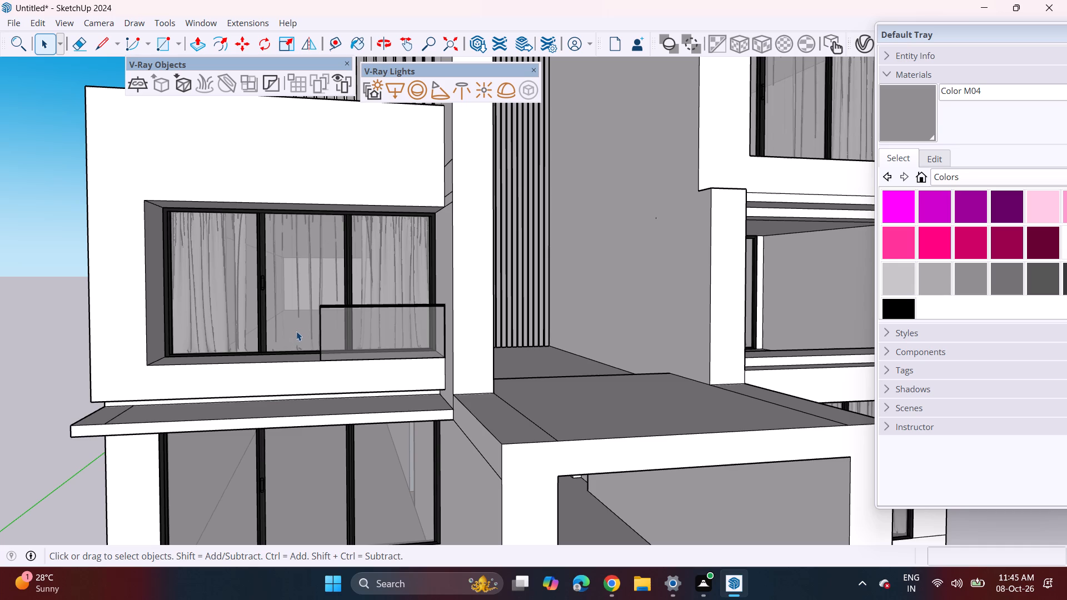
middle_drag(323, 343, 361, 363)
scroll(474, 351, up, 4)
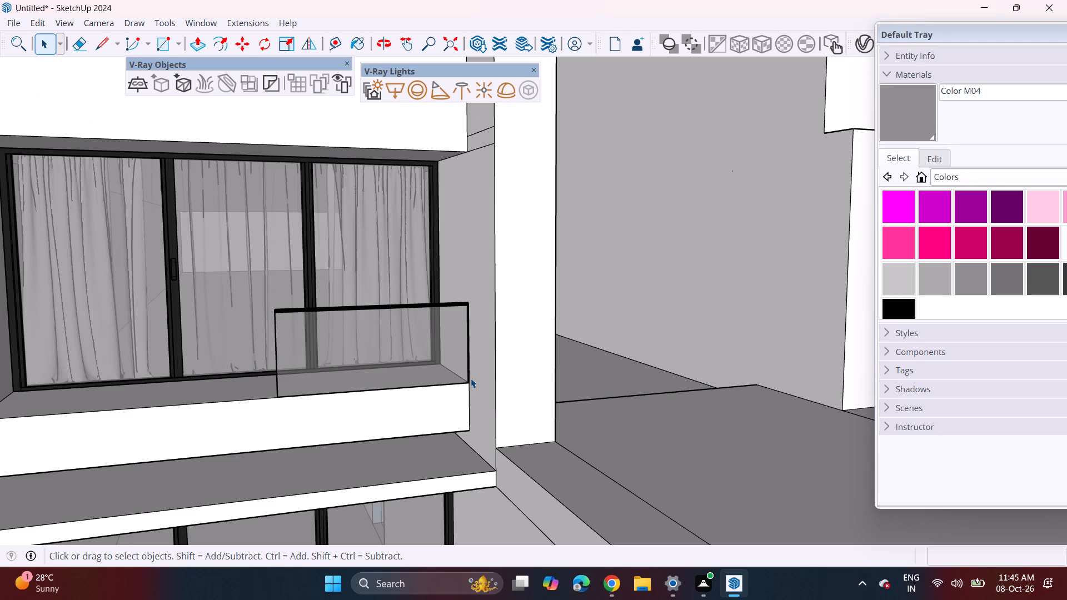
click(467, 378)
key(m)
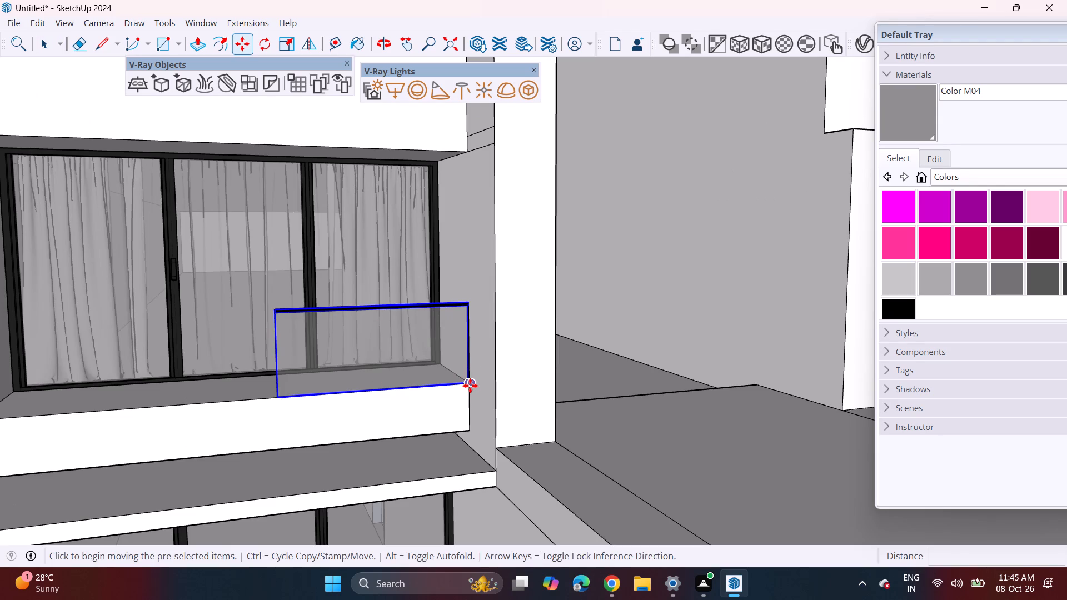
click(470, 386)
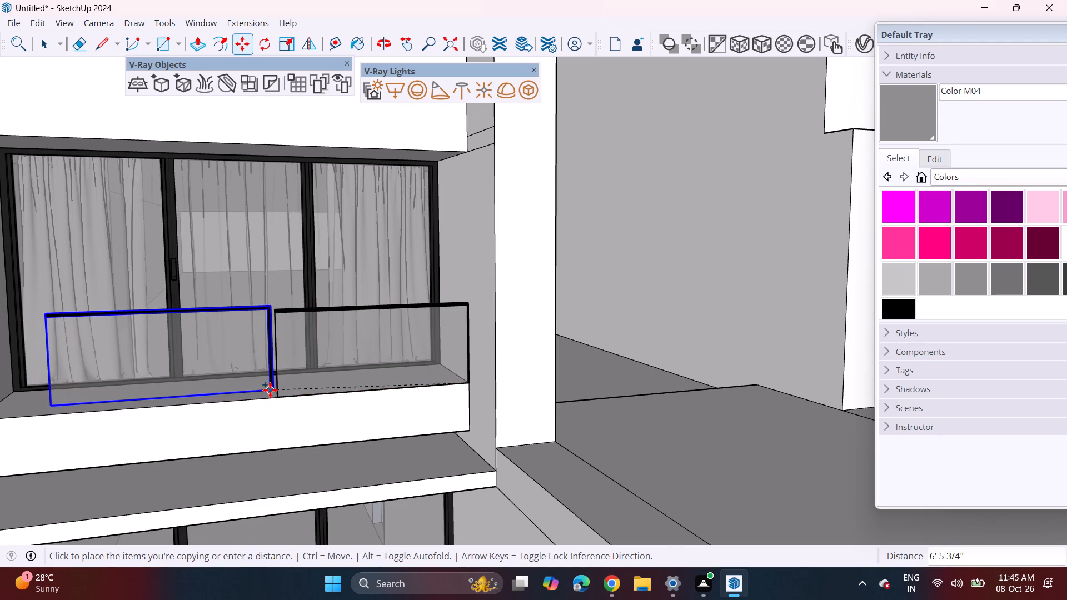
click(273, 397)
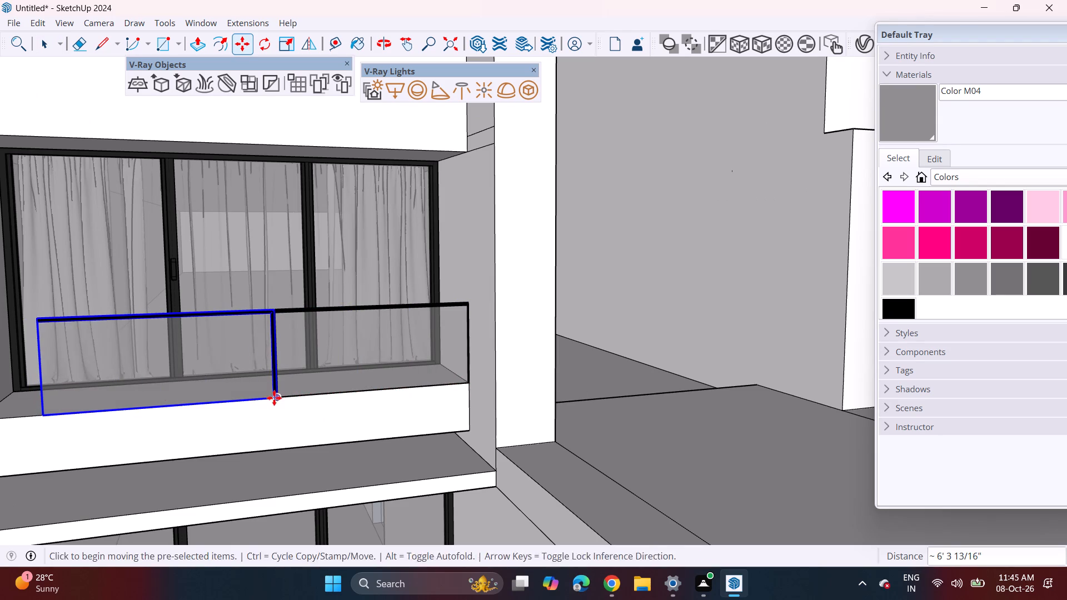
Move the copied glass railing about 1' 7 7/16" along the sill's red axis to the outer end of the lower wing's opening.
middle_drag(242, 411, 354, 416)
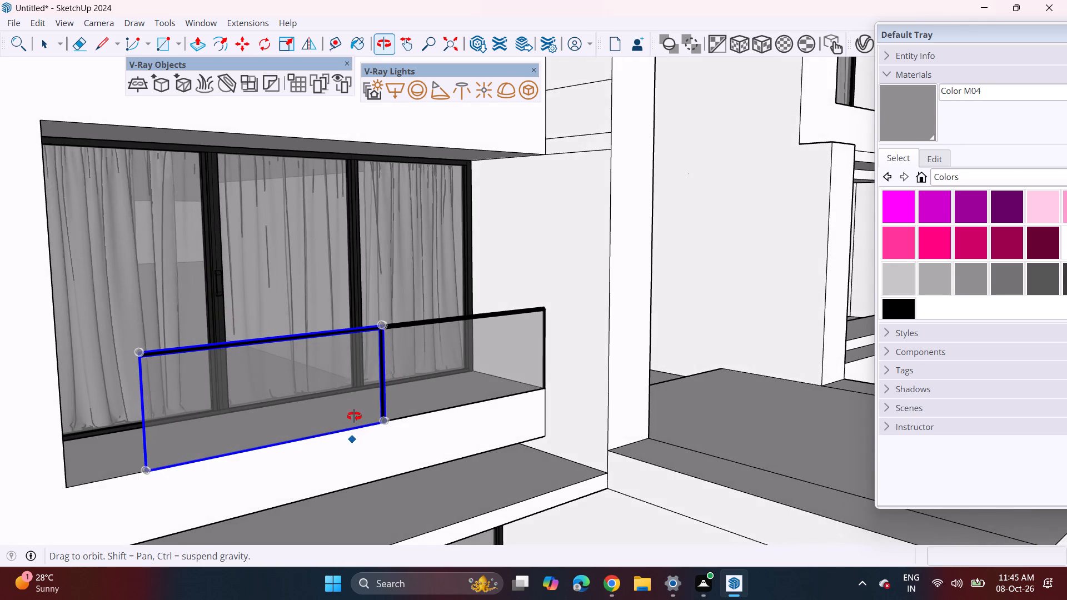
middle_drag(354, 416, 352, 407)
scroll(363, 417, up, 1)
middle_drag(358, 417, 287, 409)
shift+middle_drag(295, 406, 321, 400)
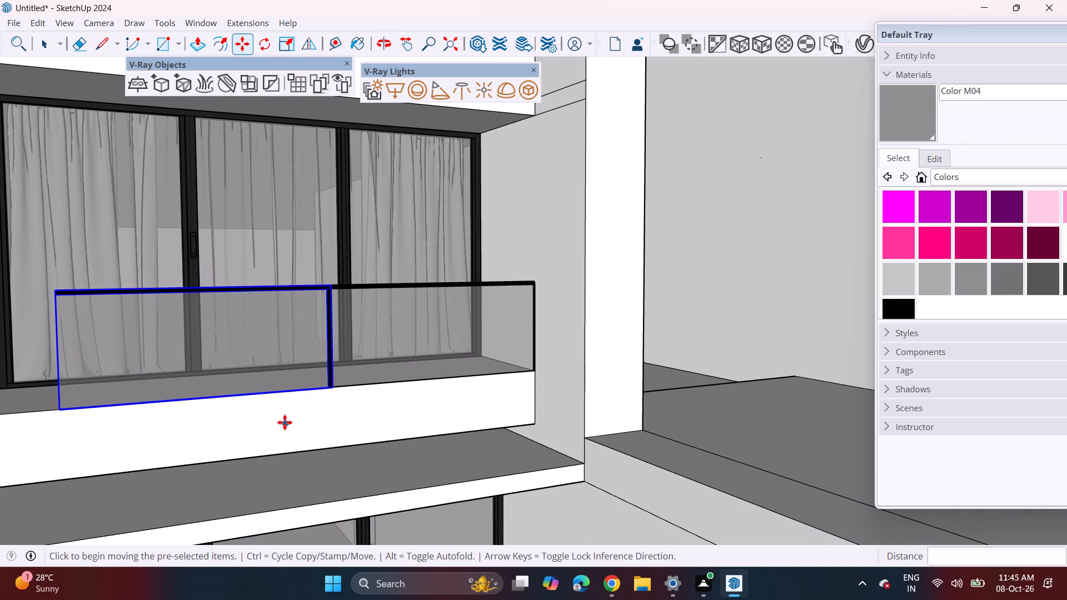
shift+middle_drag(285, 422, 416, 393)
middle_drag(395, 396, 329, 415)
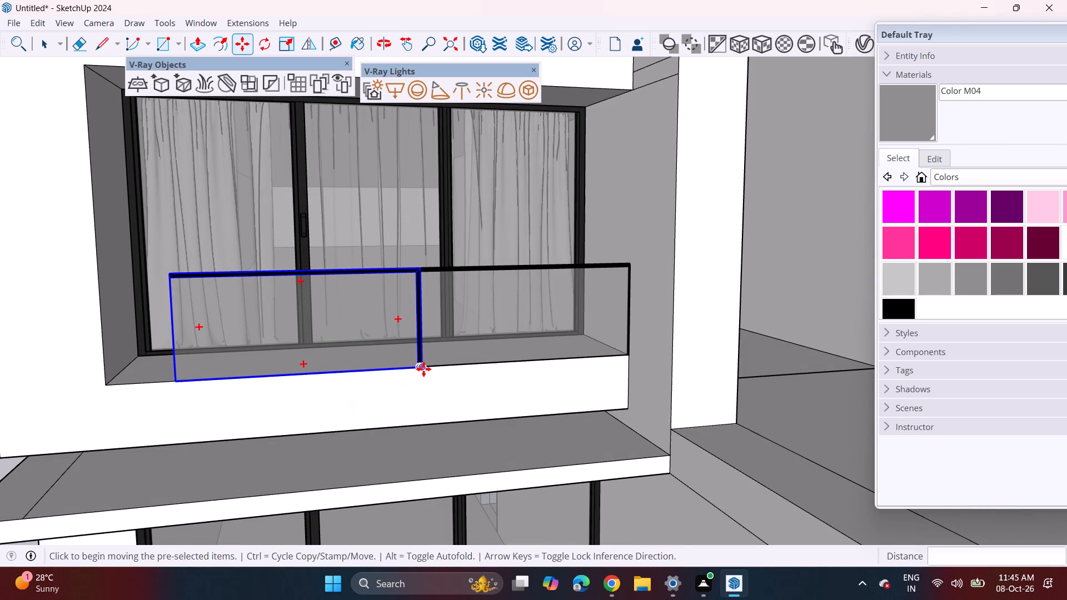
click(423, 369)
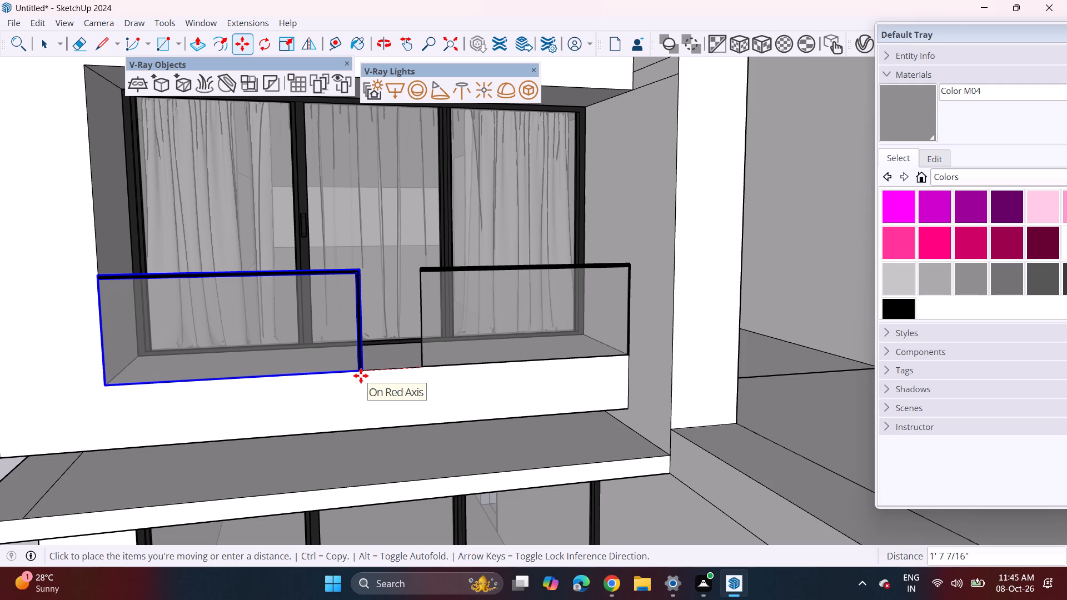
click(361, 376)
Scale the outer railing panel lengthwise to about 1.05 towards the inner panel, keeping its outer end fixed.
middle_drag(376, 369, 349, 378)
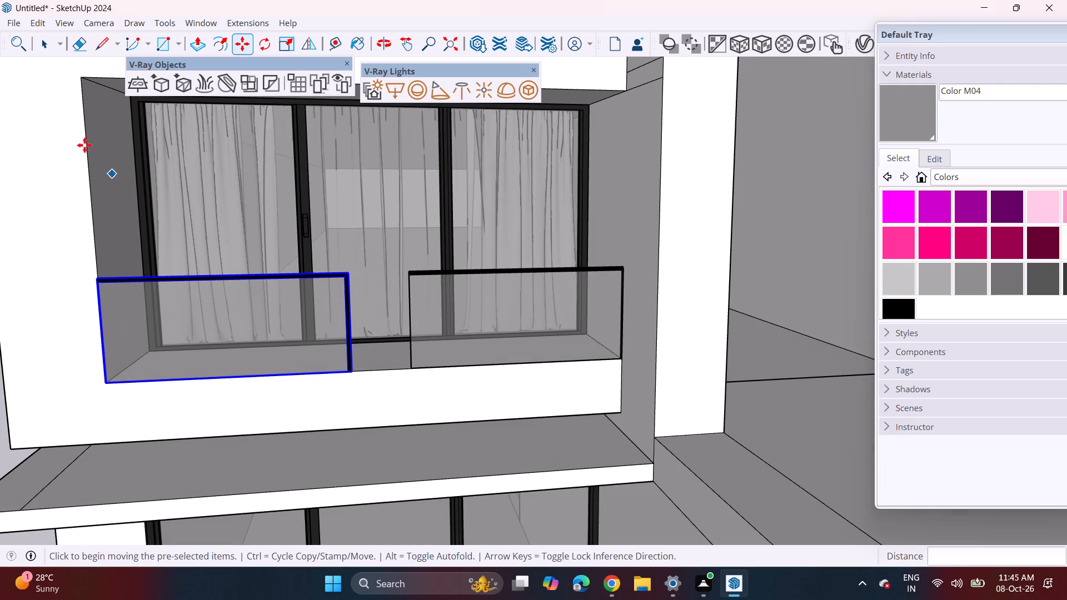
click(290, 44)
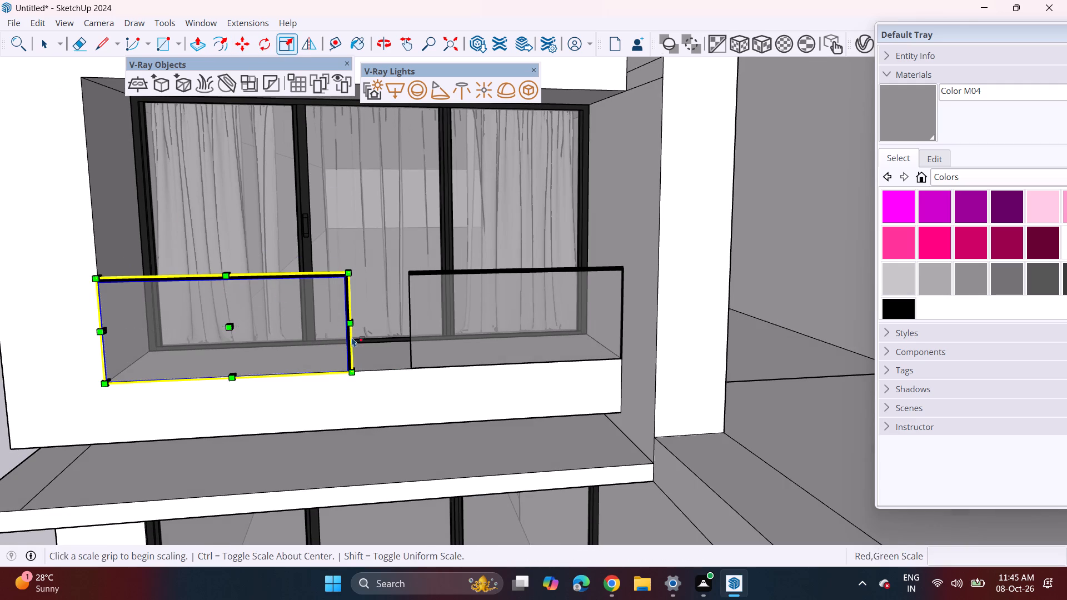
middle_drag(345, 339, 310, 358)
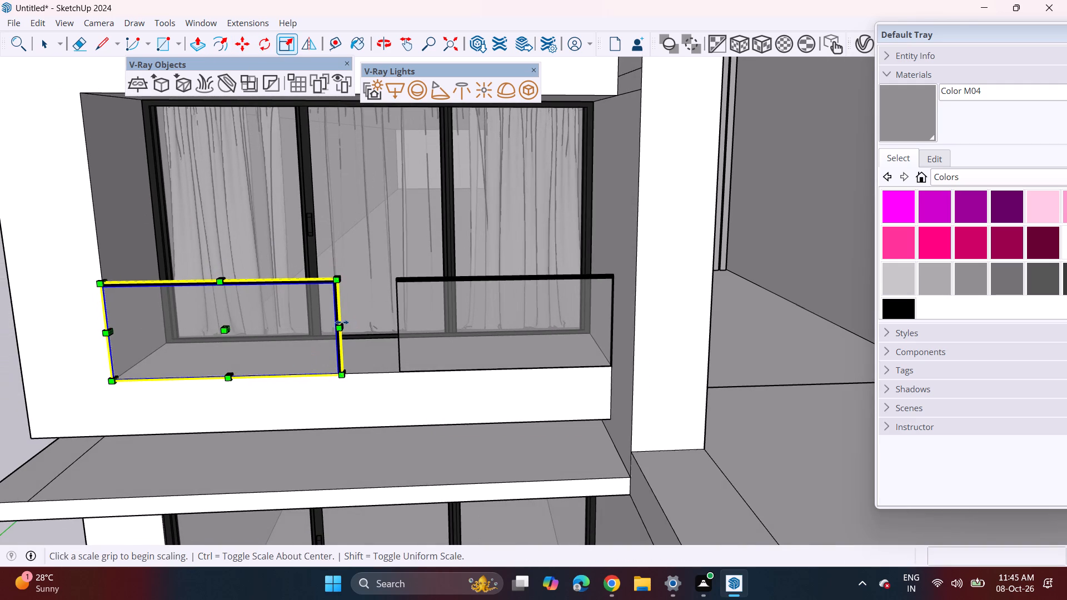
scroll(342, 322, up, 3)
click(342, 322)
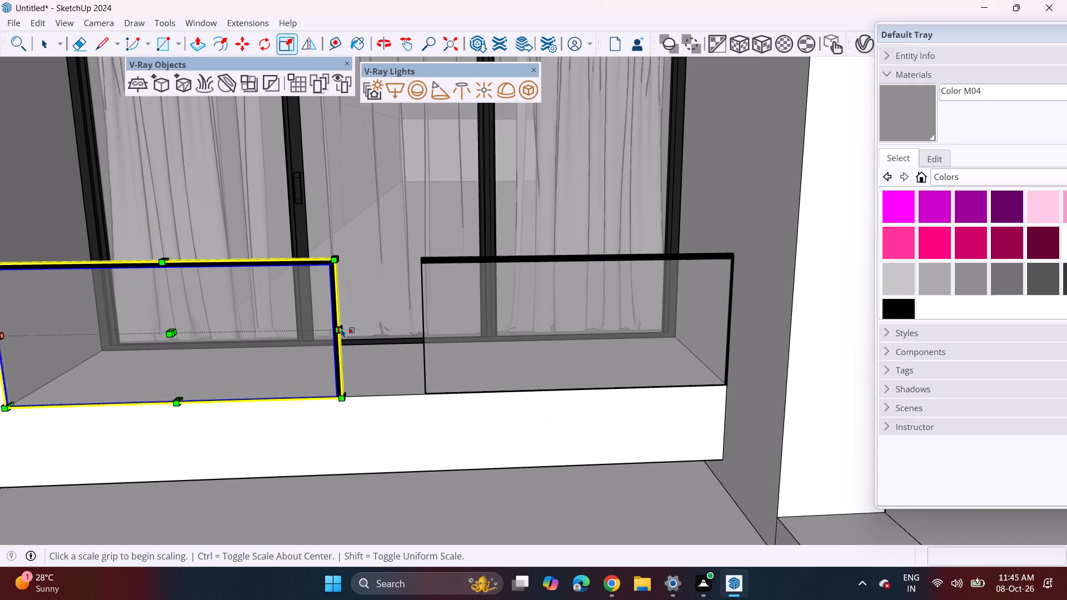
scroll(339, 329, up, 8)
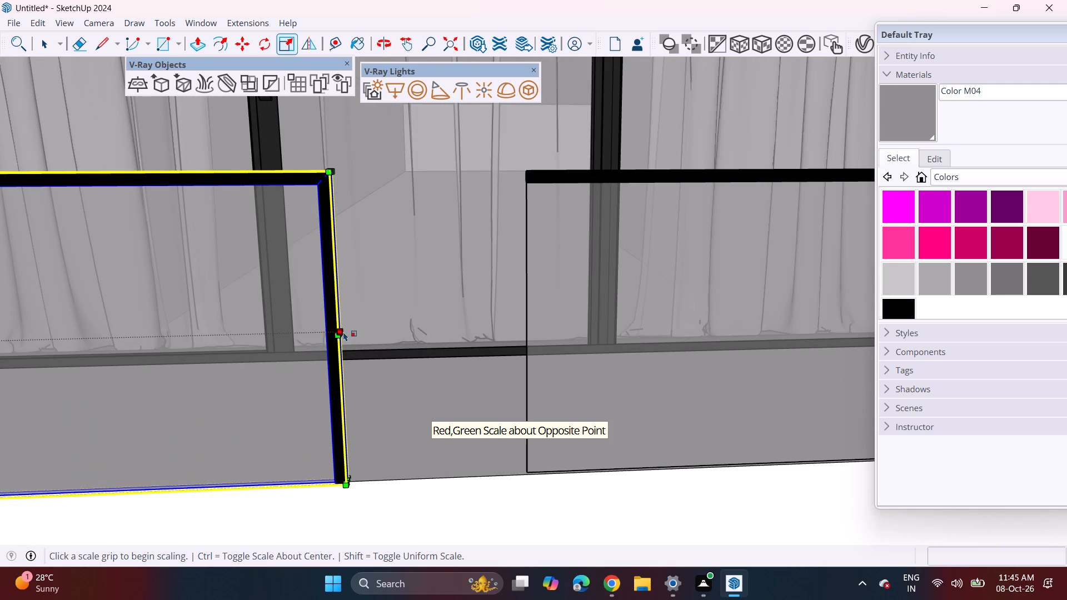
scroll(343, 332, up, 5)
click(336, 334)
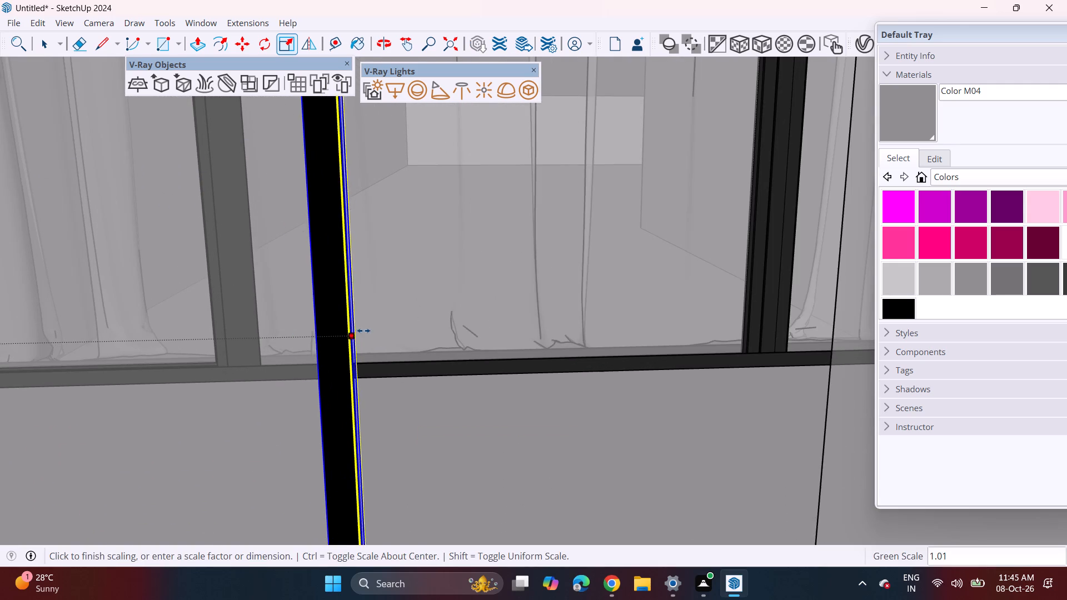
click(444, 337)
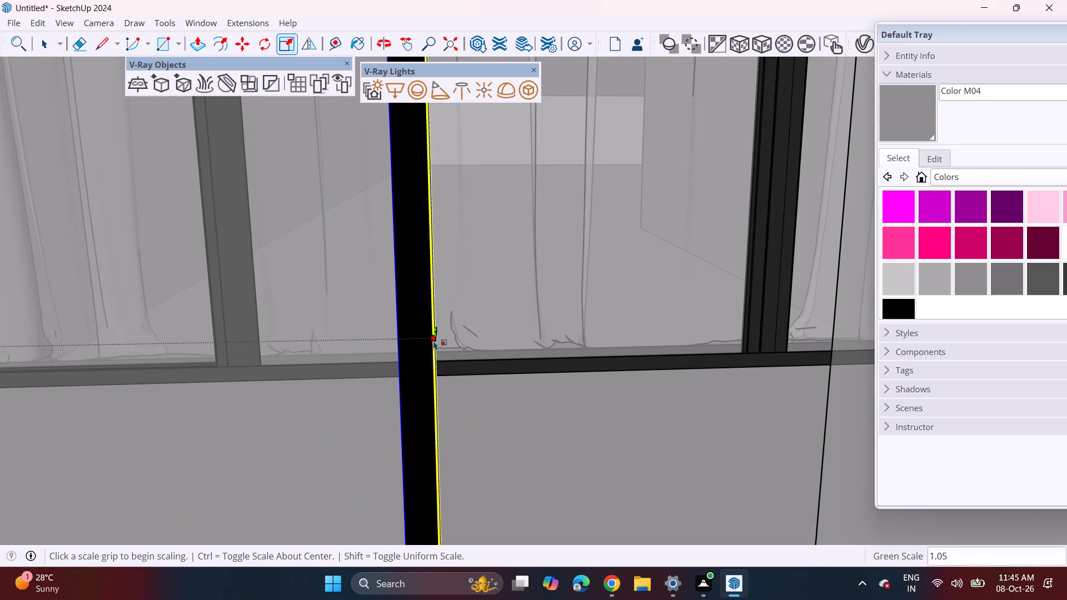
Scale the inner railing panel lengthwise to about 1.21 so it meets the outer panel's post, and deselect it.
scroll(433, 341, down, 15)
middle_click(463, 366)
middle_drag(390, 389, 397, 391)
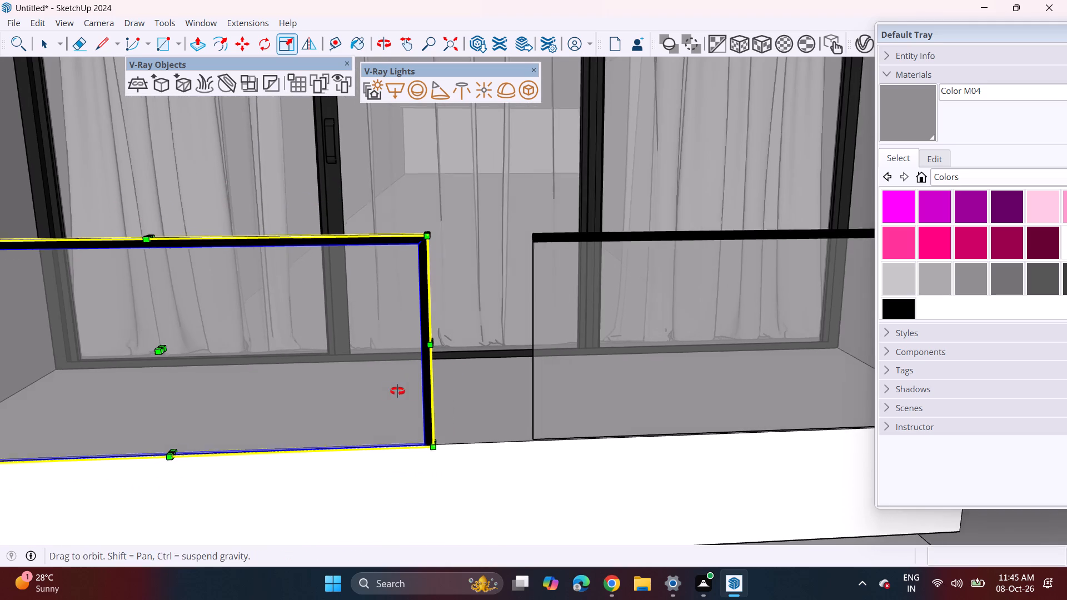
middle_drag(397, 391, 461, 378)
key(space)
click(625, 363)
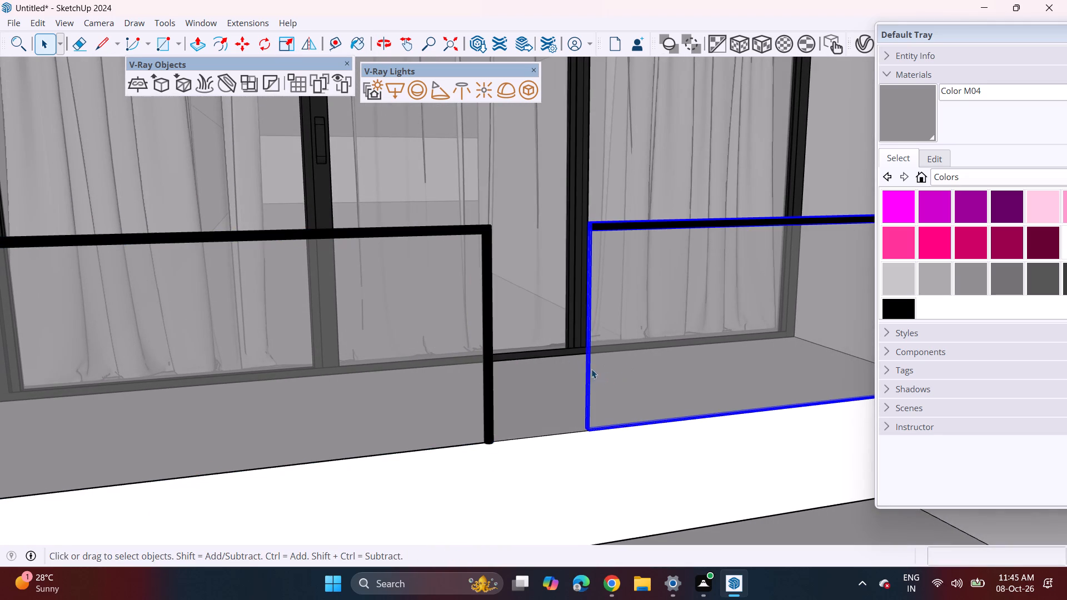
click(288, 36)
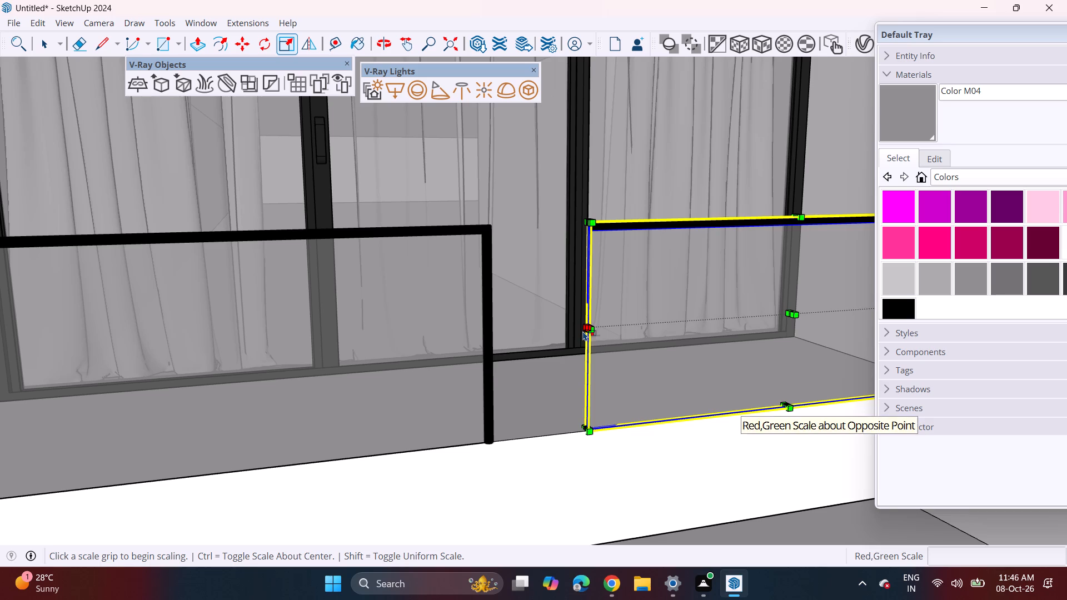
scroll(583, 331, up, 5)
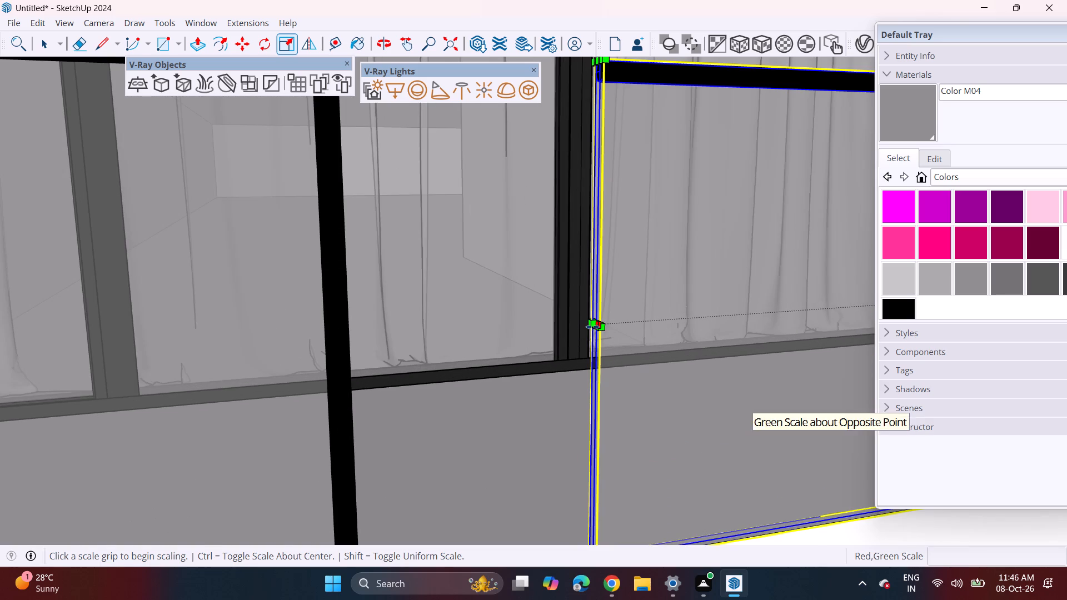
click(592, 327)
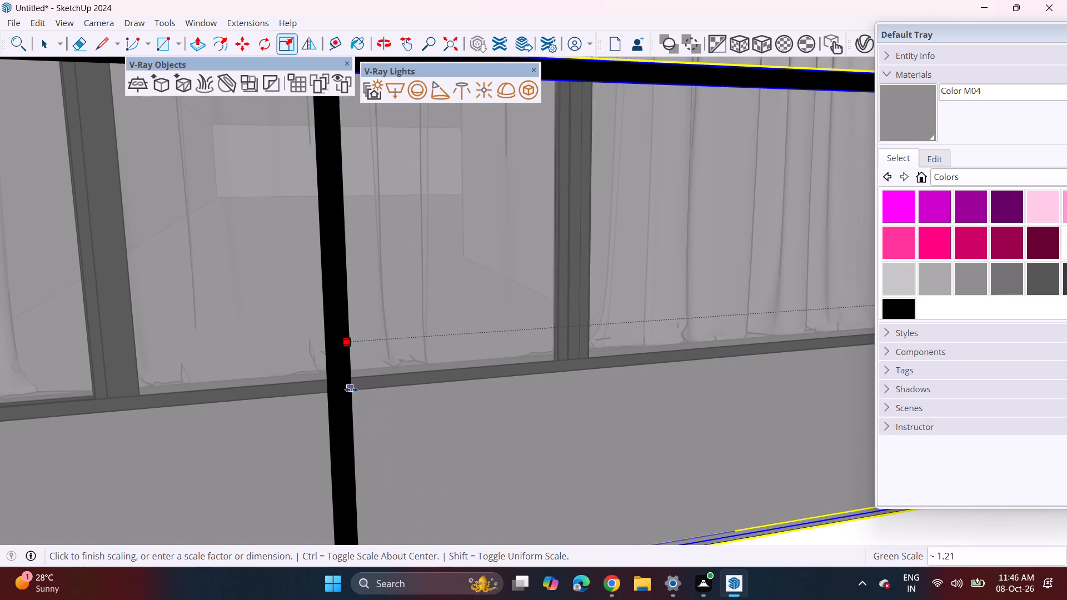
click(351, 389)
scroll(354, 388, down, 7)
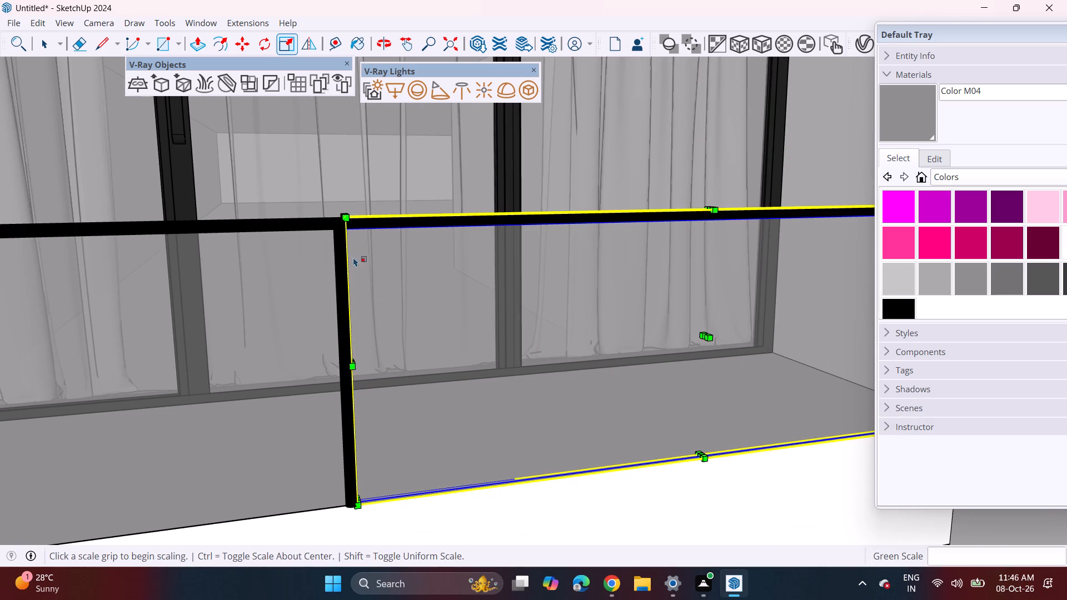
scroll(358, 282, down, 18)
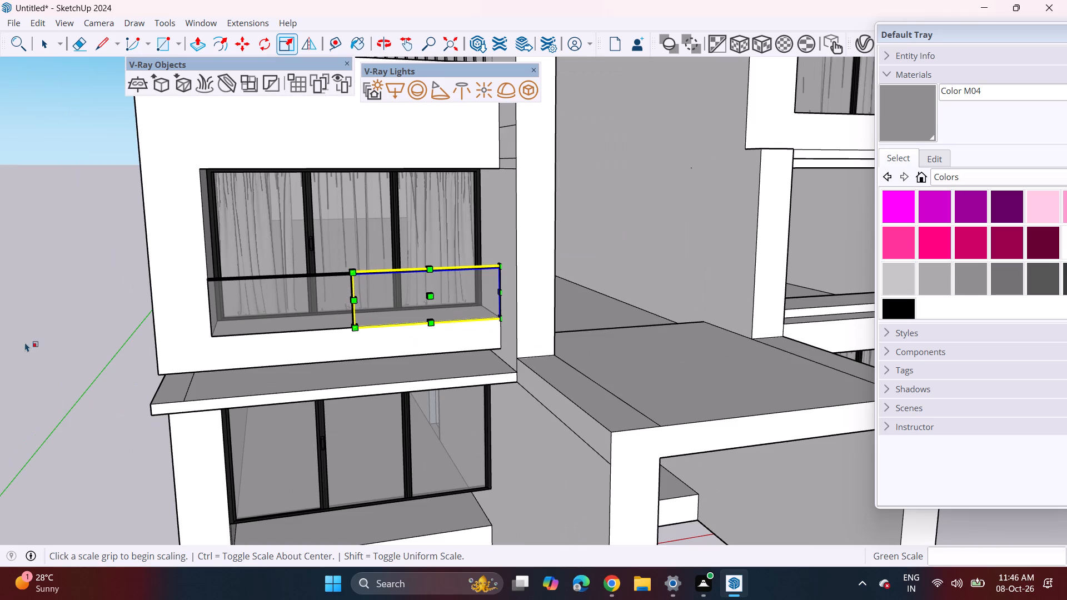
click(69, 312)
key(v)
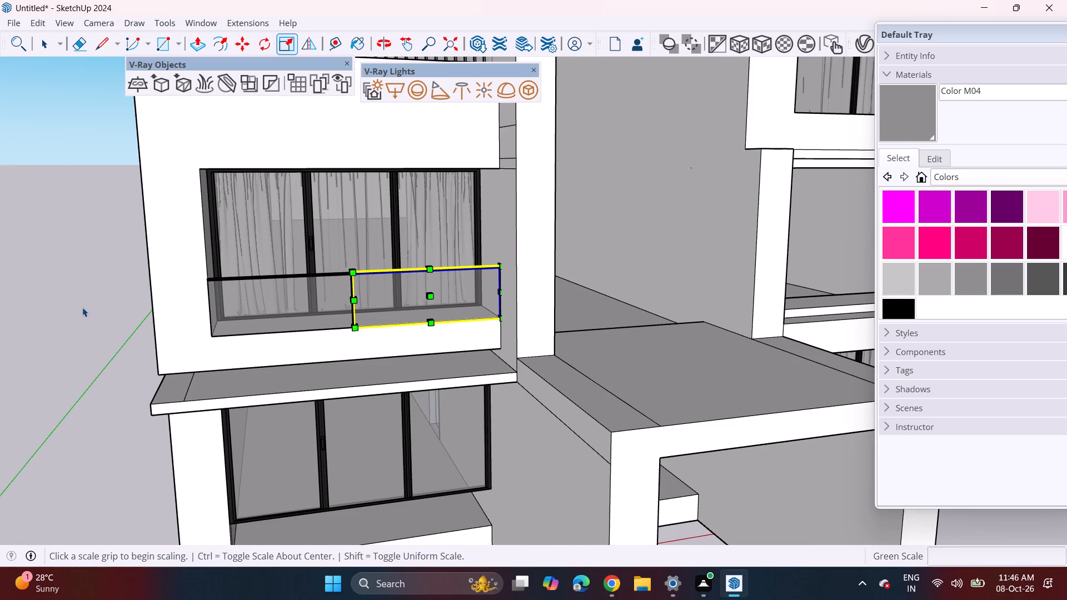
key(space)
click(88, 304)
Copy the inner railing panel about 33' 9" by its lower corner to the outer end of the taller wing's top-storey opening sill.
middle_drag(504, 402, 356, 336)
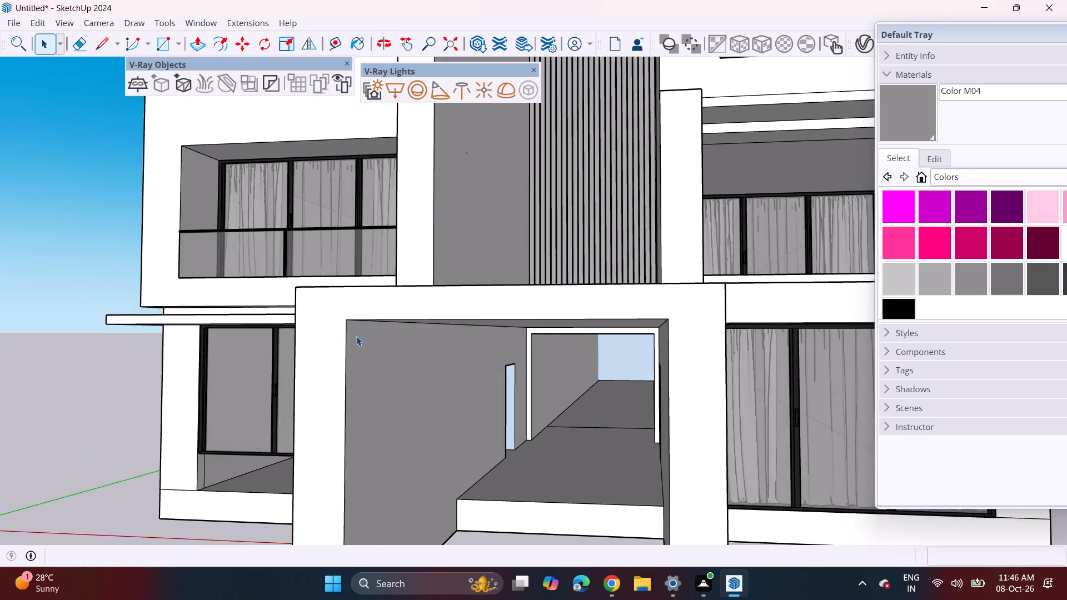
scroll(356, 336, down, 6)
middle_drag(299, 356, 339, 368)
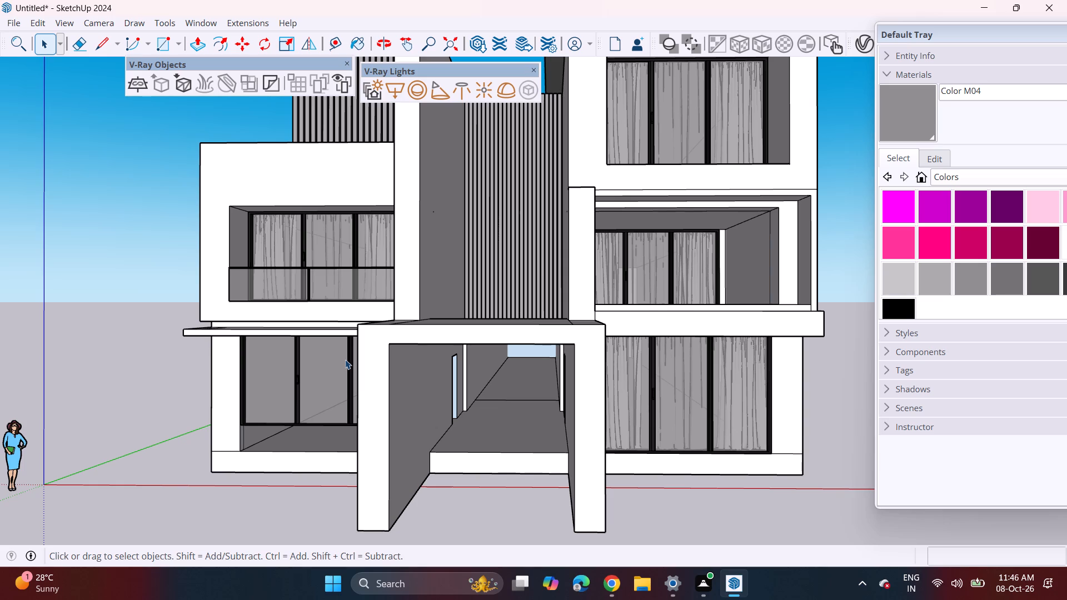
middle_drag(304, 324, 356, 366)
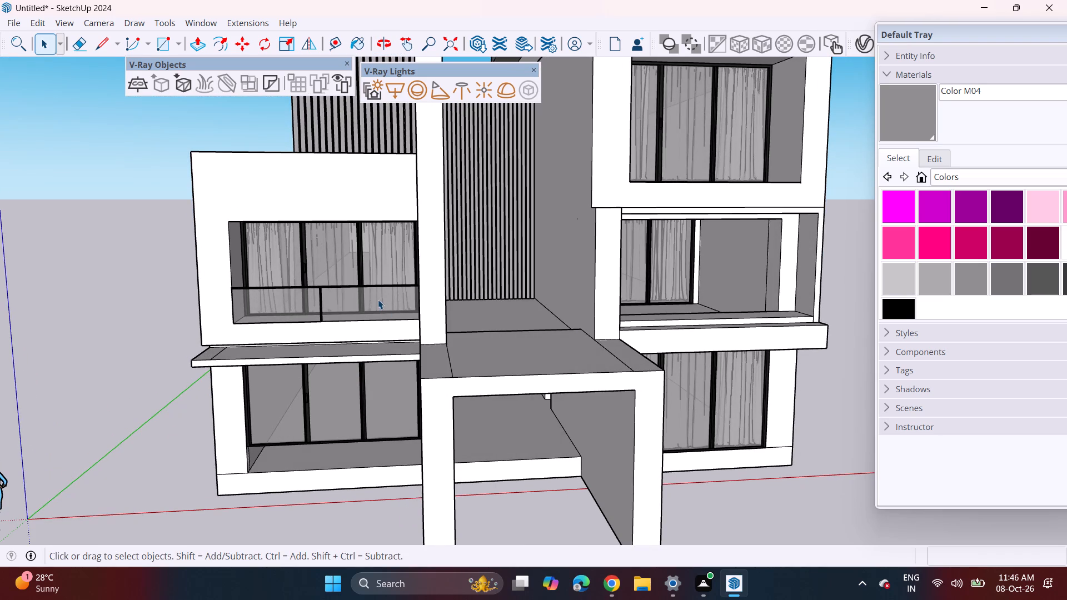
click(378, 299)
key(m)
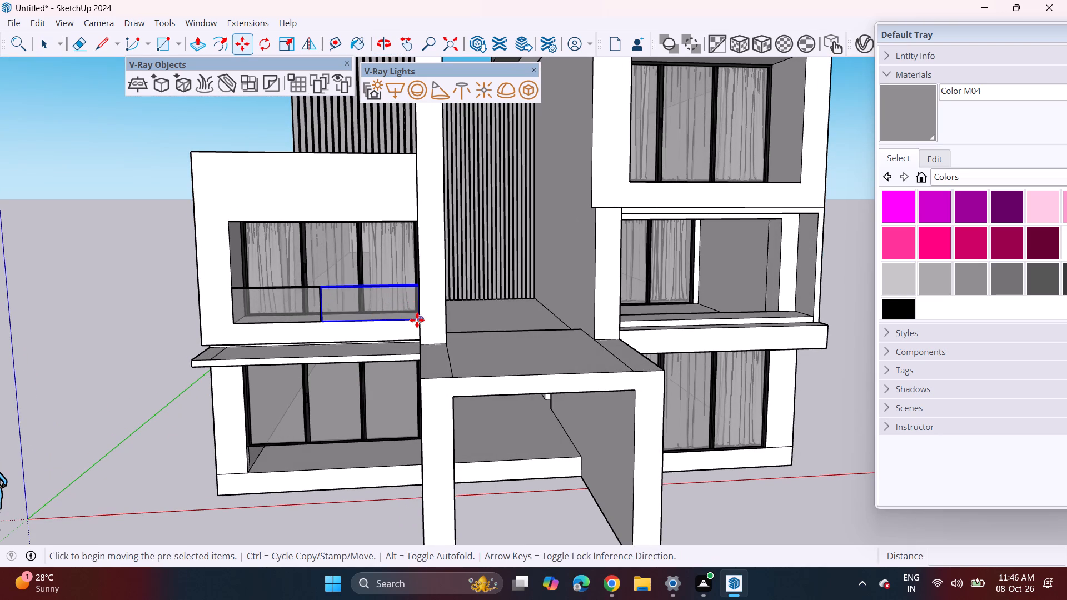
click(417, 320)
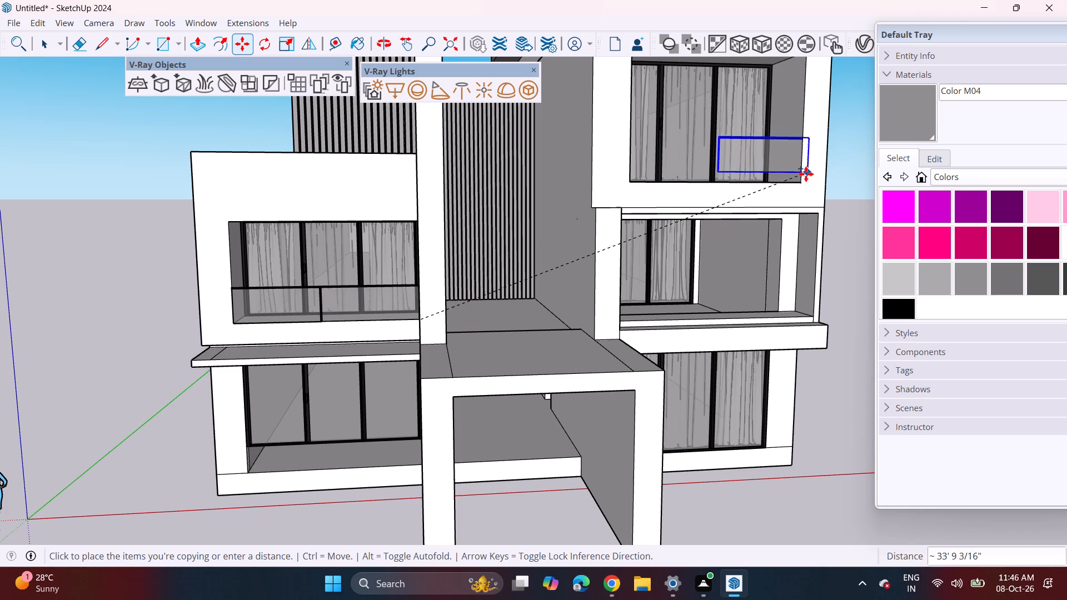
click(799, 178)
Copy the top-storey railing panel along its sill so the copy reaches the opening's inner end.
middle_drag(771, 202, 682, 218)
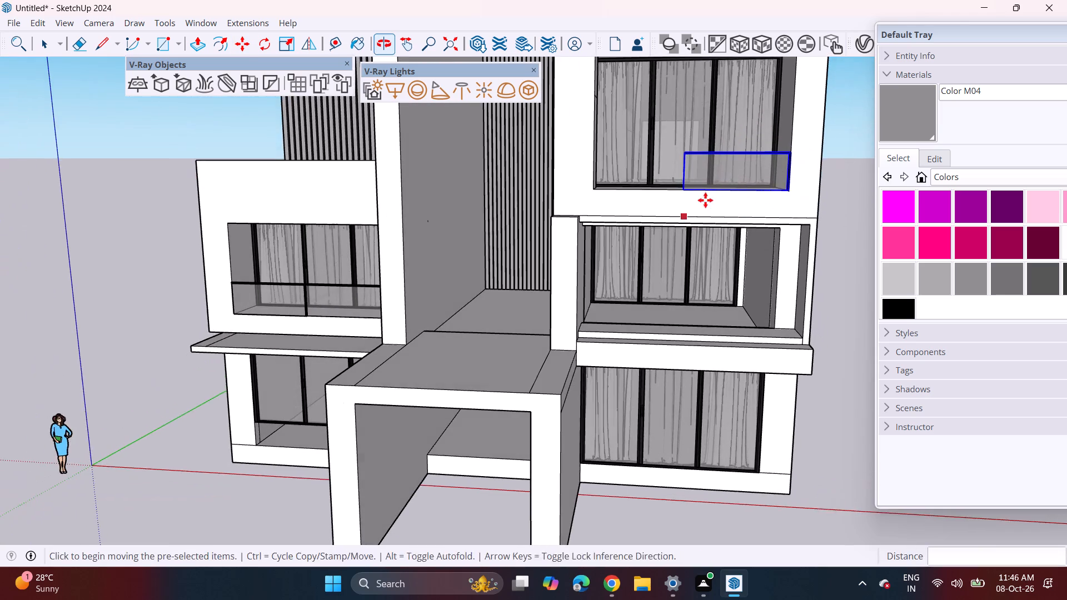
scroll(736, 182, up, 2)
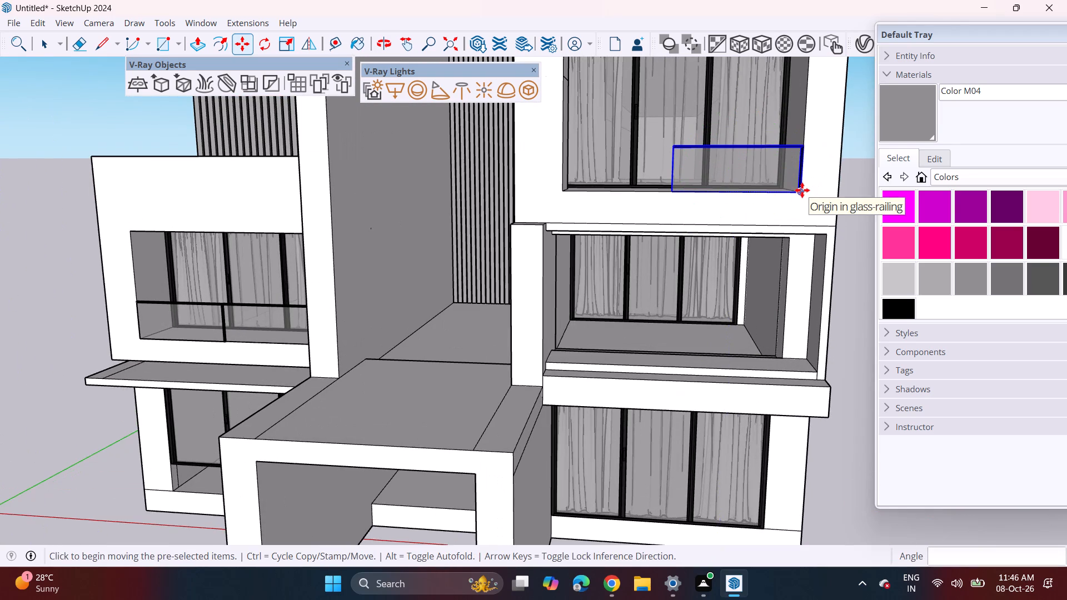
click(802, 190)
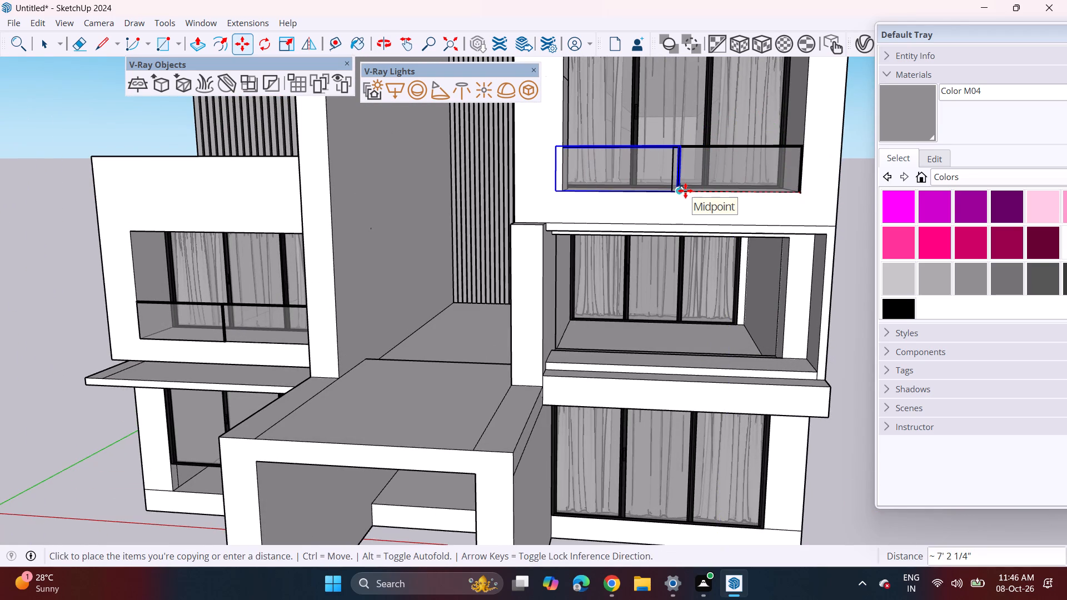
click(687, 191)
Scale the inner top-storey railing panel lengthwise to about 0.89, bringing its post back to the end of the neighbouring panel.
scroll(687, 191, up, 4)
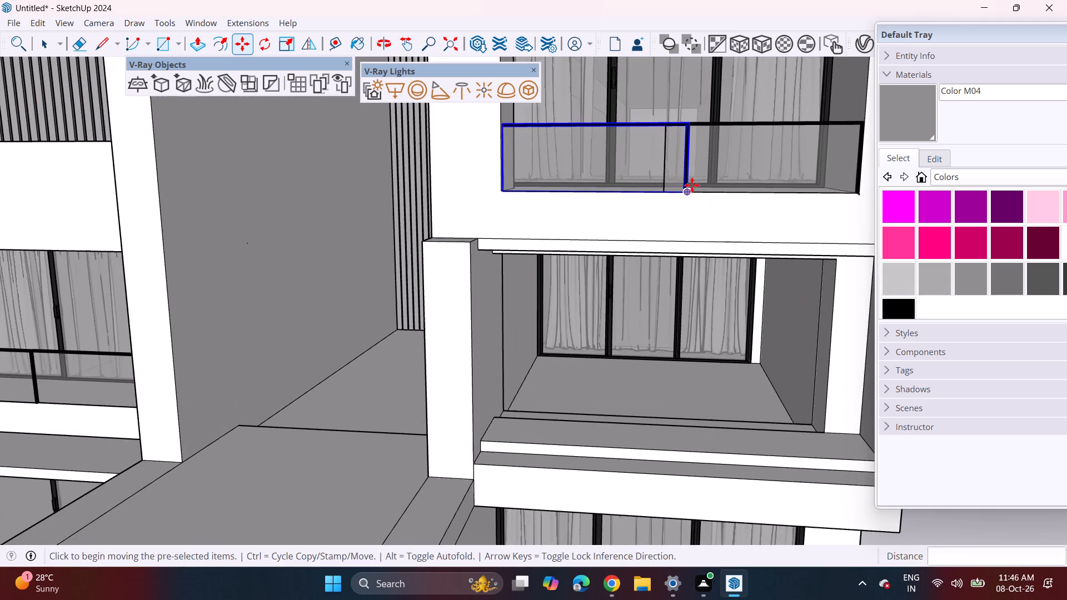
middle_drag(695, 174, 682, 206)
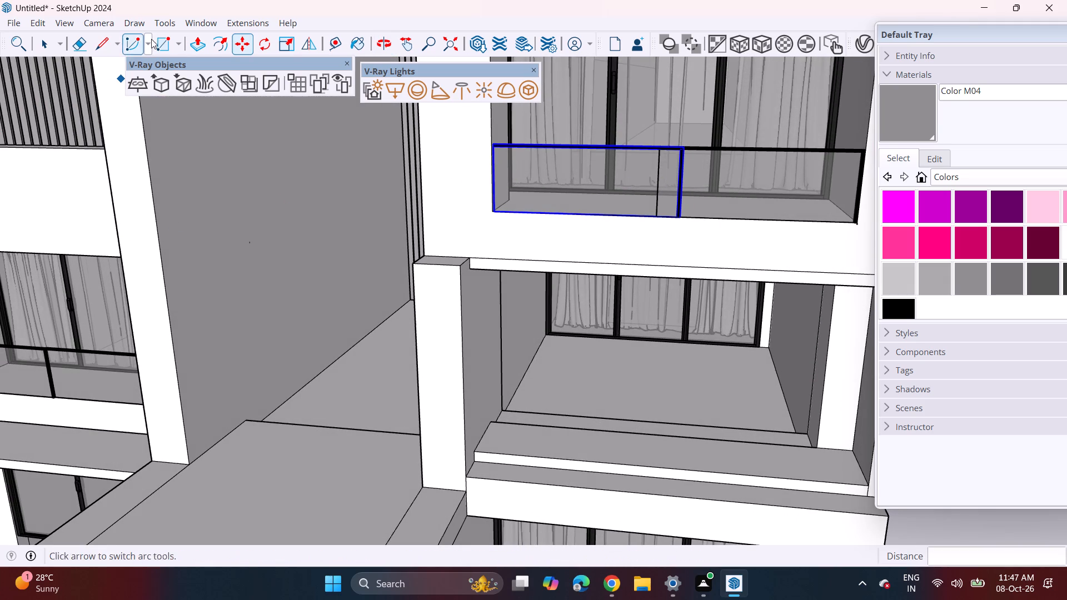
click(287, 44)
scroll(684, 136, up, 3)
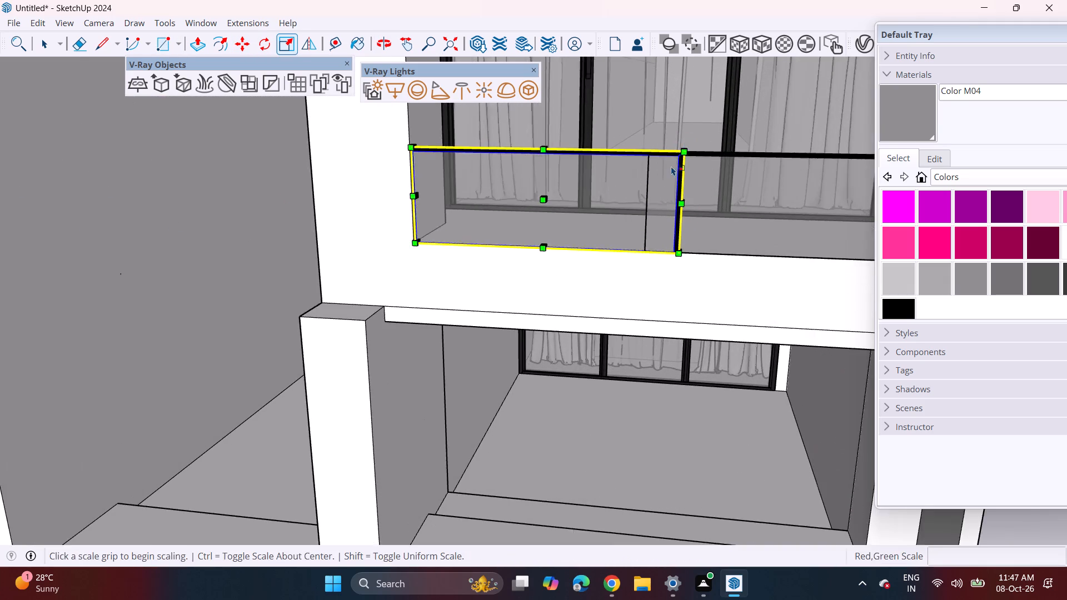
scroll(671, 166, up, 1)
middle_drag(724, 237, 547, 231)
scroll(561, 214, up, 3)
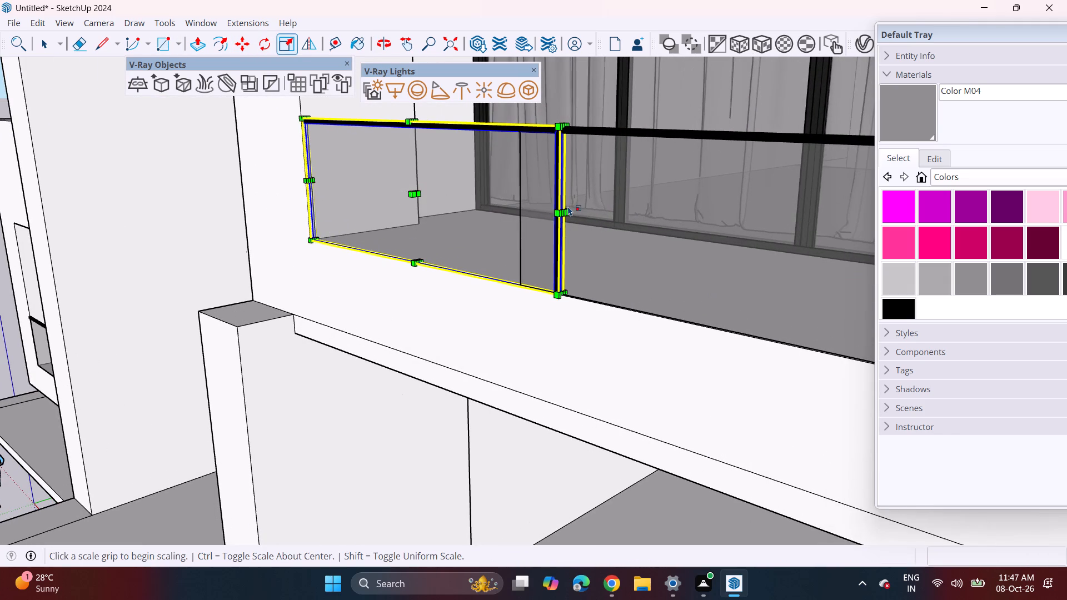
click(565, 207)
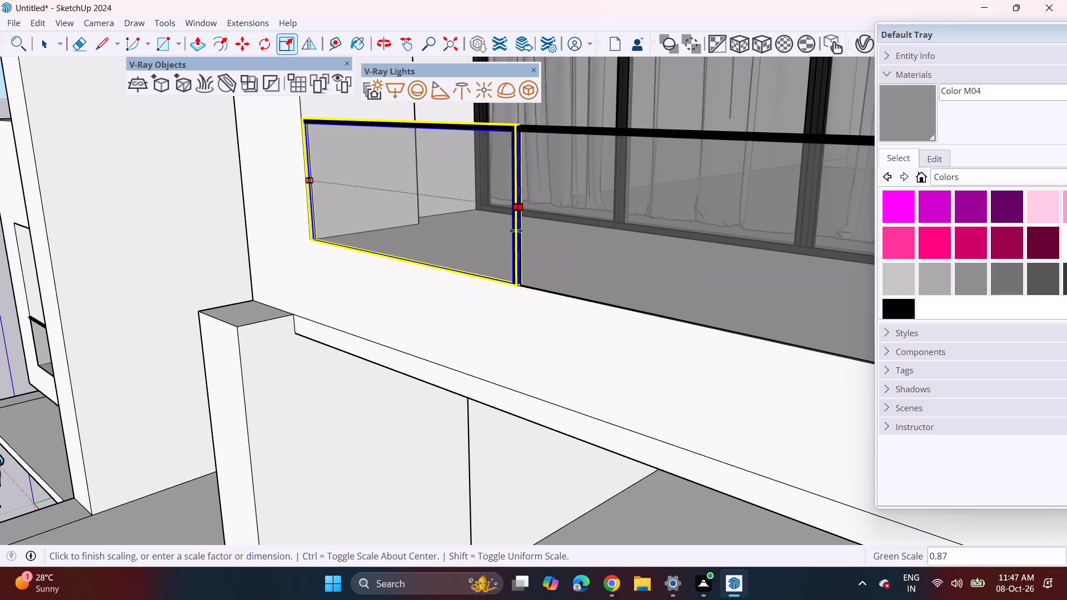
scroll(527, 232, up, 8)
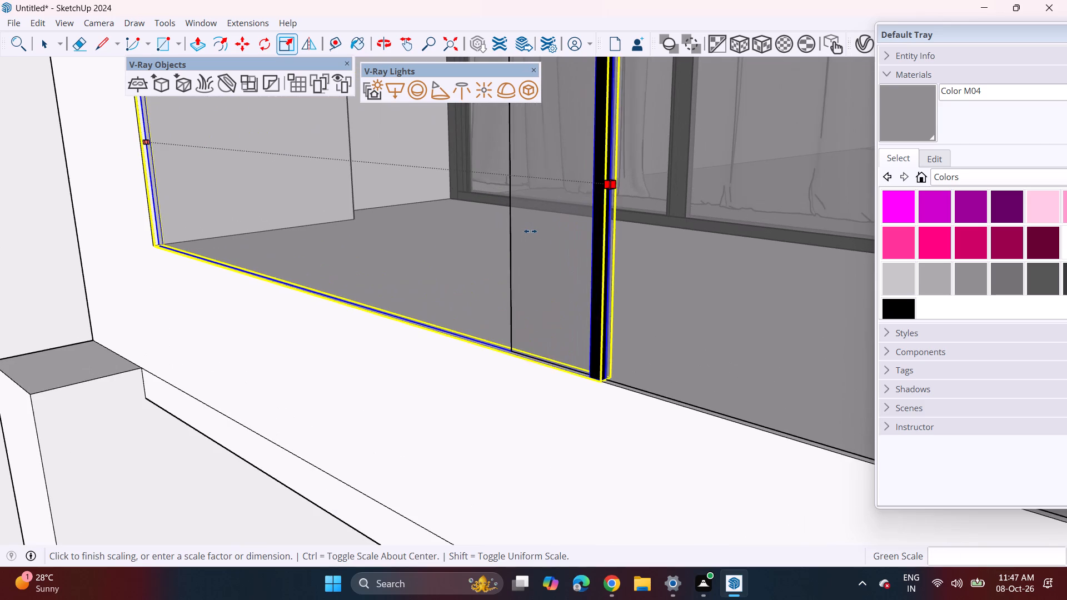
middle_drag(507, 229, 637, 228)
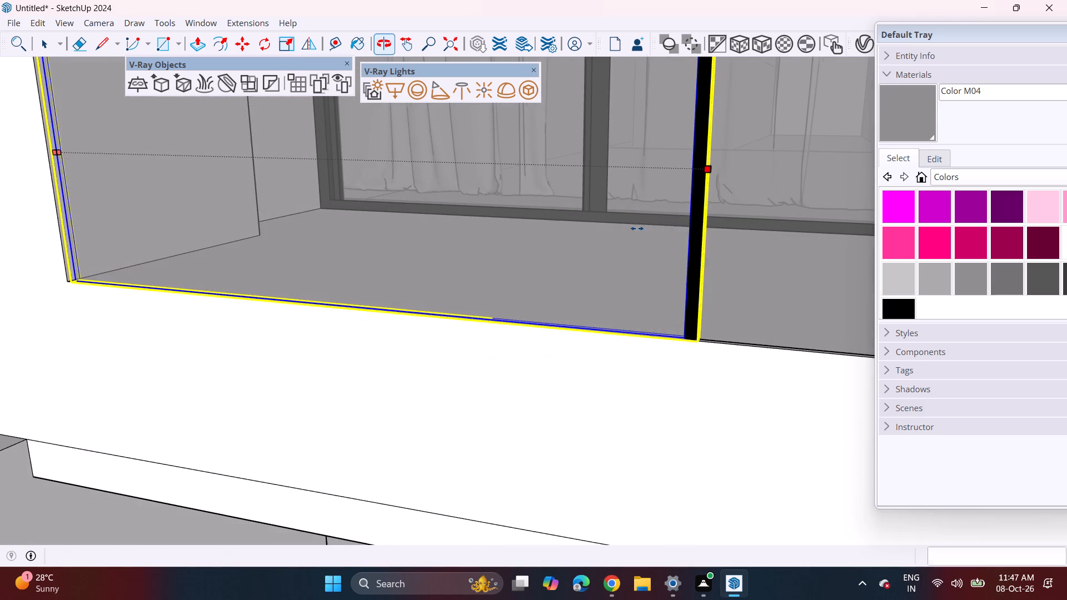
click(713, 216)
scroll(694, 224, down, 19)
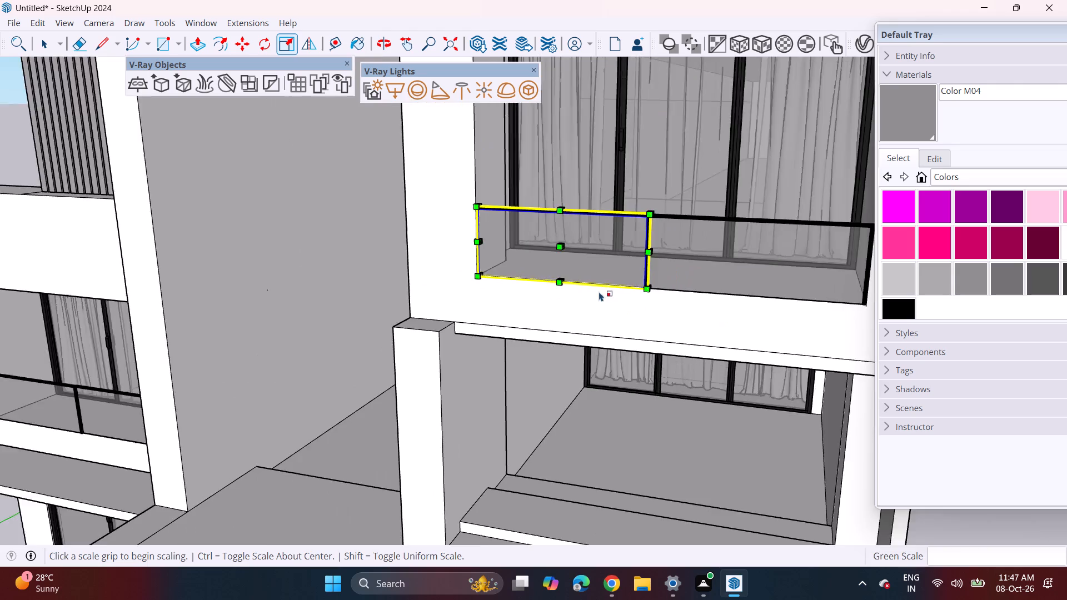
Scale the outer top-storey railing panel lengthwise to about 0.90, shortening it from the end beside the inner panel.
scroll(599, 292, down, 4)
middle_drag(577, 299, 502, 296)
scroll(574, 266, up, 2)
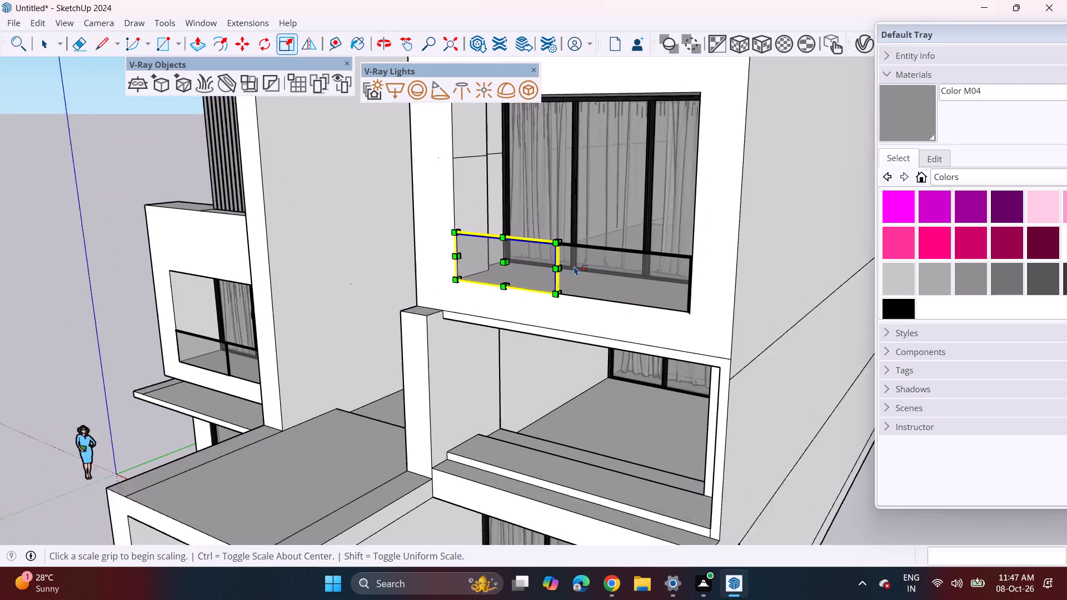
scroll(574, 266, up, 2)
click(574, 266)
key(space)
click(583, 265)
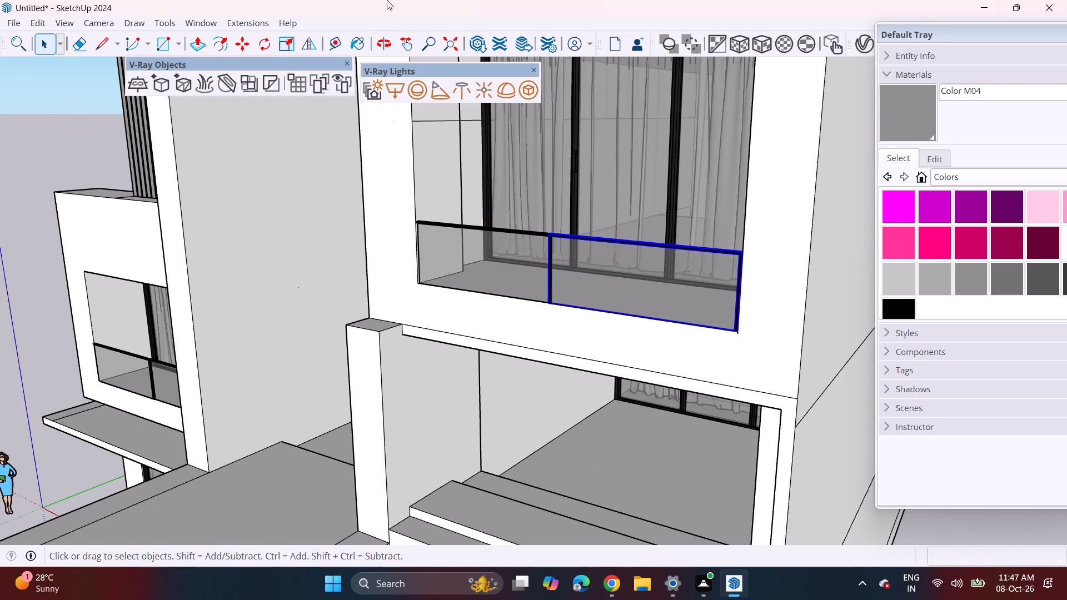
click(290, 48)
scroll(517, 220, up, 3)
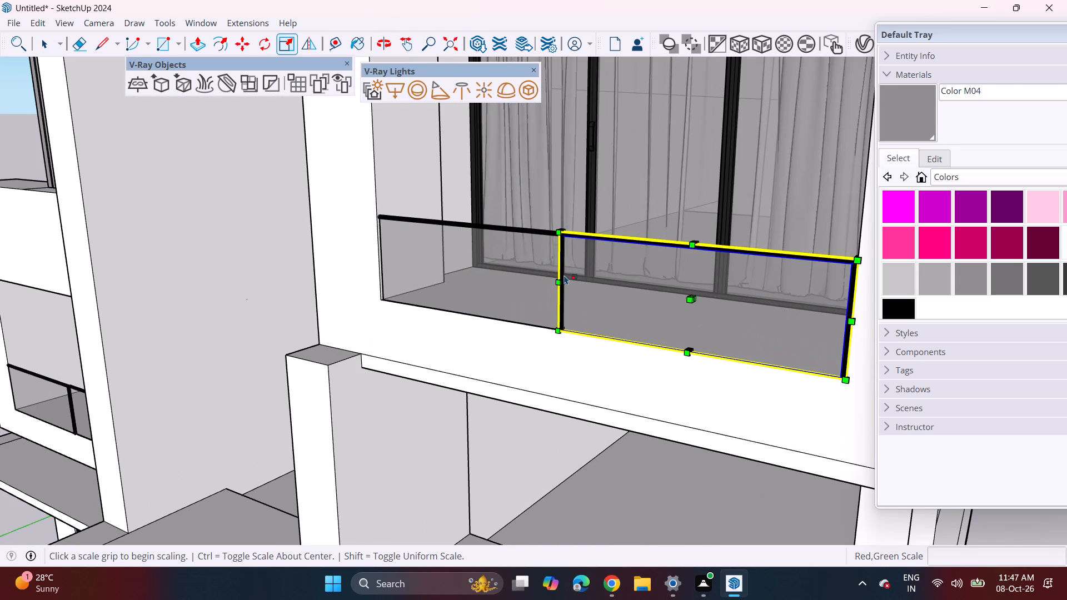
scroll(562, 279, up, 8)
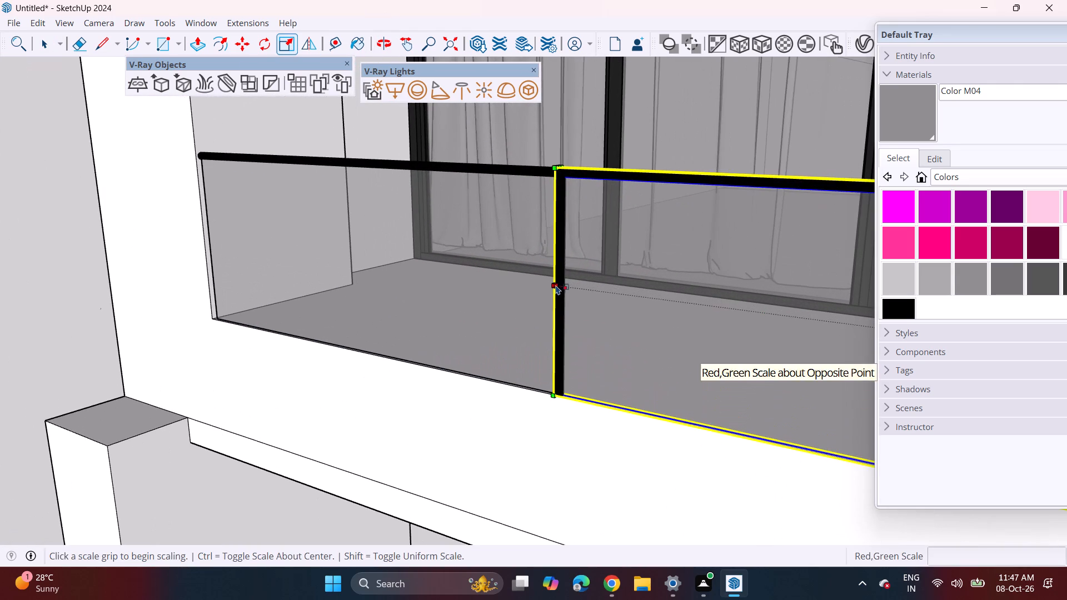
click(563, 283)
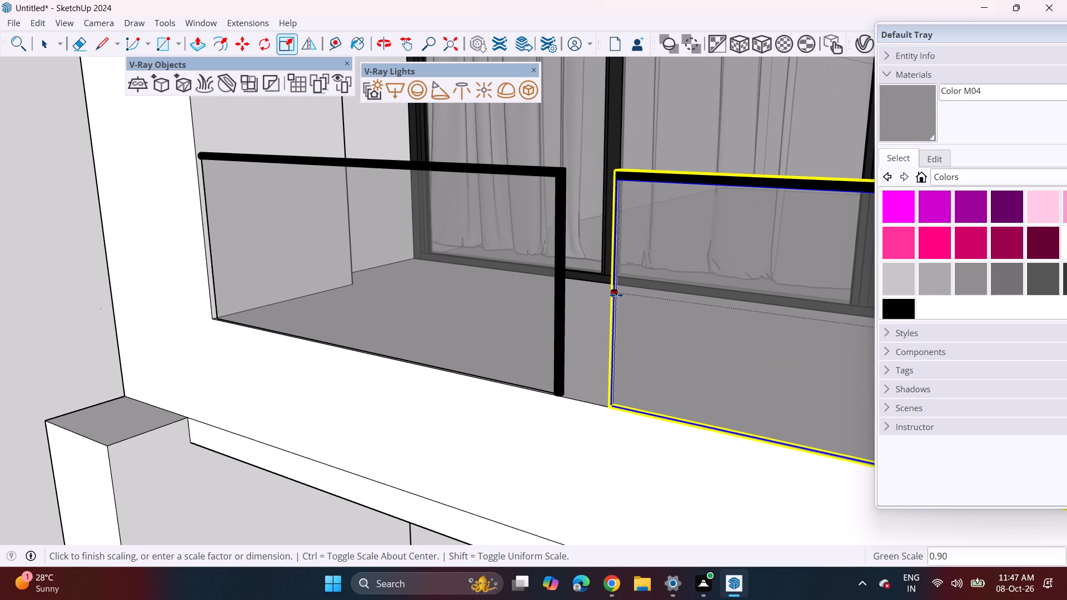
click(620, 296)
Stretch the inner top-storey railing panel lengthwise until its post meets the shortened outer panel, and deselect it.
middle_drag(537, 330, 614, 314)
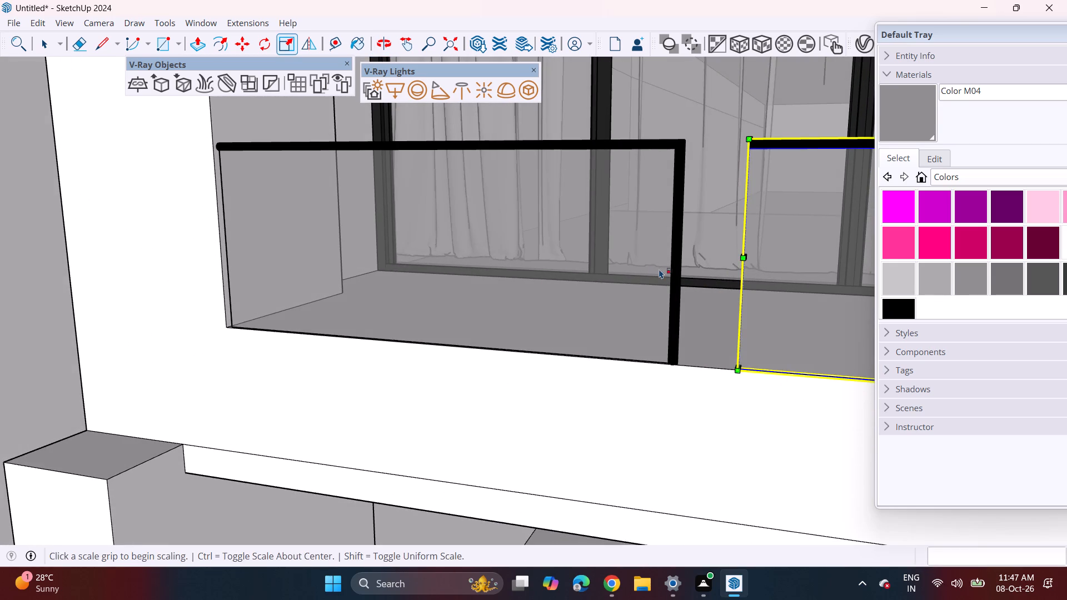
click(672, 274)
key(space)
click(670, 272)
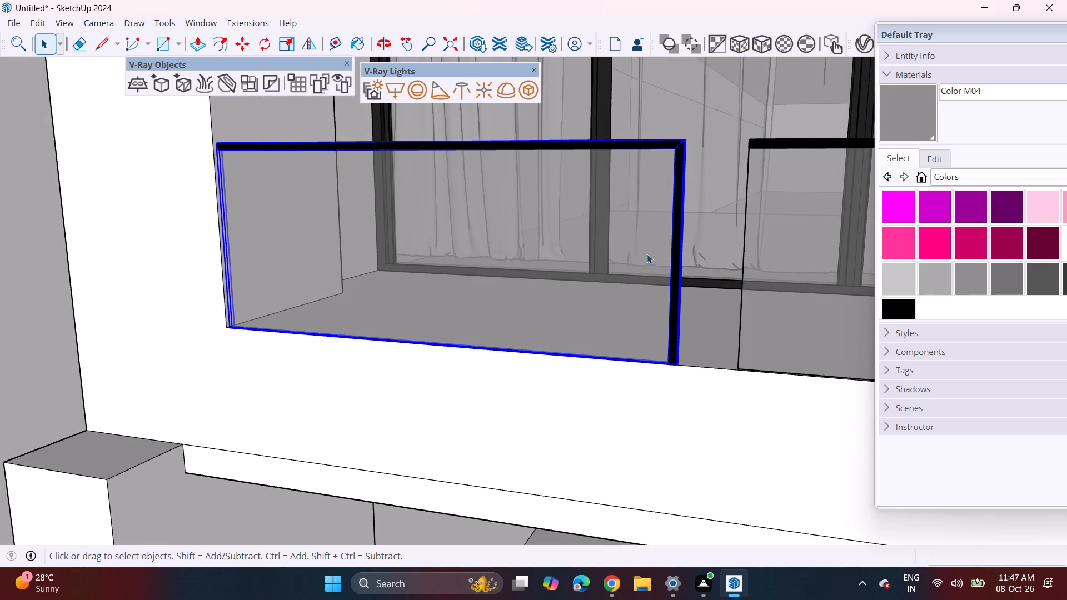
click(293, 43)
middle_drag(663, 243, 568, 290)
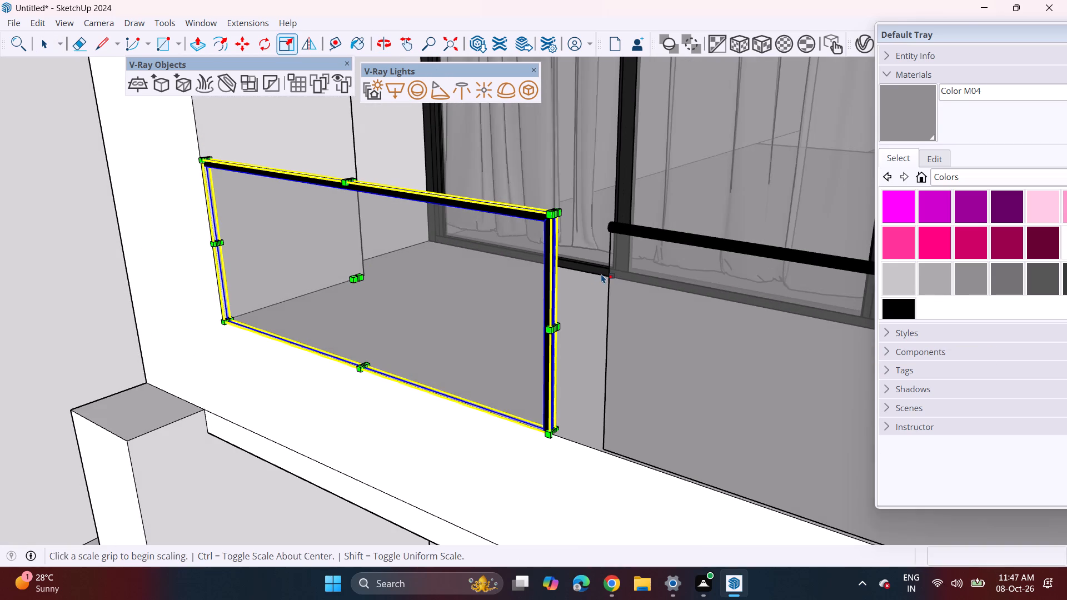
click(557, 325)
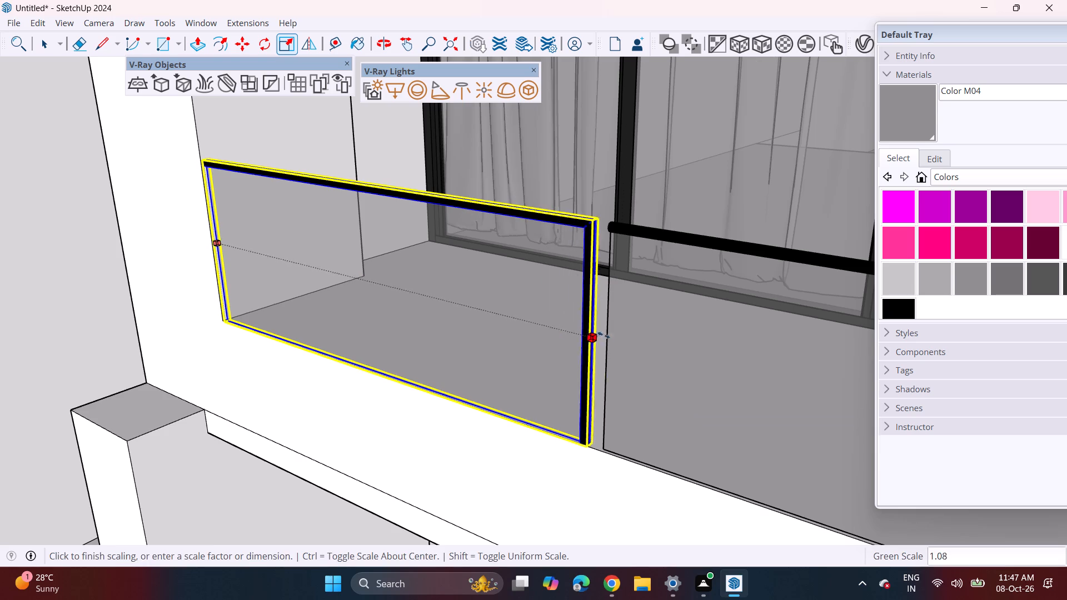
click(607, 342)
scroll(533, 358, down, 13)
middle_drag(427, 375, 483, 335)
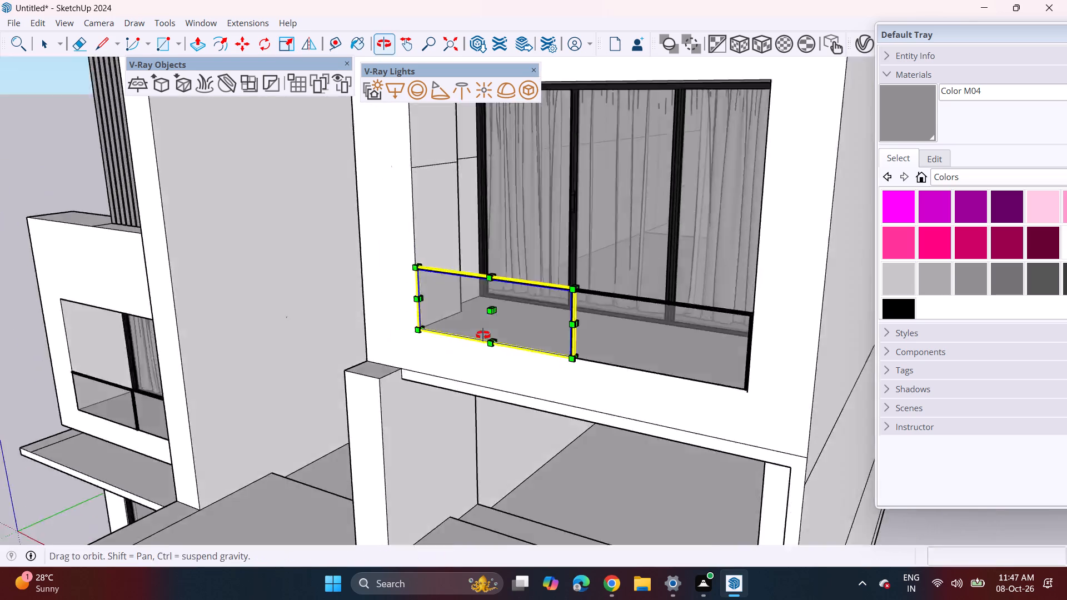
middle_drag(483, 335, 557, 282)
scroll(558, 283, down, 10)
key(space)
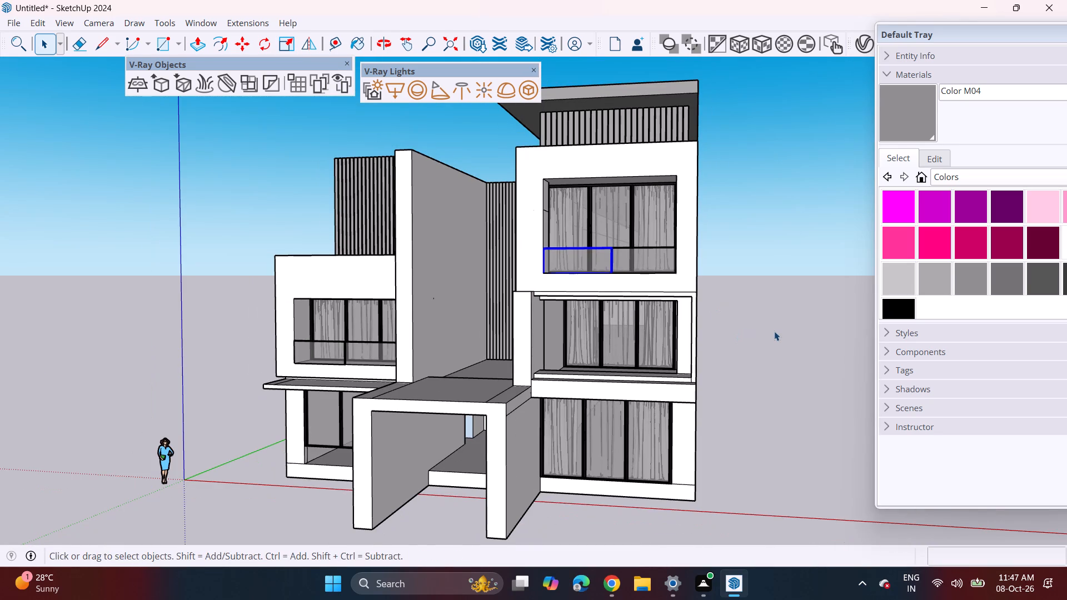
click(786, 333)
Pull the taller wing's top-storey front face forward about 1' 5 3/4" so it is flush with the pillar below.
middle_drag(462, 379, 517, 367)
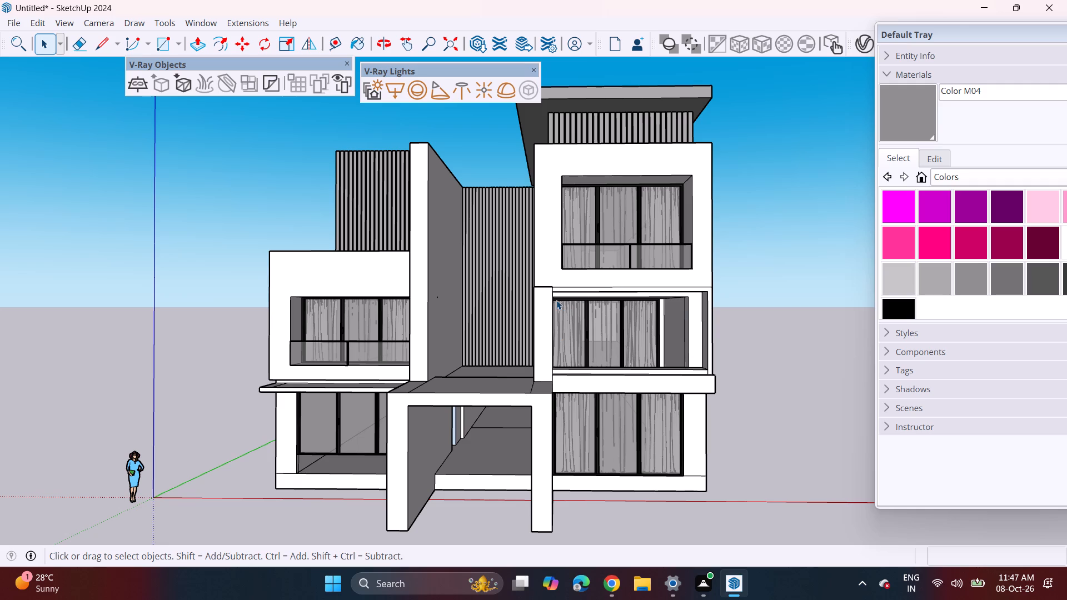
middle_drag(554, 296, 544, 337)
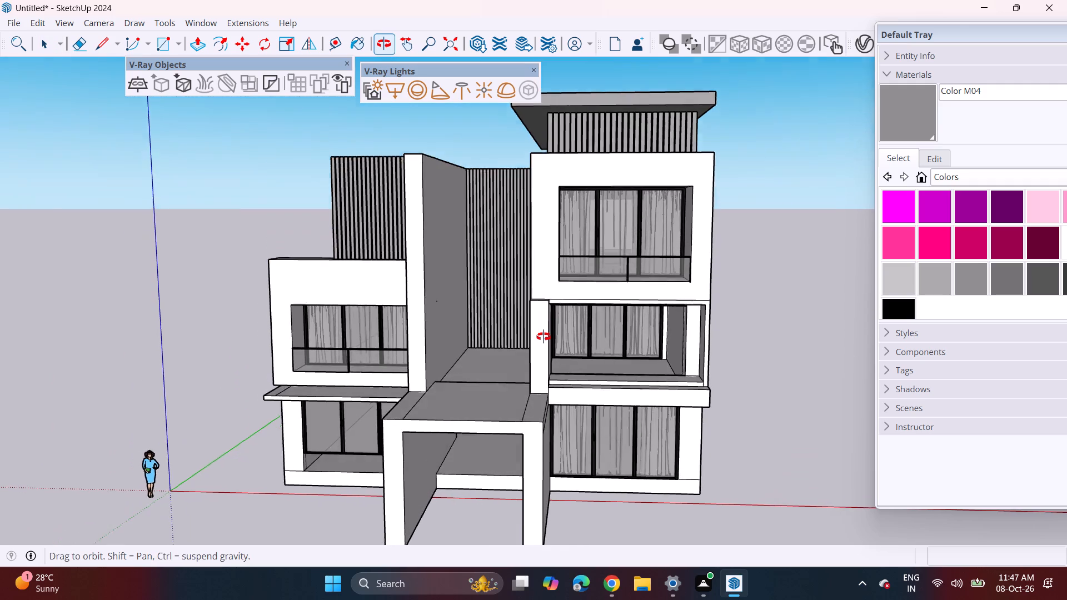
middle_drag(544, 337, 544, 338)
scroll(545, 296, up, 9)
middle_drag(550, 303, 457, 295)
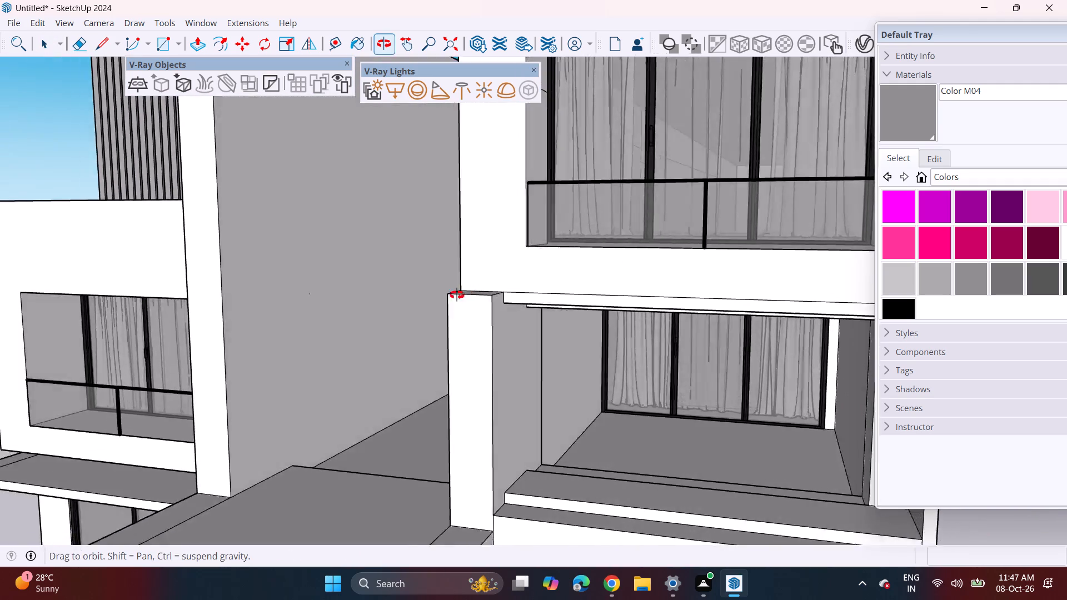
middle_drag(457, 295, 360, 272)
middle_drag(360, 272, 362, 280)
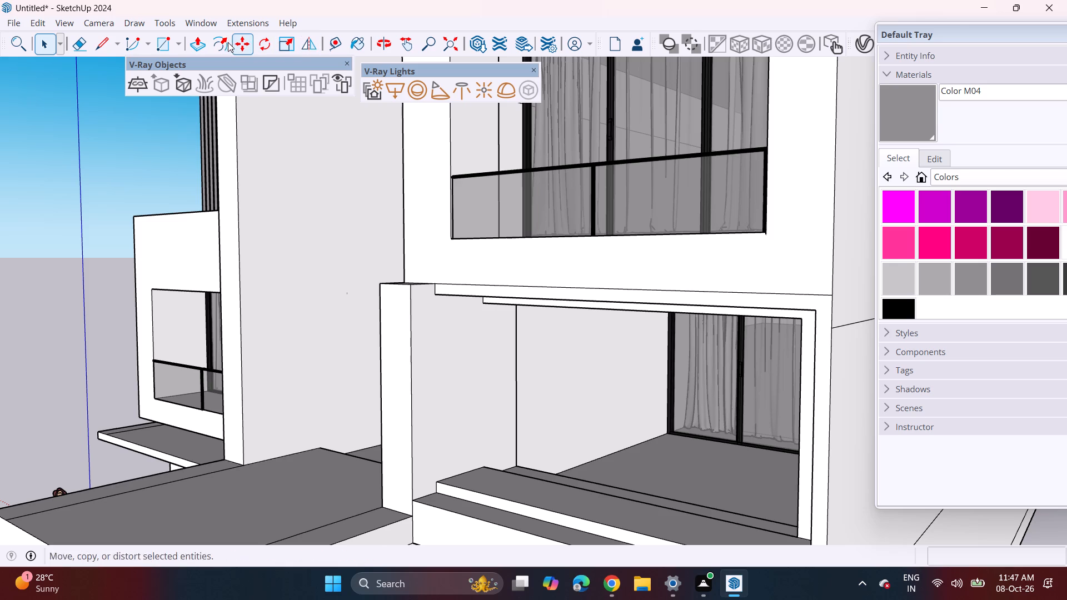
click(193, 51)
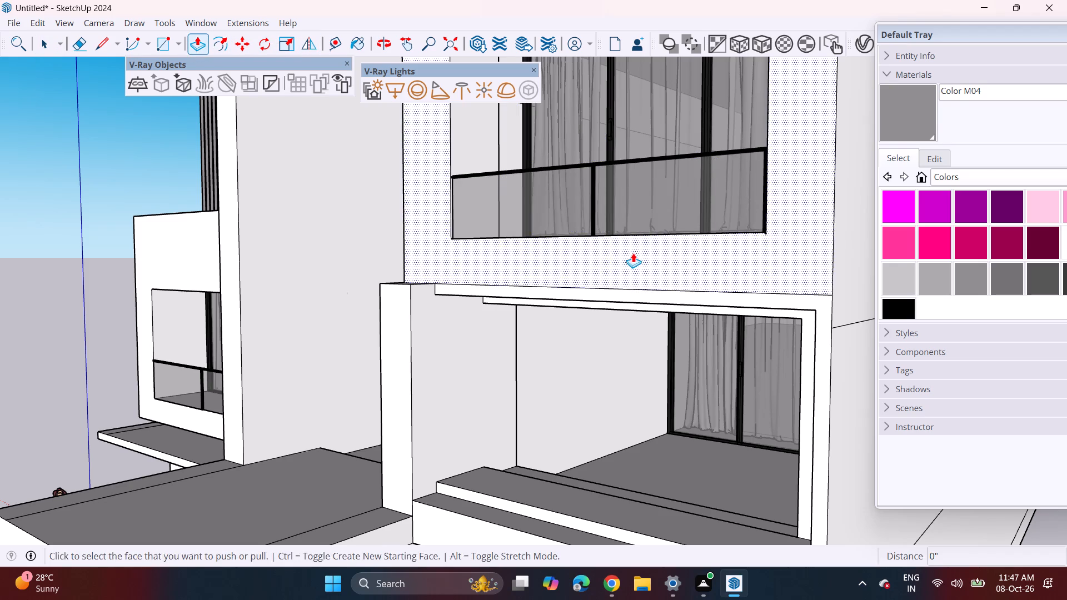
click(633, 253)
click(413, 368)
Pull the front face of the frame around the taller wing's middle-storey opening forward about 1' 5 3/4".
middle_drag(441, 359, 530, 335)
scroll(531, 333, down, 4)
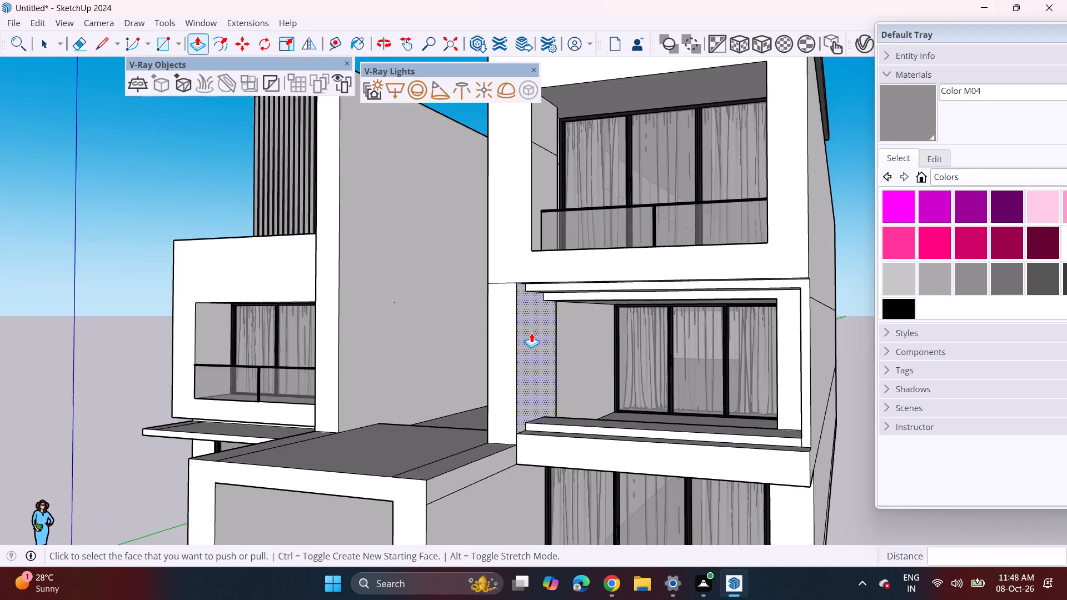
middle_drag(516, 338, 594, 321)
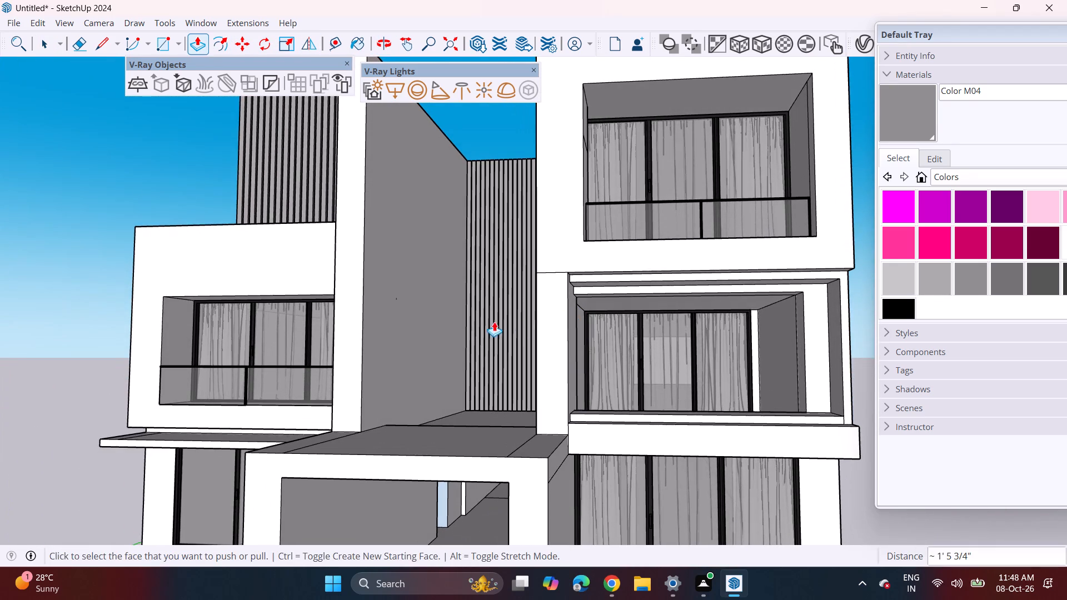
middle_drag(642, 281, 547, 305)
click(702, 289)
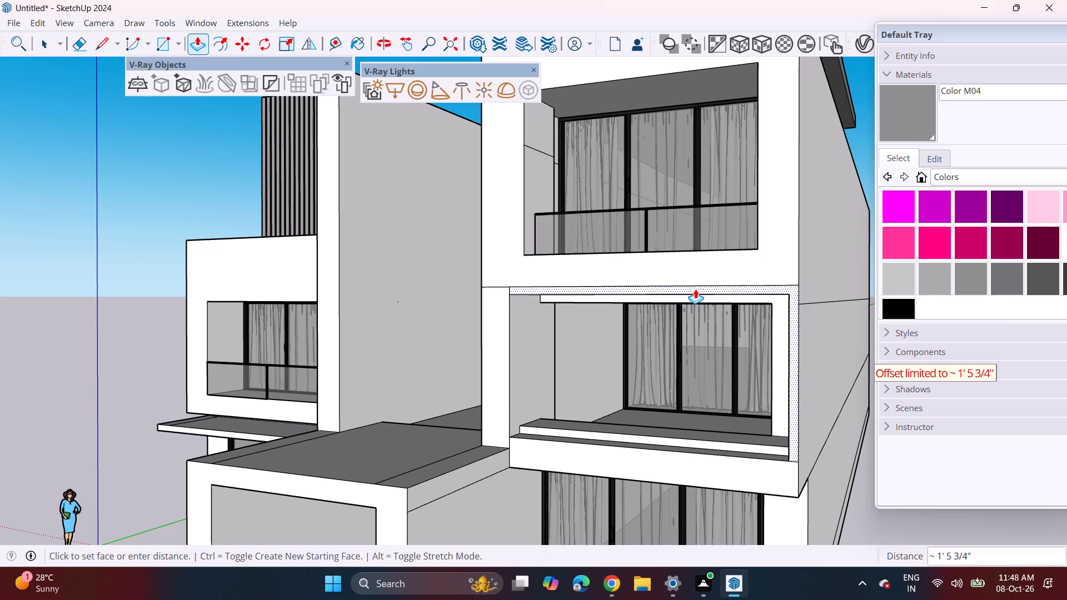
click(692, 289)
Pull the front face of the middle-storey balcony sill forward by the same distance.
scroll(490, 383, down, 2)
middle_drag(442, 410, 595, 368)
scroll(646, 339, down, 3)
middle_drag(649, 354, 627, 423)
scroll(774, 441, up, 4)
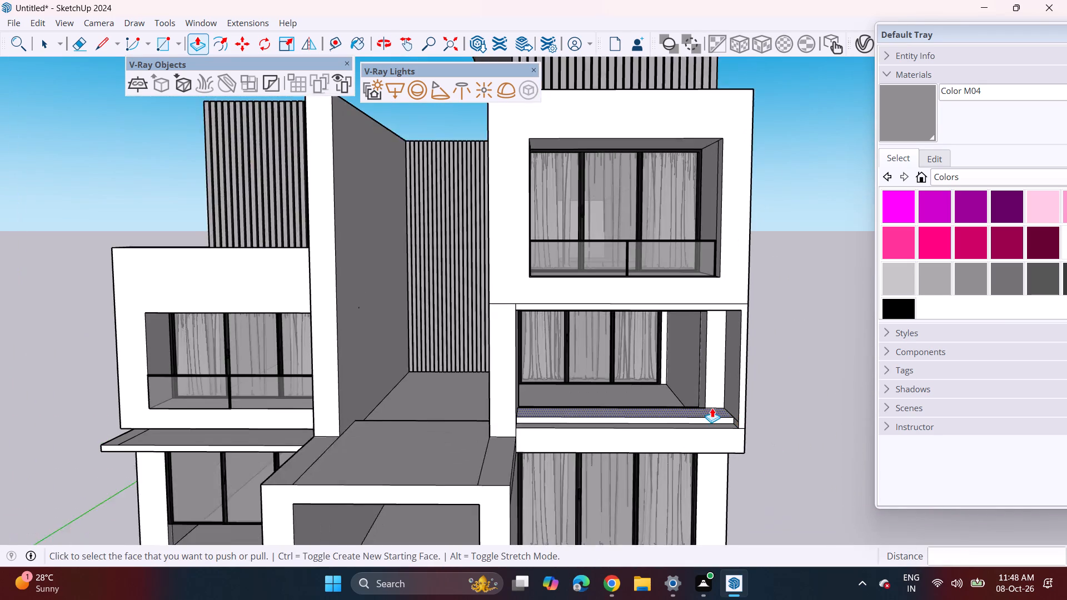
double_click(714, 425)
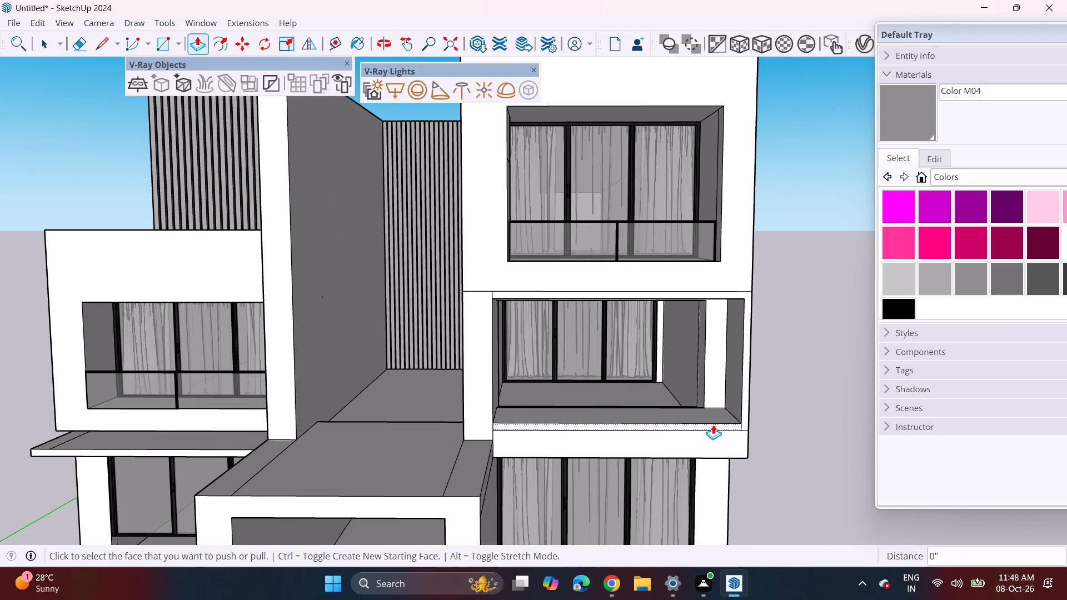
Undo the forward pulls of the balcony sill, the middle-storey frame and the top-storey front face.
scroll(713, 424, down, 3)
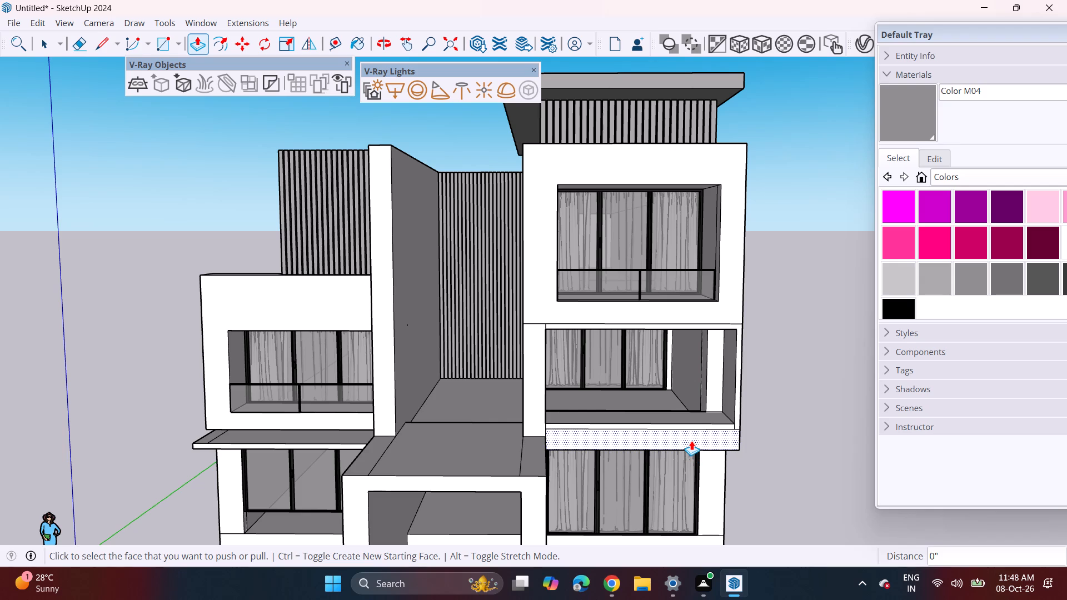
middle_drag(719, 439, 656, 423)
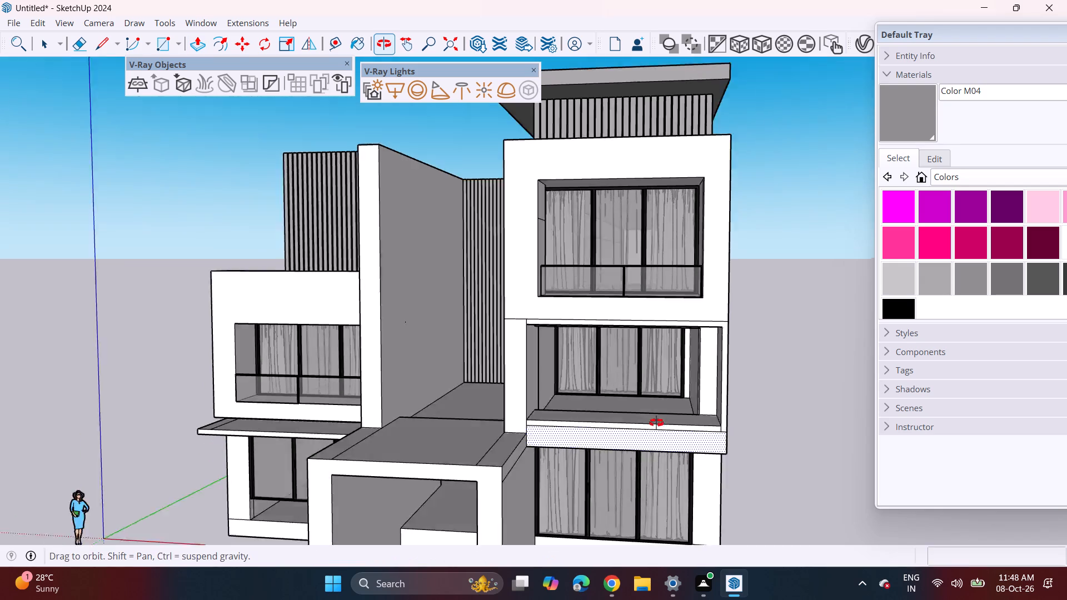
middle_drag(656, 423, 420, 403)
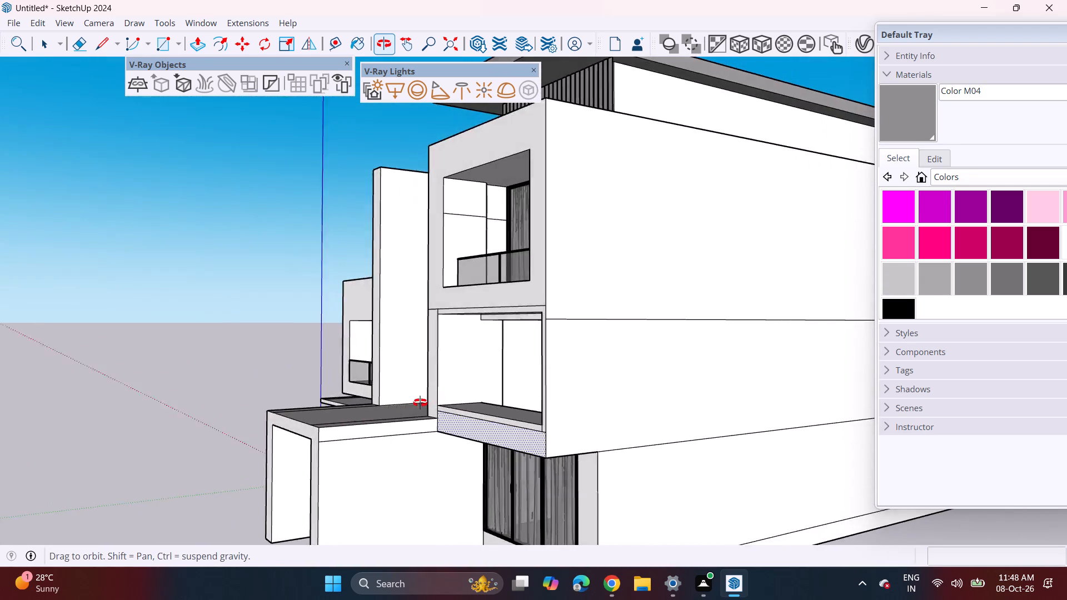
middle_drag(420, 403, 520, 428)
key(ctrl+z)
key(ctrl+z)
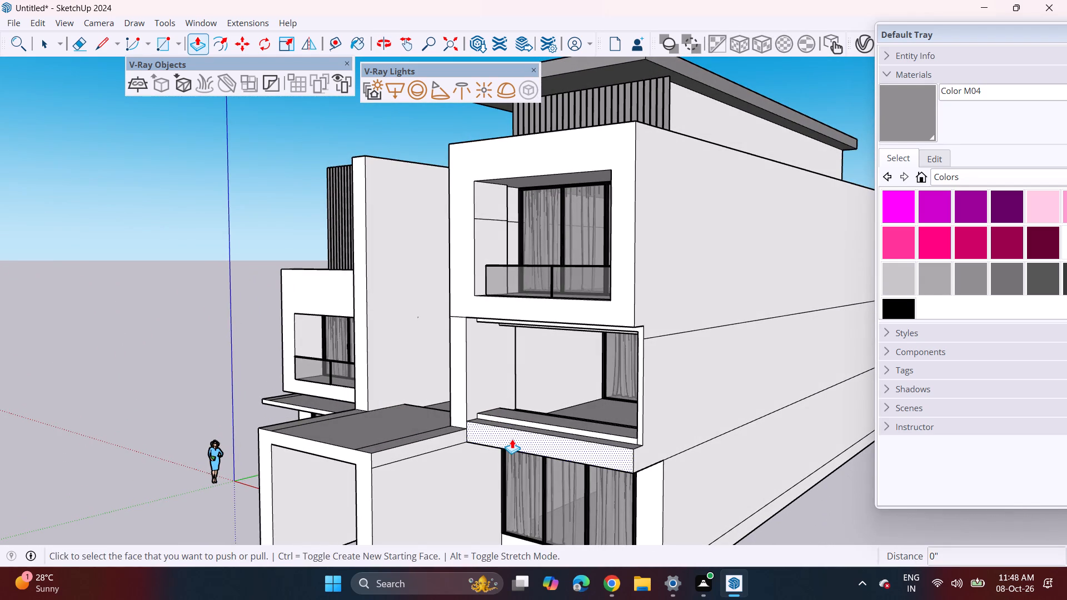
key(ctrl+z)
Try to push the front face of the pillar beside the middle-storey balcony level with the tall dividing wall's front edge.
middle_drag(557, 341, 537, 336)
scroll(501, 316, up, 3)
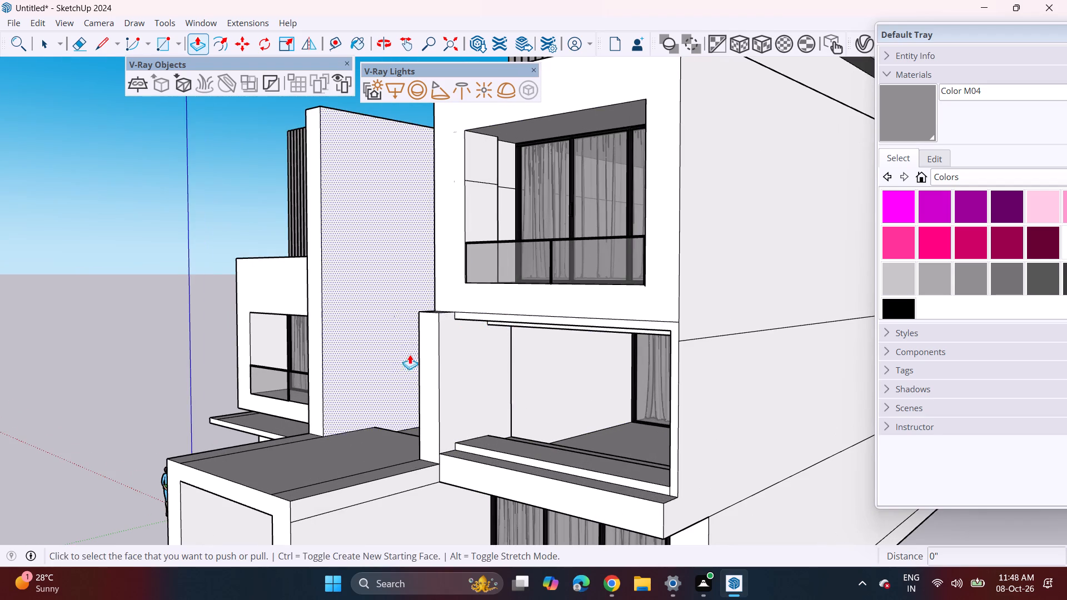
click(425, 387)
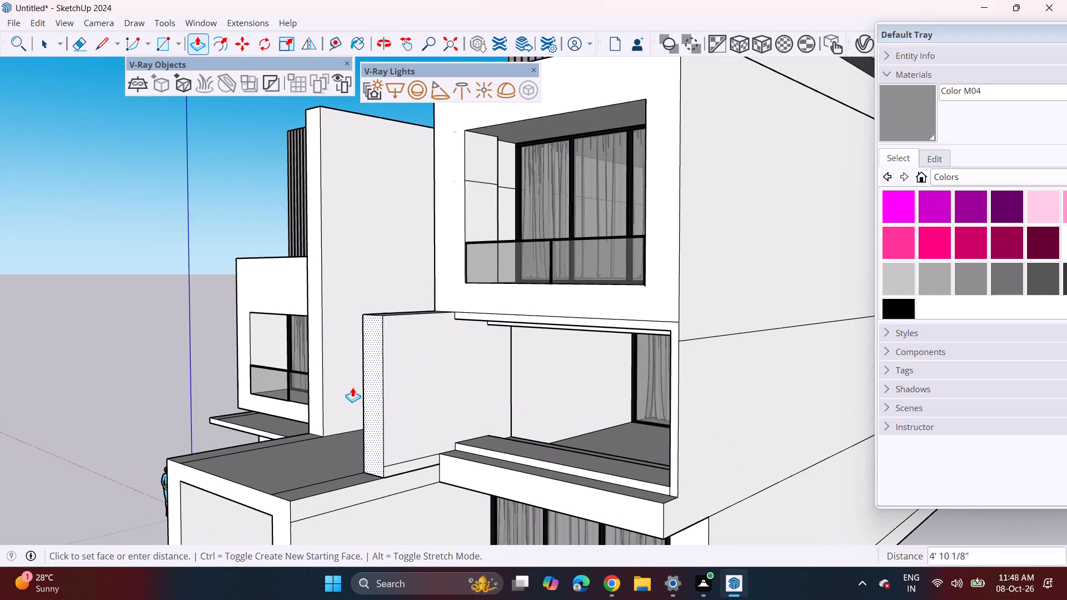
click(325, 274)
Pull the front face of the taller wing's middle-storey balcony sill forward 2' 2 5/16", past the slab below.
middle_drag(457, 325, 449, 346)
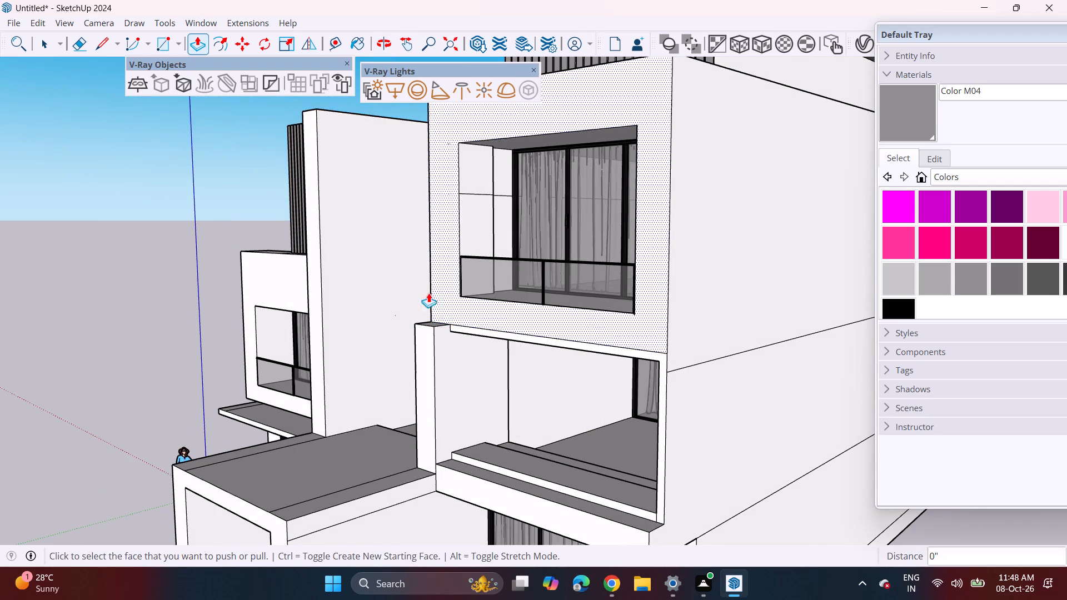
middle_drag(466, 312, 437, 282)
scroll(433, 297, up, 2)
middle_drag(425, 299, 473, 377)
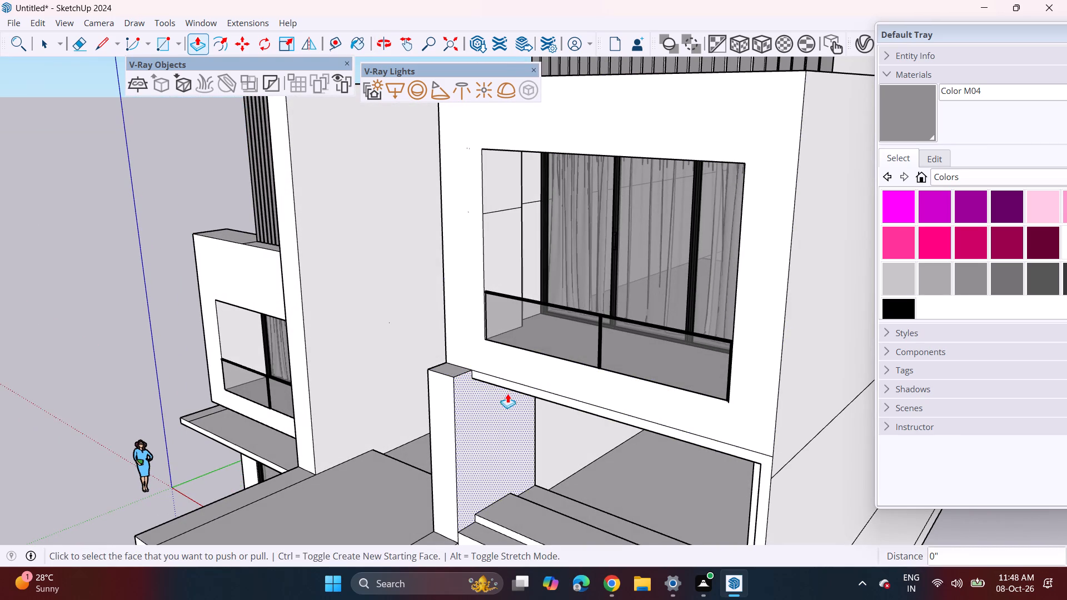
middle_drag(507, 393, 493, 299)
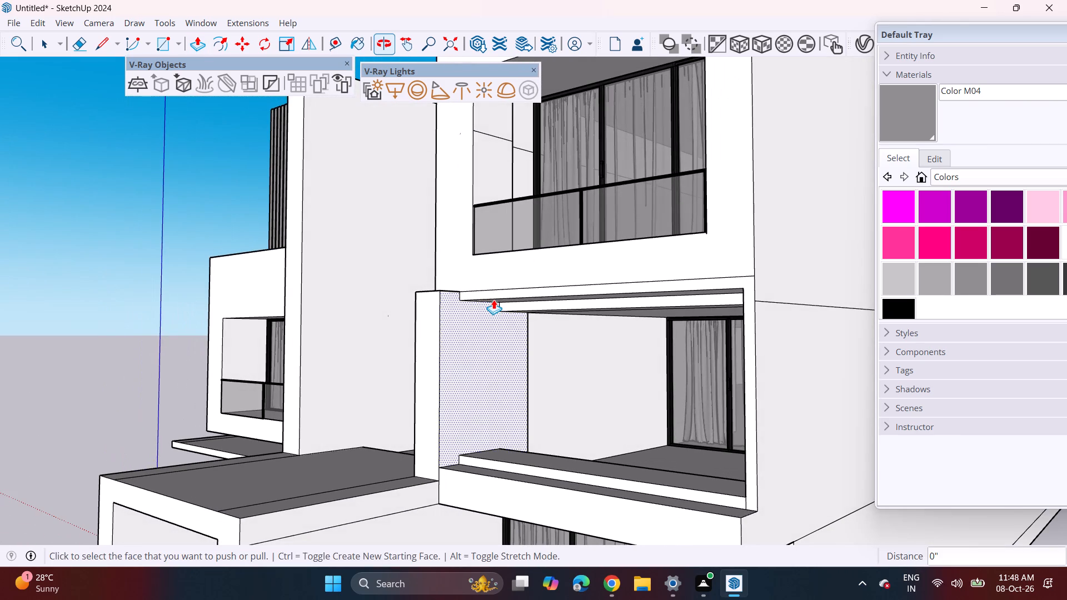
scroll(494, 299, down, 1)
scroll(585, 423, down, 1)
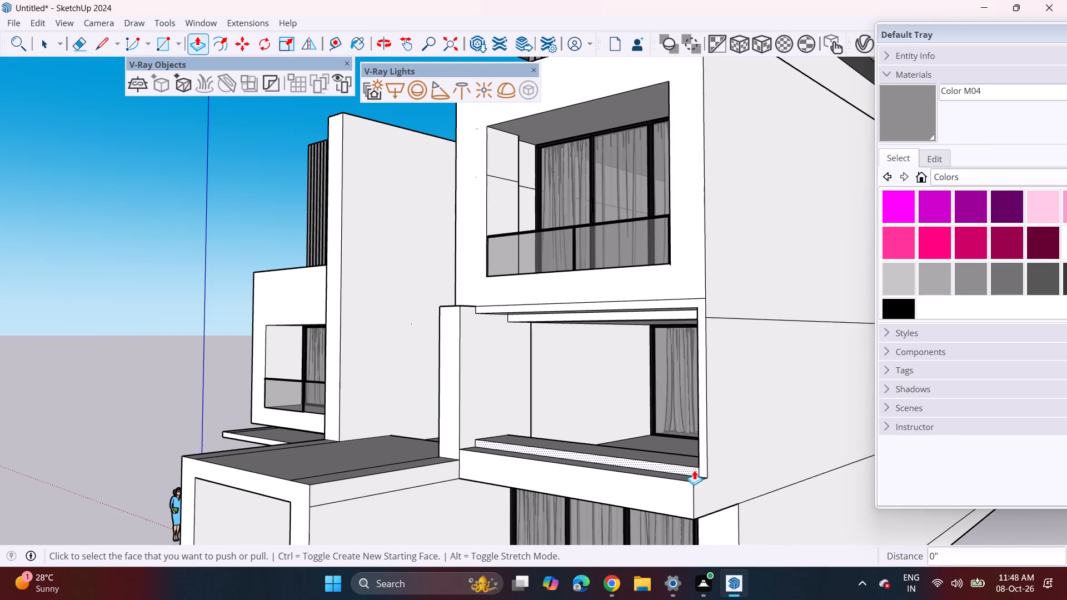
click(694, 470)
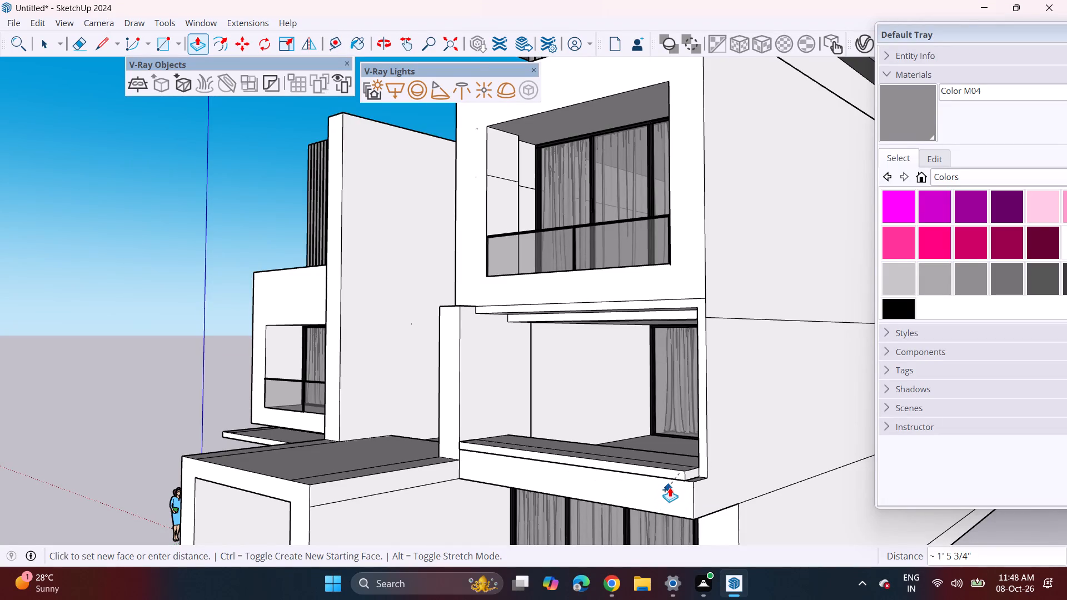
scroll(670, 487, up, 4)
middle_drag(665, 488, 543, 467)
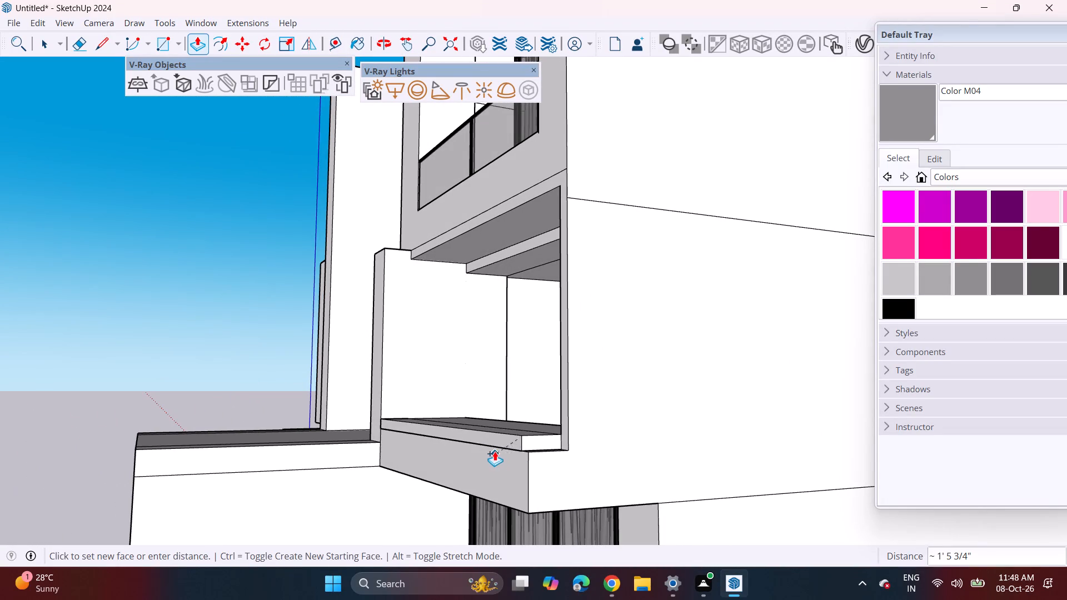
click(498, 448)
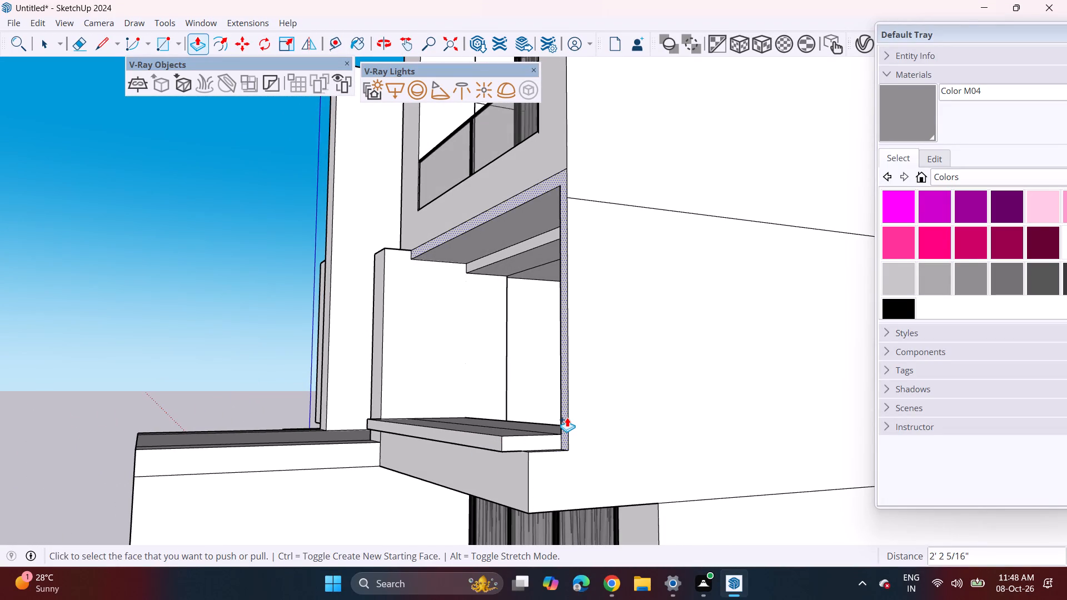
Pull the front face of the frame around the middle-storey opening forward by the same 2' 2 5/16".
double_click(567, 417)
middle_drag(443, 427, 590, 448)
scroll(574, 313, down, 3)
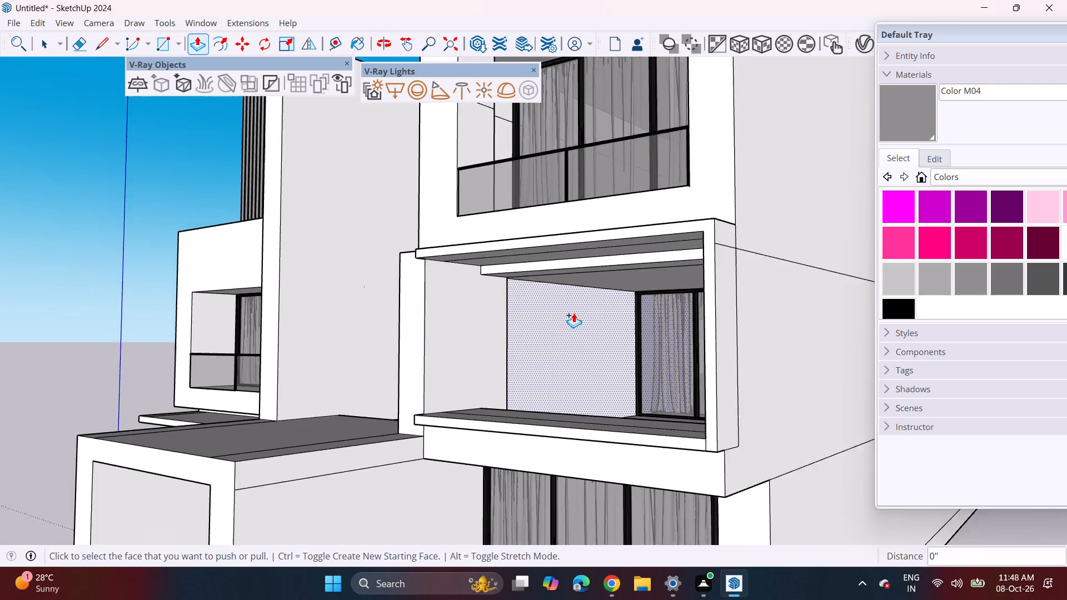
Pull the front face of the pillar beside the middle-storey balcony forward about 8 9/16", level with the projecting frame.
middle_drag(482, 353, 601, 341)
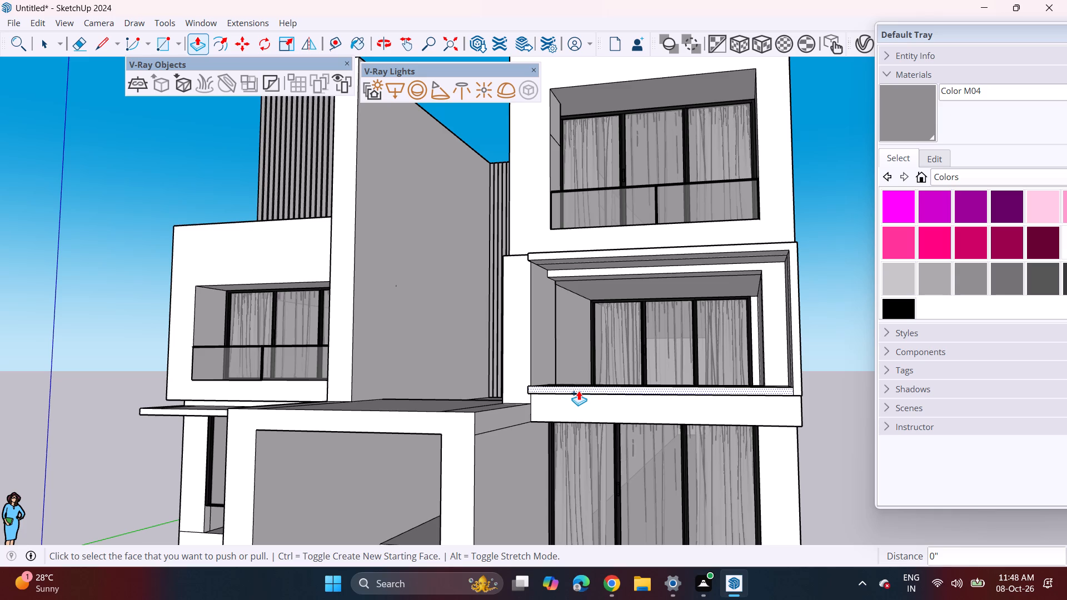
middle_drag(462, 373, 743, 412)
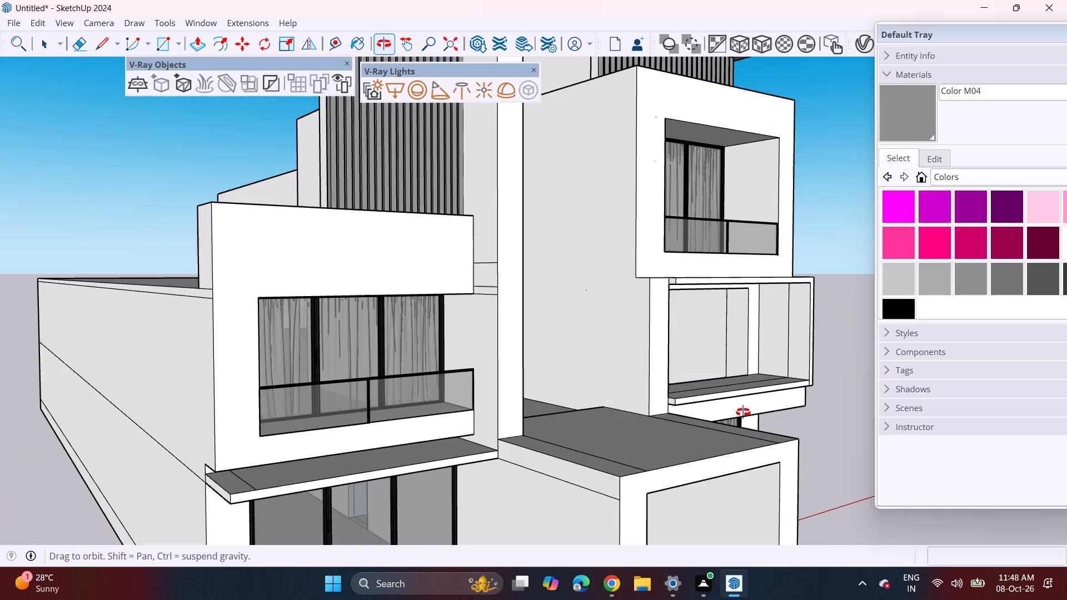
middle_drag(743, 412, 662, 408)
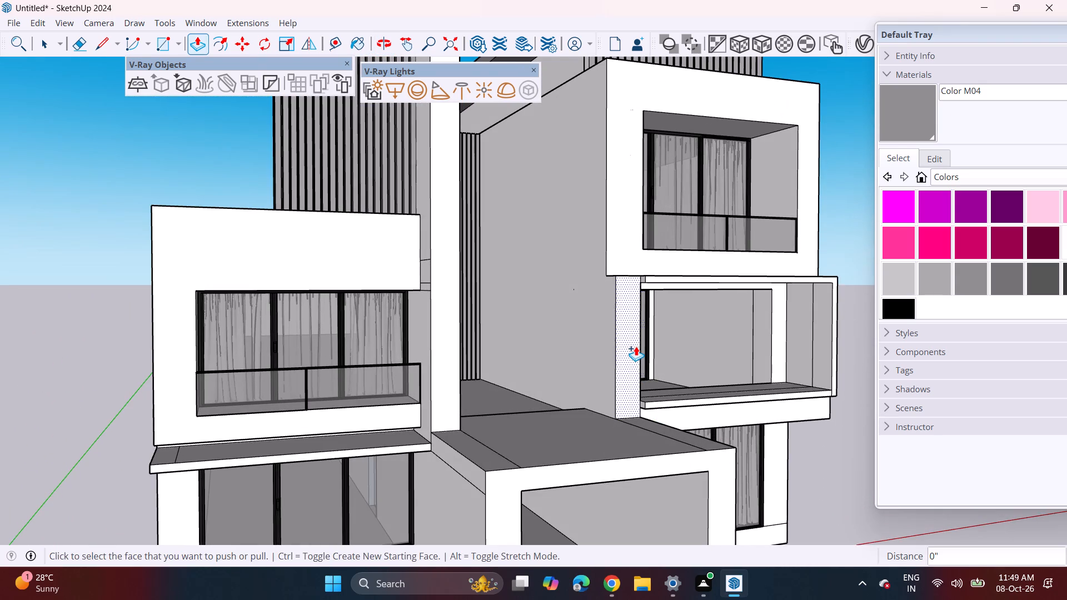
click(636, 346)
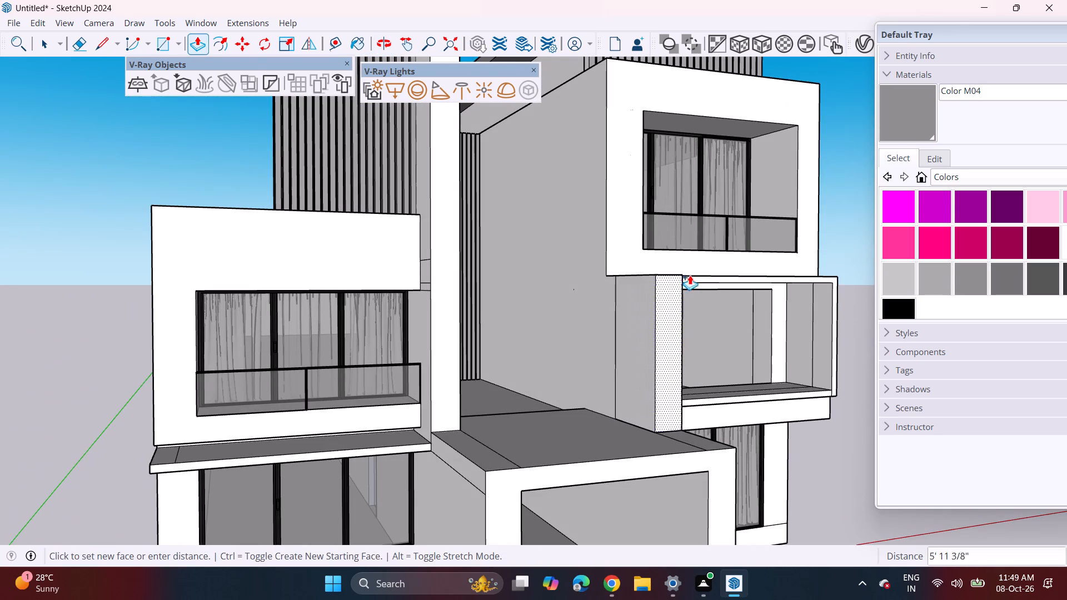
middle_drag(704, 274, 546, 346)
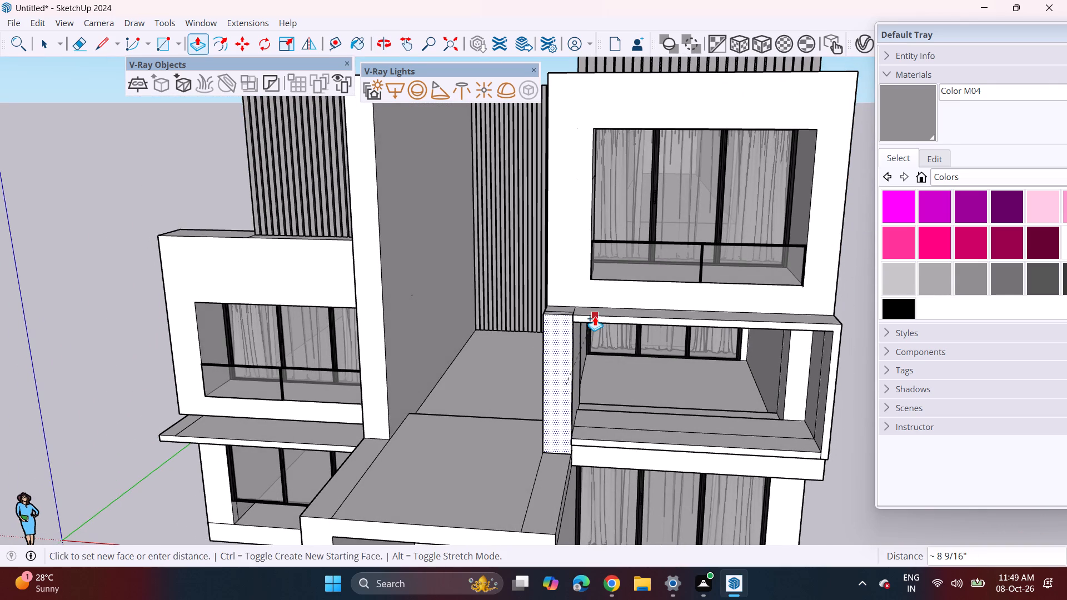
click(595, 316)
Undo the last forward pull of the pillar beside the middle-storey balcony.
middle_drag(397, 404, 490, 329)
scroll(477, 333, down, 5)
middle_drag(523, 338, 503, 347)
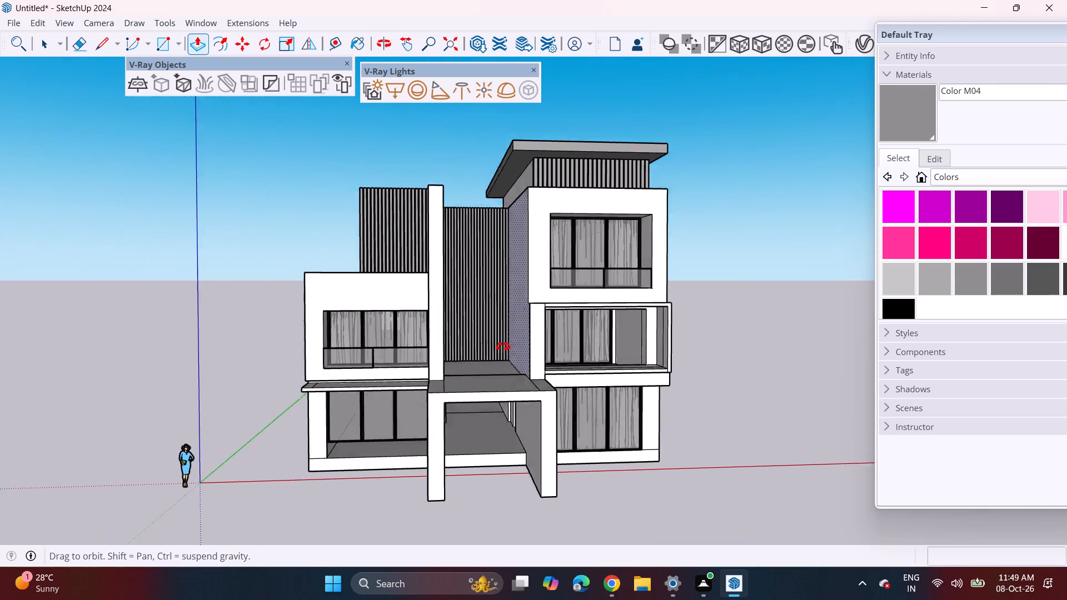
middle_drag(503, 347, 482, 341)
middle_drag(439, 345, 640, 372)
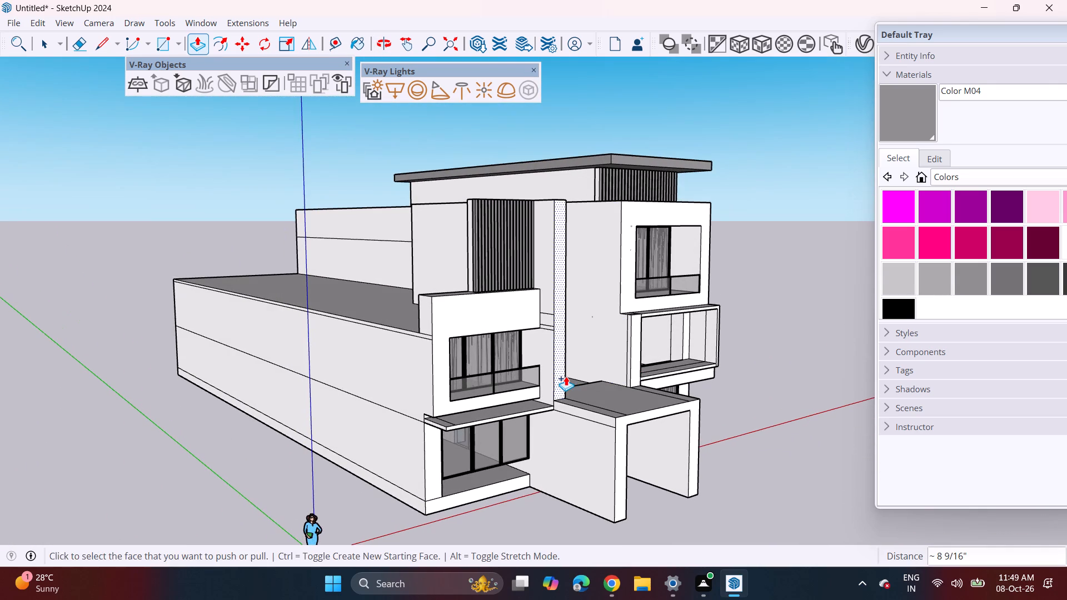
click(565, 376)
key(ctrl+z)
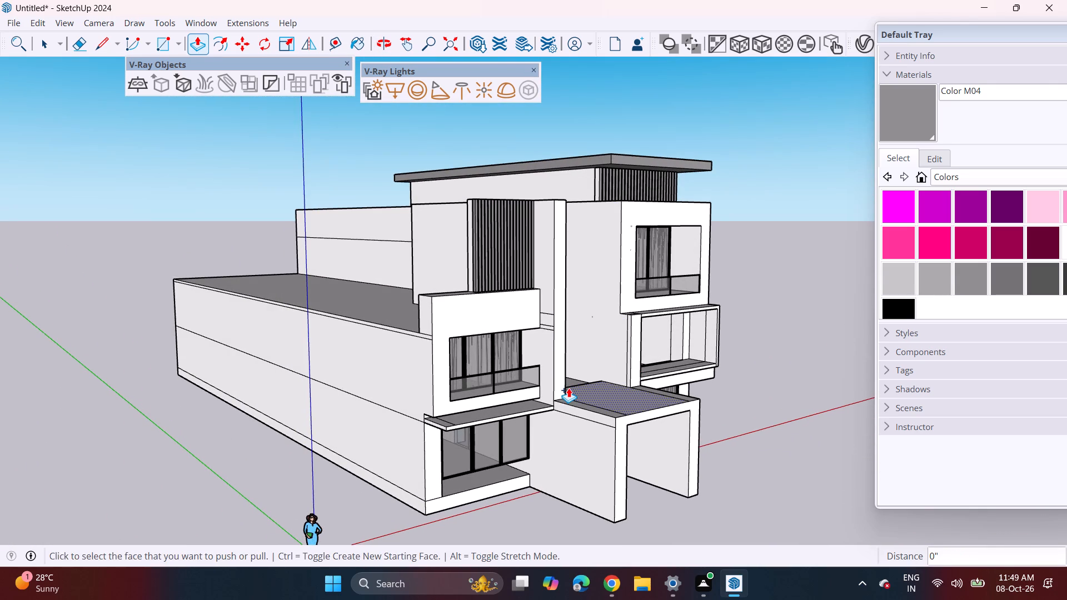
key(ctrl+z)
Pull the pillar's front face forward again, aligning it with the front of the projecting middle-storey balcony frame.
click(636, 347)
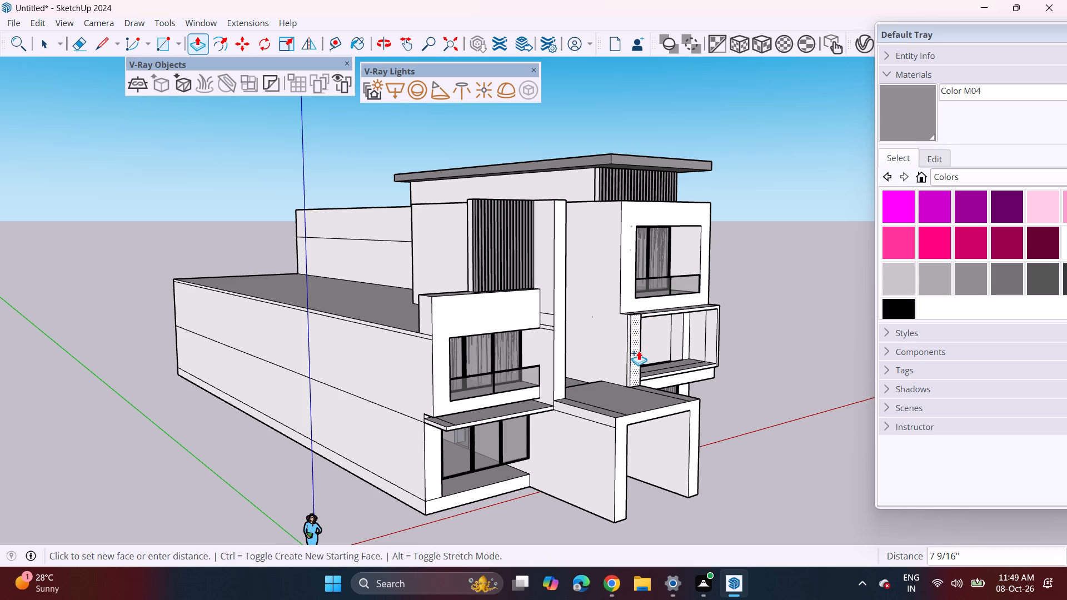
click(655, 315)
double_click(561, 353)
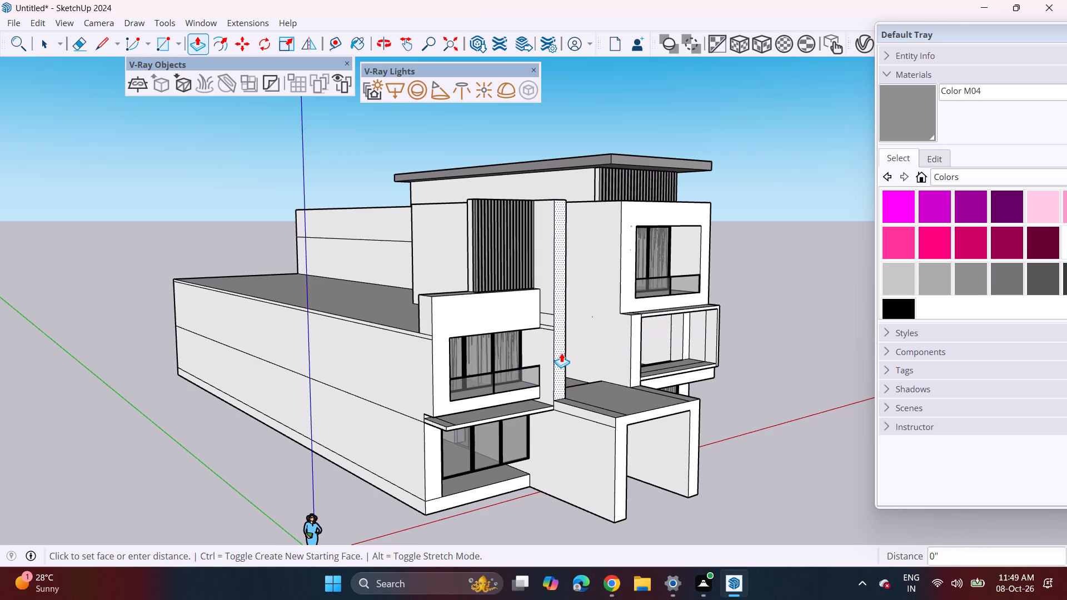
Examine the pillar and the projecting middle-storey frame from the front and both sides of the house.
middle_drag(646, 372, 420, 386)
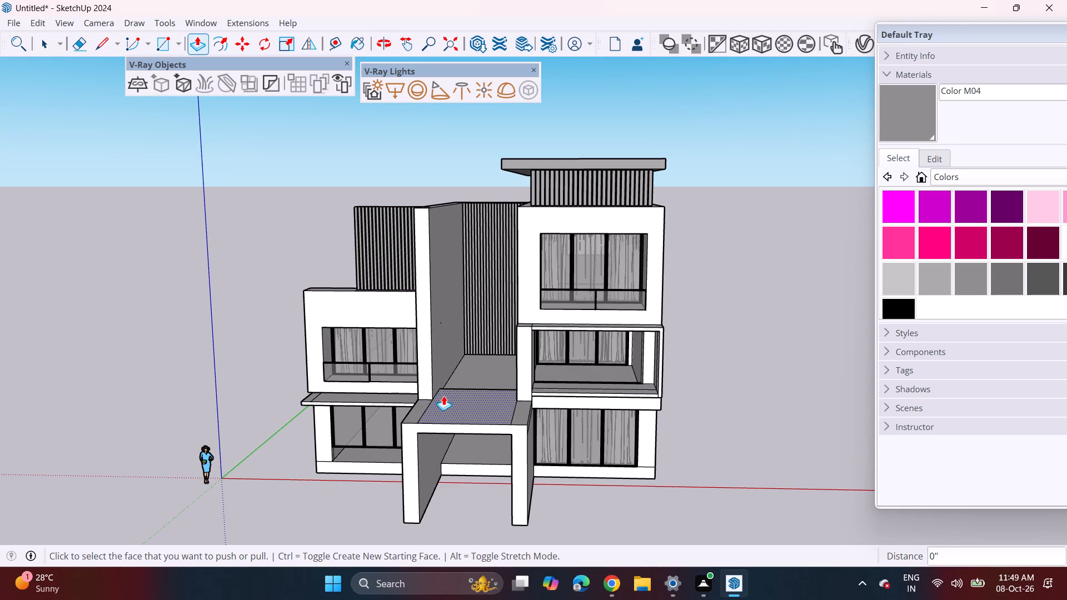
middle_drag(671, 350, 438, 358)
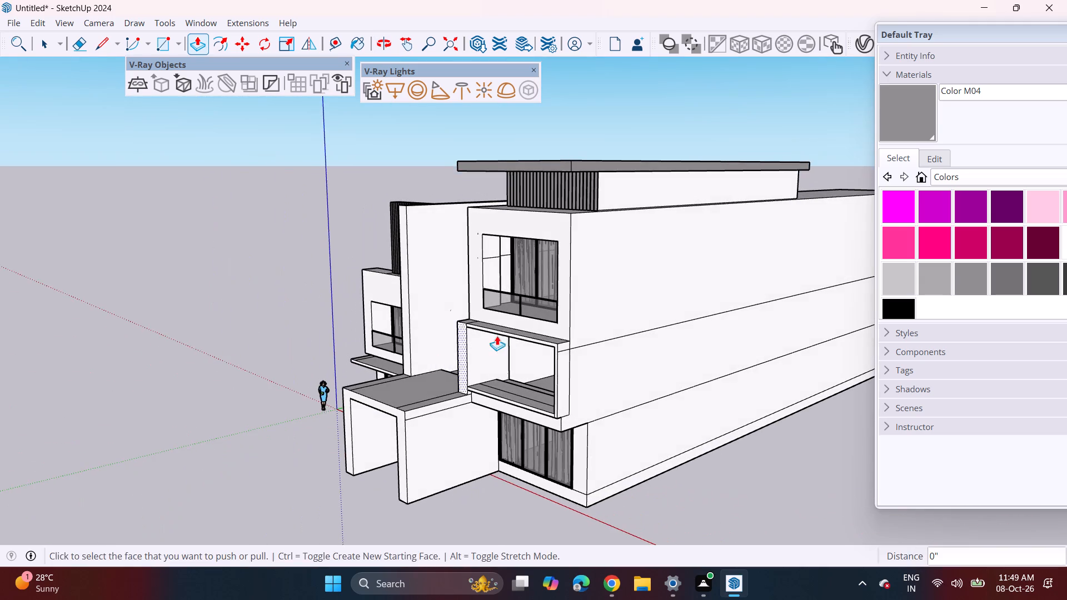
middle_drag(456, 405, 716, 389)
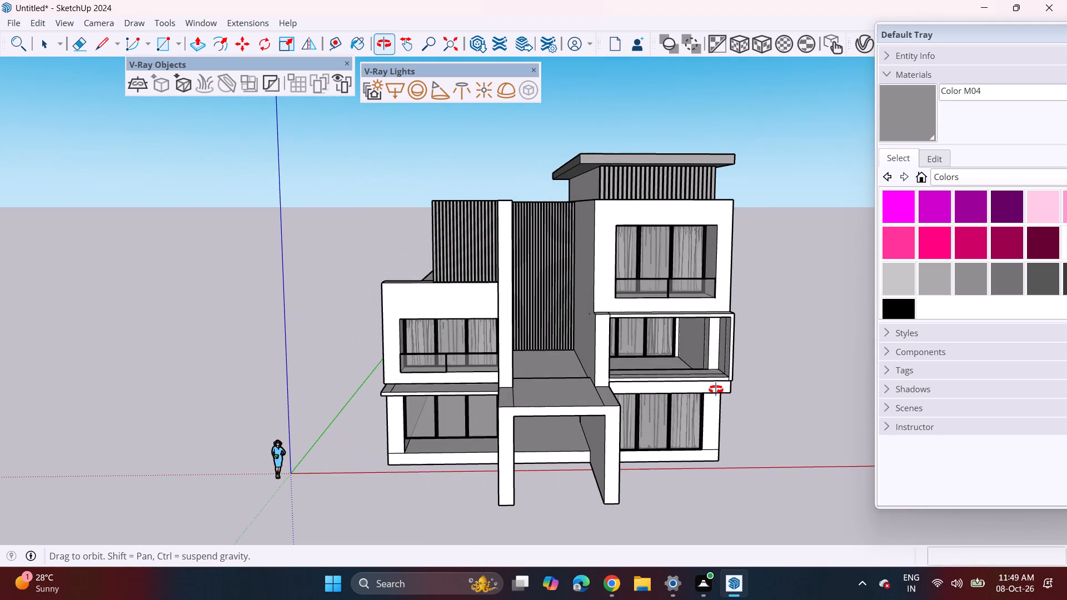
middle_drag(716, 389, 699, 377)
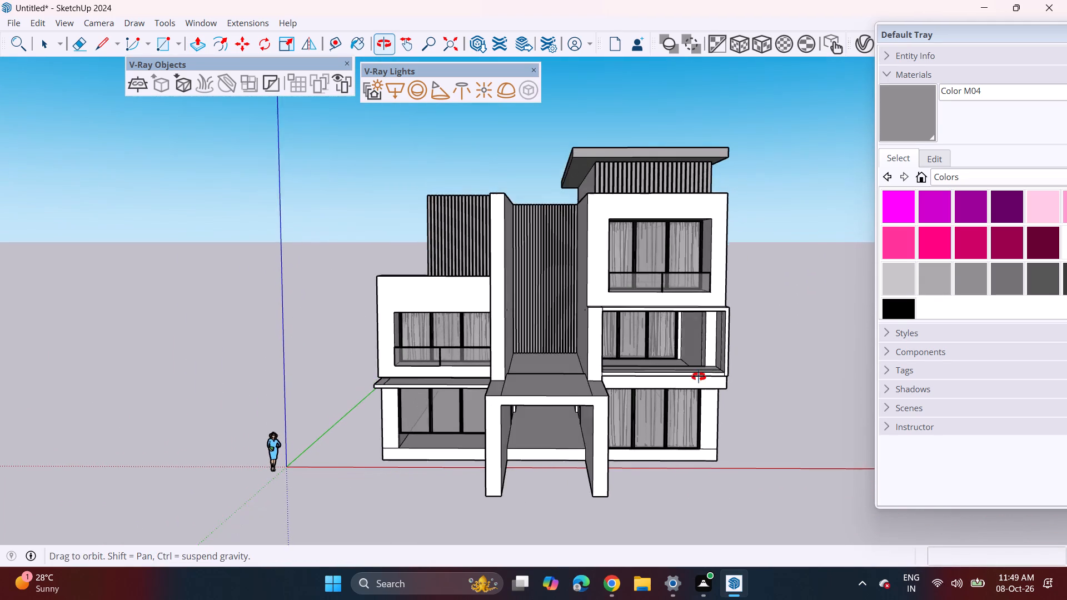
middle_drag(699, 377, 691, 379)
scroll(706, 368, up, 7)
middle_drag(687, 373, 760, 391)
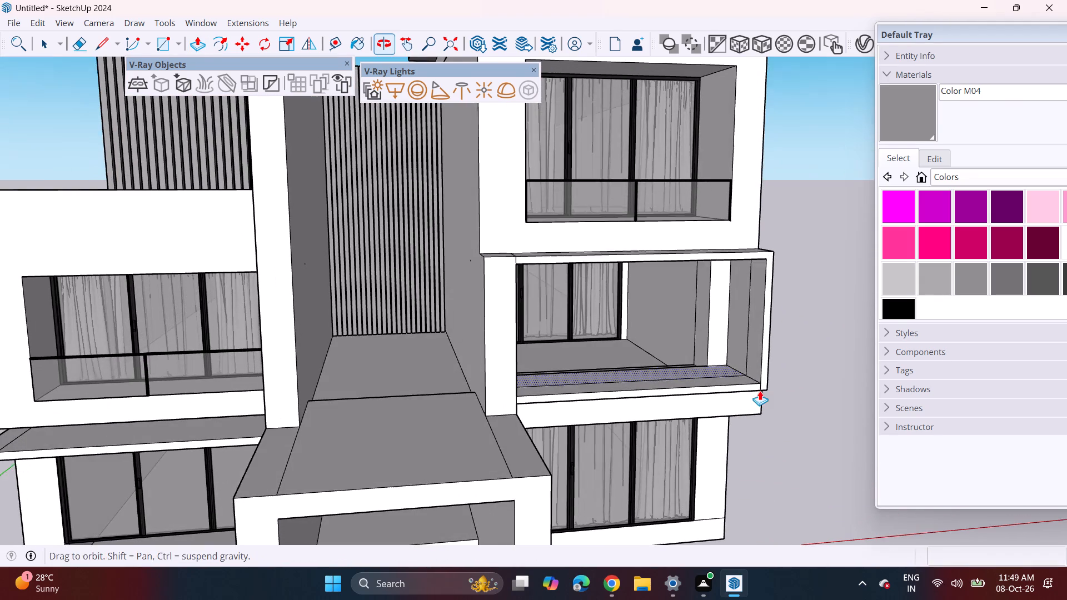
middle_drag(760, 391, 760, 392)
click(766, 378)
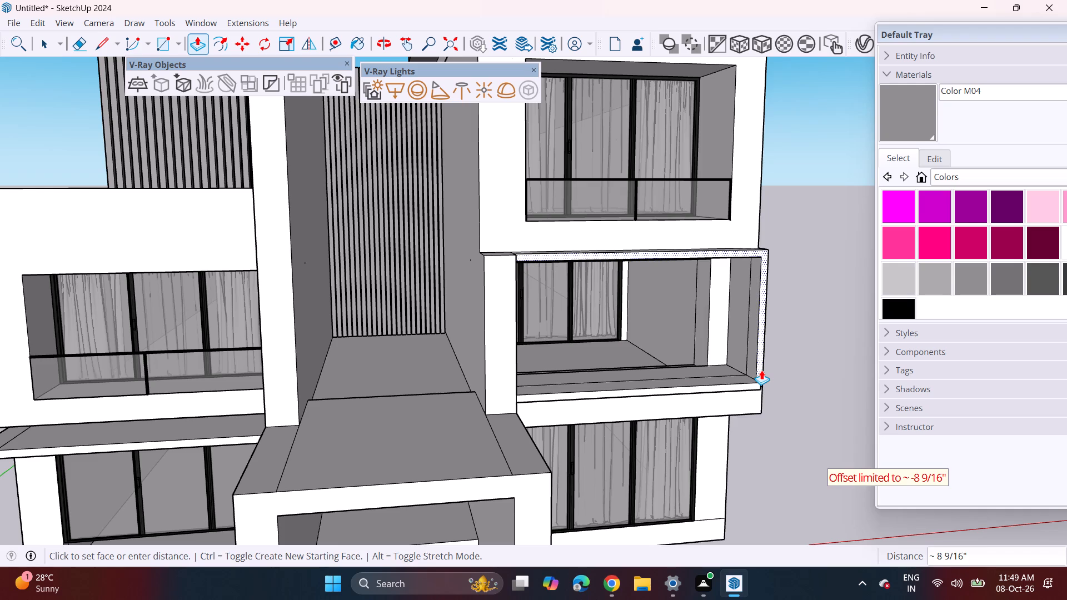
key(Escape)
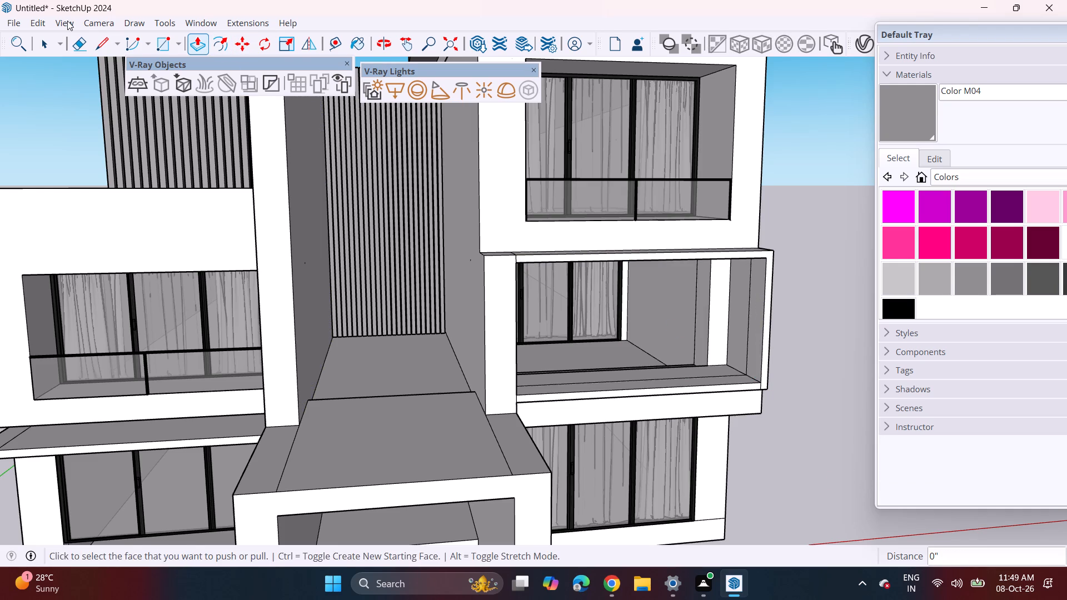
Erase the leftover seam lines across the projecting frame's inner side face, sill top and soffit.
click(81, 37)
scroll(729, 379, up, 2)
click(747, 354)
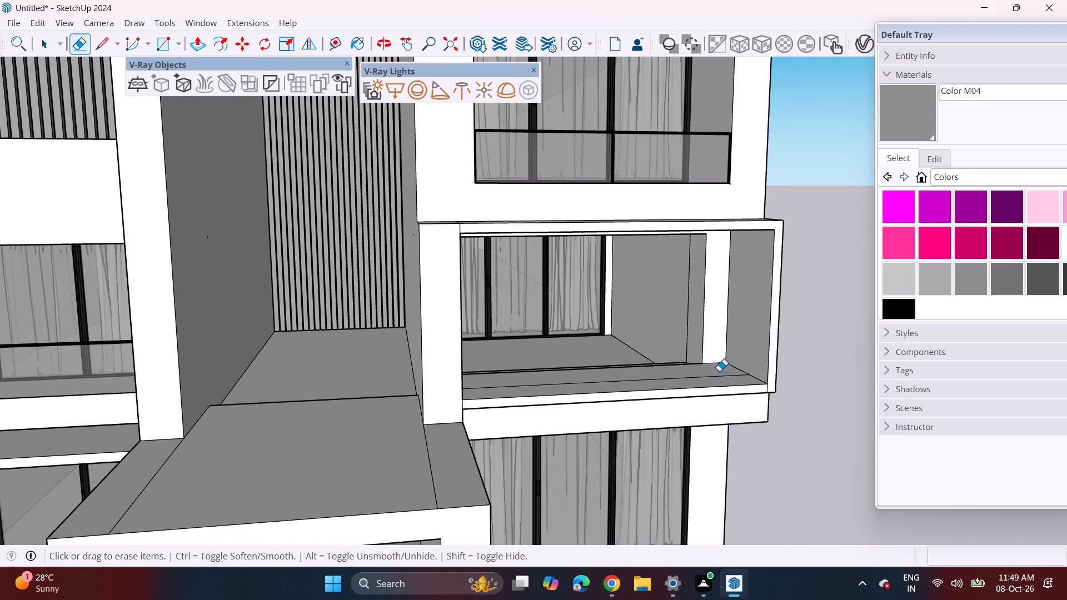
click(703, 377)
scroll(706, 376, up, 1)
middle_drag(707, 376, 726, 249)
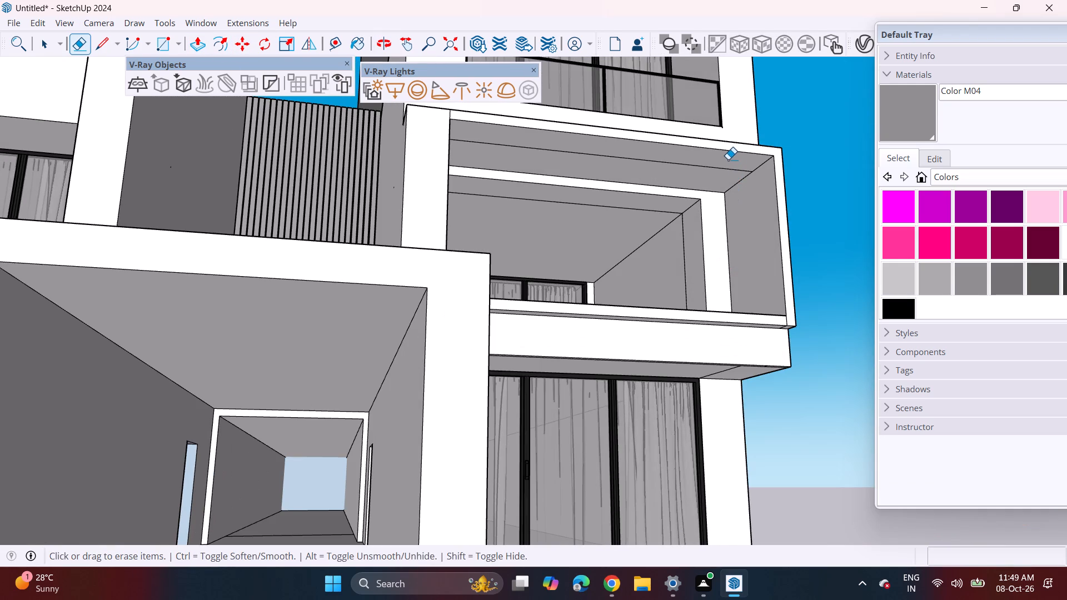
click(726, 173)
click(732, 169)
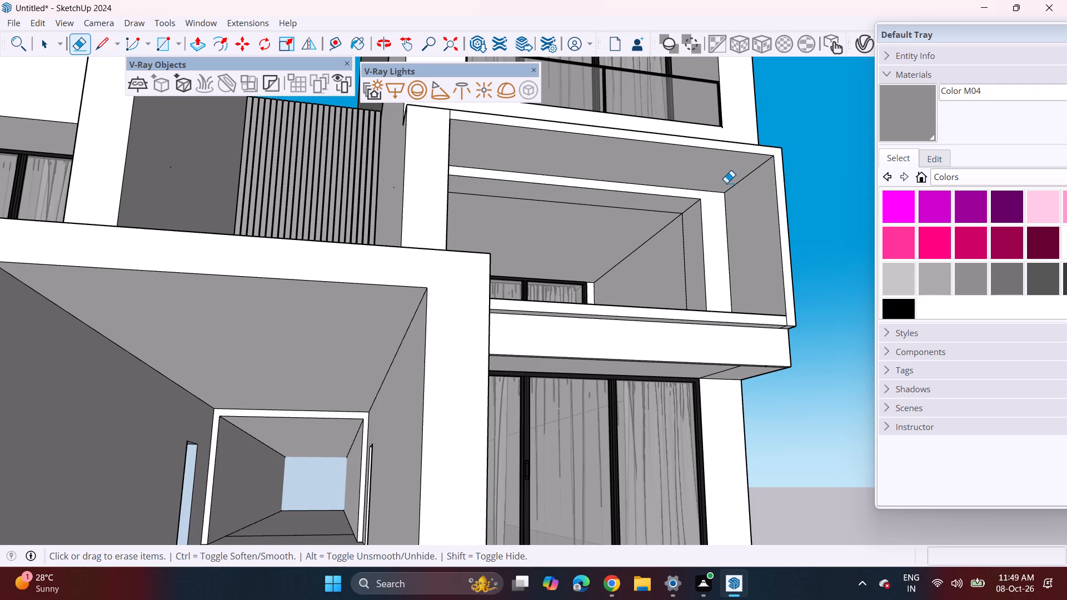
Erase the leftover short edges on the undersides of the projecting balcony frame and the slab below it.
middle_drag(760, 352, 671, 372)
scroll(728, 334, up, 3)
click(741, 321)
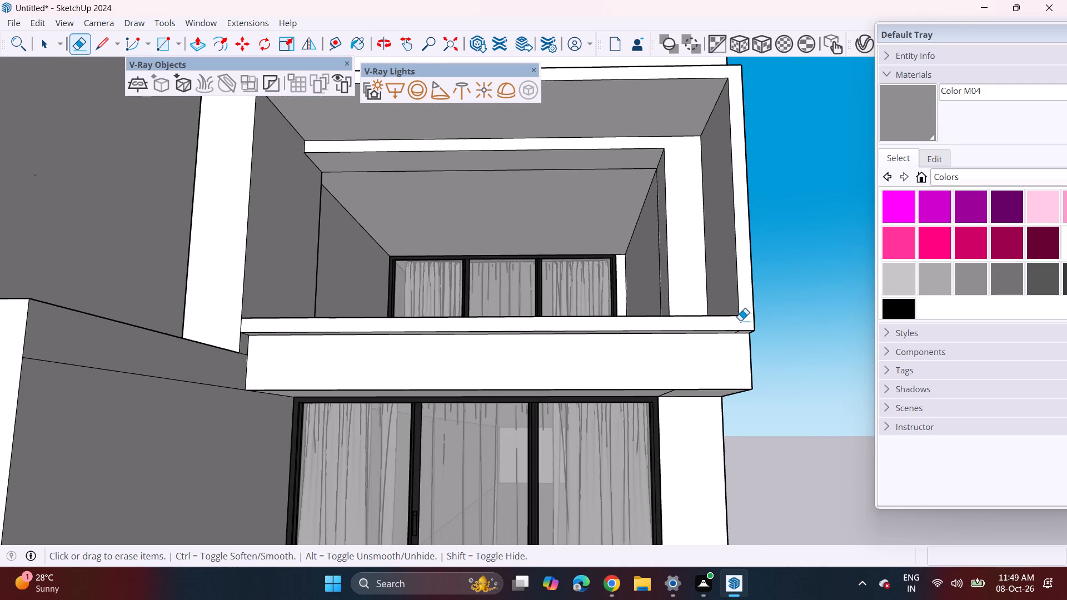
middle_drag(736, 337, 746, 268)
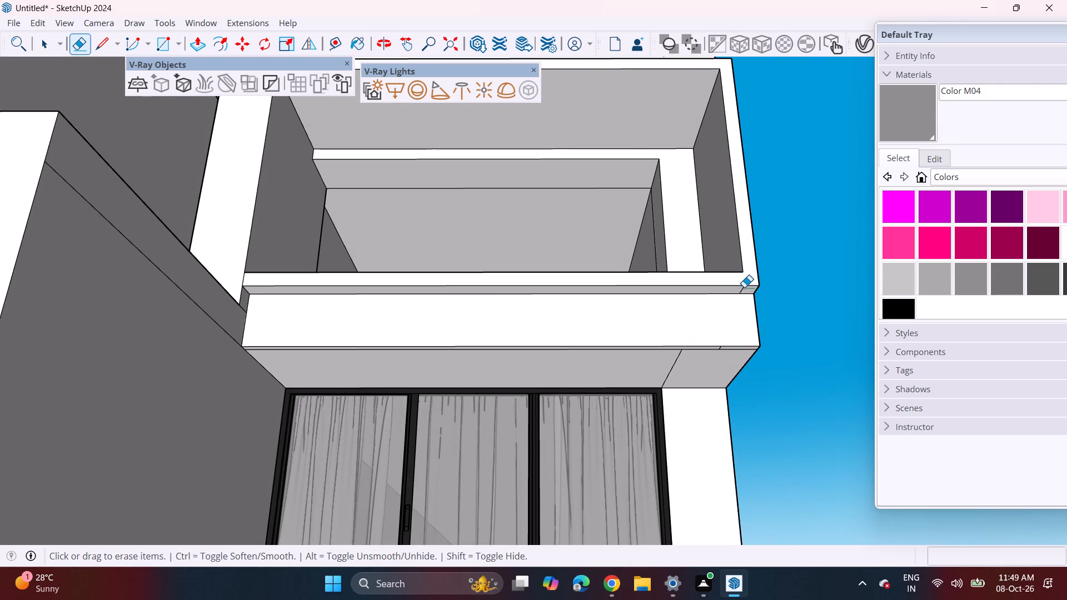
click(744, 288)
double_click(675, 363)
middle_drag(709, 361, 673, 291)
scroll(696, 341, up, 1)
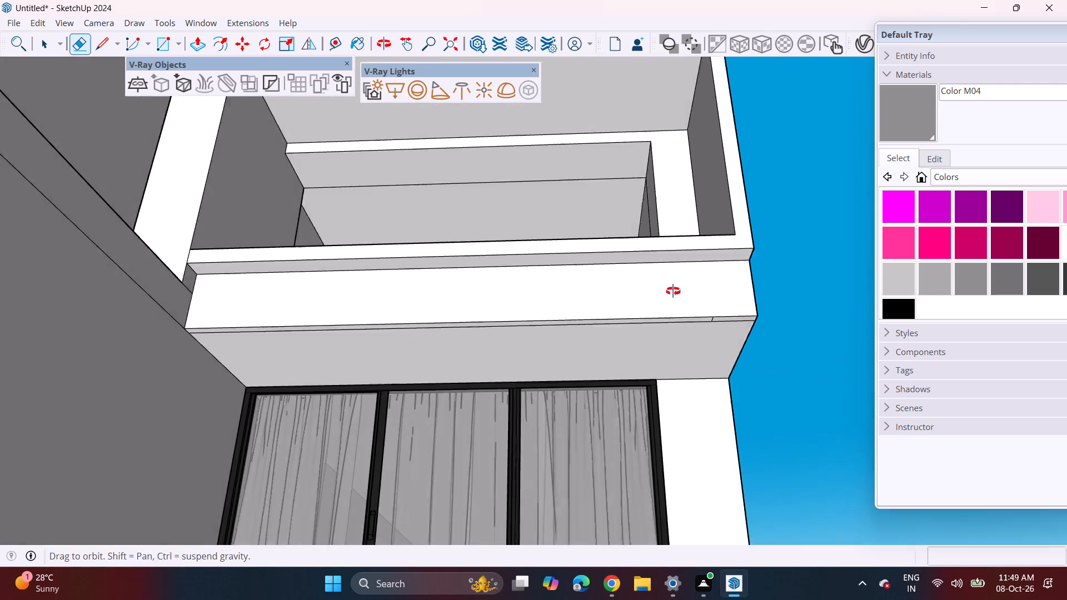
middle_drag(673, 291, 659, 256)
click(681, 223)
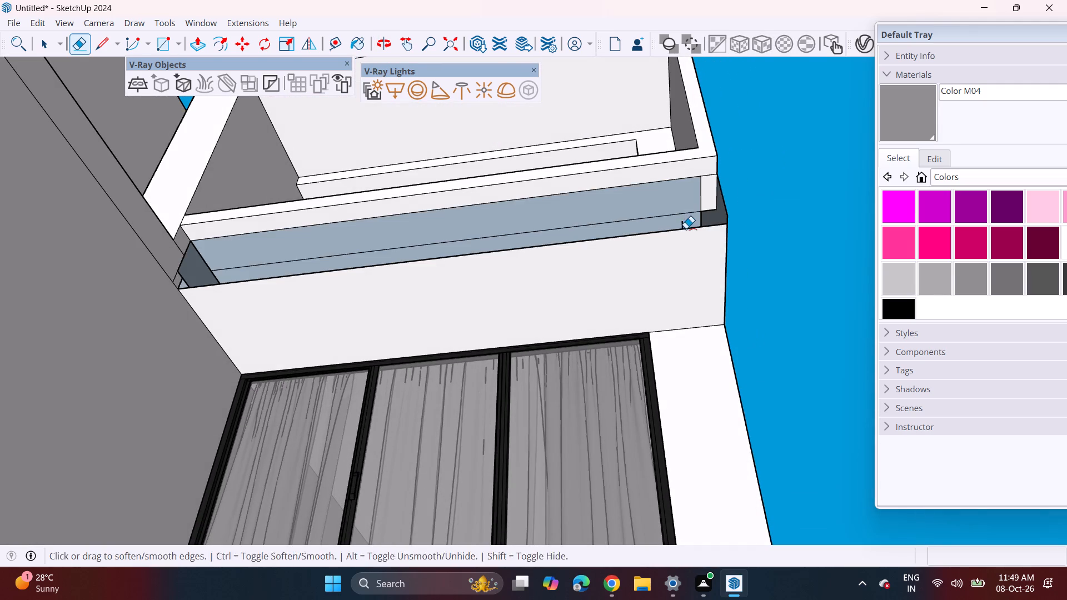
key(ctrl+z)
click(682, 224)
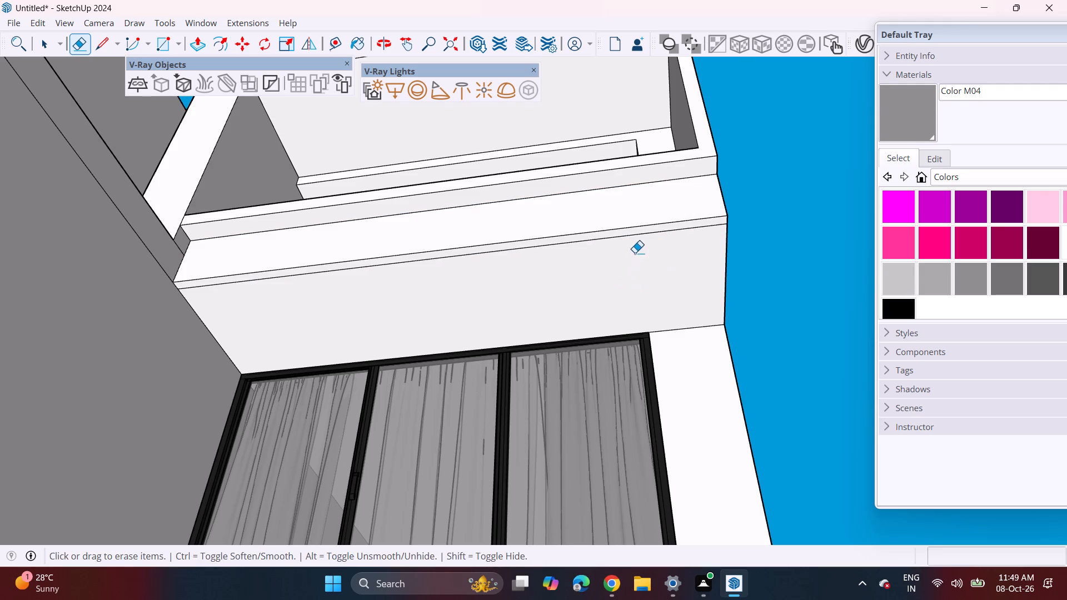
Pull the recessed wall face around the middle-storey opening, inside the projecting frame, forward 1' 3 5/8".
middle_drag(585, 266, 619, 412)
scroll(533, 284, down, 4)
middle_drag(486, 293, 513, 399)
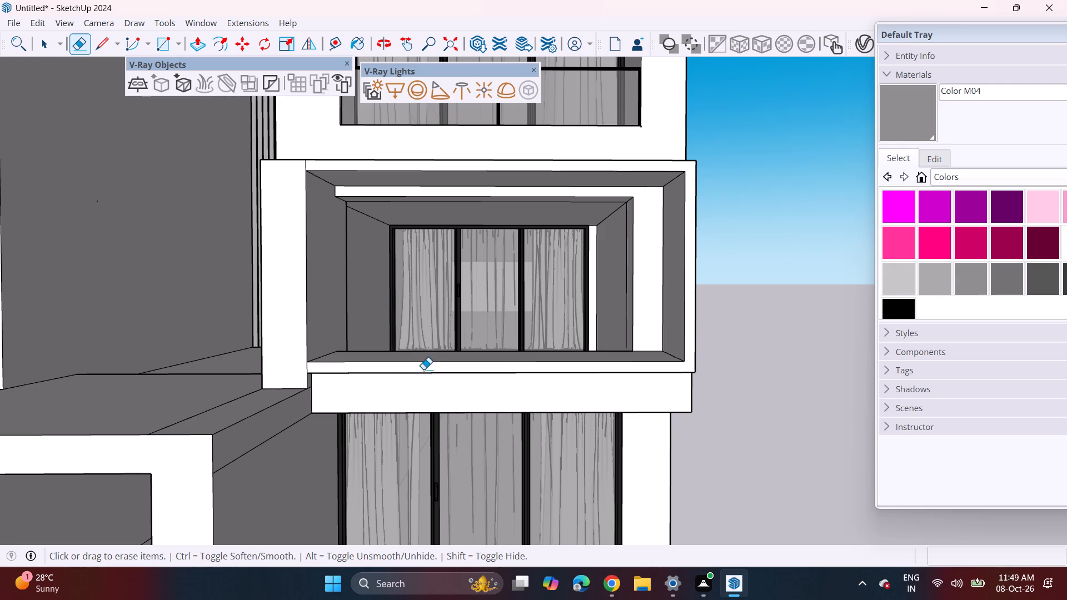
middle_drag(419, 371, 498, 422)
middle_drag(491, 422, 466, 419)
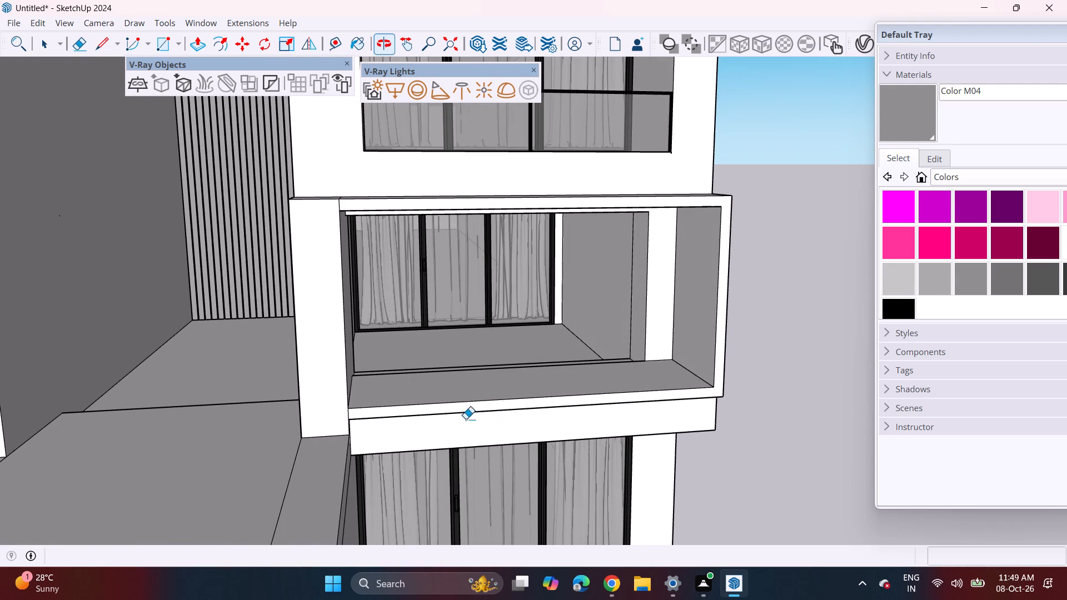
key(space)
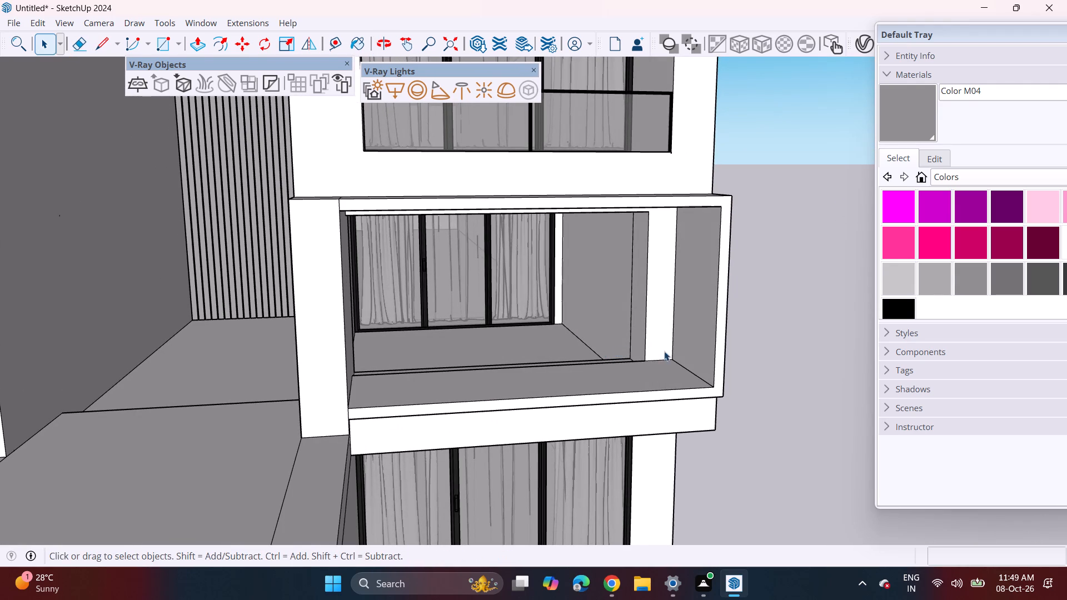
key(p)
click(667, 339)
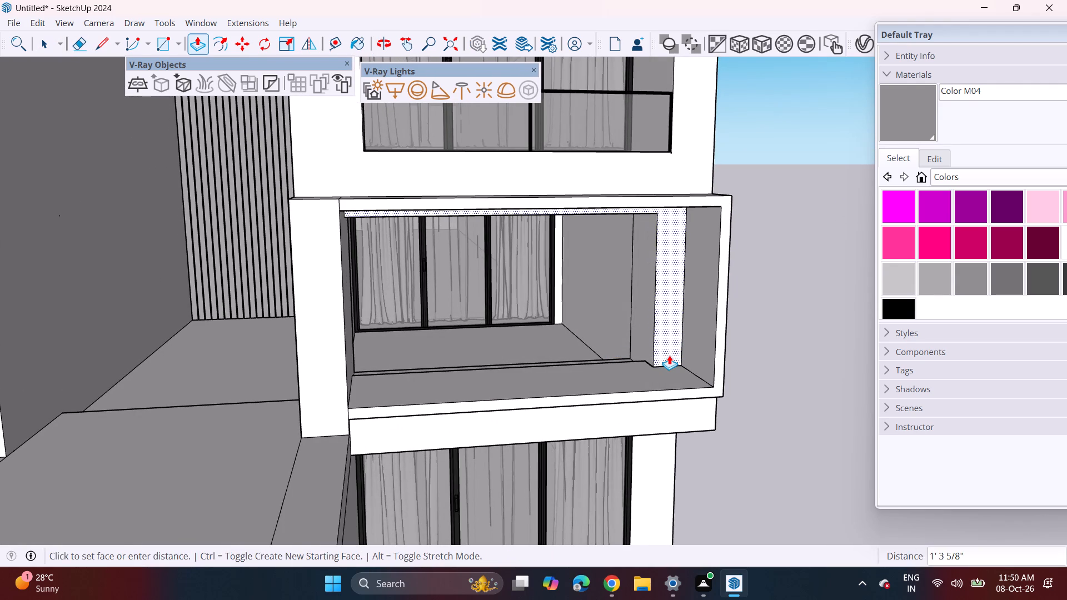
click(669, 355)
Copy the outer glass railing panel of the top-storey balcony down about 11' 3 3/16" to the lower corner of the middle-storey opening.
middle_drag(659, 364, 659, 345)
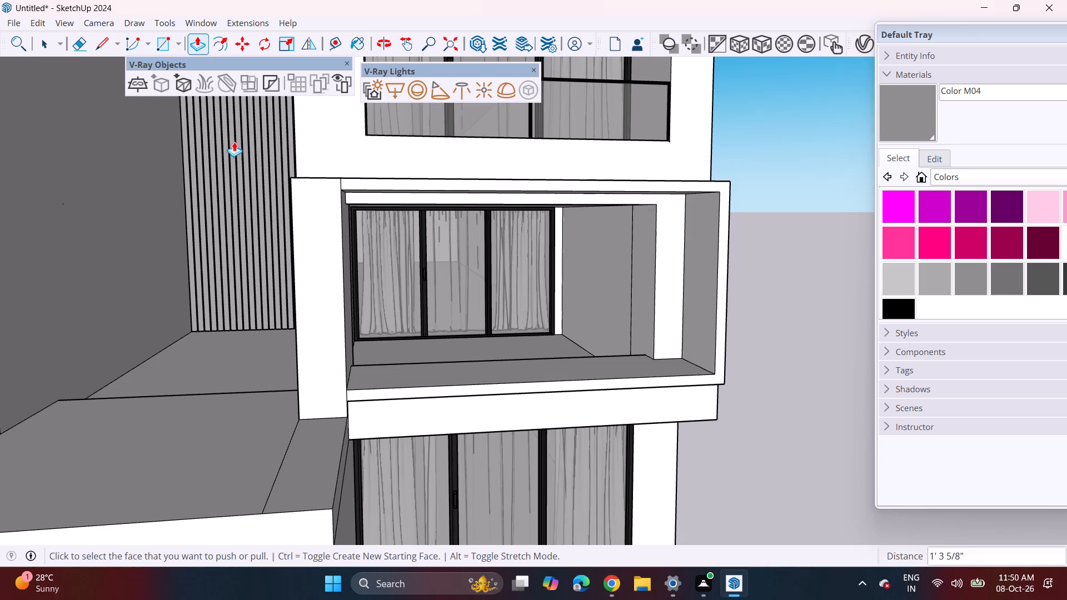
click(22, 24)
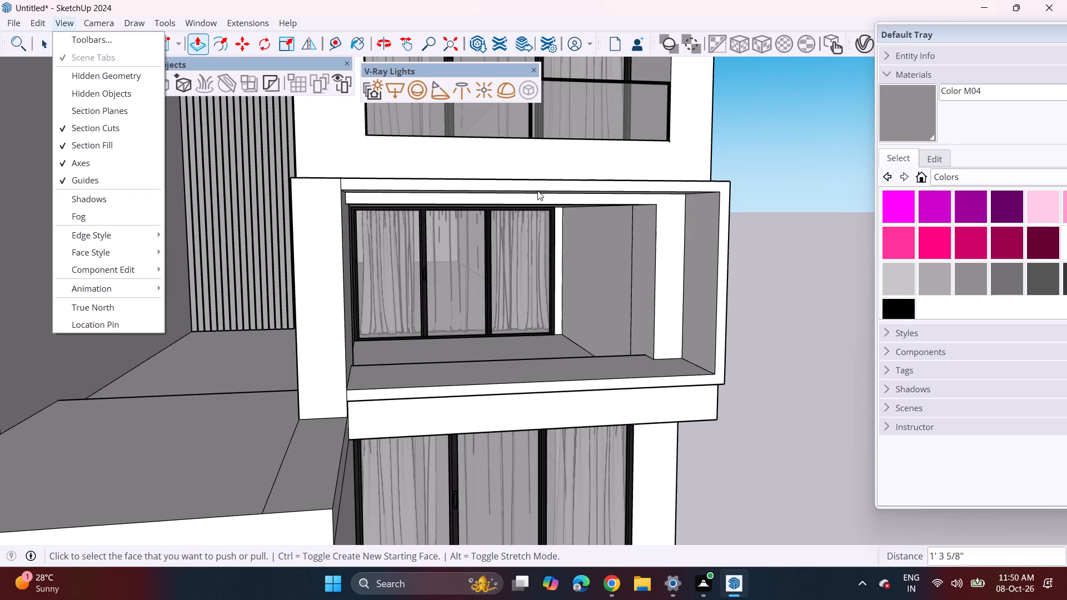
key(space)
middle_click(616, 119)
middle_click(616, 119)
shift+middle_drag(607, 118, 595, 199)
shift+middle_click(594, 203)
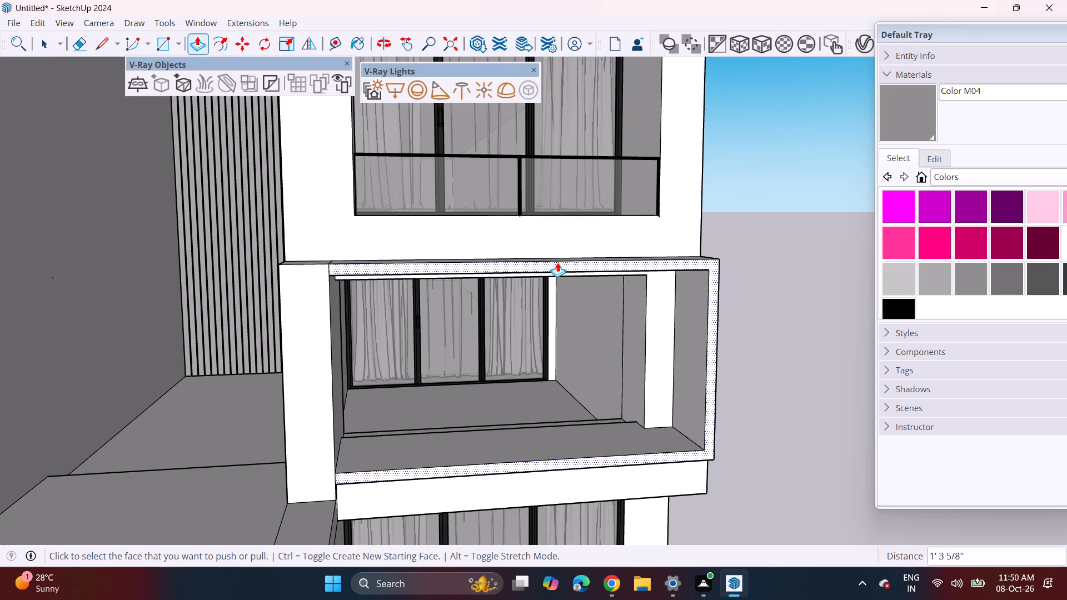
key(space)
click(646, 171)
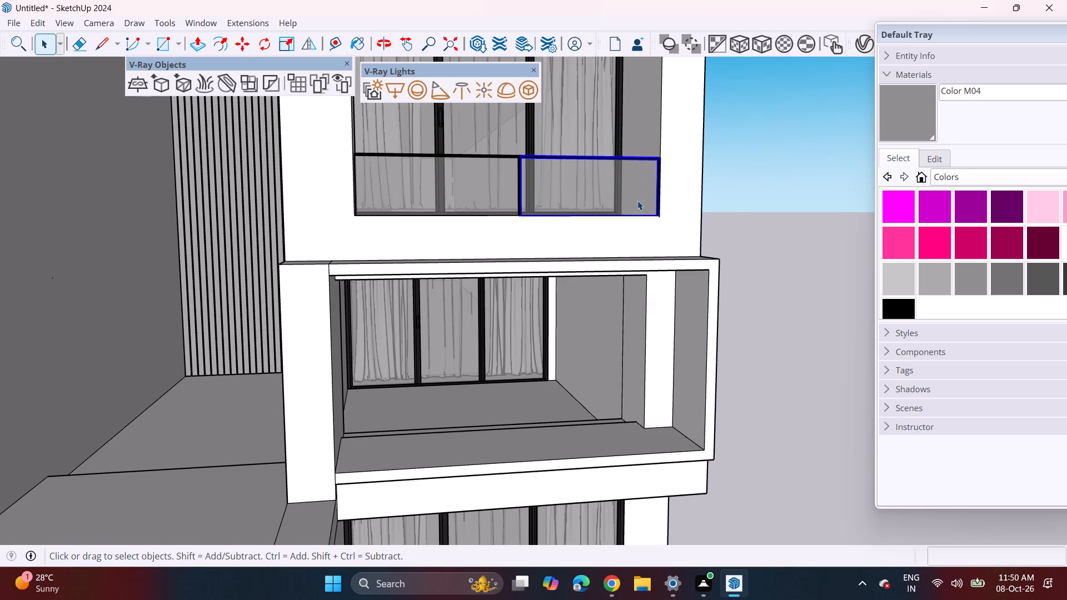
key(m)
click(660, 217)
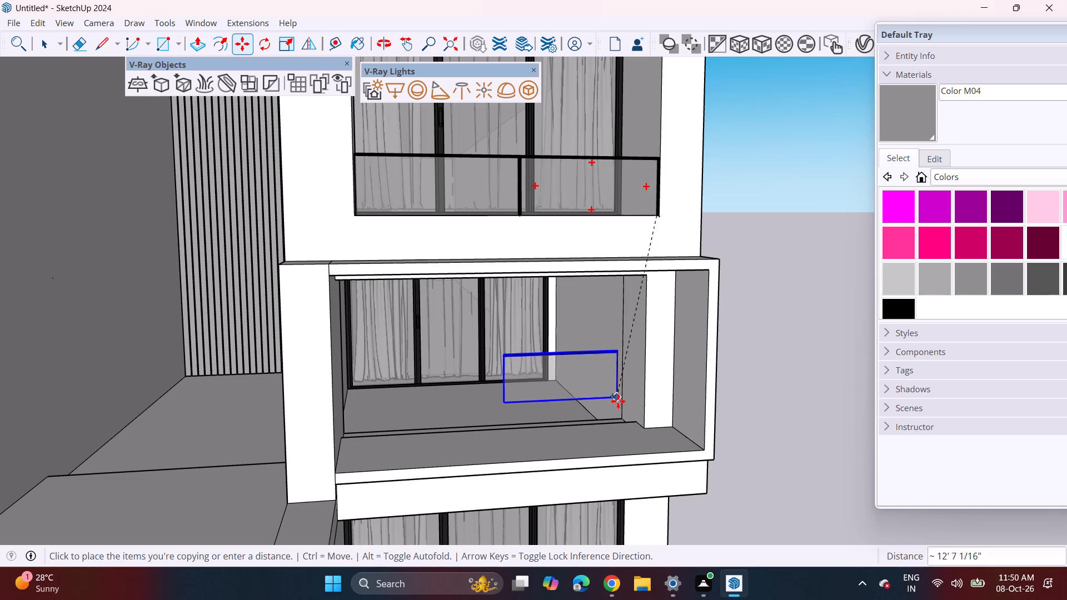
click(644, 424)
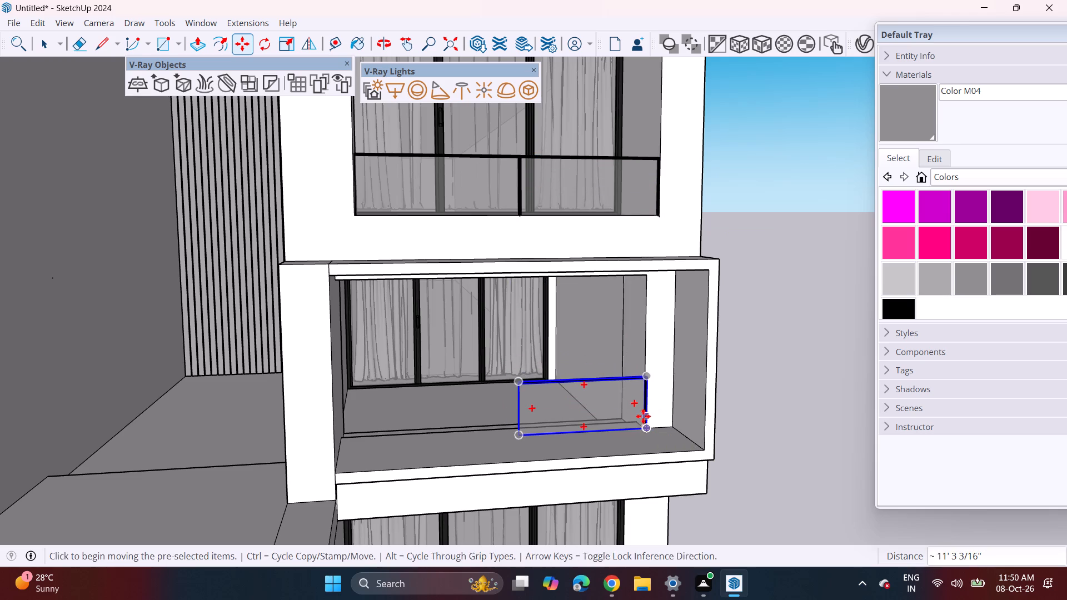
Copy the middle-storey railing panel about 8' 9 1/4" along the opening to its opposite end, beside the slat-clad wall.
click(647, 427)
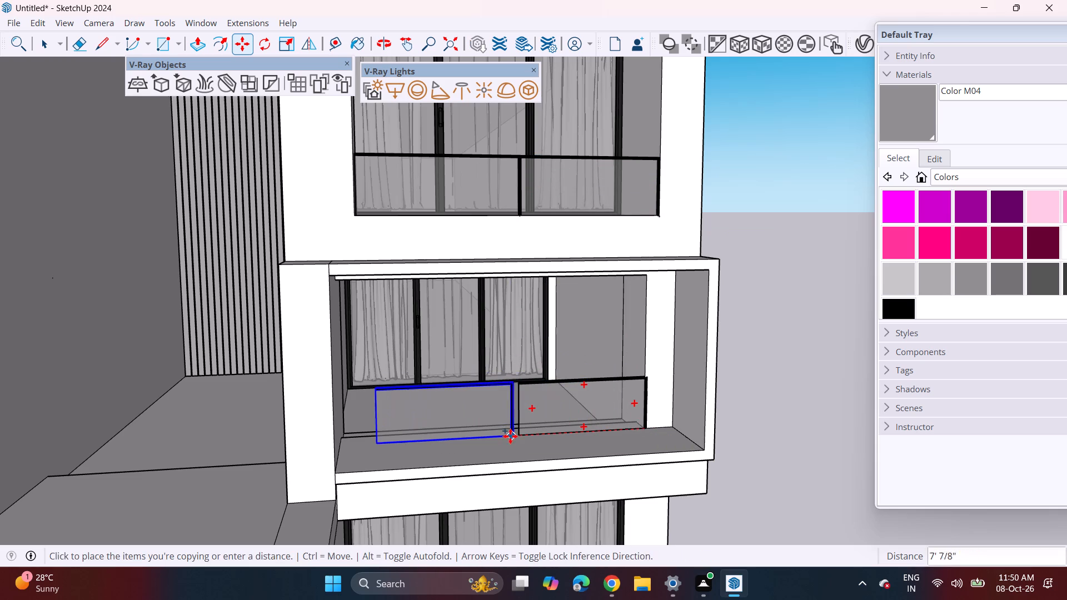
click(478, 435)
Scale the copied railing panel lengthwise to about 1.10, stretching its free end toward the outer panel.
middle_drag(508, 435, 406, 399)
scroll(405, 387, up, 6)
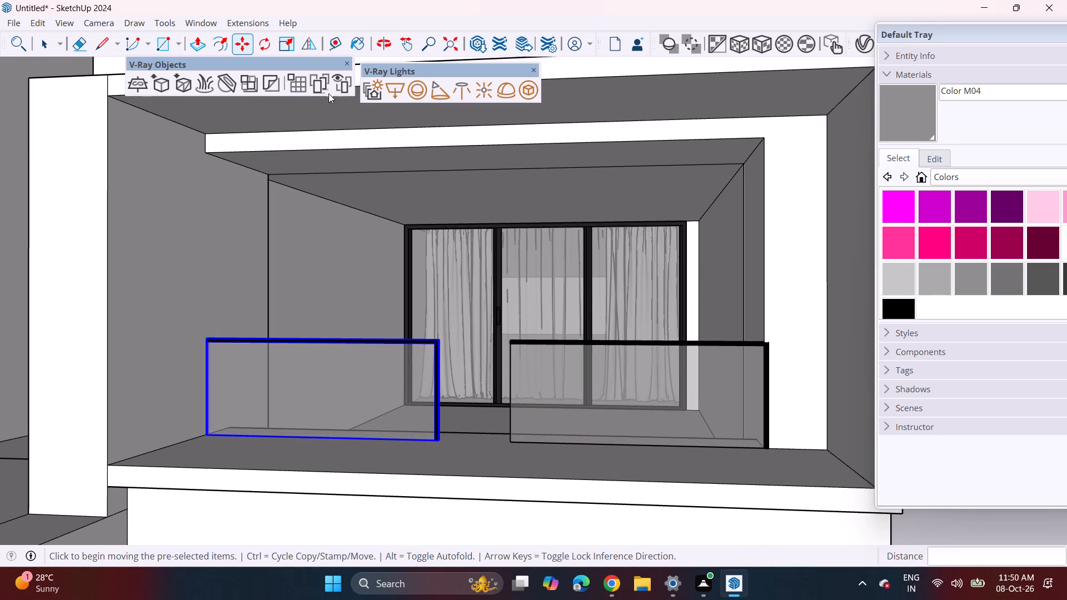
click(288, 46)
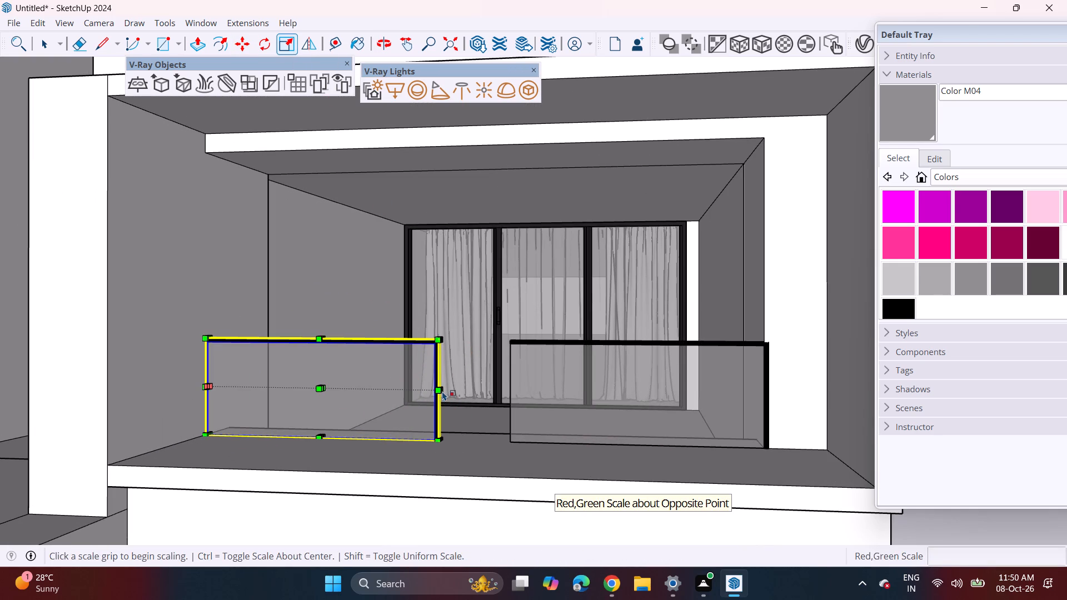
scroll(442, 391, up, 8)
scroll(390, 403, down, 3)
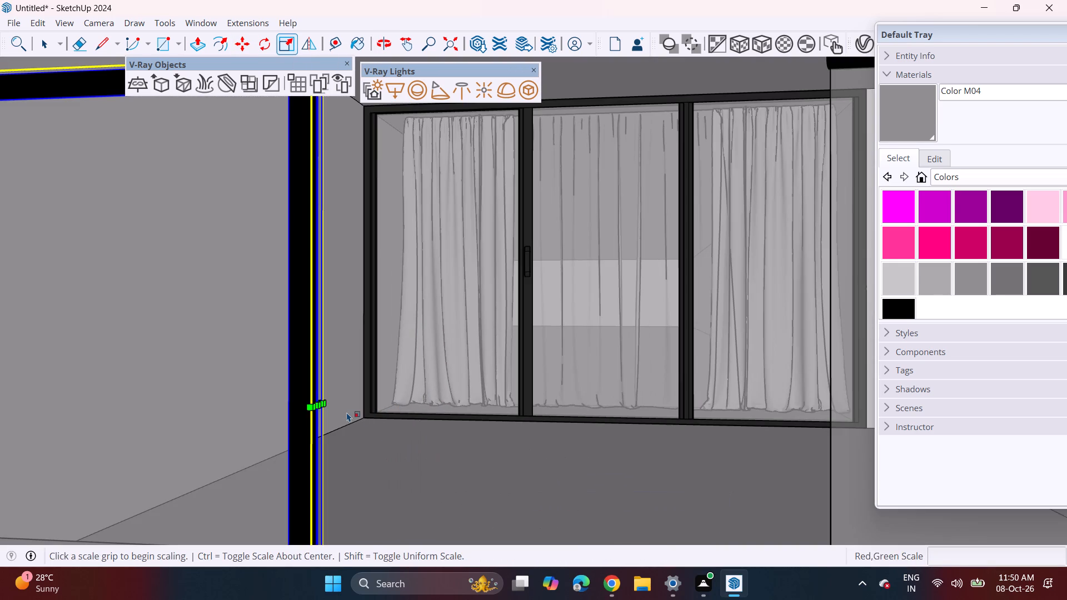
click(322, 407)
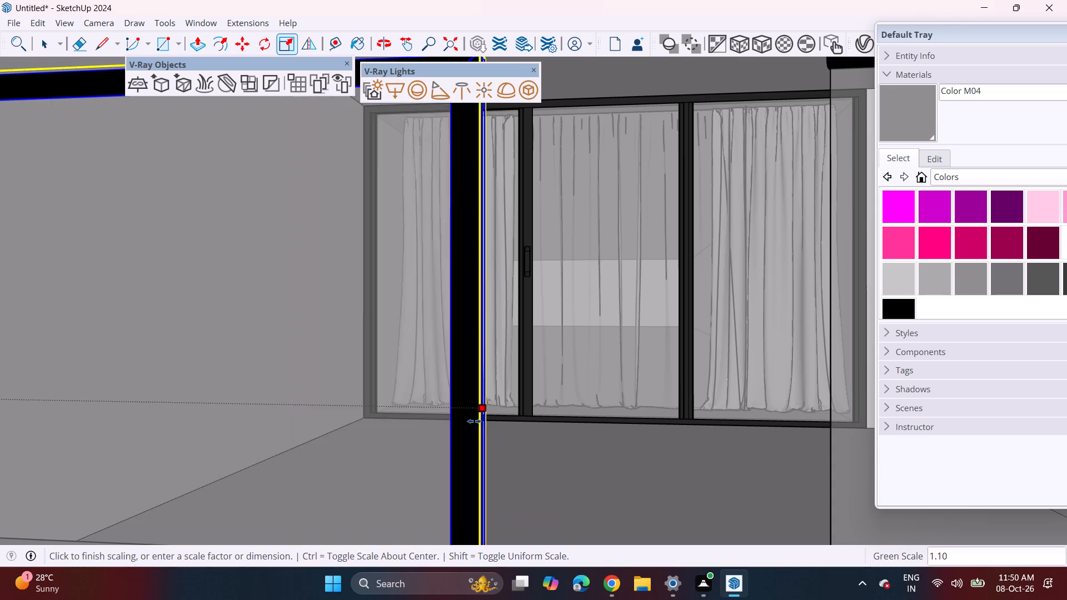
scroll(476, 420, down, 17)
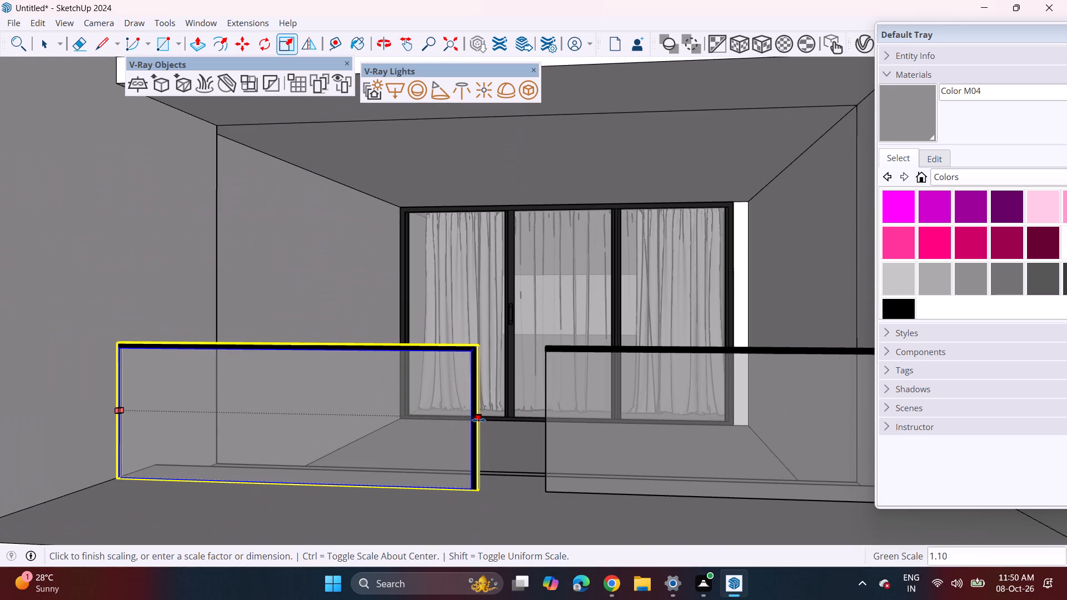
click(482, 424)
middle_drag(545, 435, 629, 447)
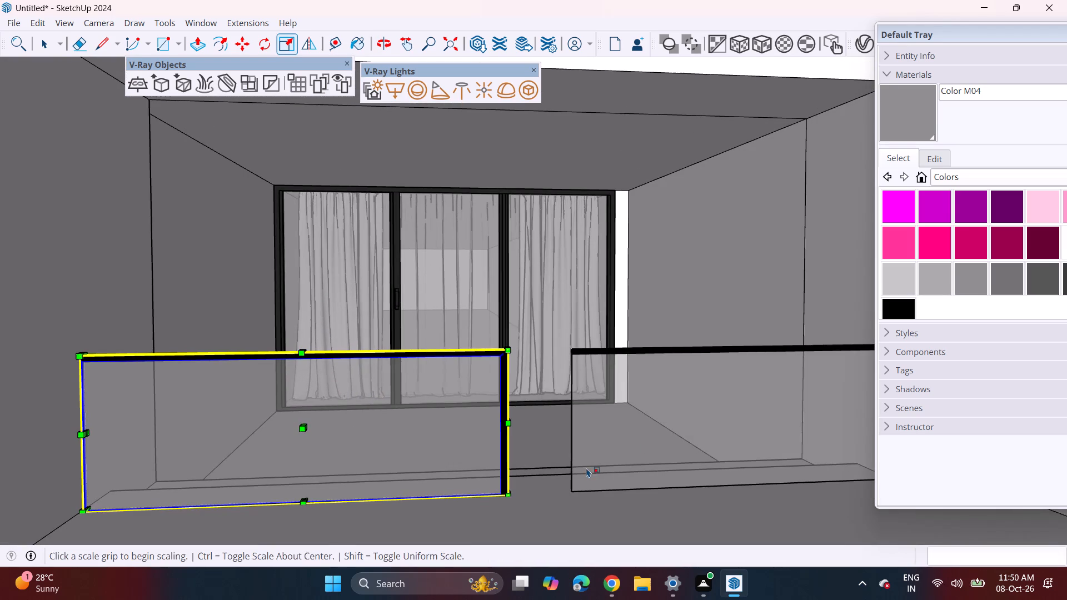
Scale the outer middle-storey railing panel lengthwise to about 1.18 so it meets the post of the adjacent panel.
key(space)
click(591, 469)
middle_drag(571, 462, 626, 469)
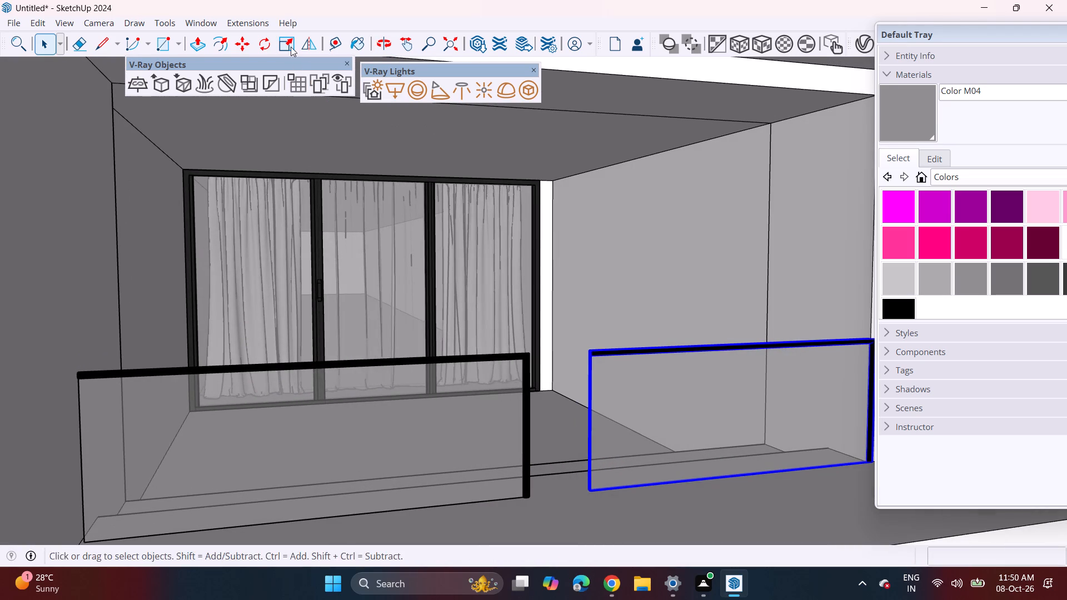
click(287, 41)
scroll(597, 396, up, 3)
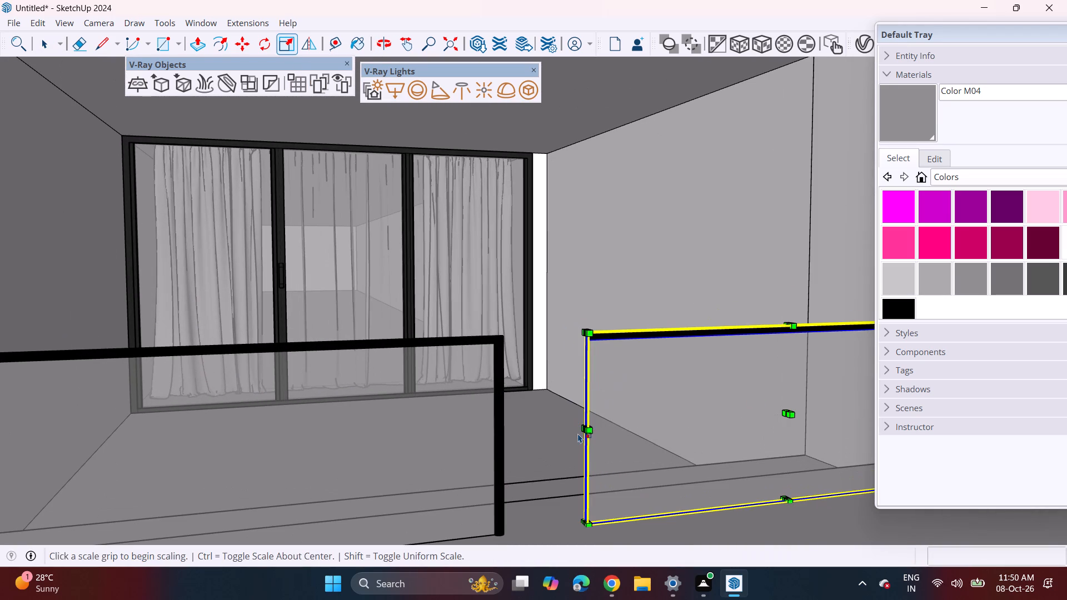
scroll(583, 427, up, 3)
click(583, 427)
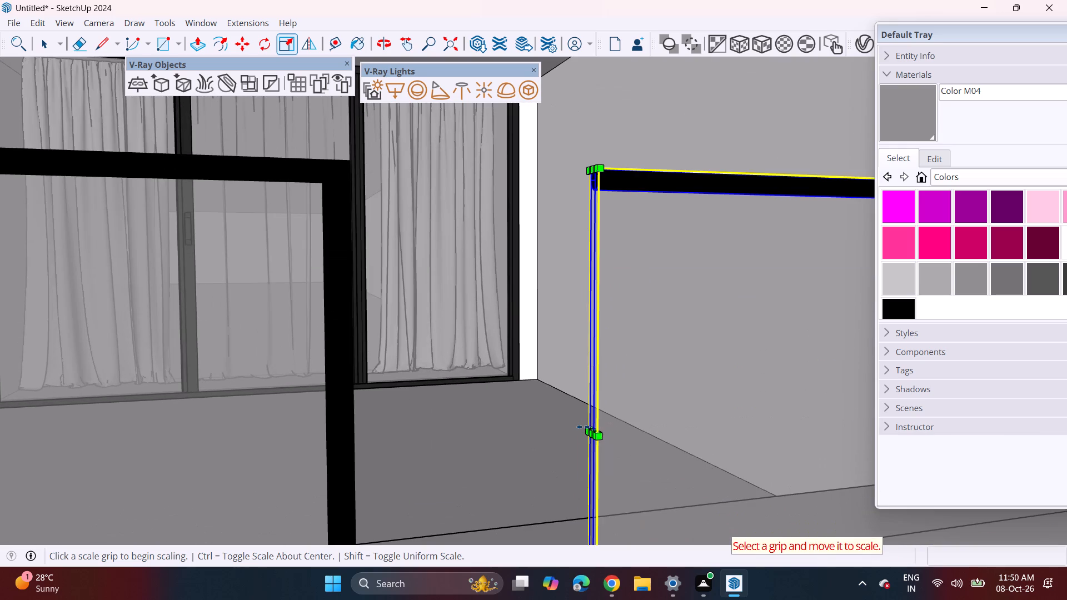
click(591, 432)
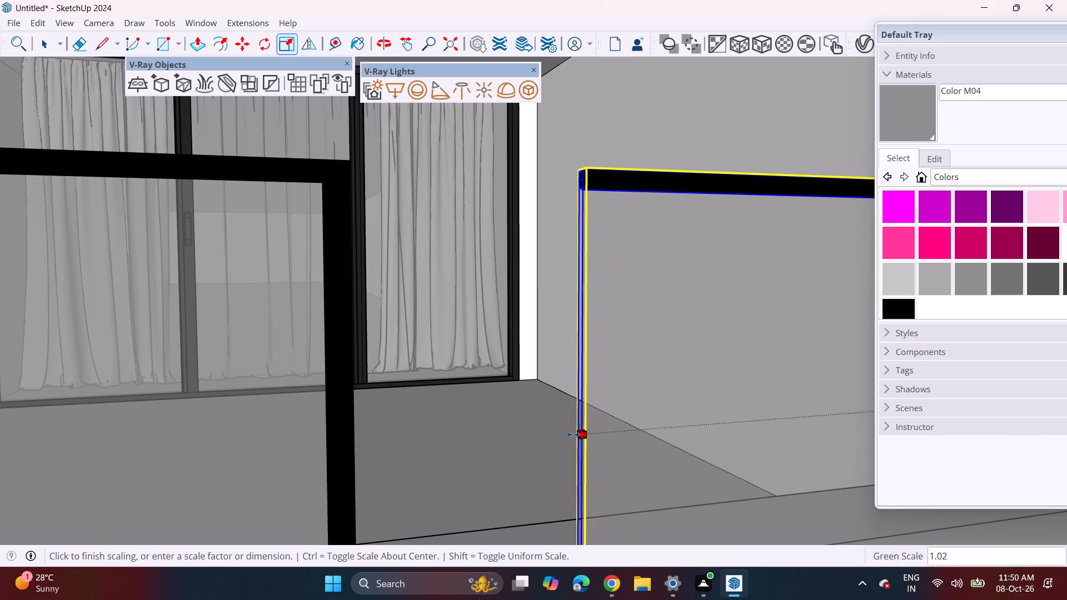
click(356, 455)
scroll(458, 401, down, 15)
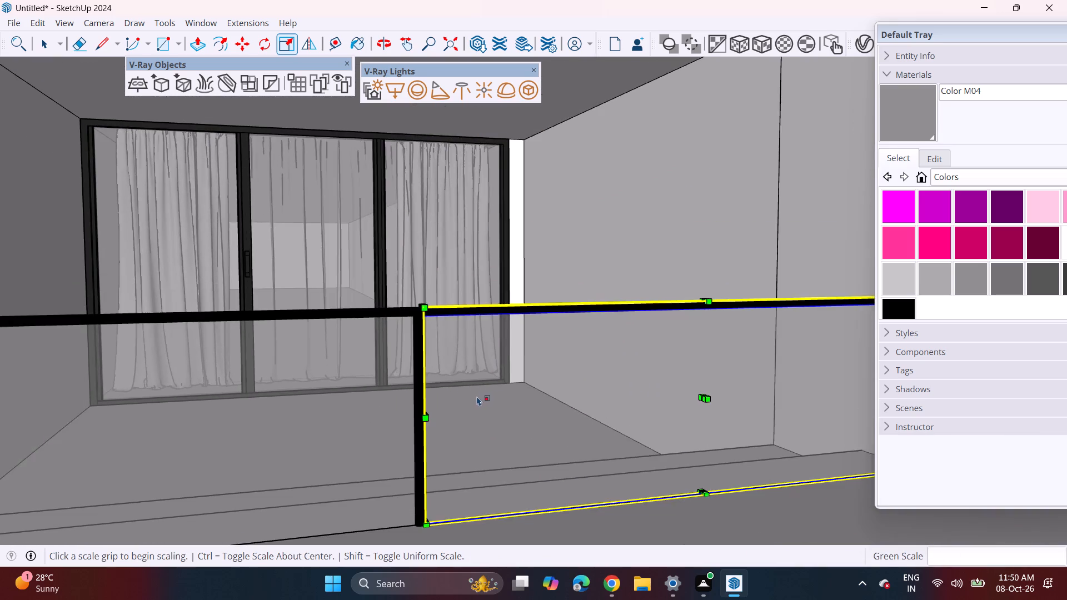
scroll(477, 396, down, 2)
middle_drag(520, 399, 461, 404)
scroll(456, 379, down, 11)
middle_drag(447, 399, 463, 339)
key(space)
click(706, 357)
Scale the outer railing panel's end post slightly inward at the edge of the middle-storey opening.
scroll(641, 378, down, 4)
middle_drag(628, 389, 595, 418)
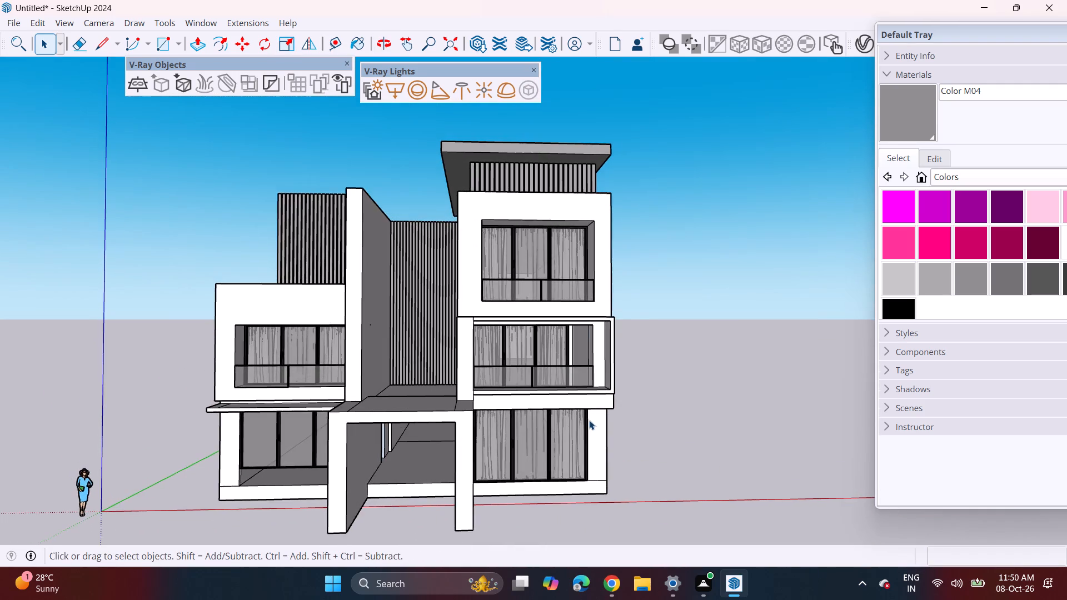
scroll(604, 366, up, 7)
middle_drag(590, 375, 713, 399)
scroll(625, 398, up, 6)
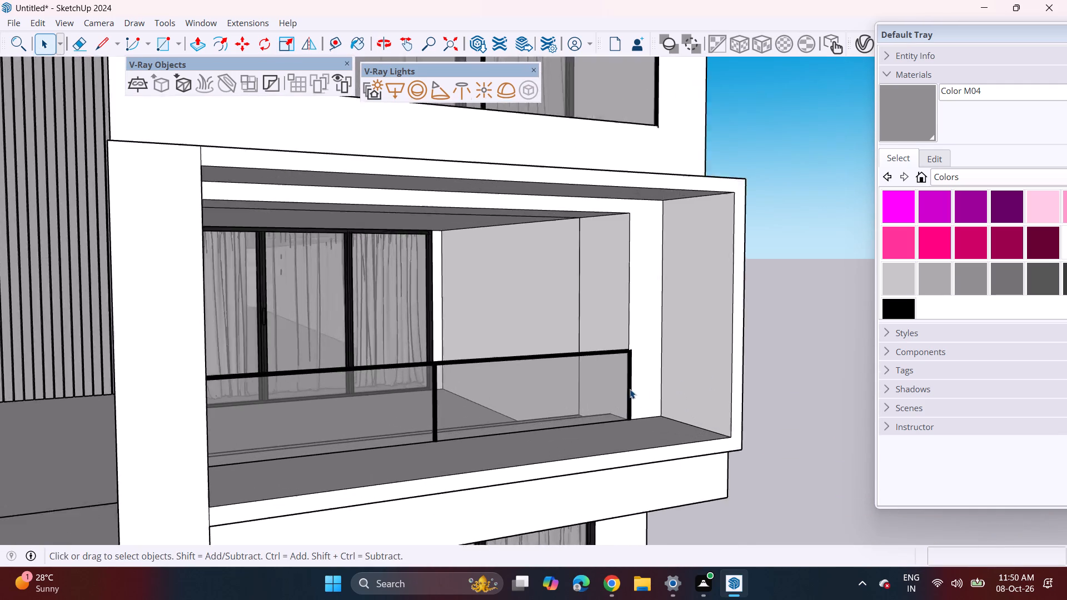
scroll(630, 389, up, 9)
middle_click(631, 388)
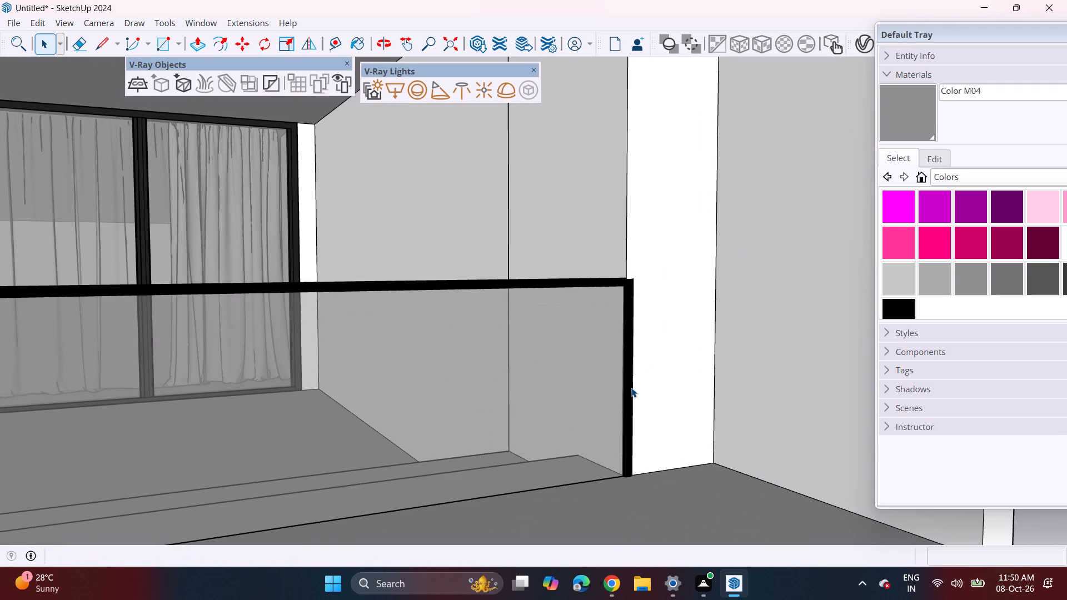
click(631, 388)
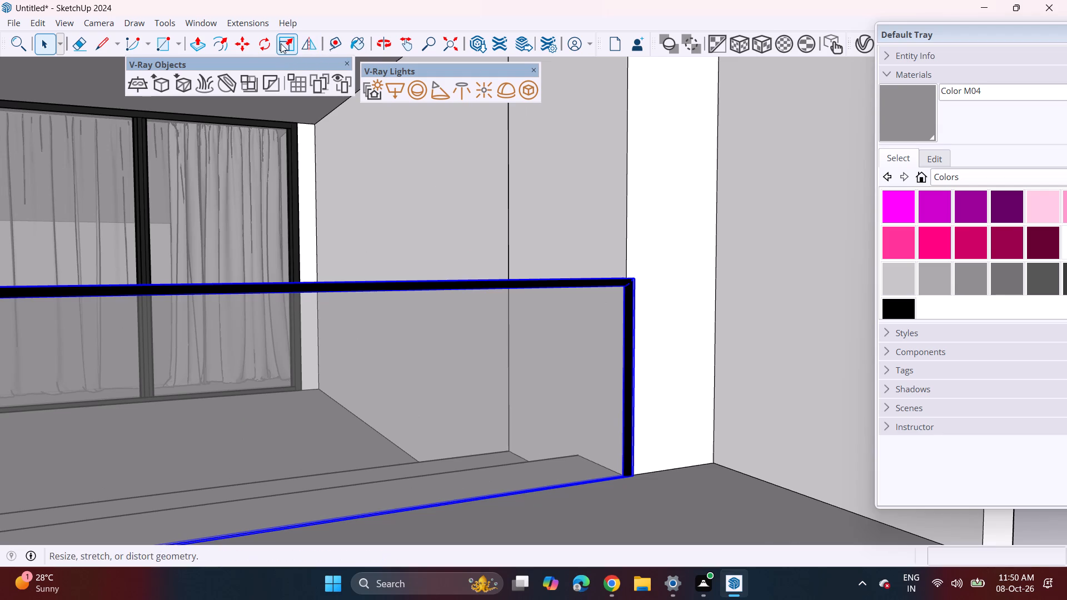
click(297, 49)
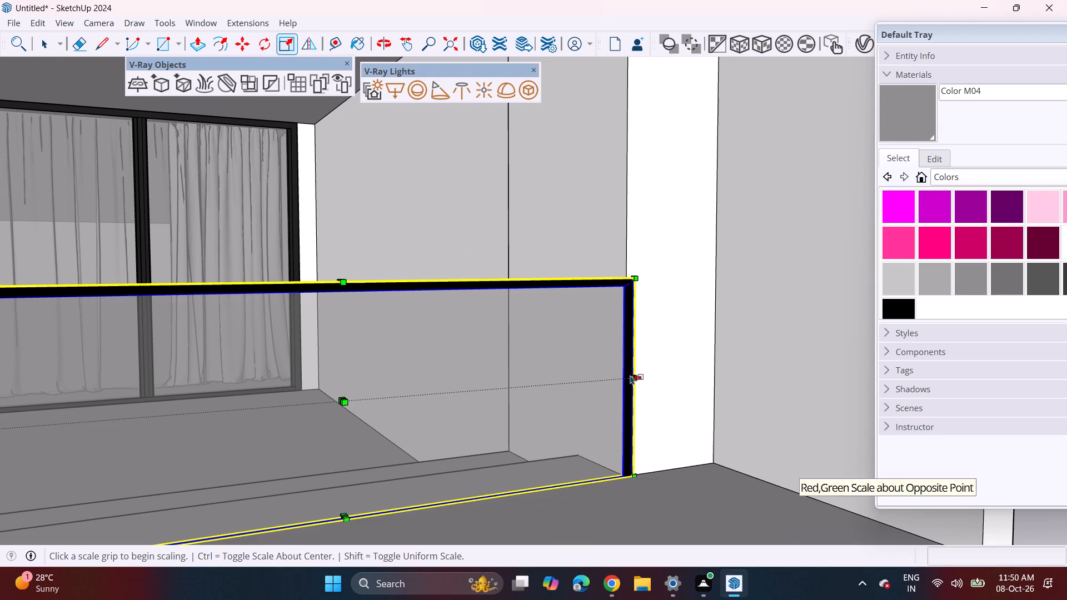
scroll(626, 376, up, 5)
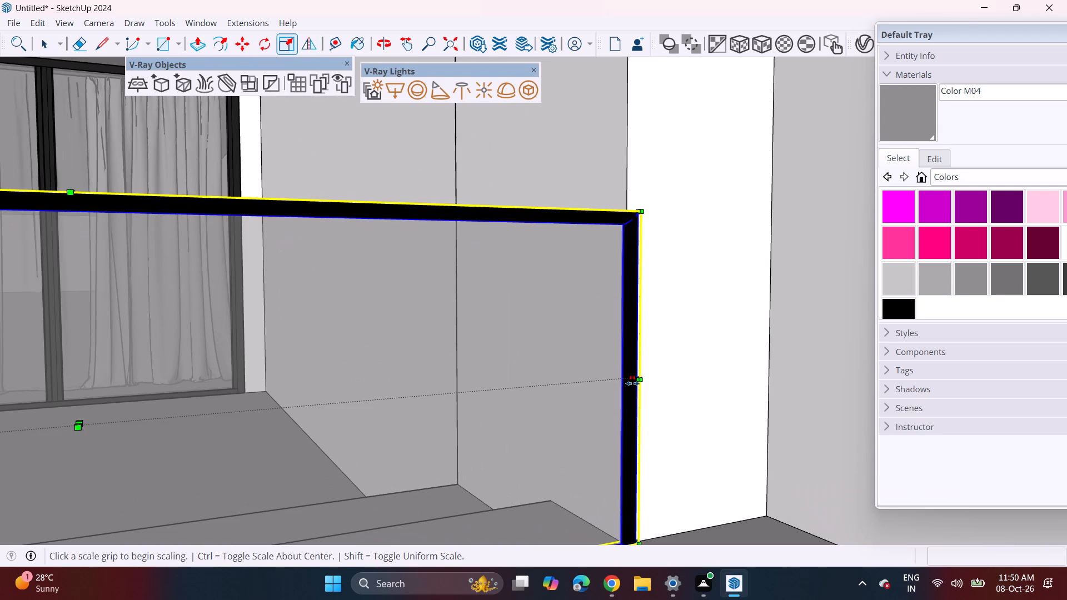
click(632, 381)
click(628, 383)
scroll(649, 389, down, 12)
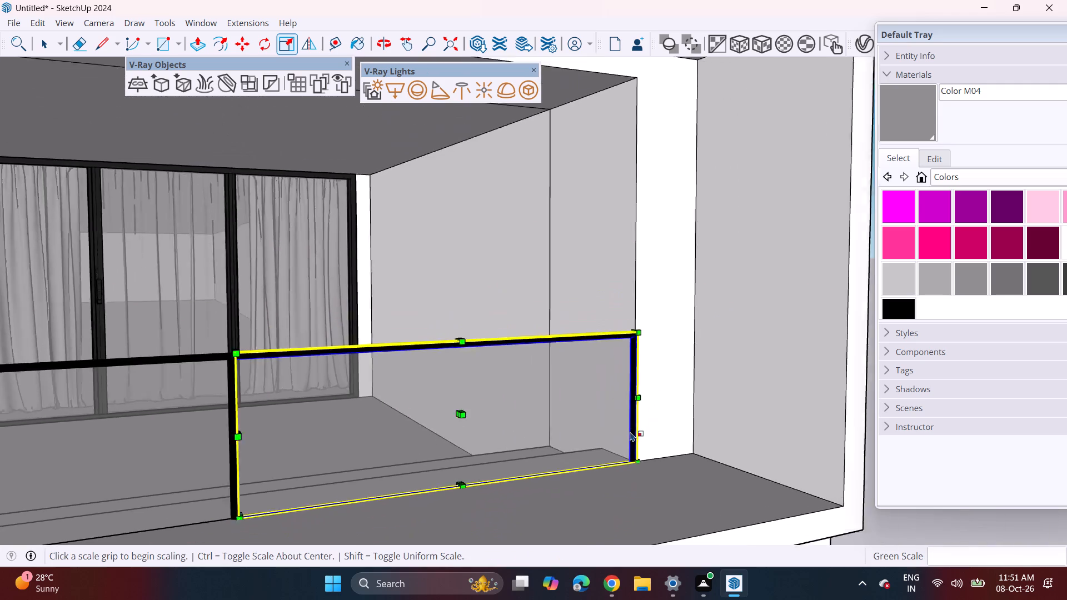
middle_drag(630, 432, 469, 418)
scroll(466, 416, down, 14)
key(space)
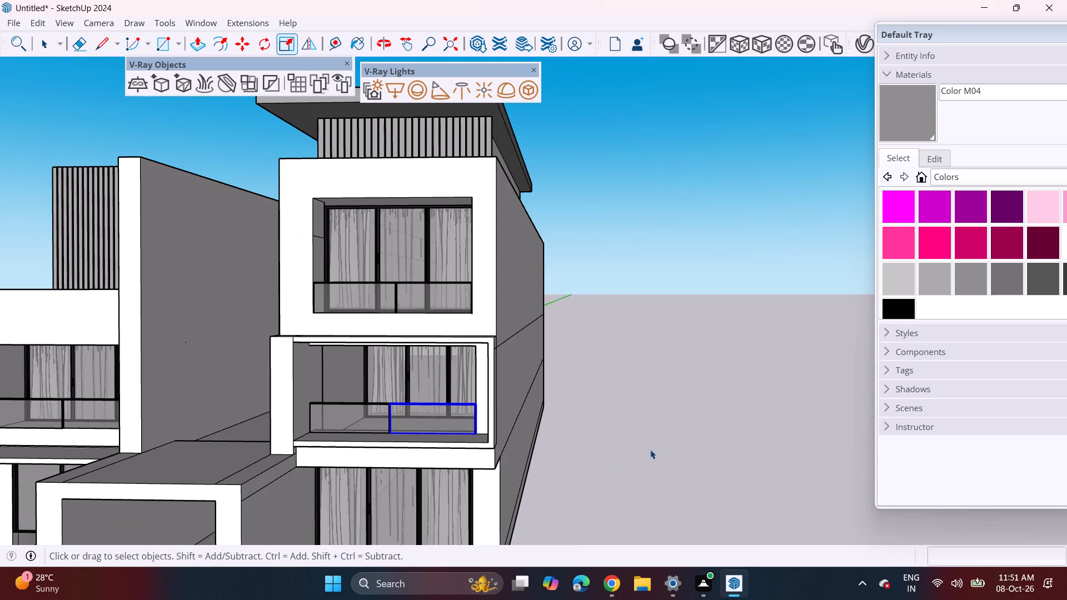
click(654, 448)
Copy the lower wing's outer balcony railing panel up about 13' 2 9/16" onto the parapet, against the end of the slat screen.
middle_drag(393, 441, 471, 403)
scroll(473, 398, down, 2)
middle_drag(370, 439, 473, 393)
scroll(461, 398, down, 4)
shift+middle_drag(433, 429, 466, 471)
scroll(260, 404, up, 4)
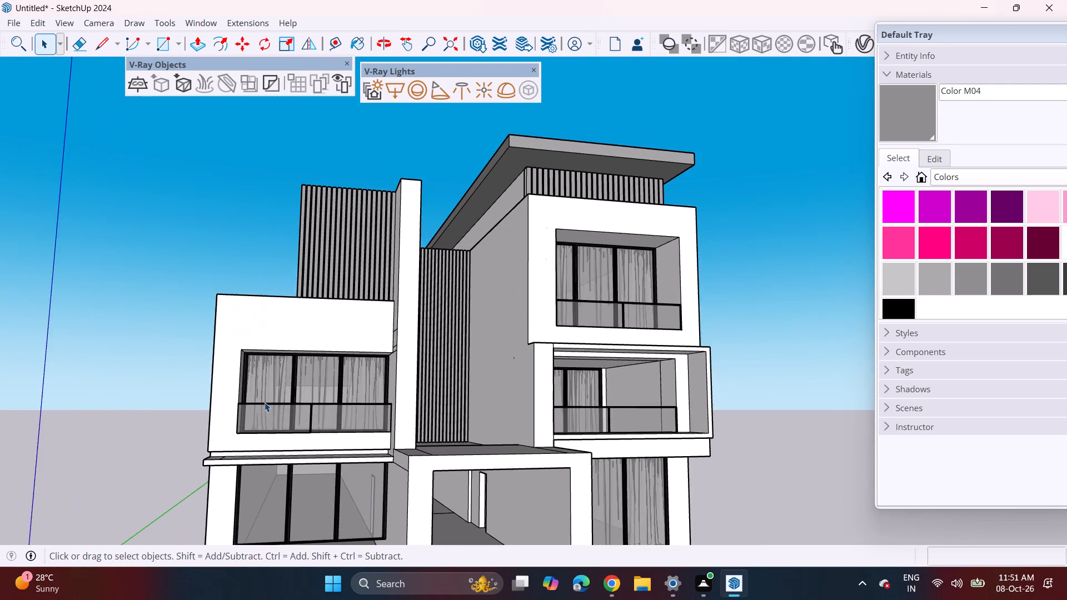
scroll(265, 402, up, 3)
middle_drag(265, 402, 275, 443)
click(309, 443)
scroll(320, 456, up, 3)
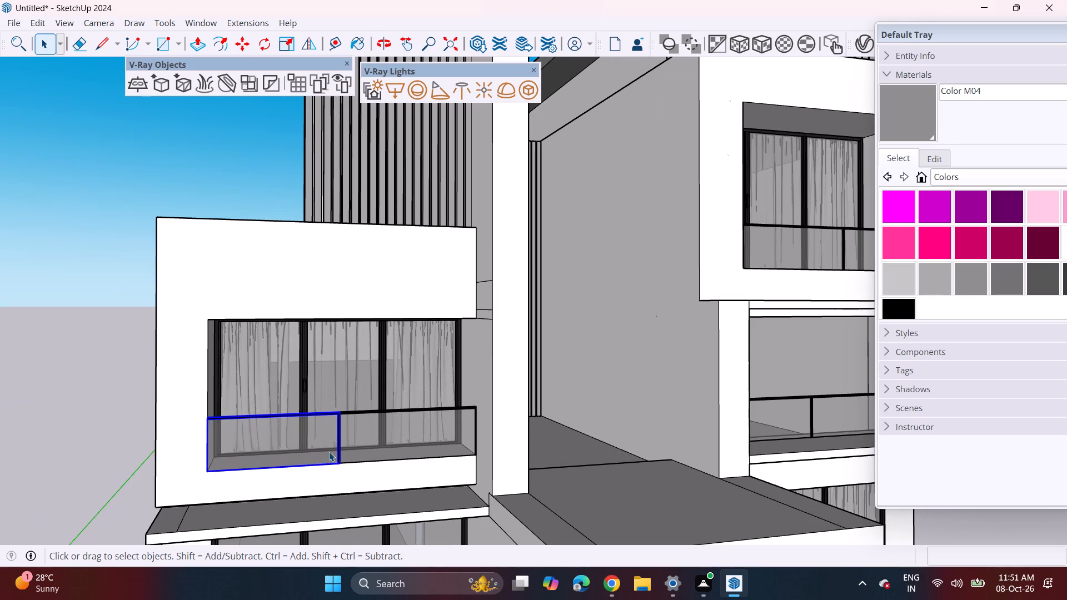
key(m)
click(333, 467)
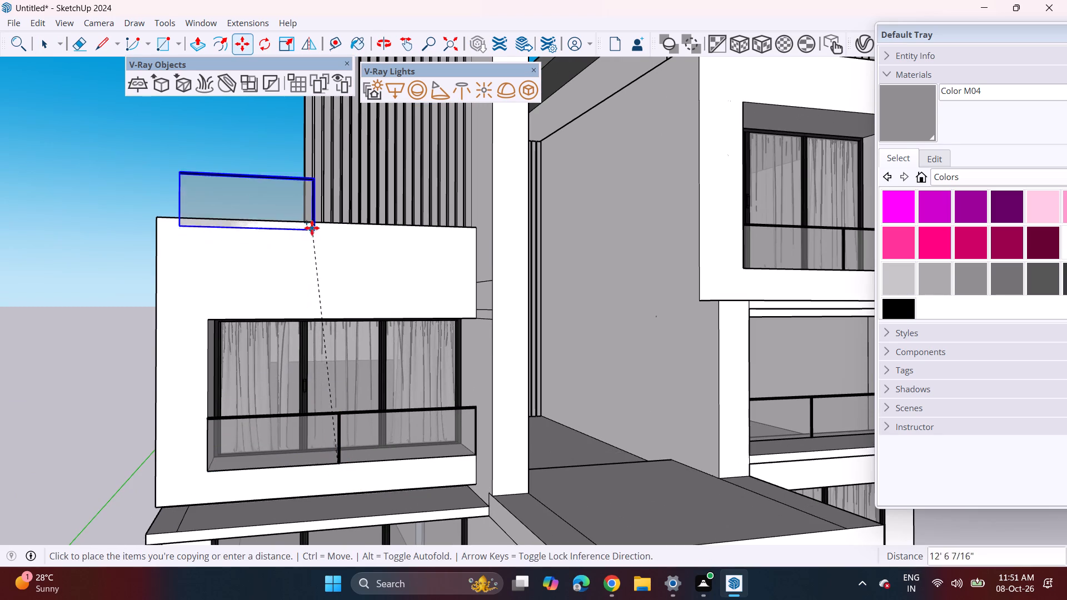
middle_drag(313, 227, 343, 335)
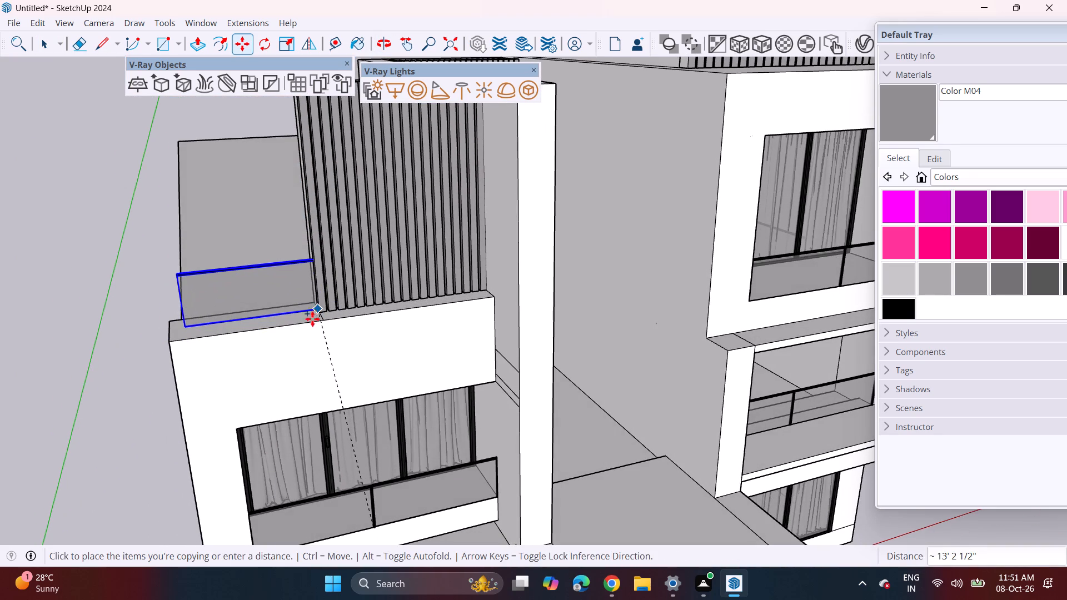
click(309, 315)
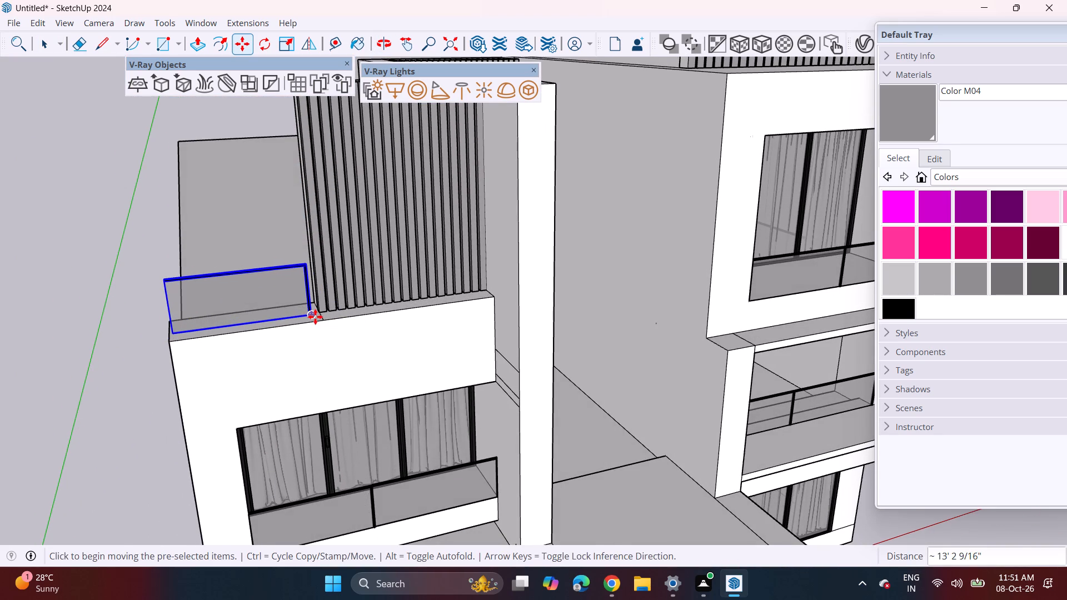
scroll(315, 317, up, 3)
click(314, 318)
click(320, 316)
Draw a line down the parapet's inner face near its outer end, marking off a narrow strip along the terrace edge.
middle_drag(283, 330, 355, 316)
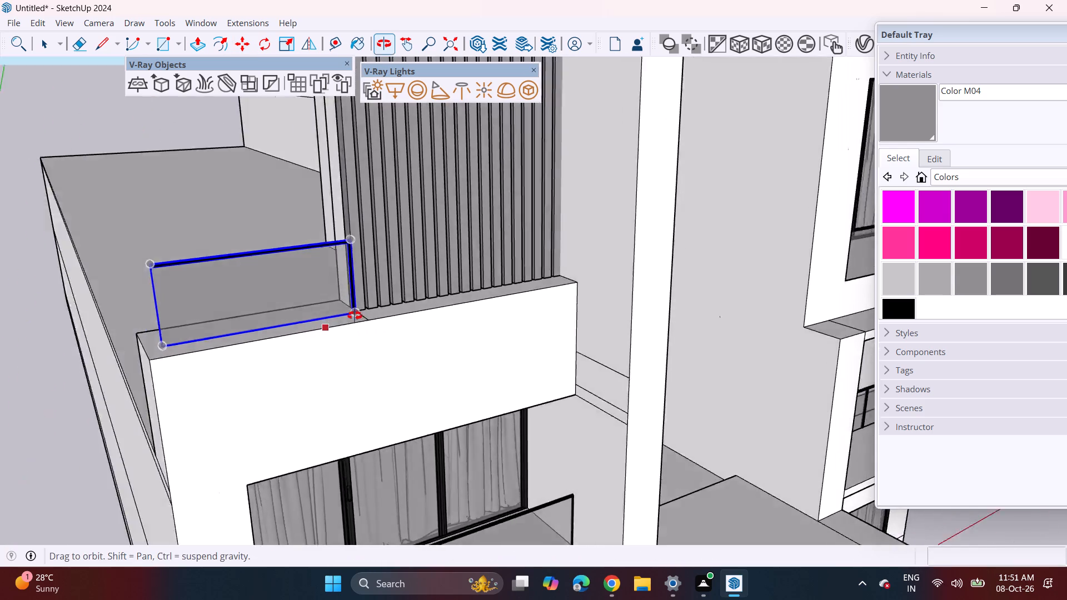
middle_drag(355, 316, 535, 296)
middle_click(537, 295)
scroll(479, 364, down, 8)
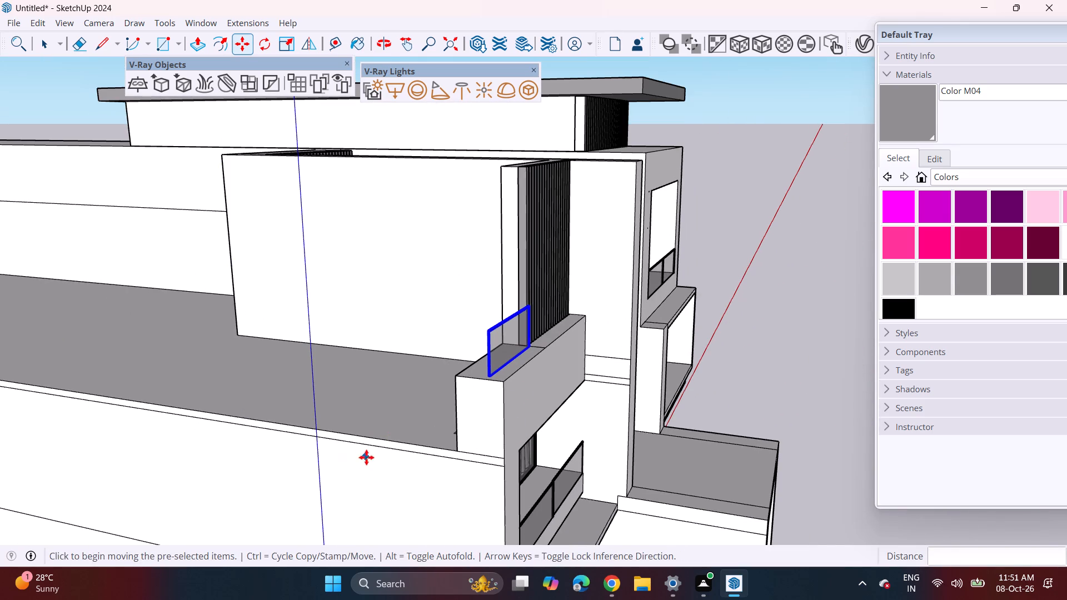
middle_drag(350, 468, 731, 442)
shift+middle_drag(695, 452, 522, 421)
middle_drag(512, 420, 572, 426)
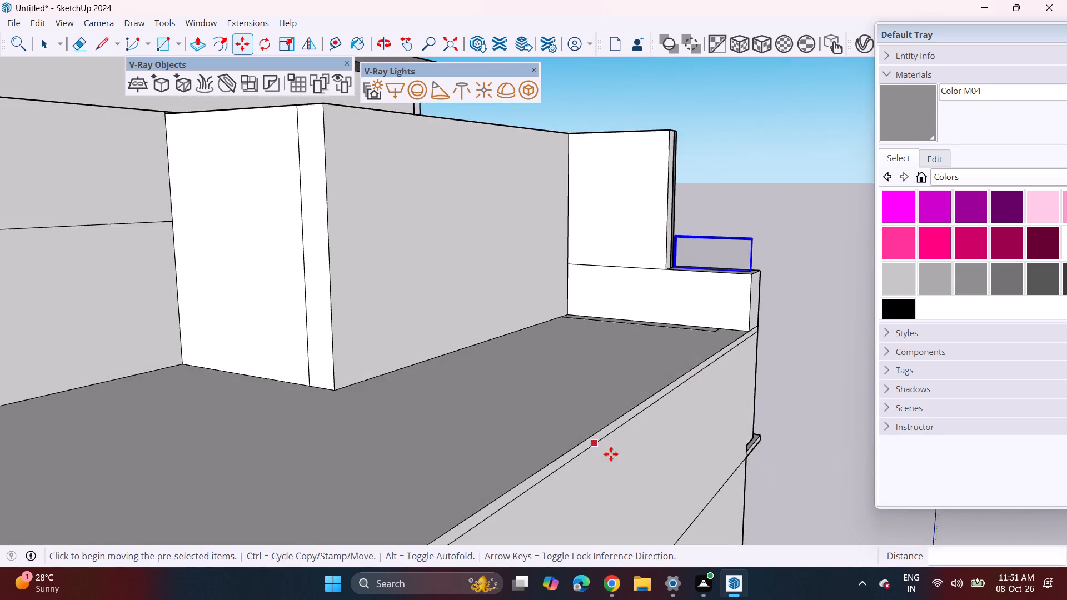
middle_drag(700, 493, 710, 492)
middle_drag(650, 327, 700, 419)
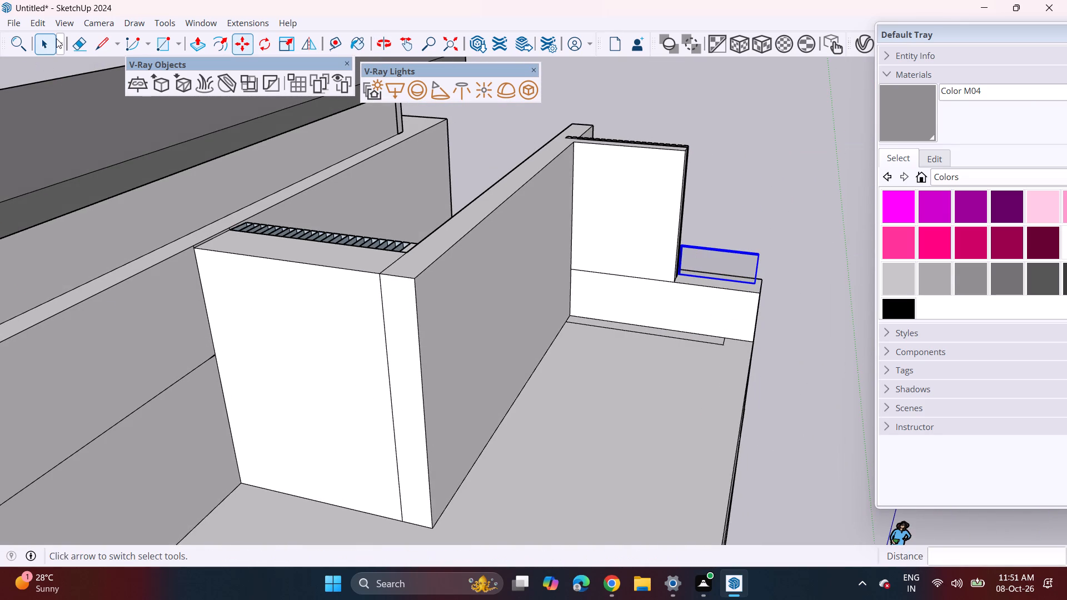
click(98, 35)
middle_drag(652, 240, 658, 258)
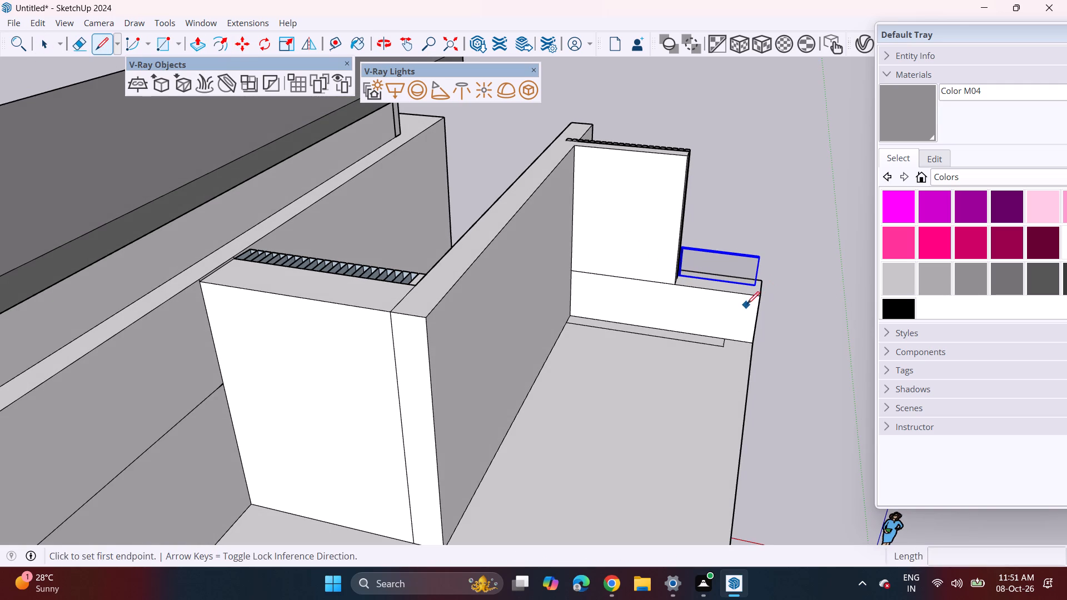
scroll(749, 299, up, 5)
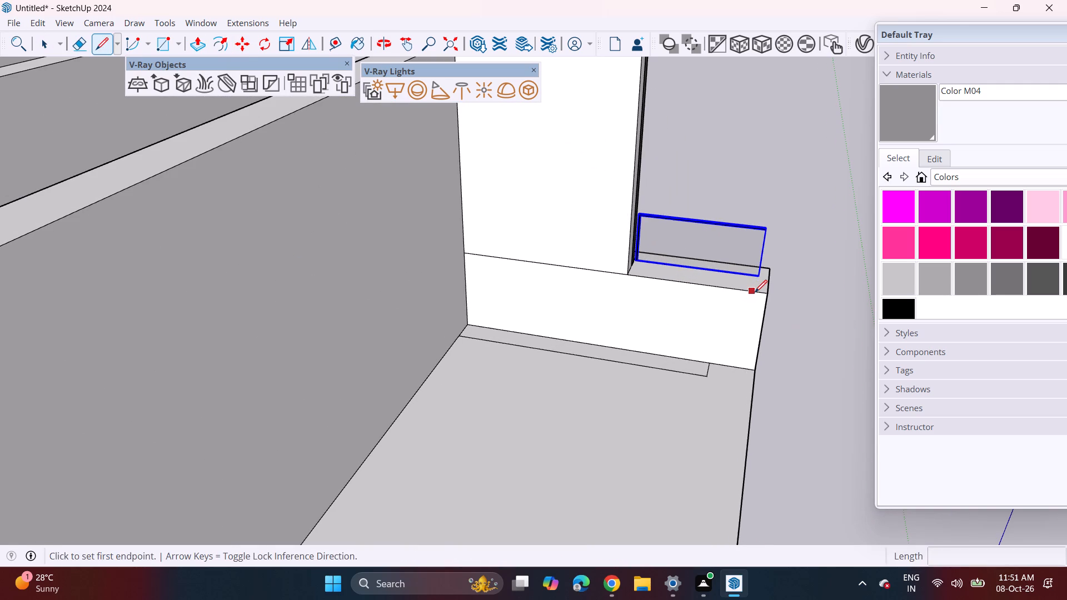
click(758, 294)
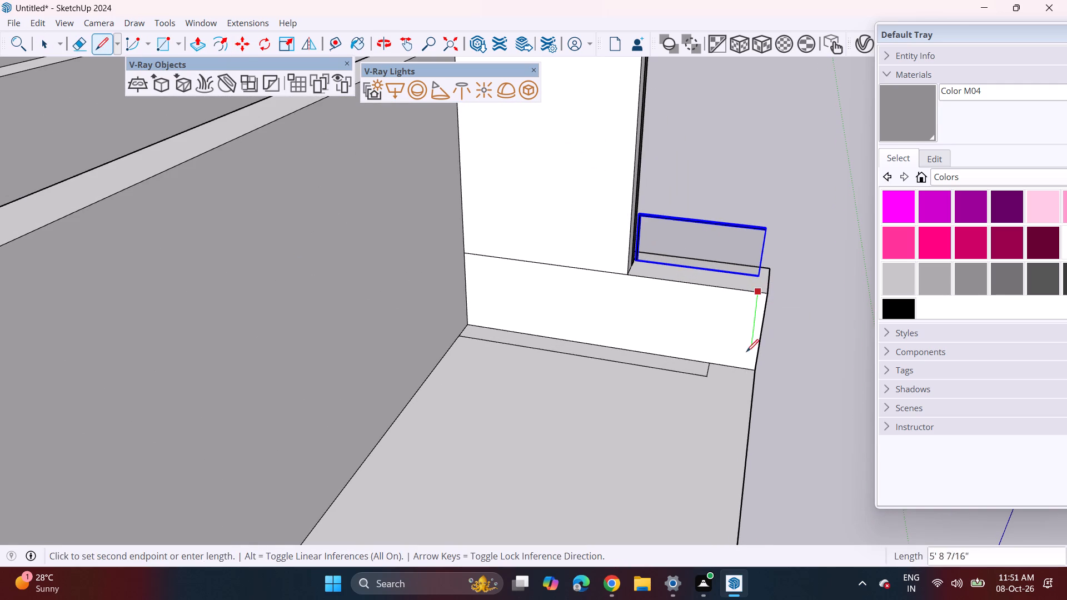
click(744, 369)
key(space)
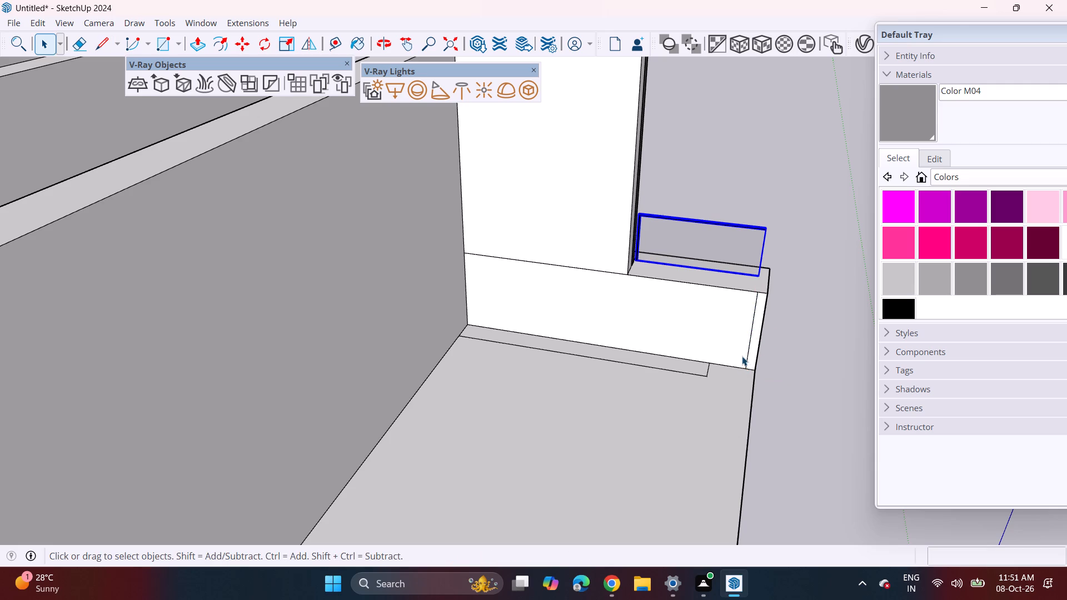
Pull the narrow strip at the parapet's outer end back 3' 5/8" along the terrace edge.
key(p)
drag(756, 349, 749, 387)
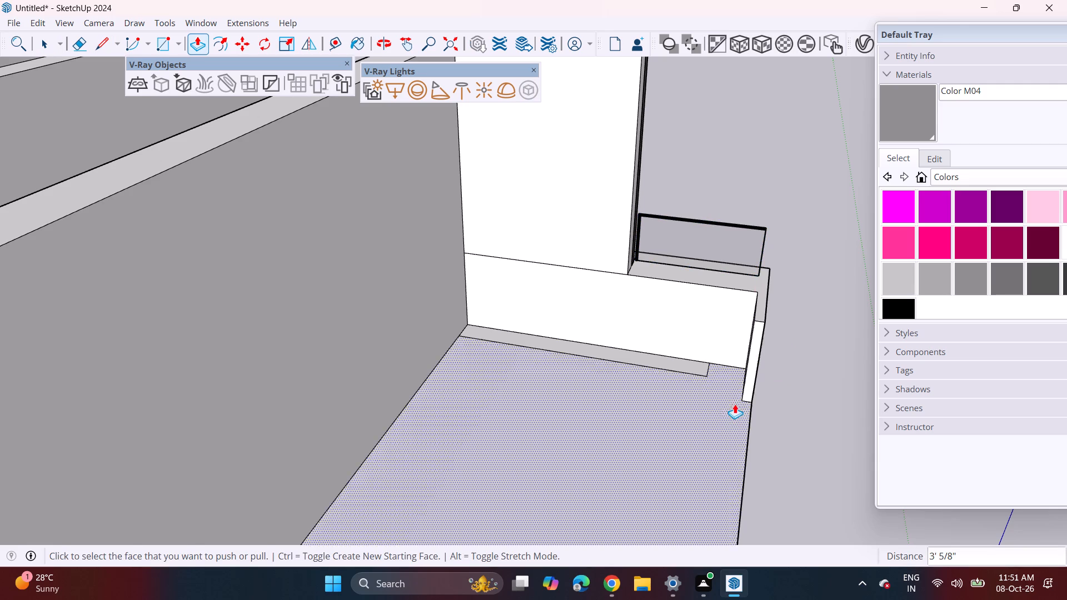
scroll(729, 413, down, 3)
shift+middle_drag(687, 452, 676, 64)
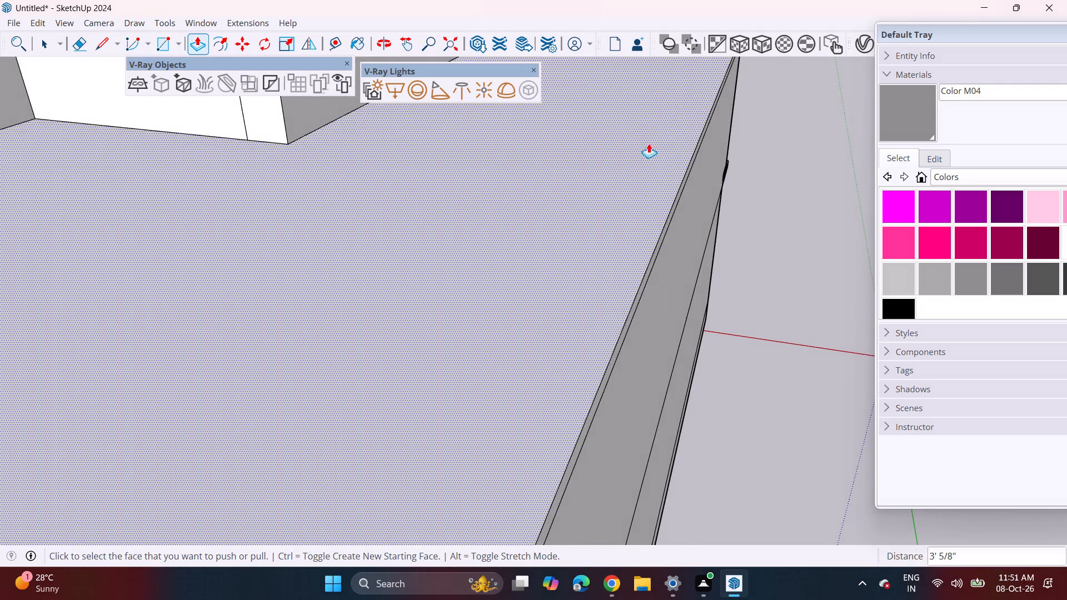
Extend the parapet along the roof terrace's long outer edge to the rear corner, about 109' 5 9/16".
scroll(649, 148, down, 7)
click(709, 71)
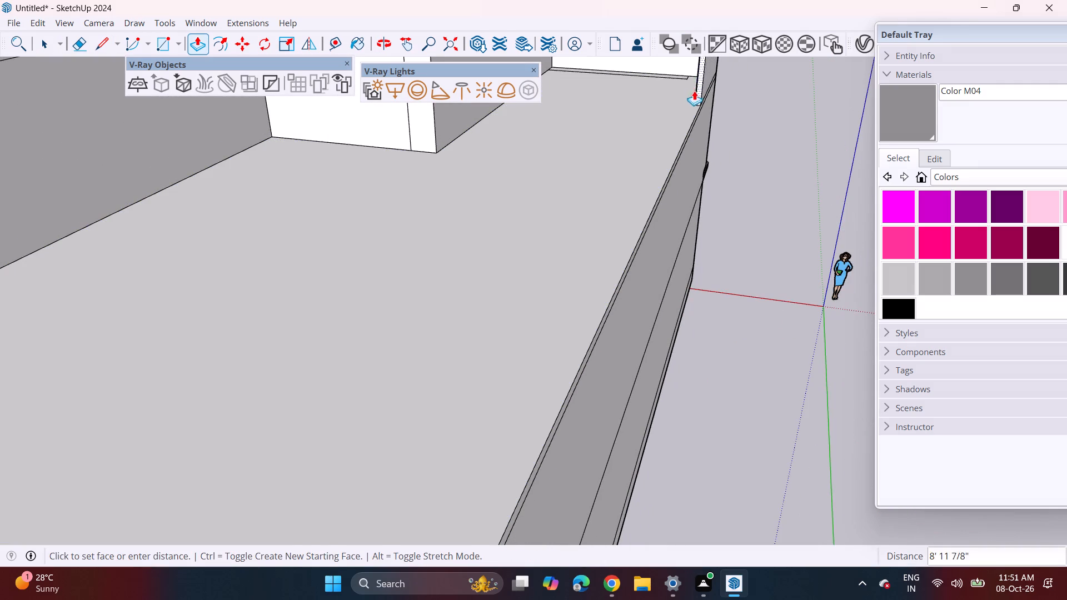
scroll(552, 271, down, 17)
shift+middle_drag(522, 377, 531, 347)
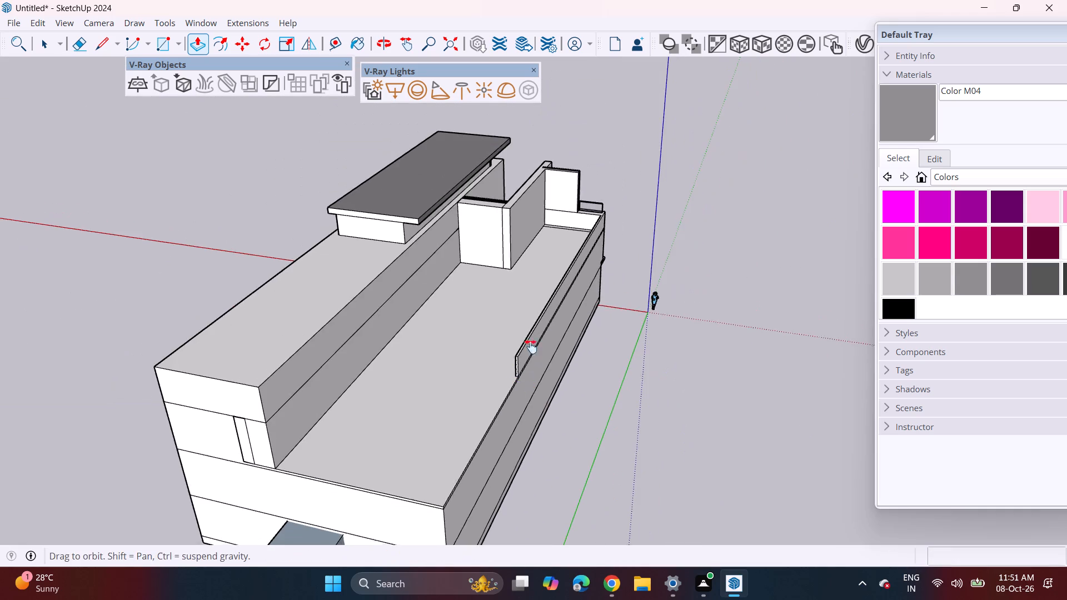
shift+middle_drag(531, 347, 555, 282)
middle_drag(330, 364, 510, 328)
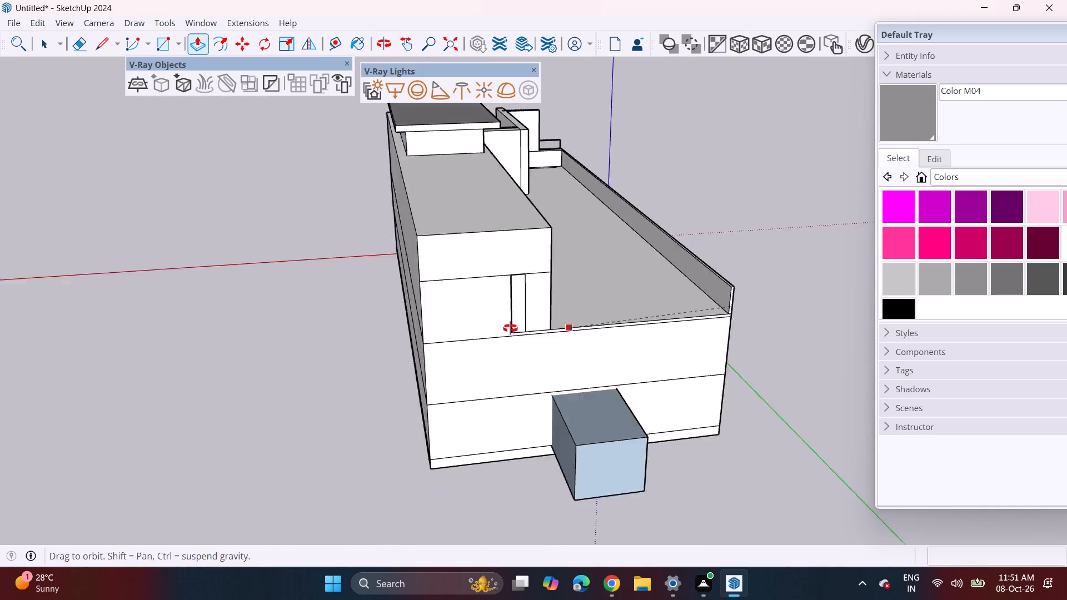
middle_drag(510, 328, 545, 324)
scroll(839, 261, up, 7)
scroll(771, 281, up, 3)
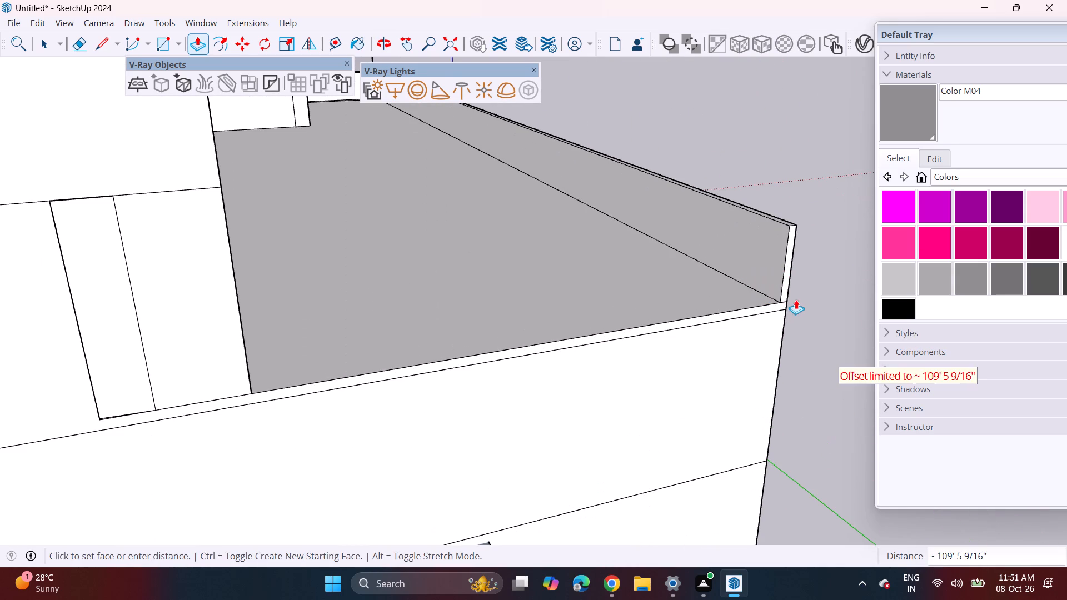
click(785, 305)
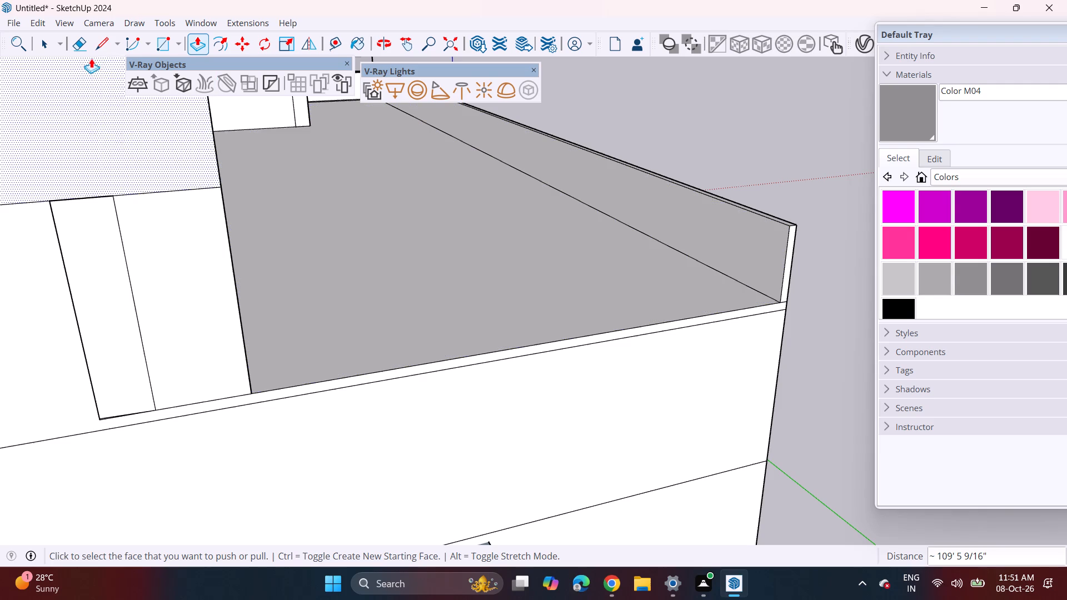
Mark off a narrow strip at the rear end of the parapet's inner face and pull it about 29' 7 1/2" across the terrace's rear edge.
click(95, 39)
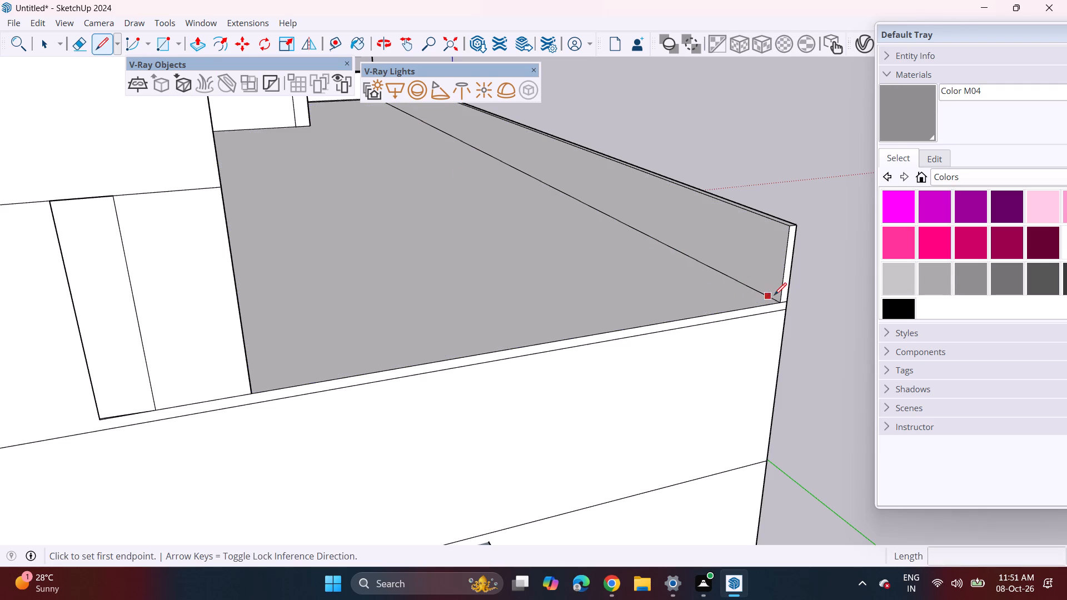
click(767, 293)
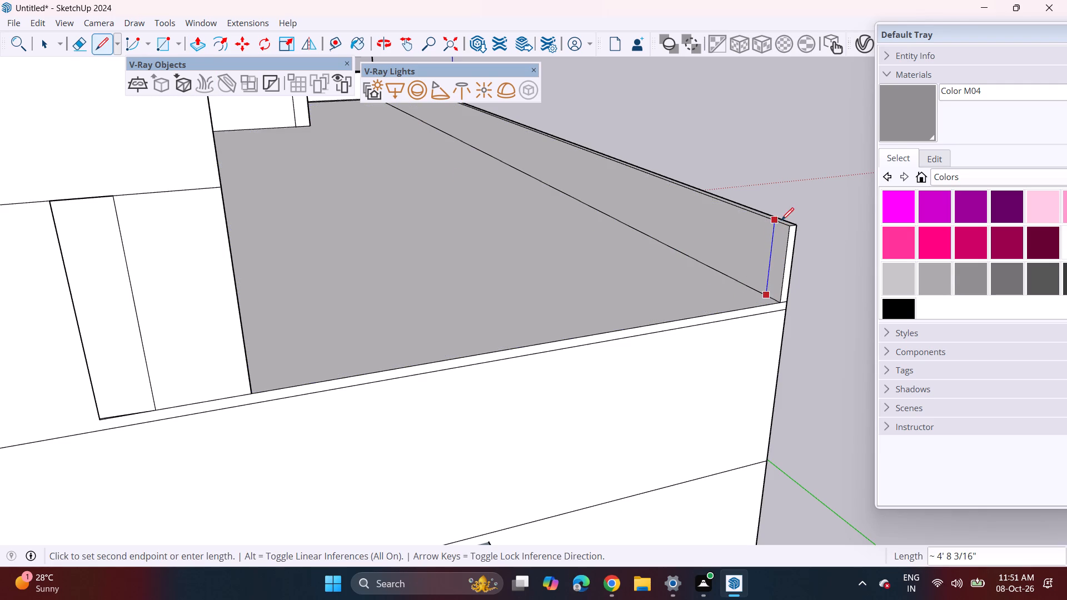
click(781, 220)
key(space)
key(p)
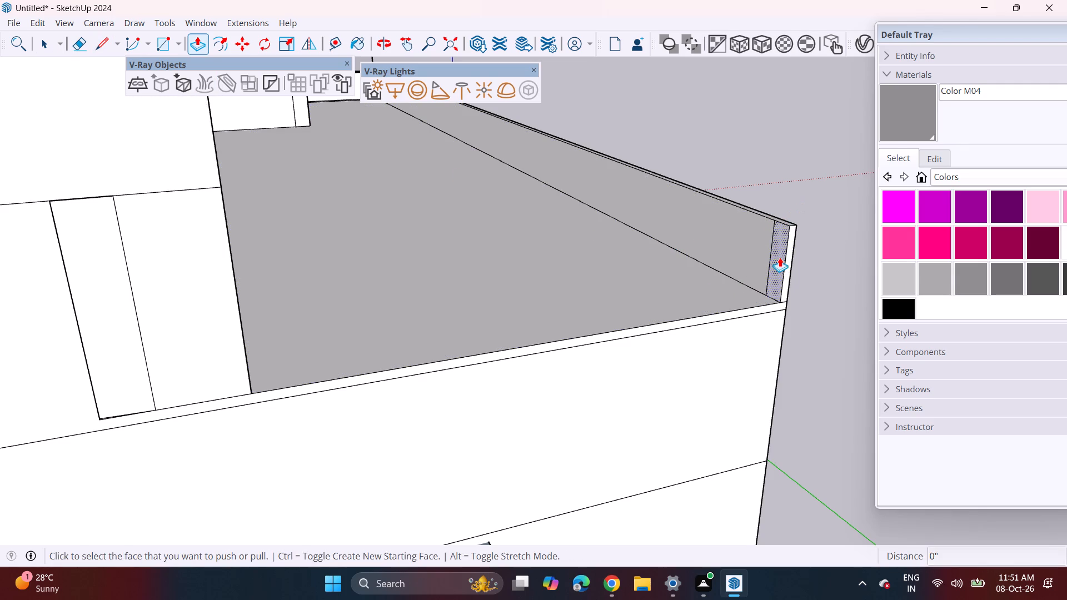
click(780, 257)
click(197, 398)
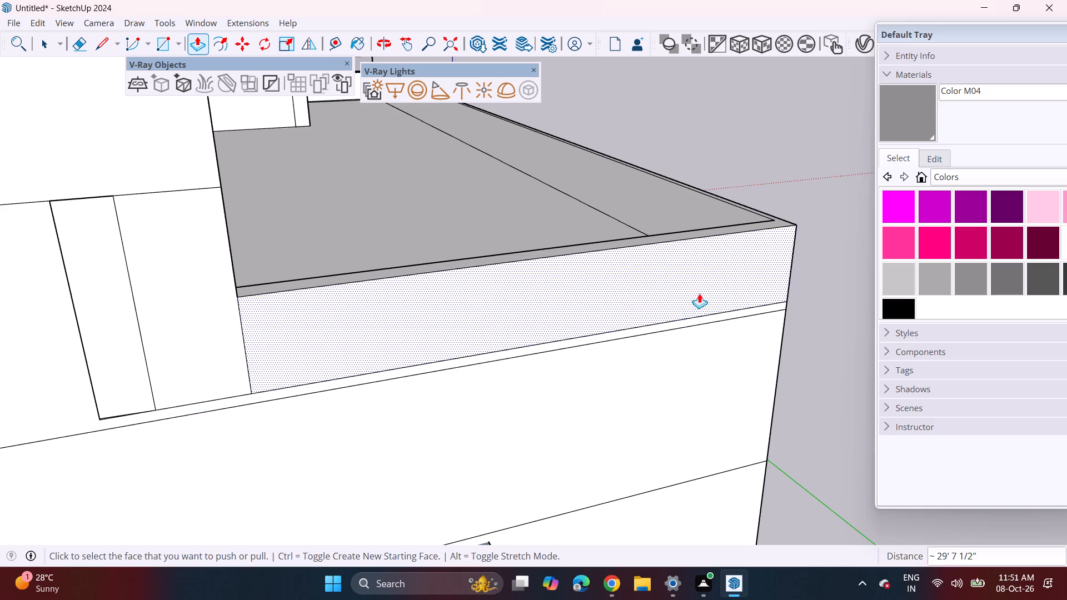
Push the box projecting from the rear ground-floor wall back into the wall, using a new starting face.
middle_drag(701, 292, 176, 383)
scroll(710, 259, down, 7)
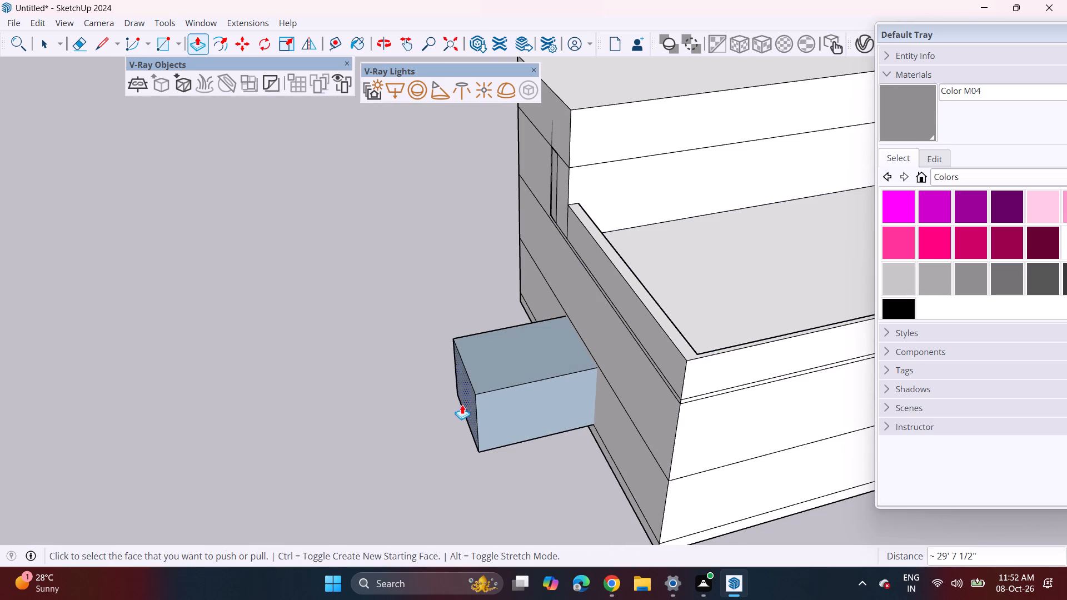
click(463, 401)
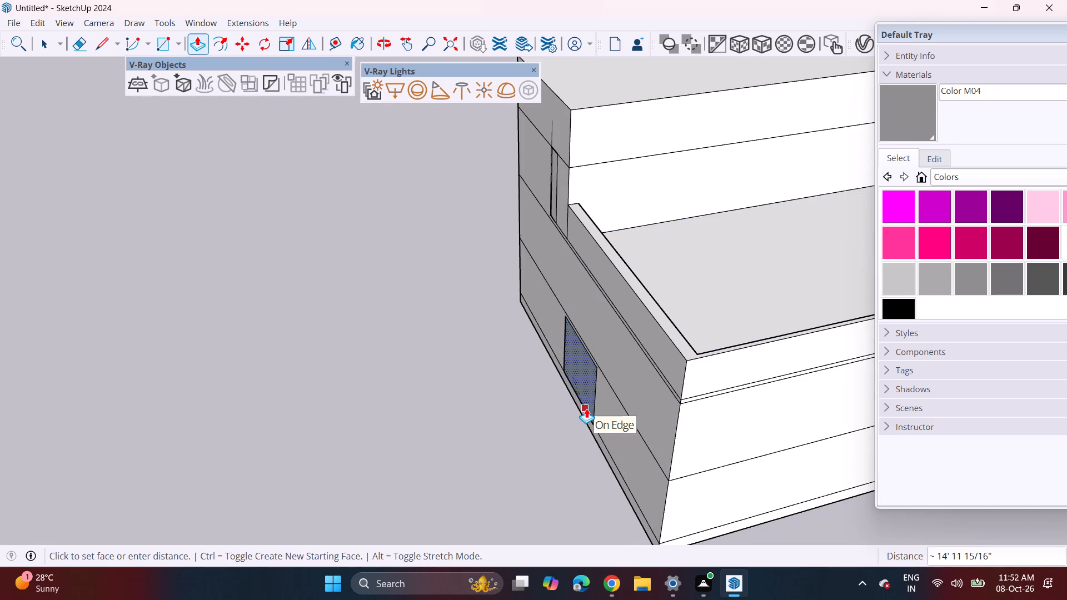
key(Escape)
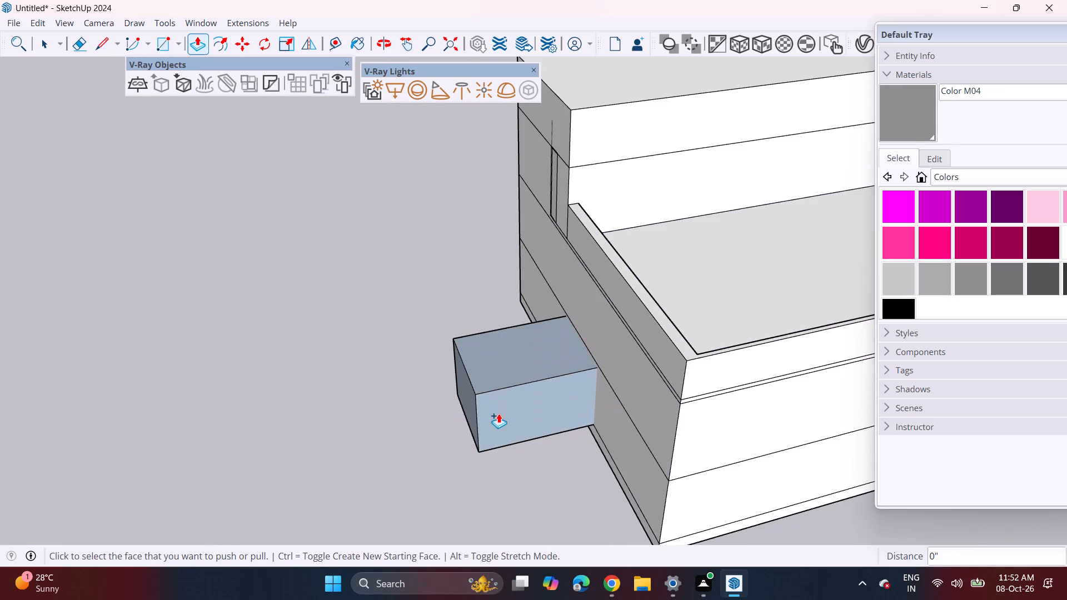
click(470, 408)
key(Escape)
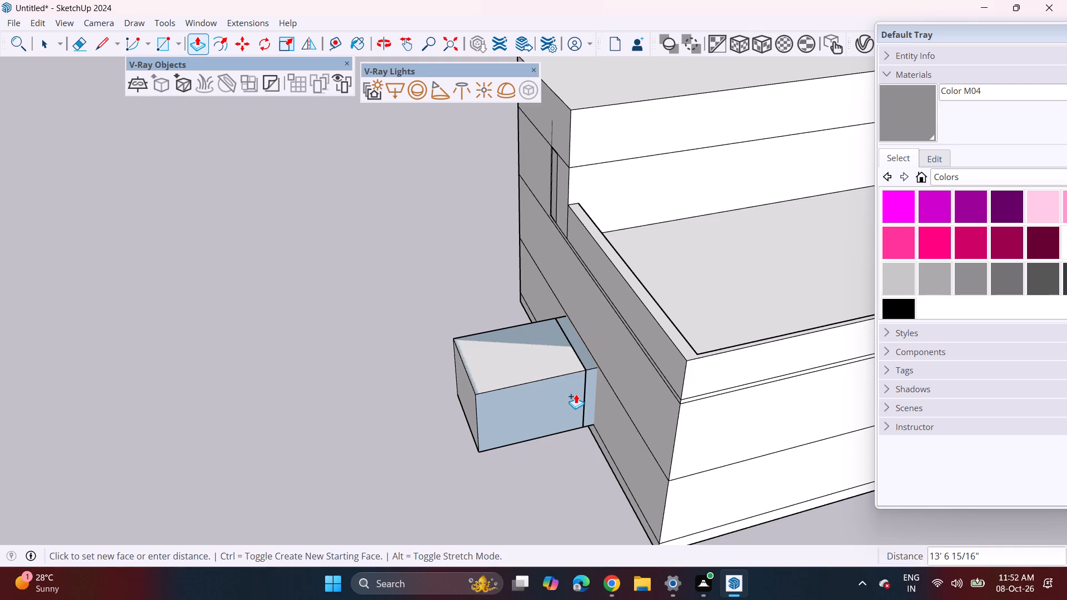
click(473, 404)
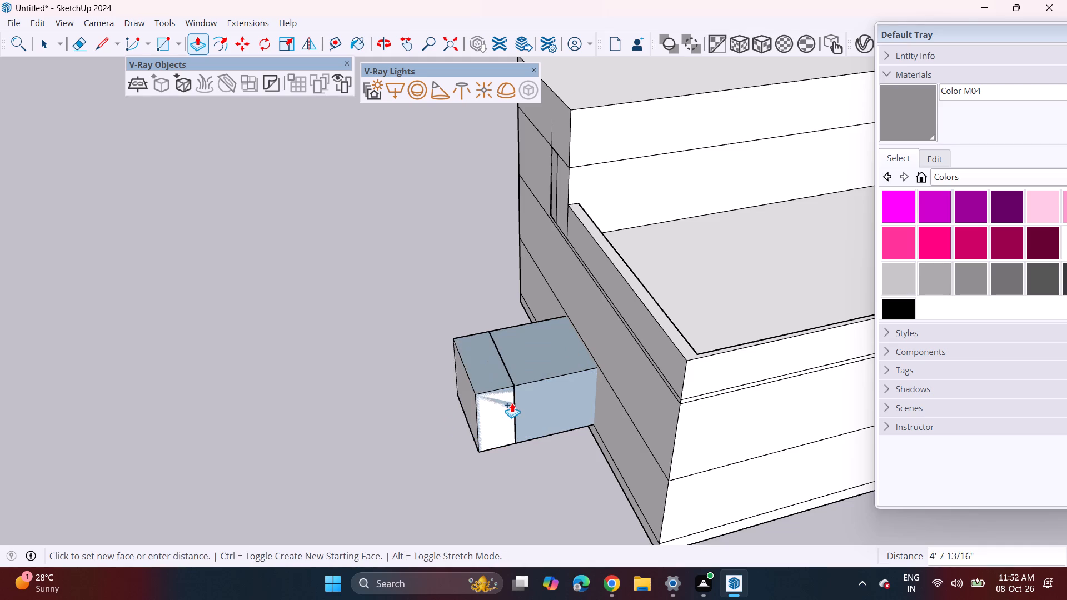
click(615, 387)
Pull the rear wall's ground-floor face outward 1' 4 5/8".
middle_drag(571, 403, 600, 376)
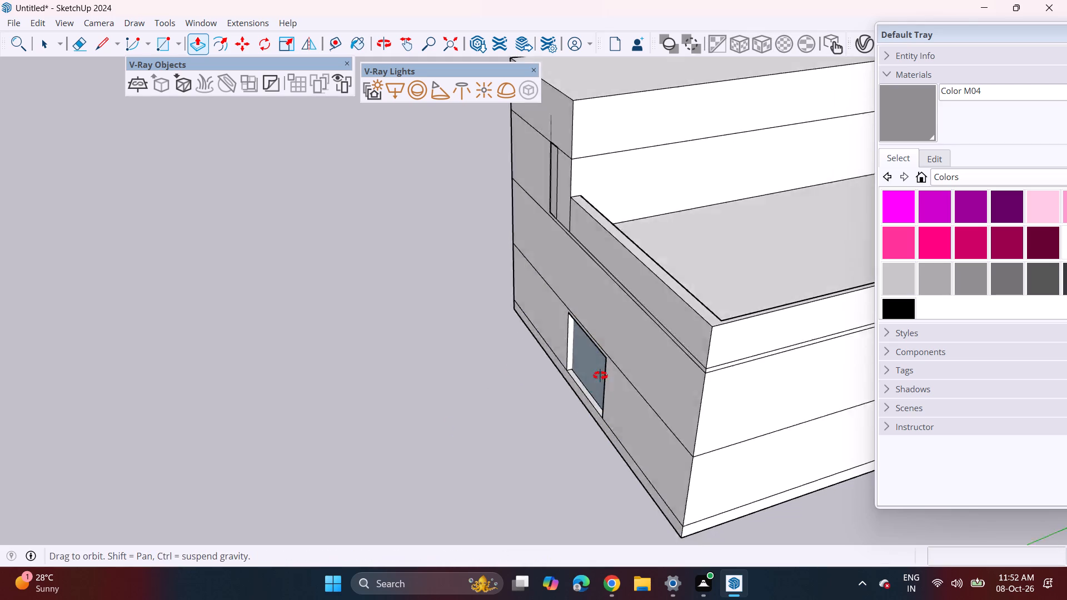
middle_drag(600, 376, 849, 222)
click(647, 317)
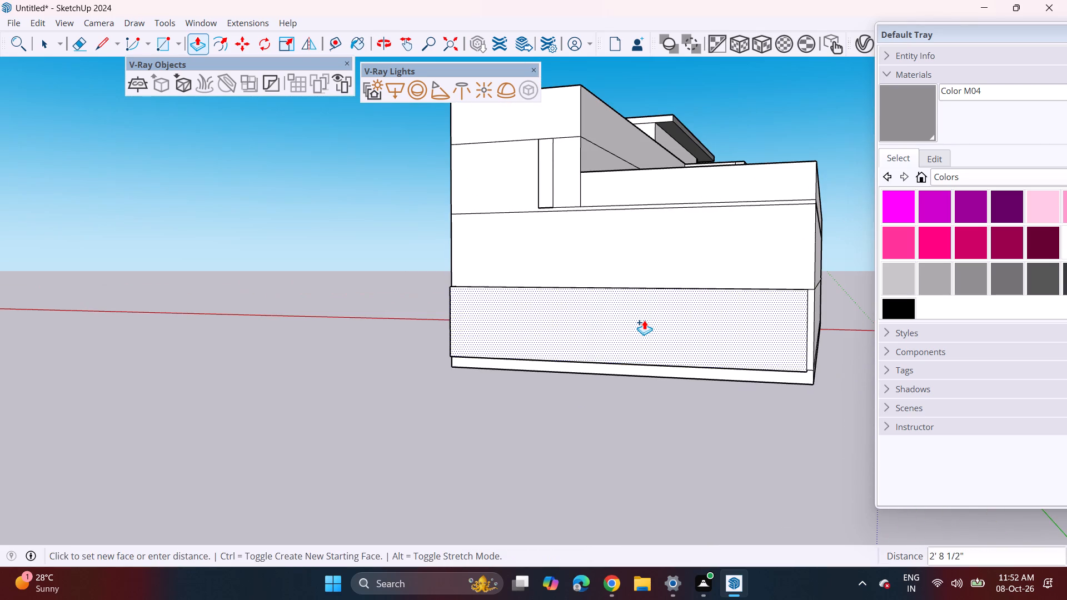
click(646, 319)
Push the rear wall's projecting ground-floor face back 5 13/16".
middle_drag(685, 318, 394, 326)
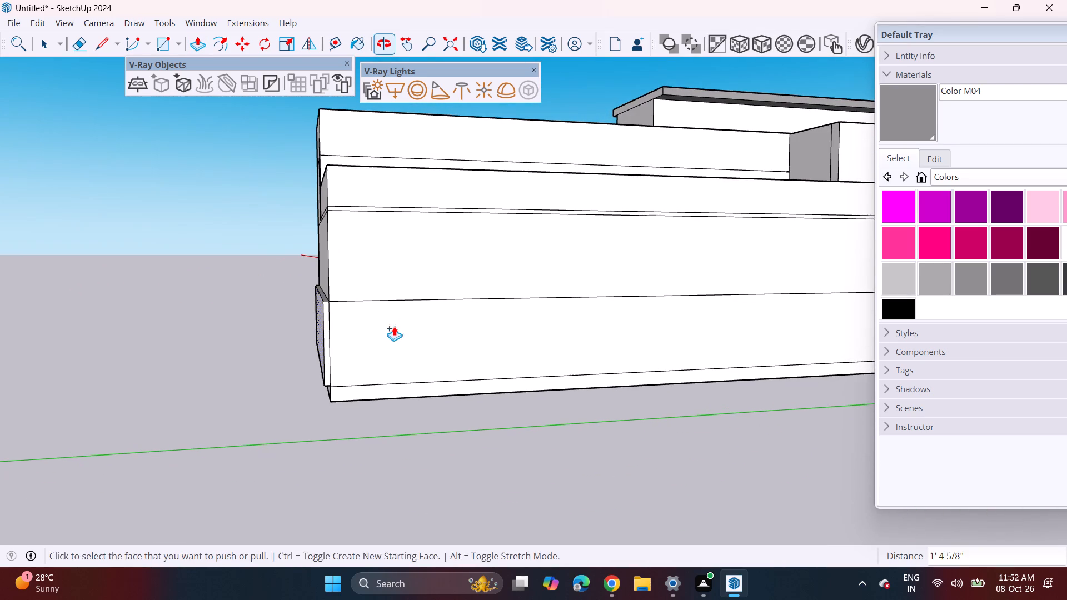
middle_drag(394, 326, 400, 325)
middle_drag(278, 351, 303, 374)
scroll(333, 364, up, 3)
click(336, 363)
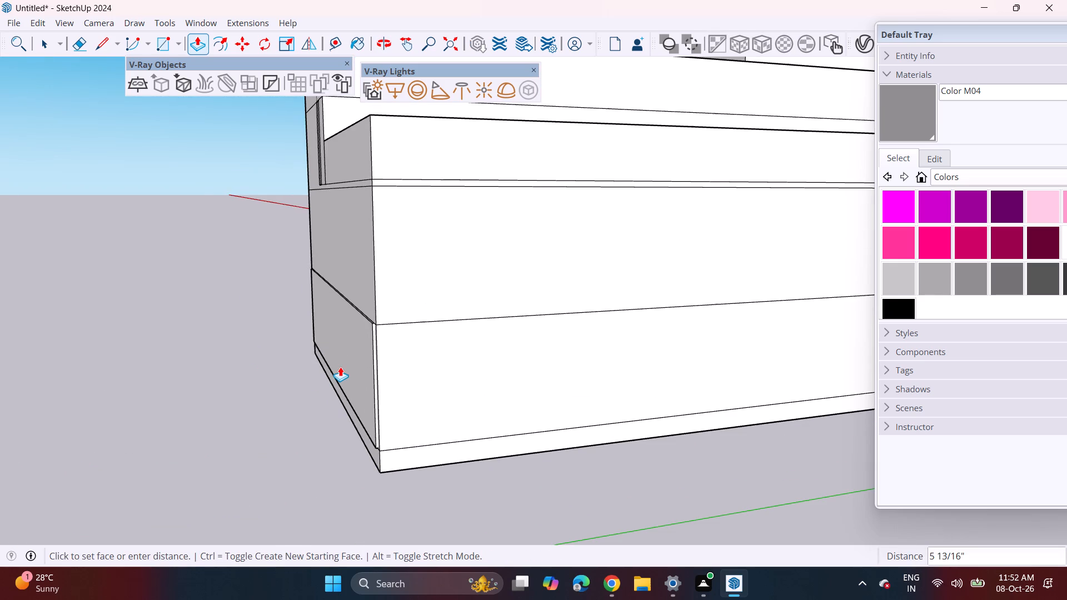
click(340, 367)
Examine the house's front elevation and roof terrace parapet from several angles.
middle_drag(606, 358, 267, 351)
scroll(420, 327, down, 9)
middle_drag(654, 327, 409, 314)
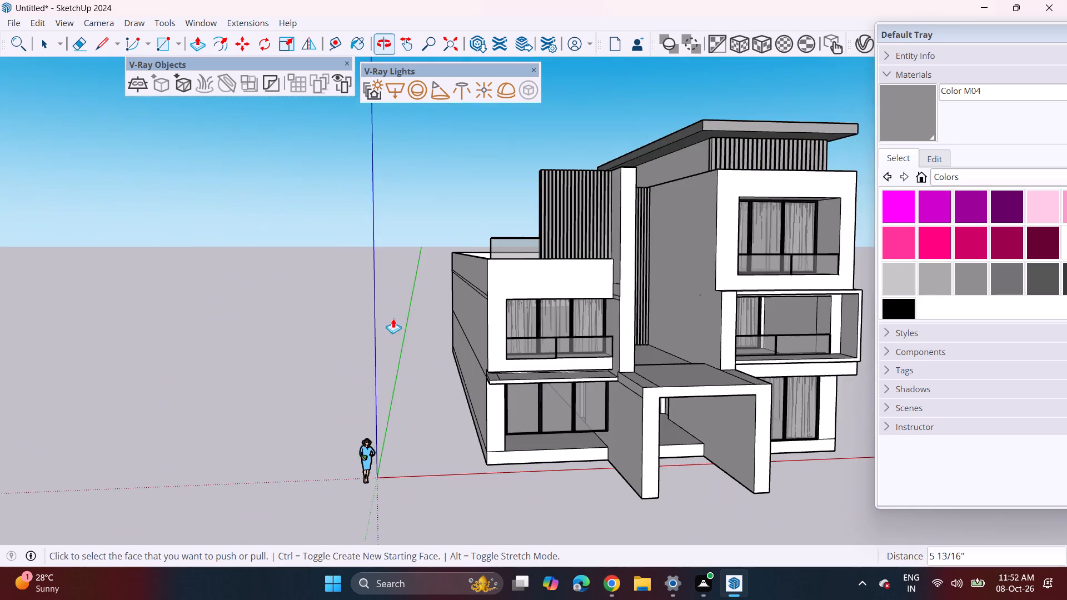
scroll(641, 323, down, 3)
middle_drag(627, 346, 505, 344)
shift+middle_drag(544, 336, 512, 296)
middle_drag(456, 311, 561, 348)
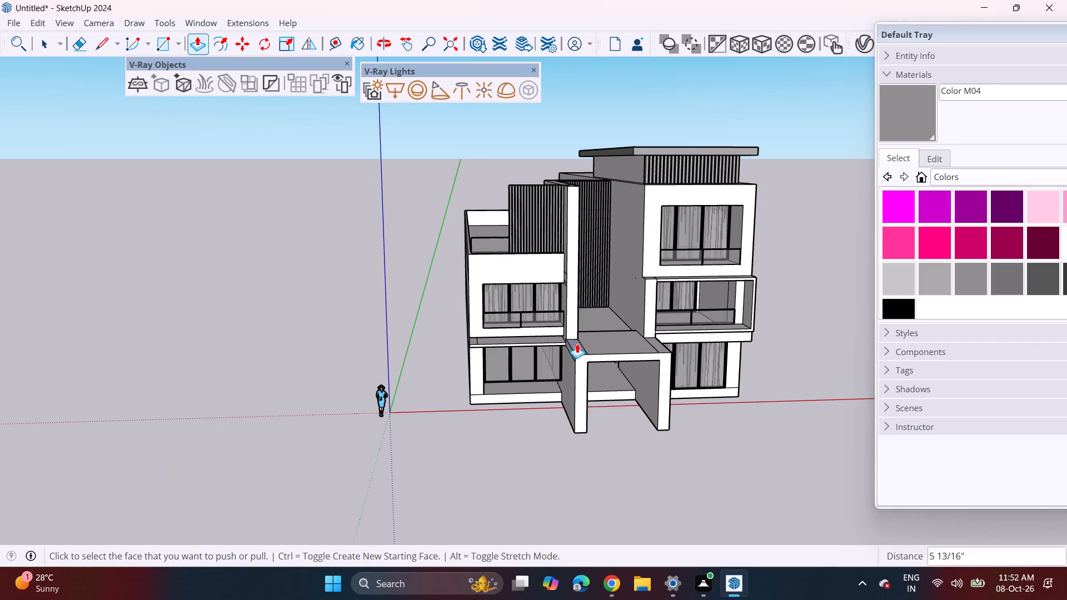
middle_drag(558, 311, 546, 281)
middle_drag(572, 329, 564, 294)
shift+middle_drag(603, 300, 545, 324)
middle_click(499, 349)
scroll(499, 349, up, 1)
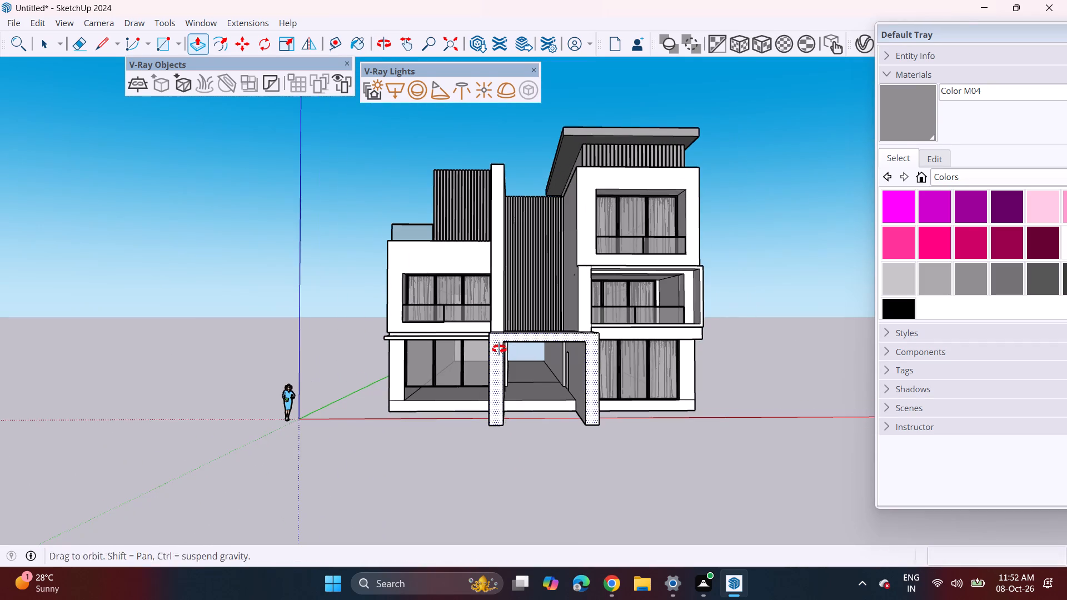
middle_drag(563, 331, 528, 314)
middle_drag(530, 314, 543, 310)
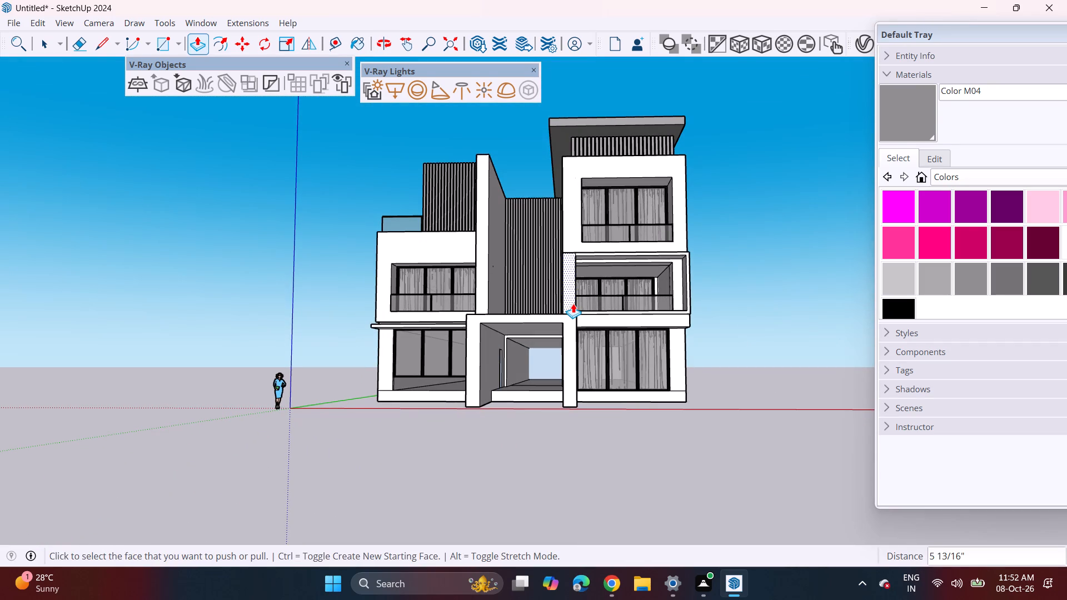
middle_drag(459, 375, 539, 356)
Scale the lower wing's ground-floor sliding door downward by about 1.28 to meet the bottom of its opening.
key(space)
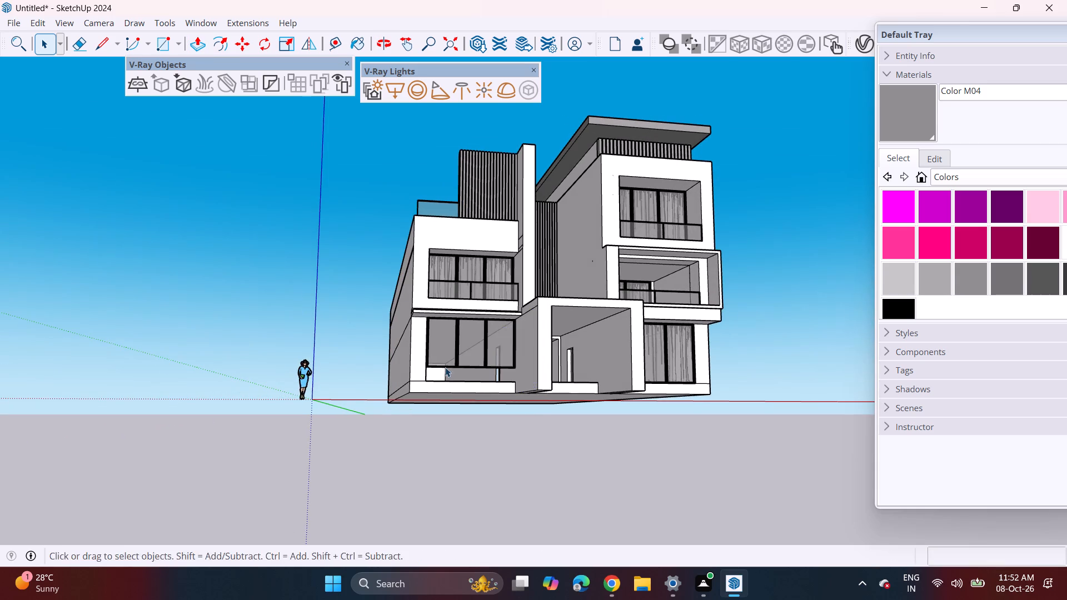
middle_drag(445, 367, 443, 376)
scroll(472, 358, up, 8)
click(468, 389)
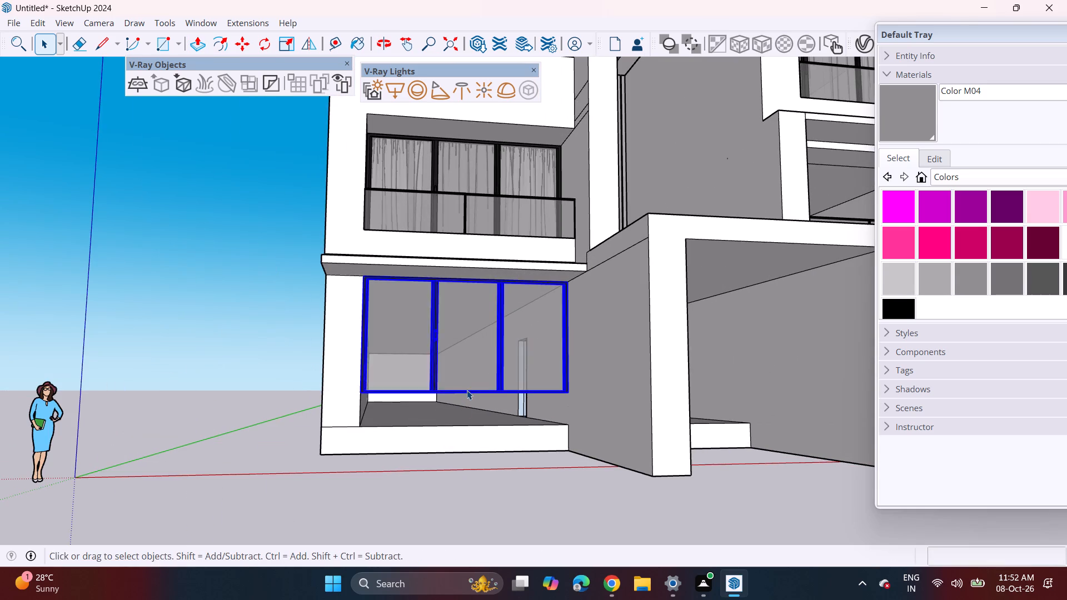
scroll(472, 382, up, 6)
click(290, 33)
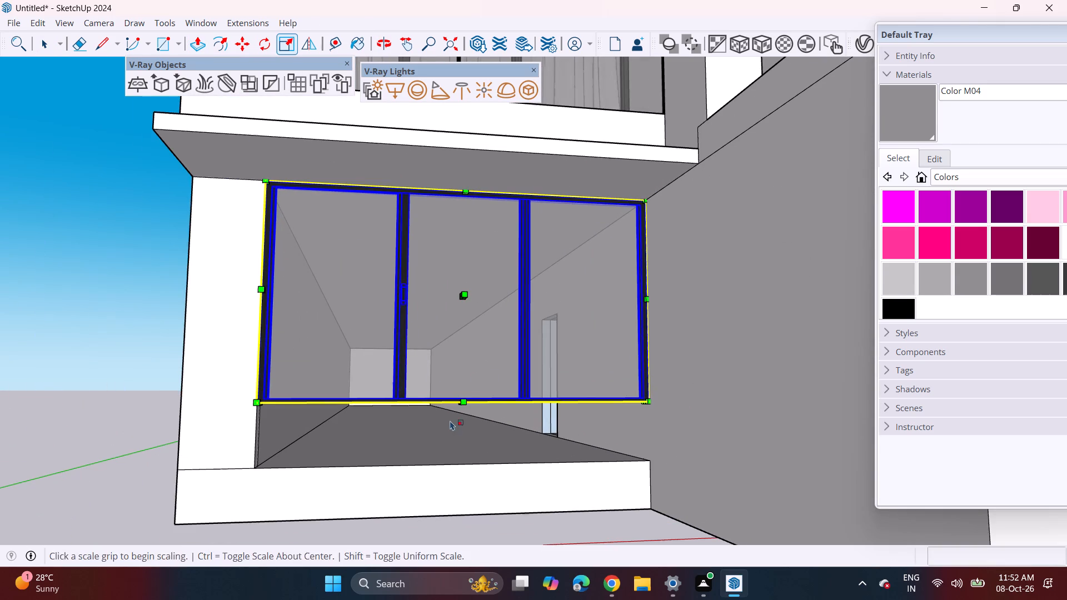
middle_drag(454, 392, 448, 330)
scroll(448, 376, up, 3)
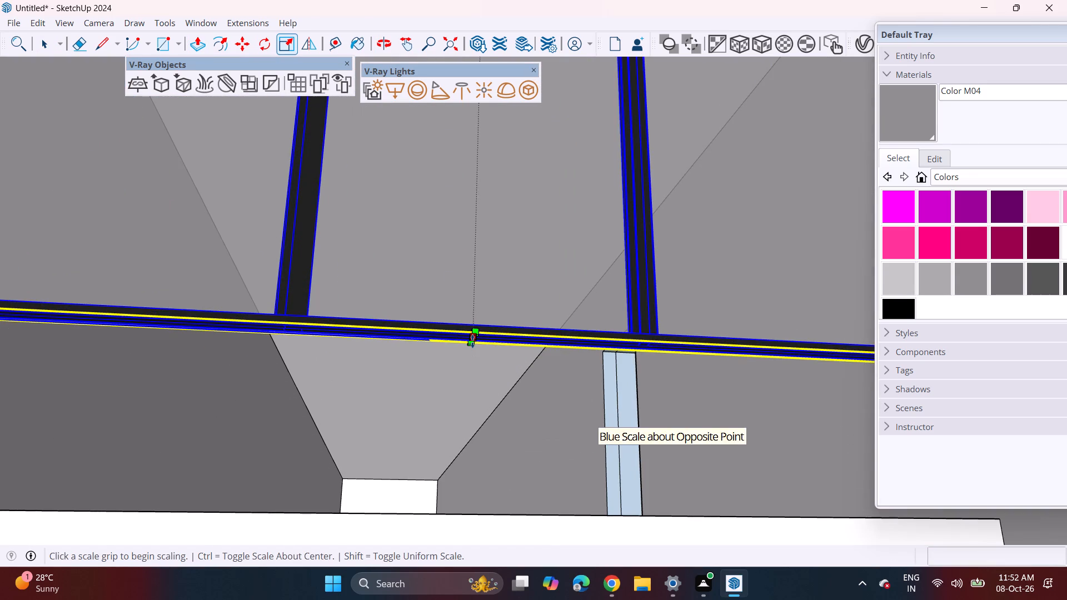
click(472, 341)
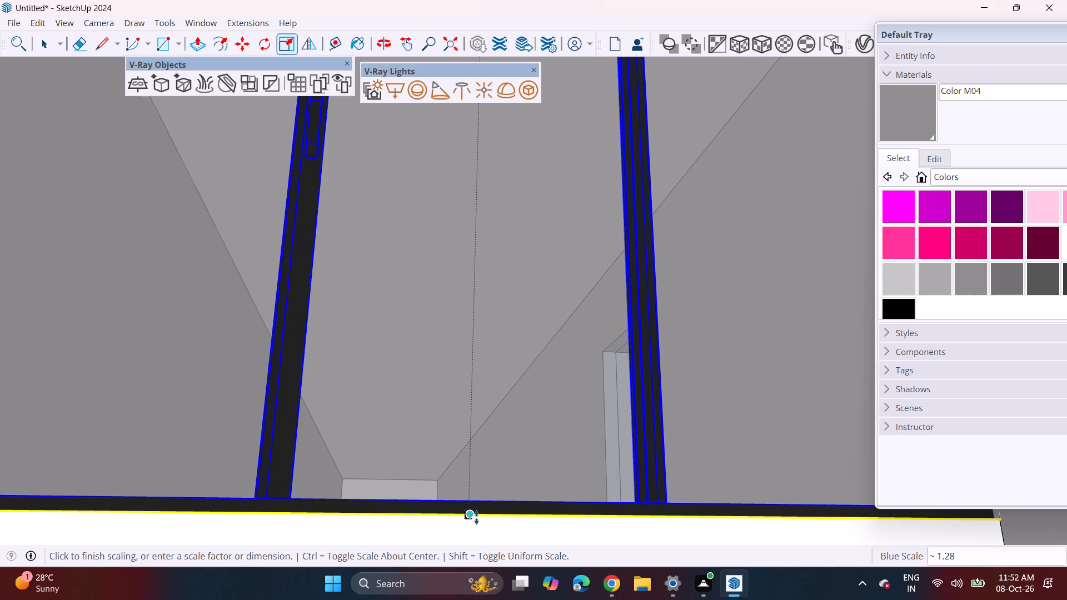
click(476, 517)
Examine the ground-floor sliding door's frame, handle and fit in its opening from outside and inside the room.
scroll(506, 396, down, 12)
middle_click(440, 512)
middle_drag(496, 352, 476, 451)
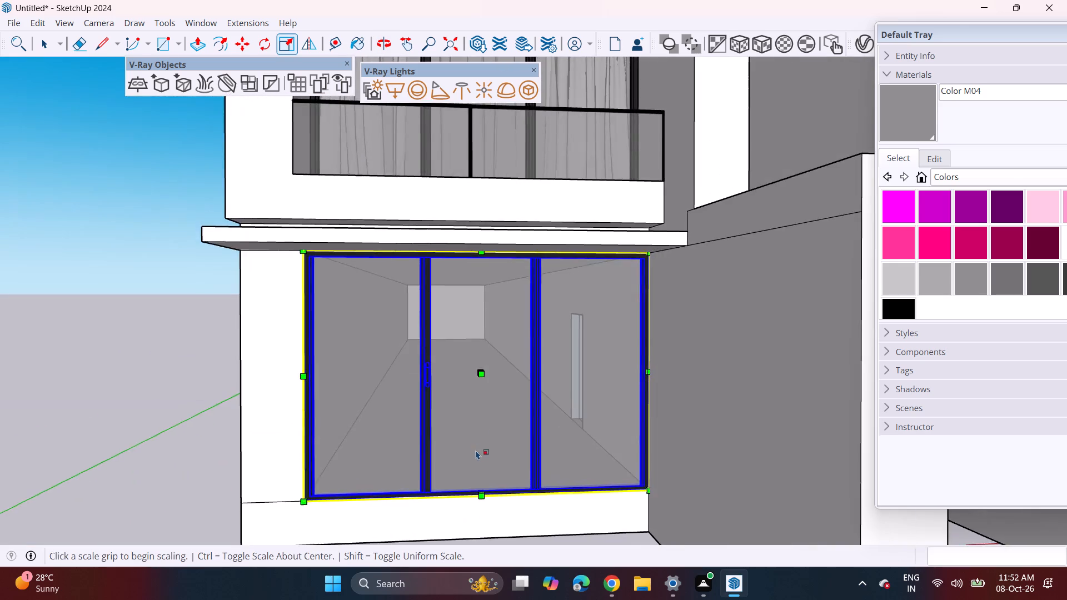
scroll(487, 398, up, 14)
middle_drag(426, 404, 1066, 422)
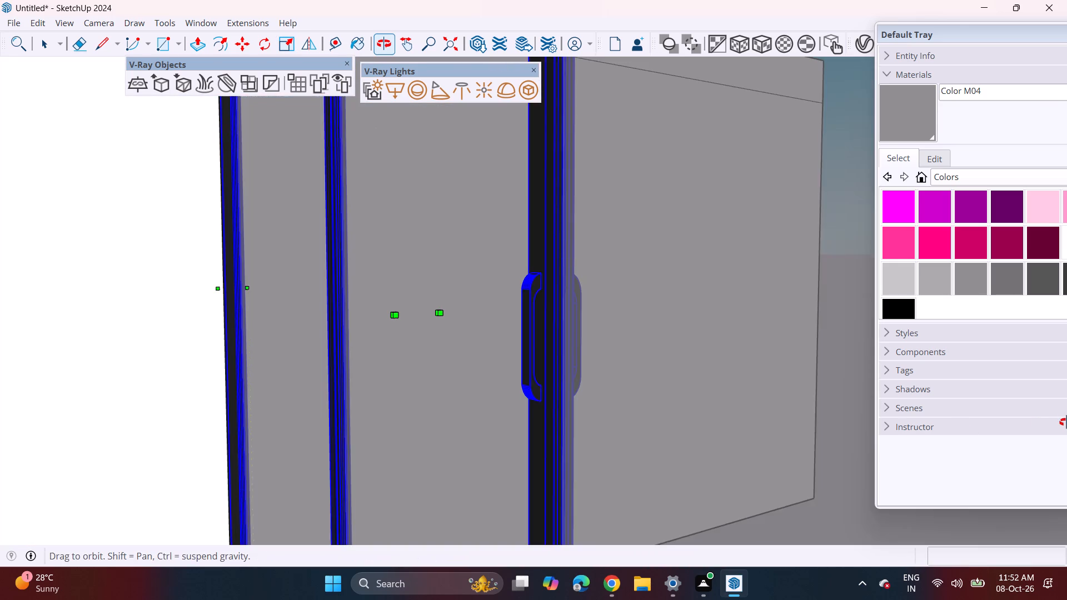
middle_drag(1066, 422, 1066, 419)
scroll(647, 415, down, 3)
scroll(517, 411, up, 13)
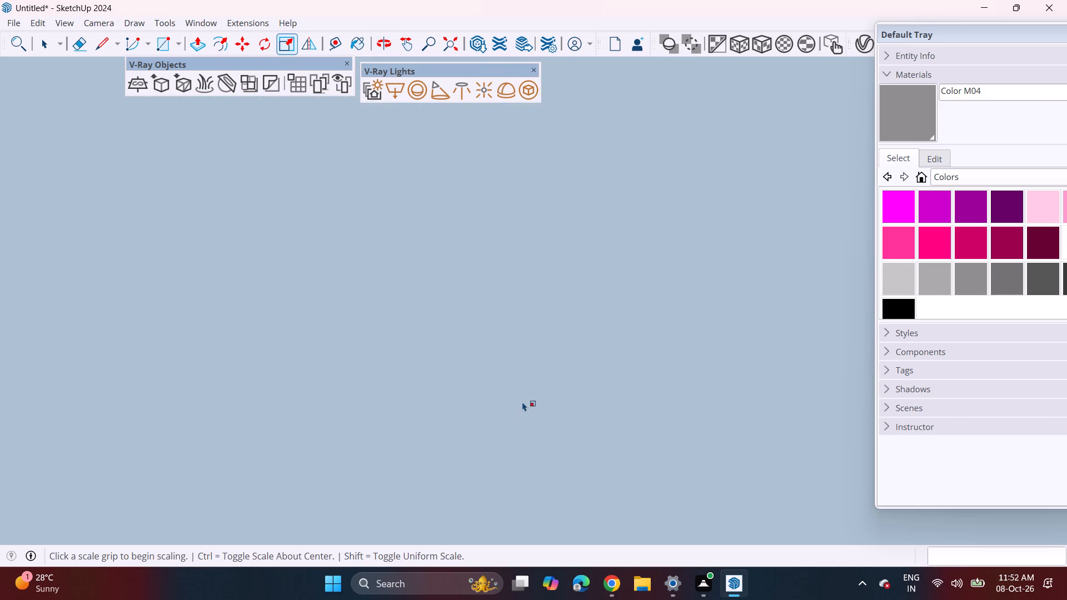
scroll(522, 402, up, 18)
middle_drag(305, 428, 483, 397)
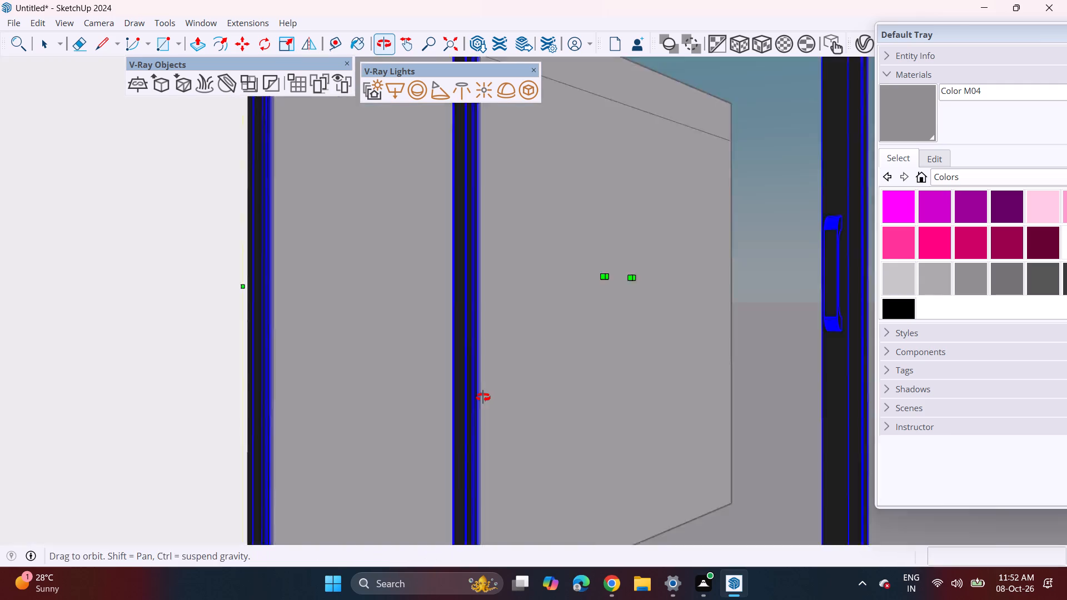
middle_drag(483, 397, 538, 392)
scroll(532, 396, down, 4)
middle_drag(520, 404, 265, 251)
scroll(256, 243, down, 5)
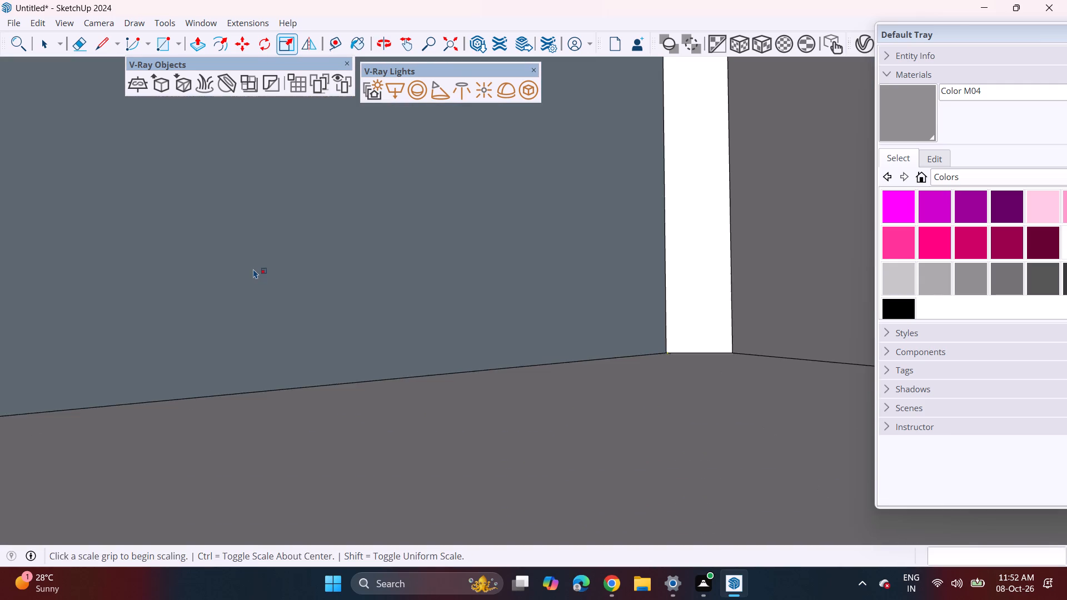
middle_drag(253, 268, 472, 296)
shift+middle_drag(133, 309, 556, 389)
scroll(331, 272, down, 4)
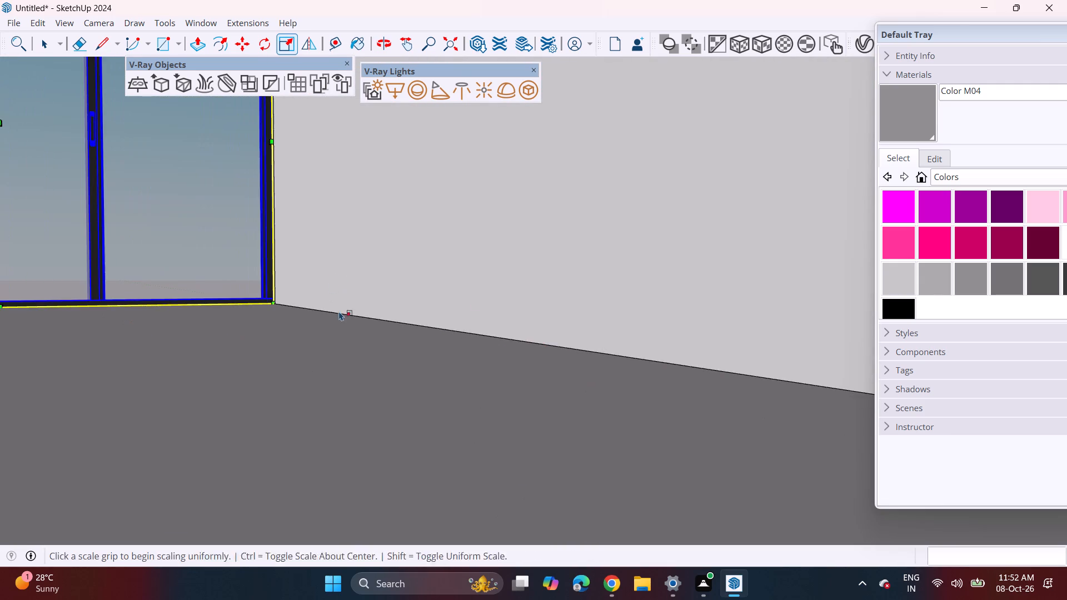
shift+middle_drag(356, 352, 413, 459)
shift+middle_drag(428, 472, 457, 492)
shift+middle_drag(180, 321, 380, 552)
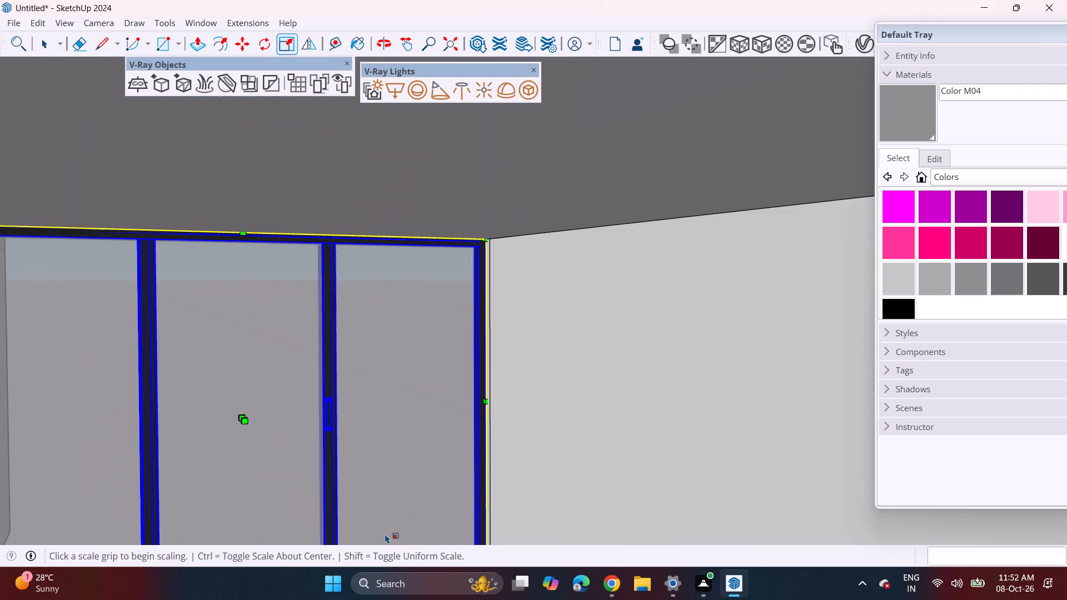
middle_drag(378, 470, 275, 448)
shift+middle_drag(269, 452, 366, 461)
shift+middle_drag(260, 473, 345, 408)
Import the curtain model Component (1) from Downloads and place it inside the room in front of the ground-floor sliding door.
click(10, 30)
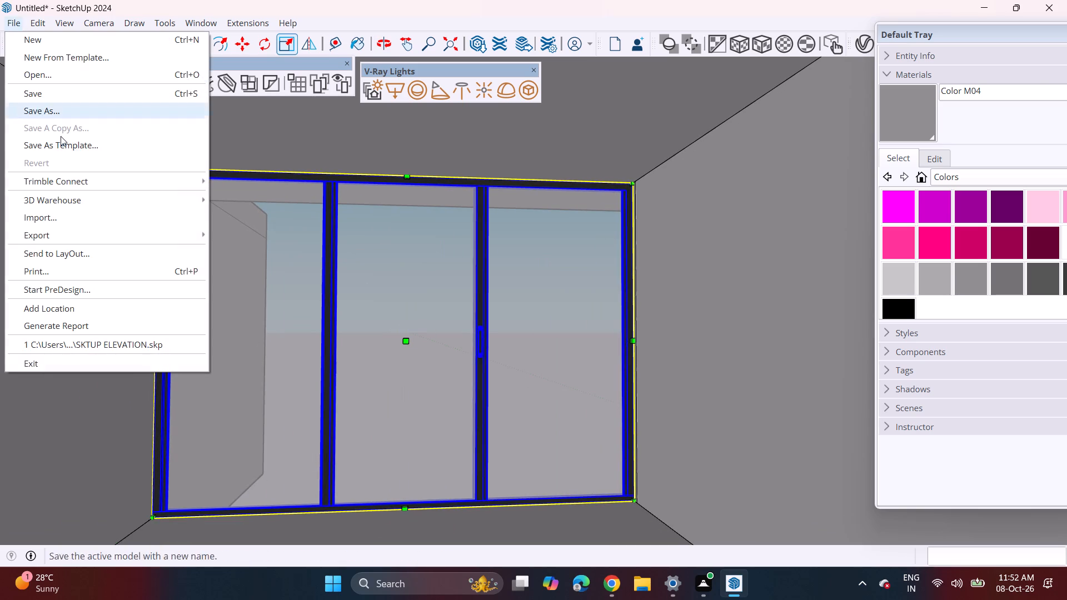
click(69, 219)
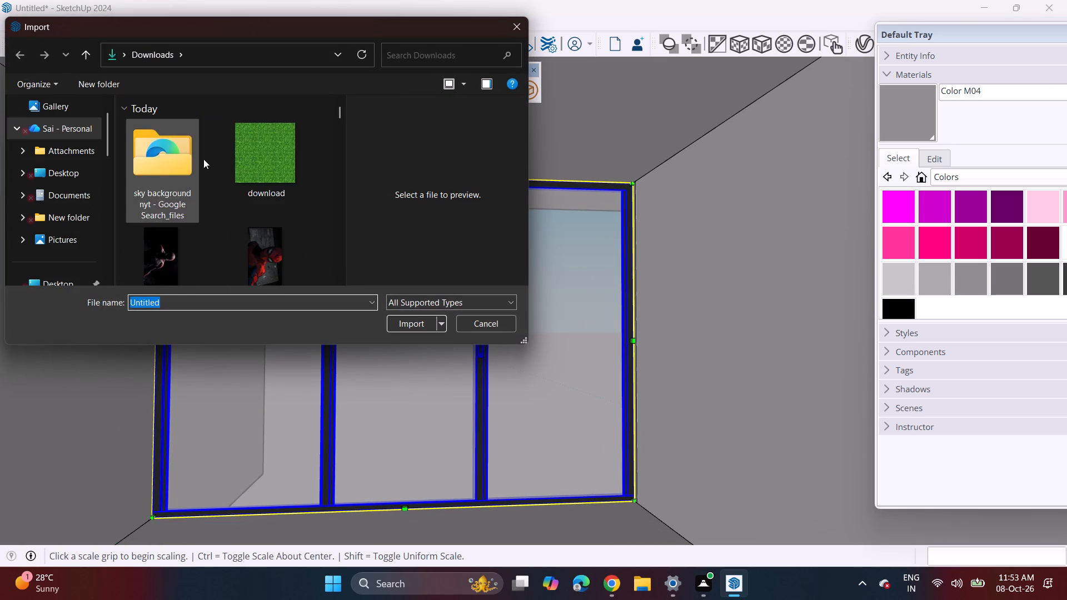
scroll(217, 178, down, 8)
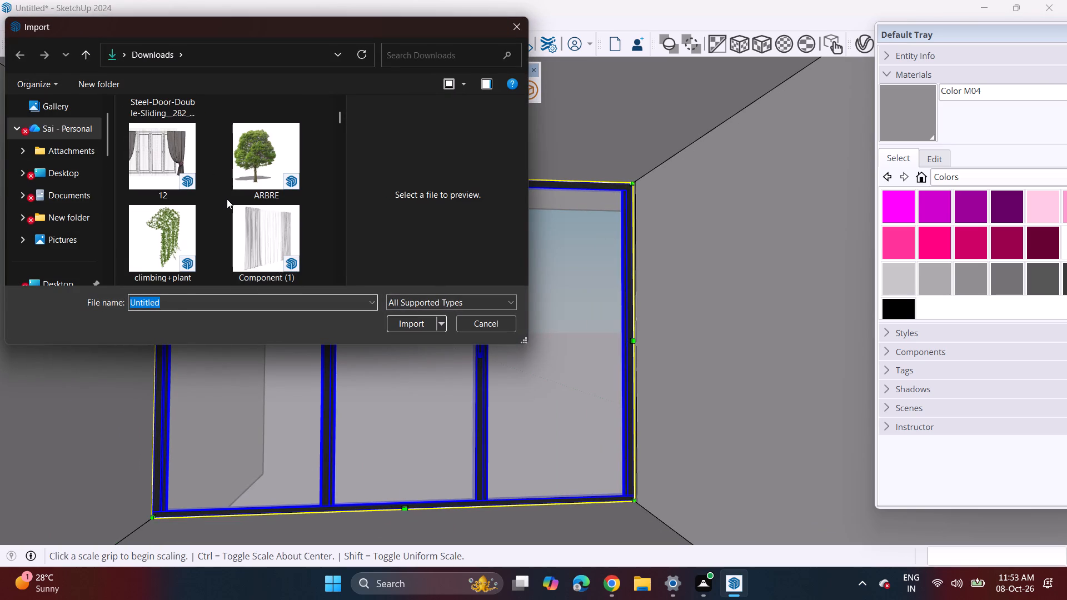
click(245, 229)
click(411, 325)
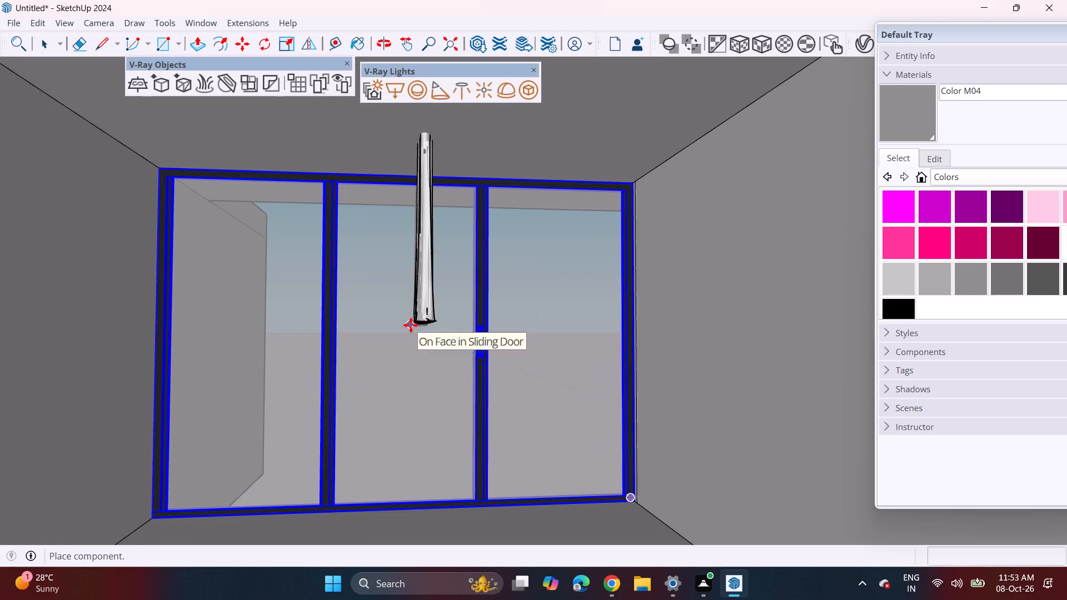
click(406, 486)
Rotate the curtain 90° about the vertical axis so it runs parallel to the sliding door.
shift+middle_click(411, 394)
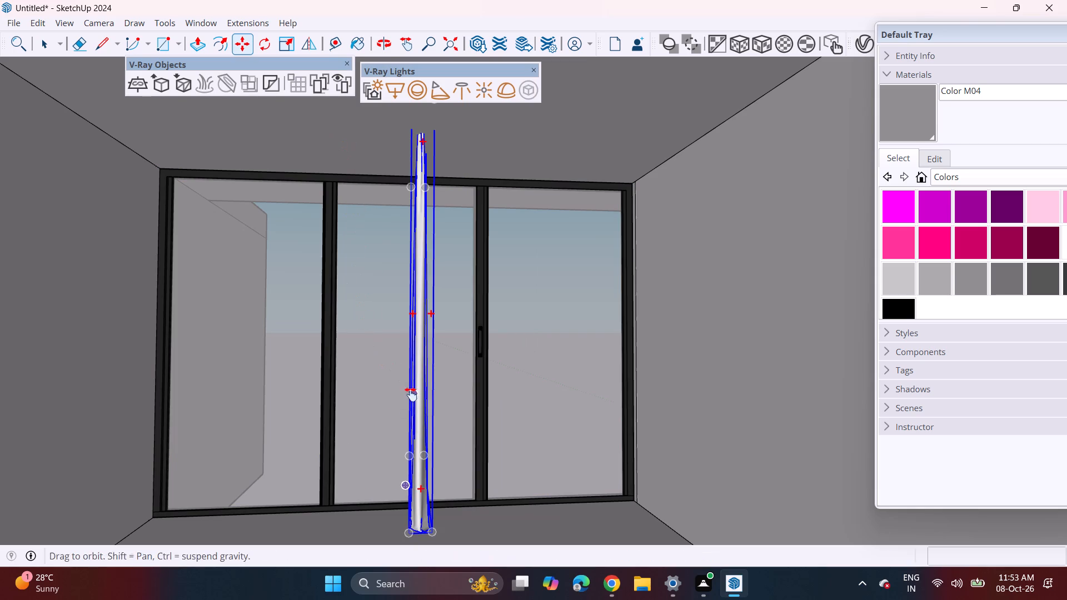
scroll(393, 372, down, 2)
click(269, 47)
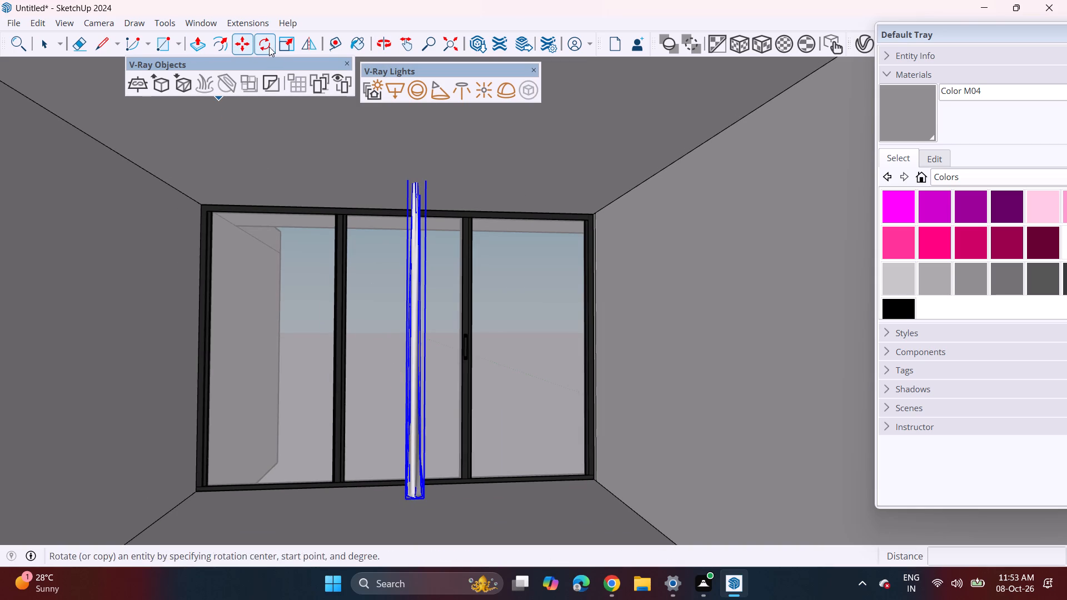
click(496, 504)
click(561, 499)
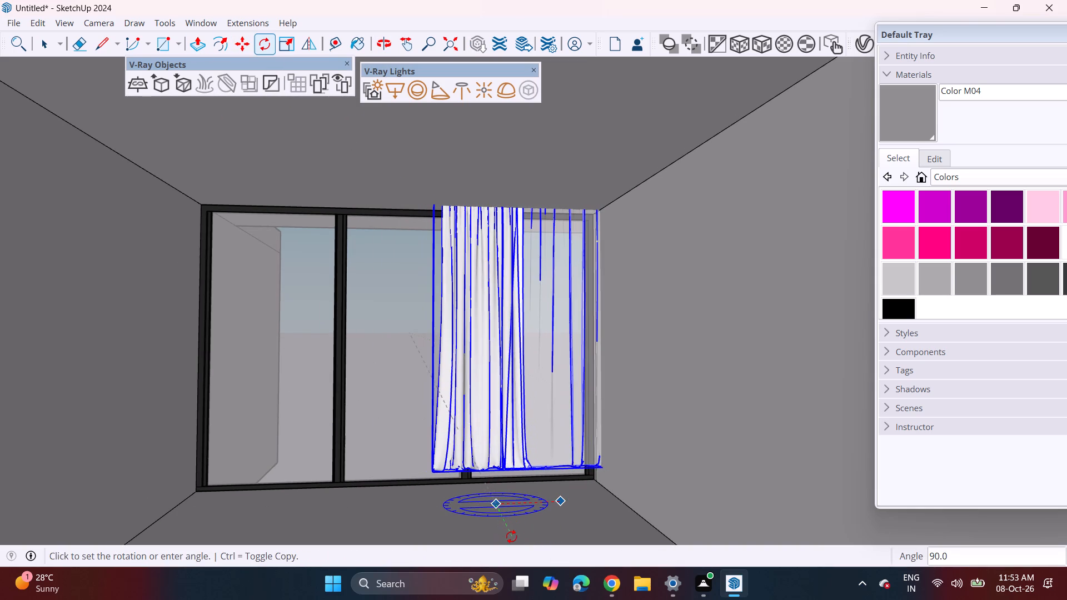
click(511, 537)
Move the curtain about 8' 1 1/2" to the upper left corner of the door wall, as seen from inside.
click(233, 48)
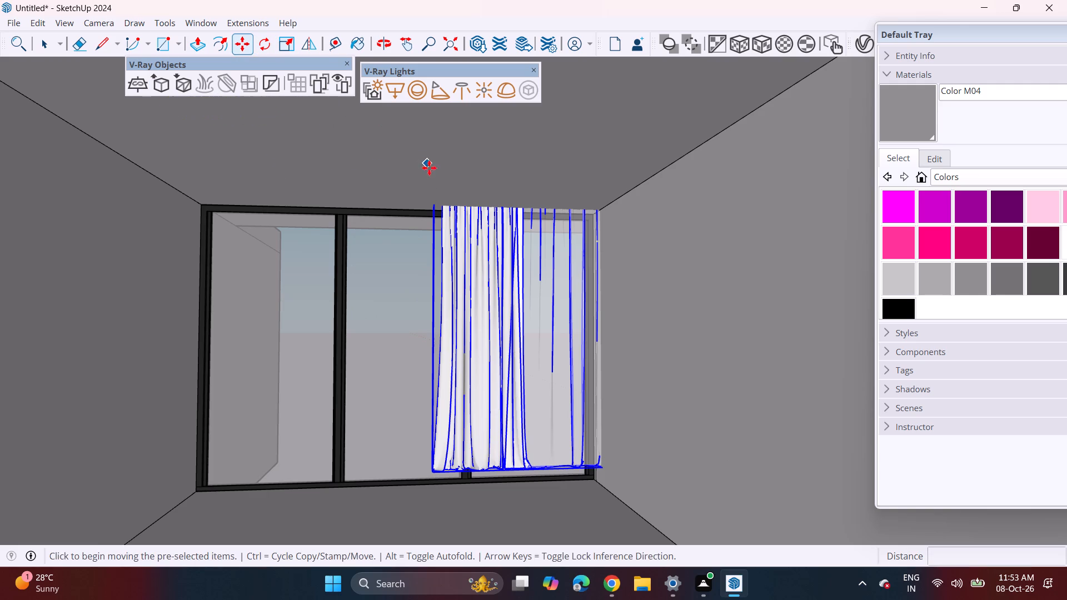
click(438, 187)
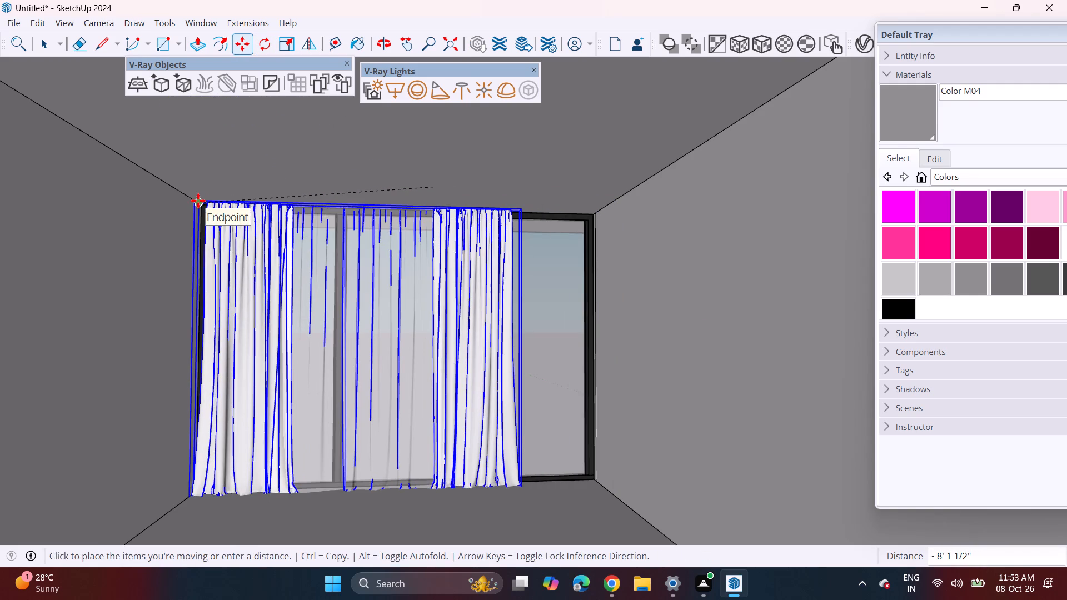
click(200, 200)
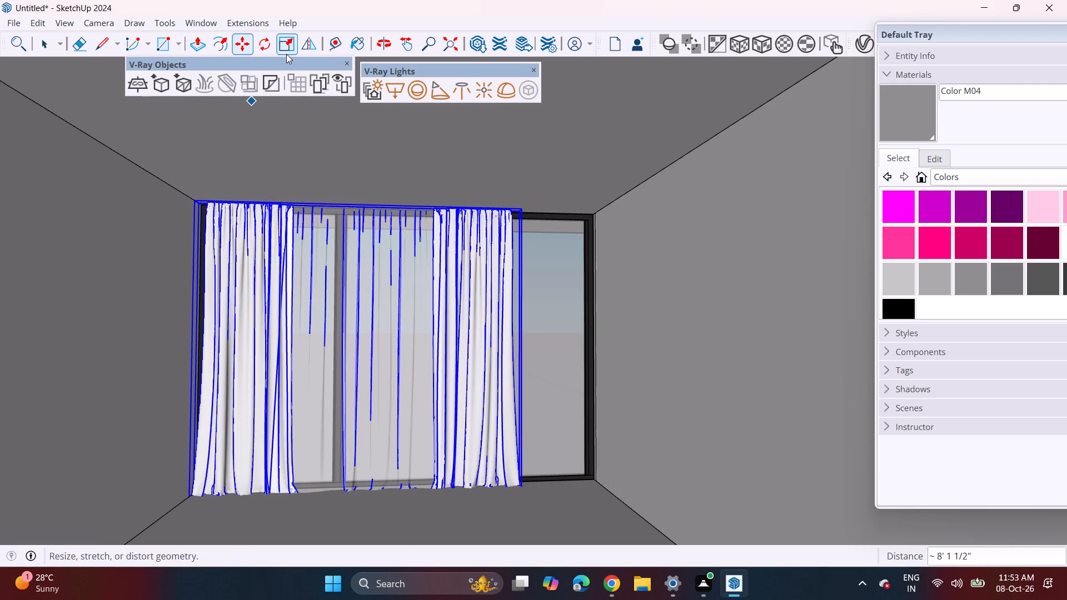
Scale the curtain along its width only, stretching it to the far side of the sliding door's opening.
click(289, 54)
scroll(554, 328, up, 1)
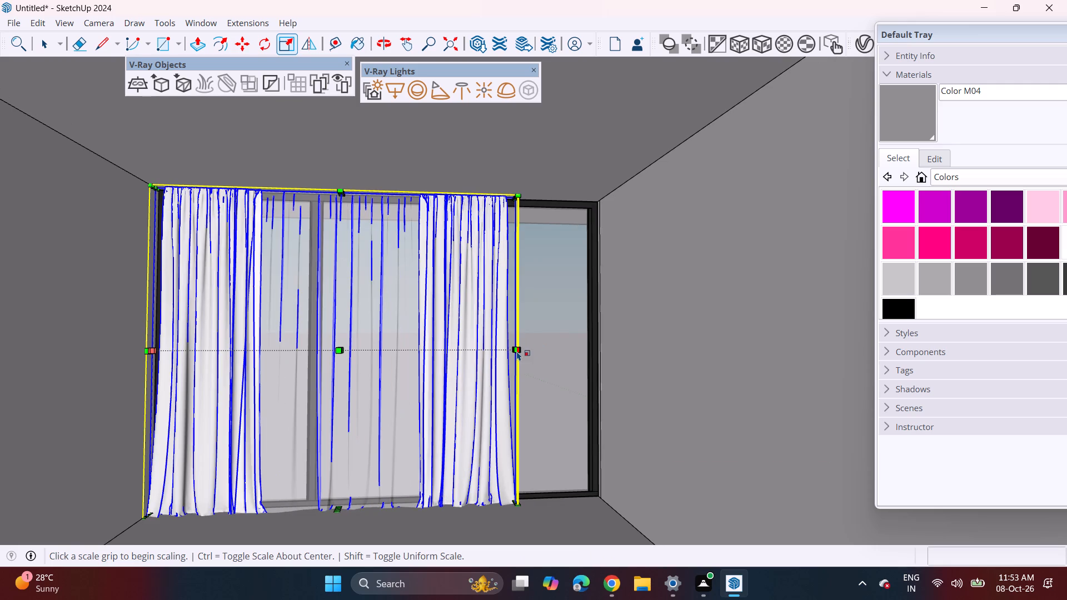
scroll(512, 344, up, 4)
middle_drag(530, 354, 570, 373)
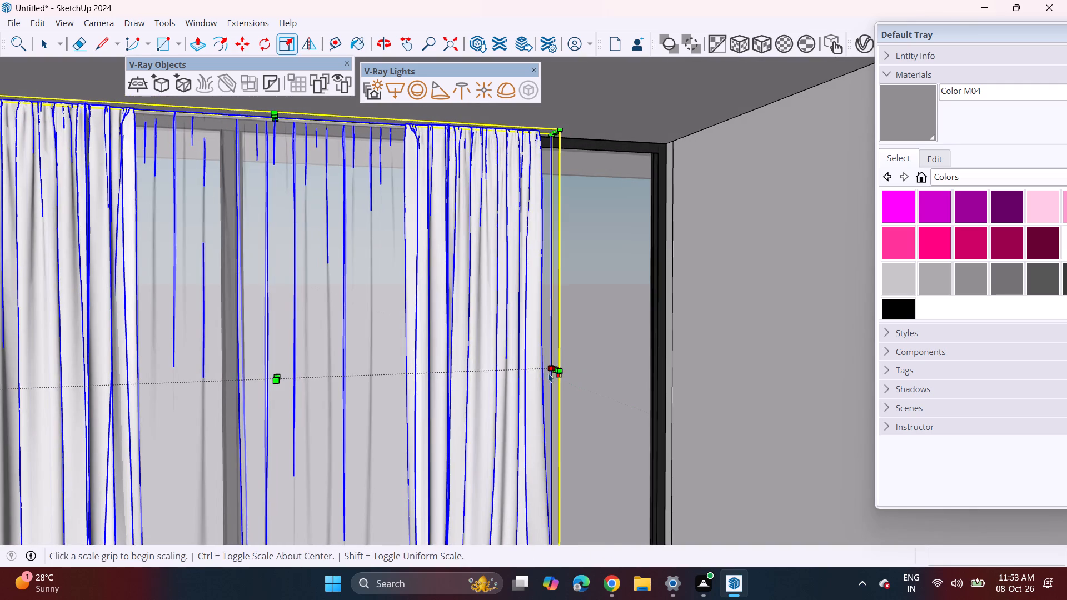
click(554, 373)
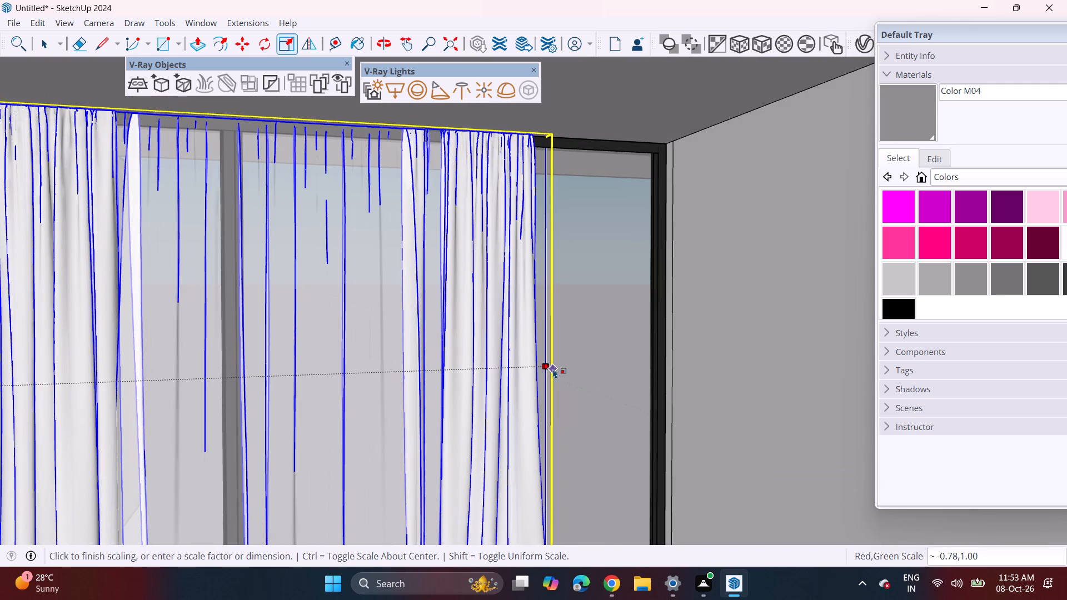
key(Escape)
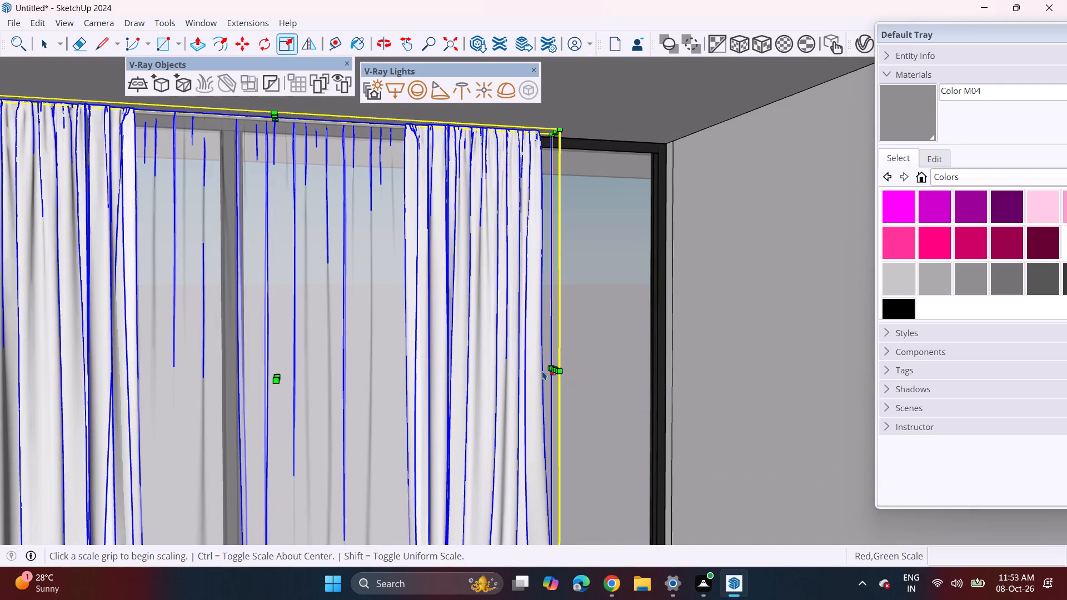
click(551, 369)
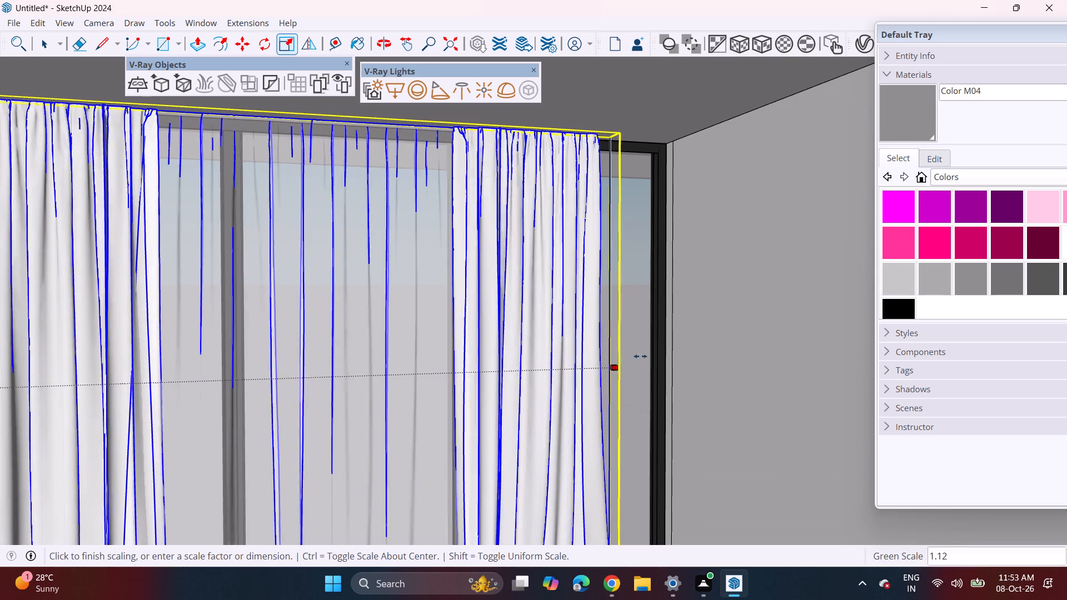
click(681, 357)
Examine the curtained ground-floor sliding door and the entrance passage from the house's front.
middle_drag(385, 346, 540, 364)
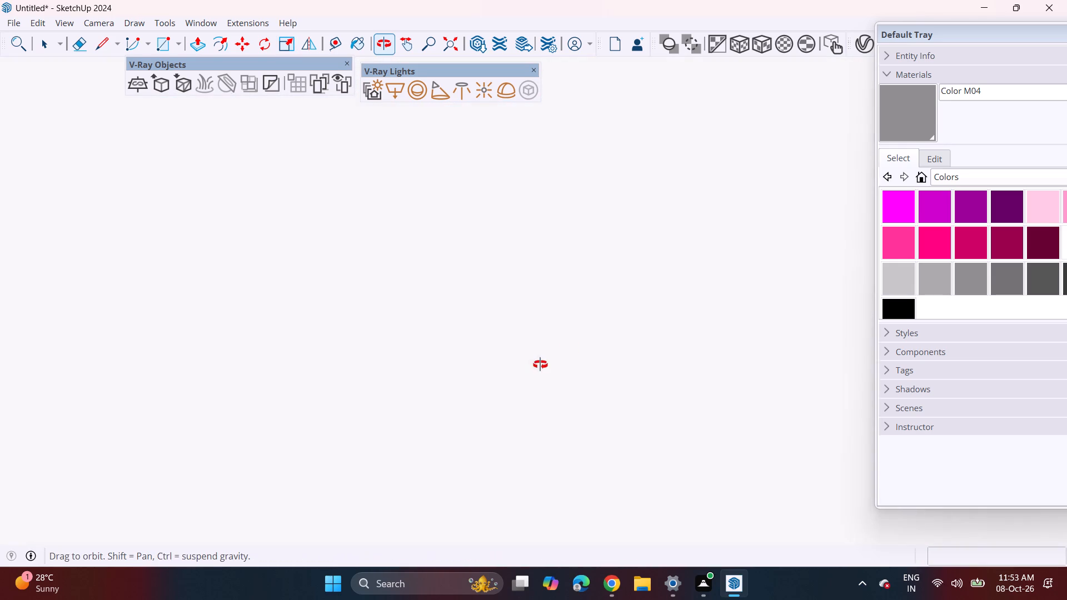
middle_drag(540, 364, 1066, 335)
scroll(467, 277, down, 4)
middle_drag(385, 313, 576, 343)
shift+middle_drag(485, 354, 361, 404)
scroll(324, 377, down, 4)
middle_drag(320, 393, 341, 356)
middle_drag(453, 341, 355, 387)
scroll(393, 372, up, 2)
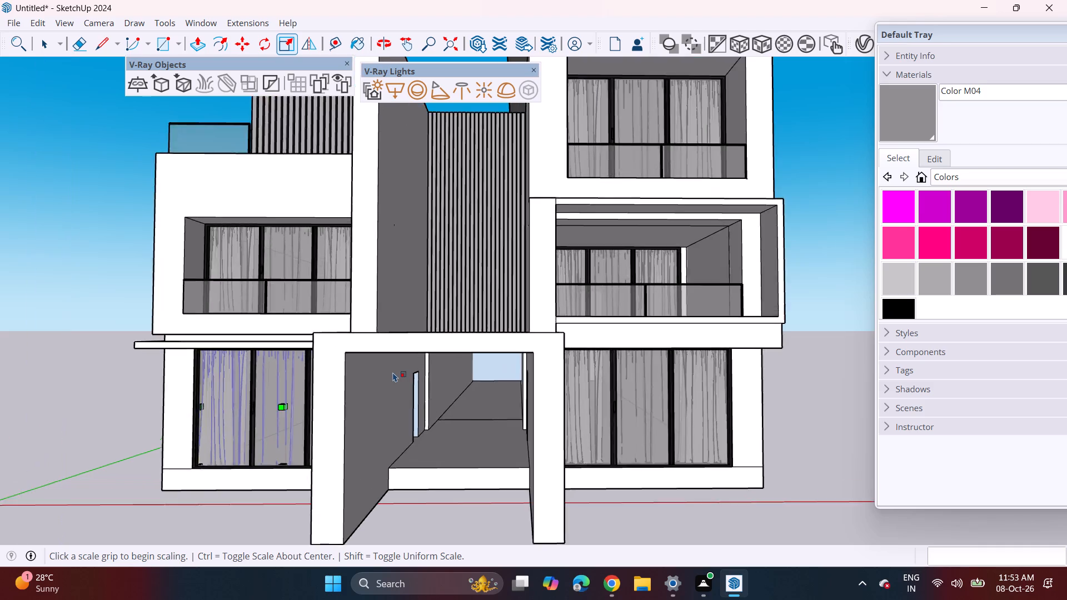
middle_drag(385, 389, 452, 372)
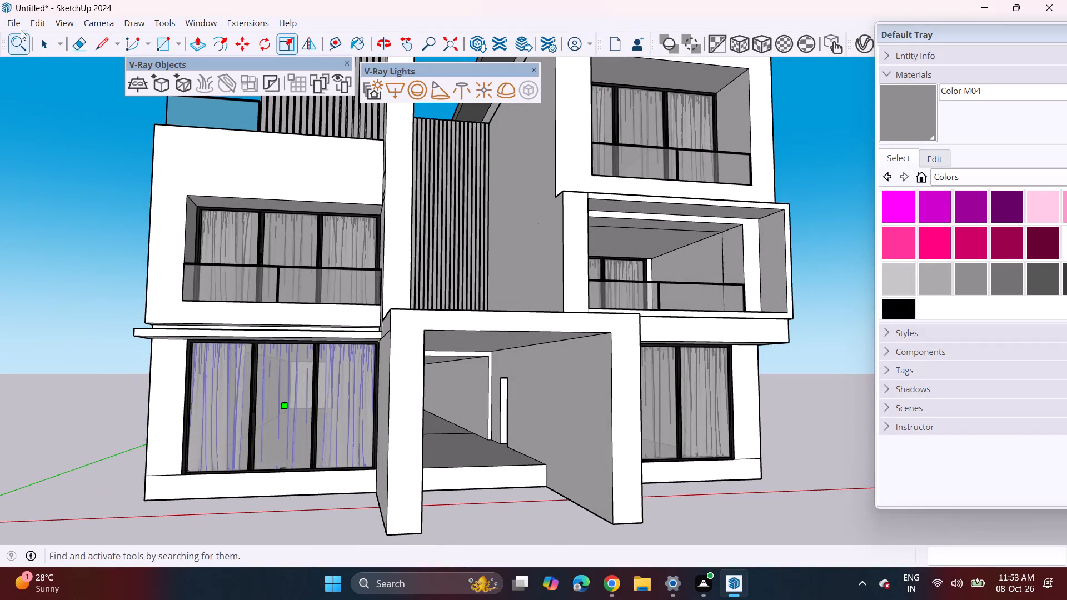
Import the dark wooden door model door (2) from Downloads and place it on the entrance passage floor.
click(18, 23)
click(74, 209)
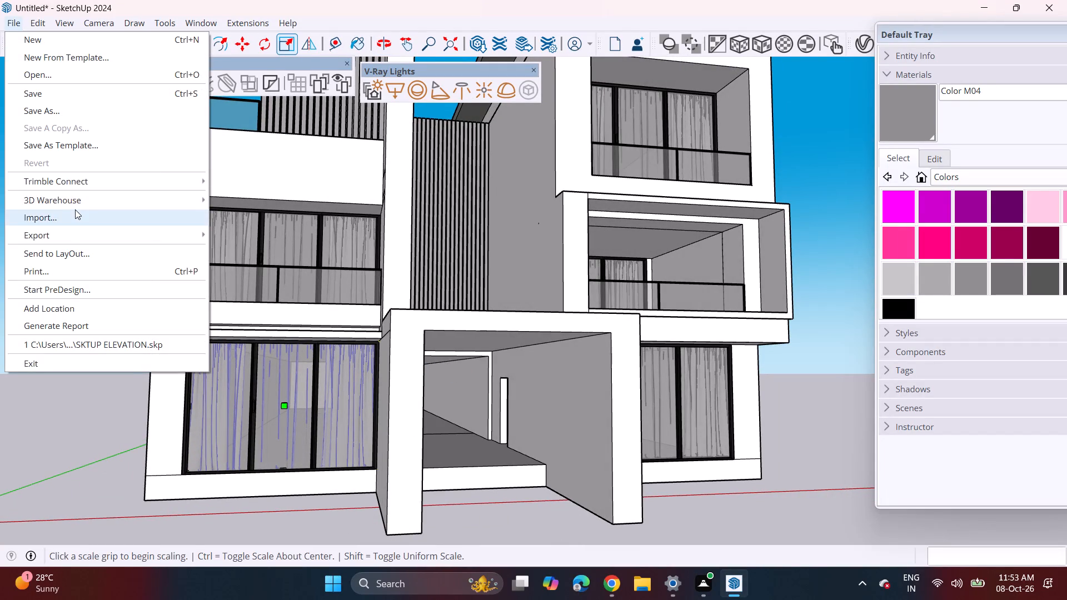
scroll(244, 217, down, 11)
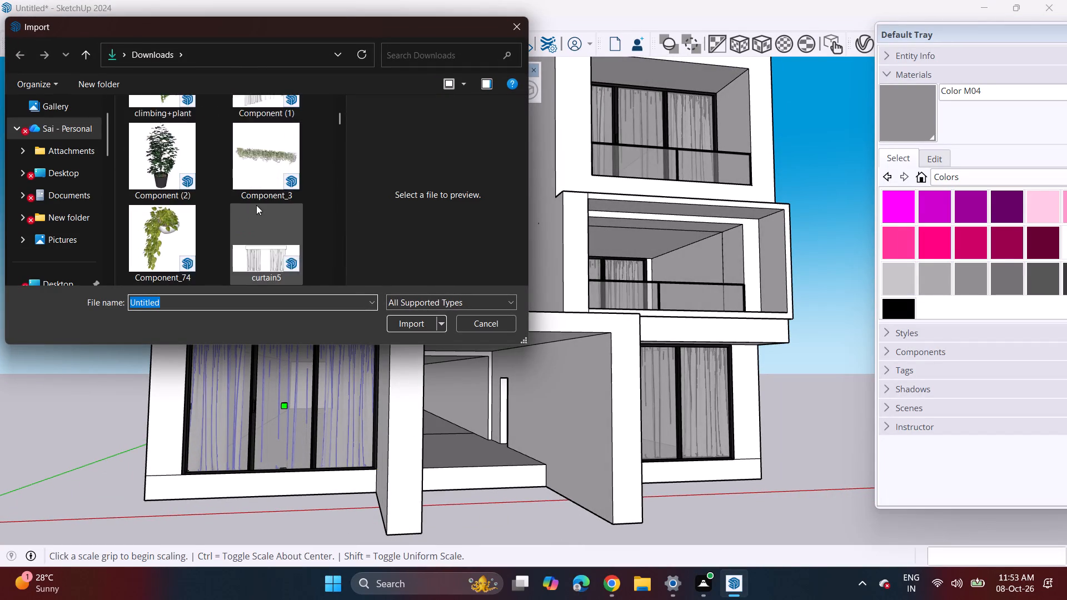
scroll(256, 205, down, 17)
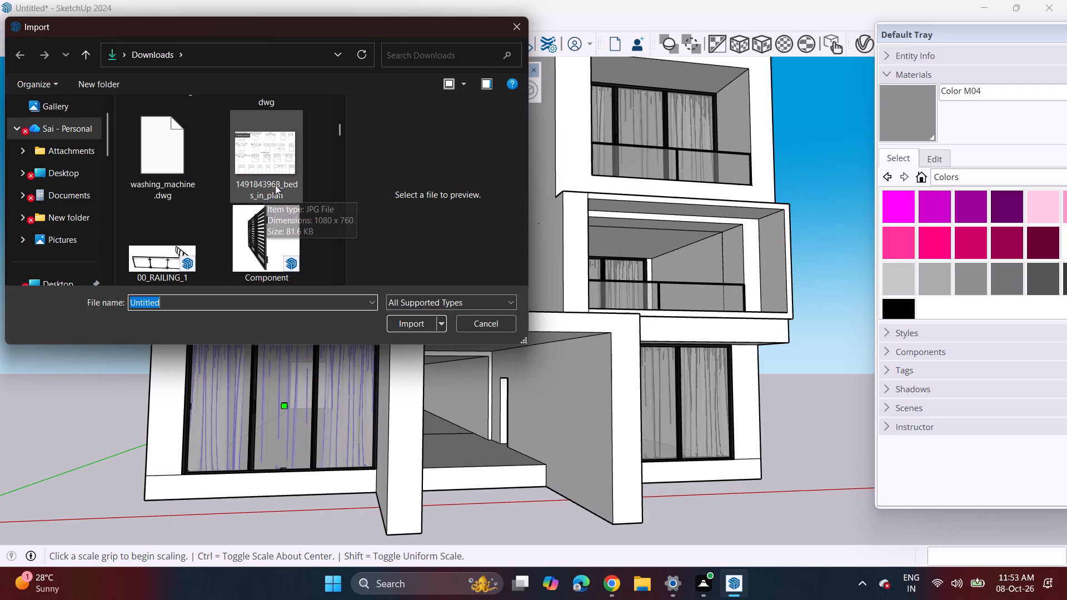
scroll(275, 185, down, 2)
click(268, 225)
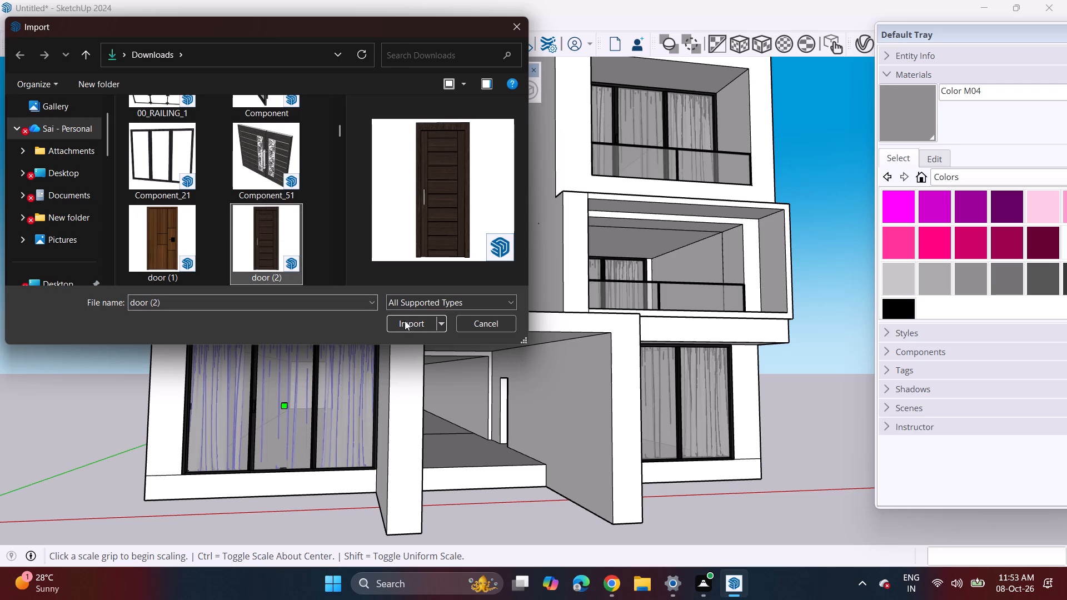
click(405, 321)
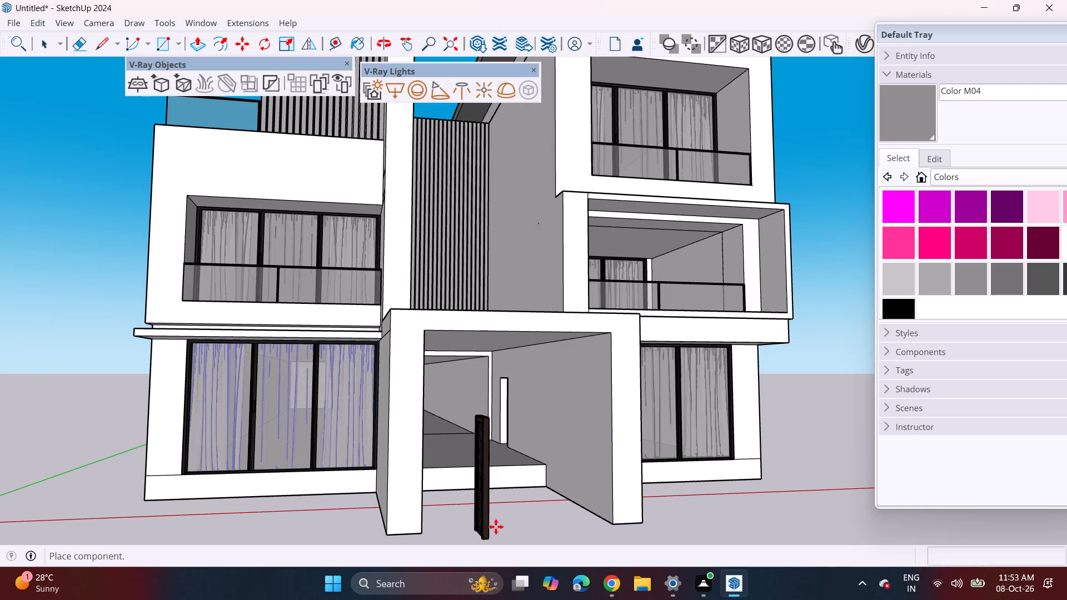
click(491, 460)
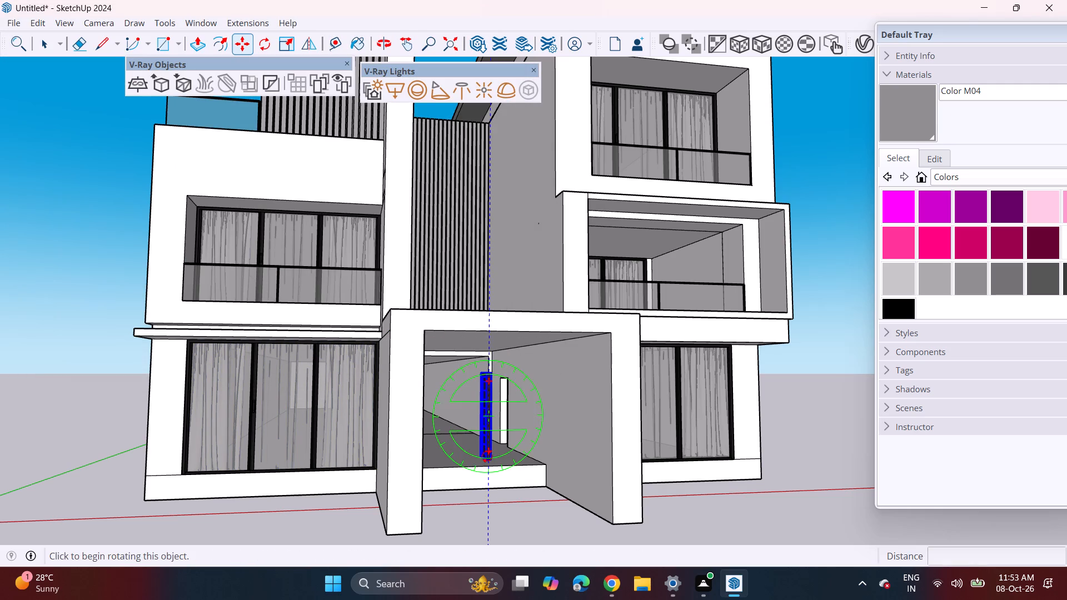
Copy the wooden door 3' 7 3/4" sideways across the entrance passage.
click(493, 460)
click(448, 463)
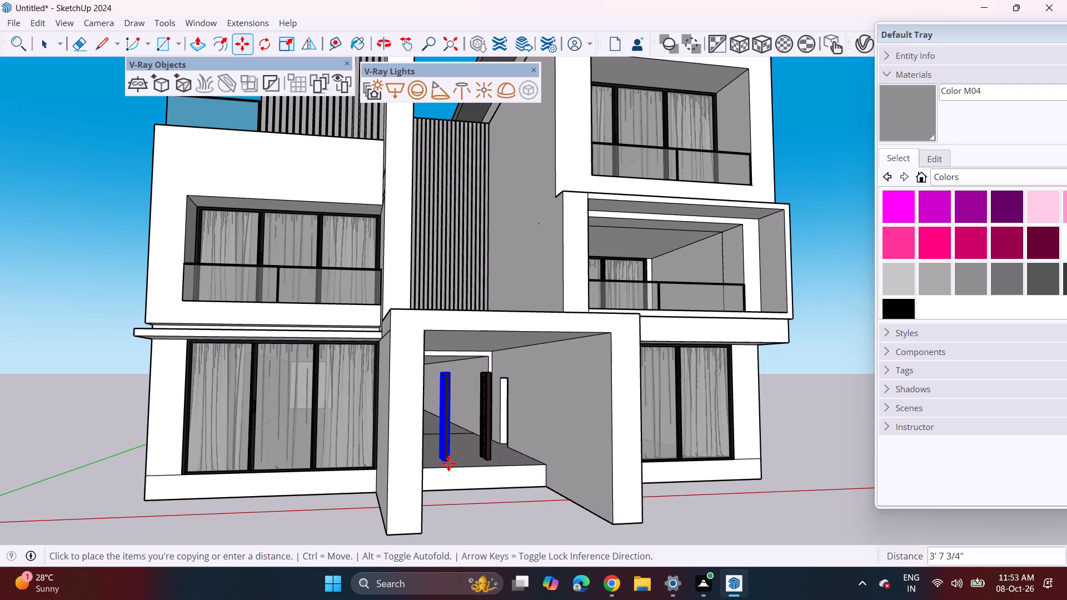
Move the door copy into the right side wall's doorway in the entrance passage, snapping its bottom corner to the opening's bottom corner.
scroll(470, 456, up, 3)
middle_drag(475, 451, 508, 475)
scroll(555, 413, up, 8)
middle_drag(443, 462, 483, 474)
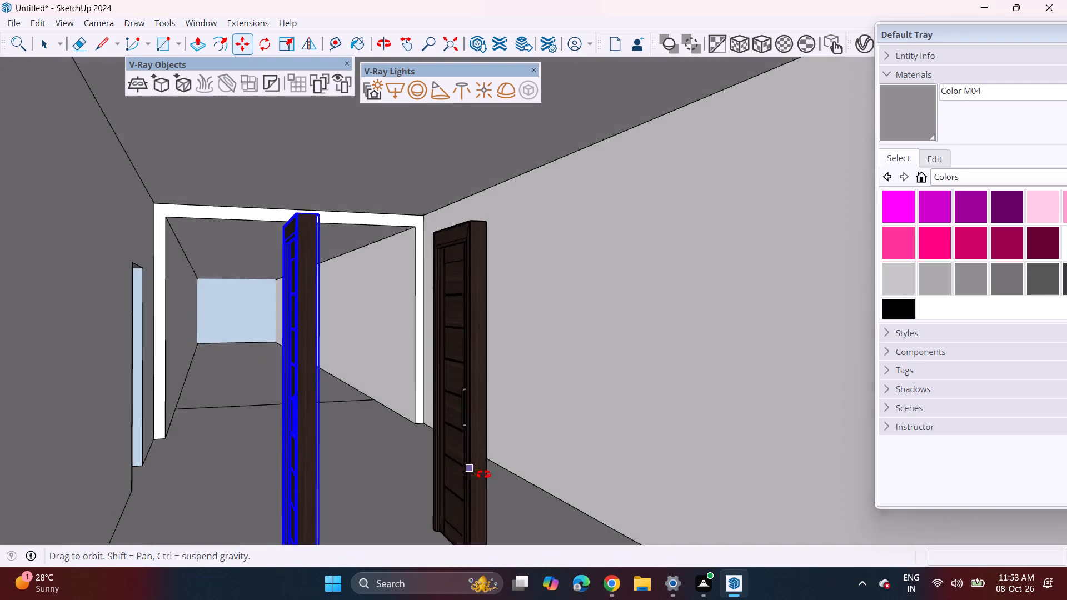
middle_drag(483, 474, 463, 468)
scroll(415, 409, up, 4)
middle_drag(412, 409, 530, 428)
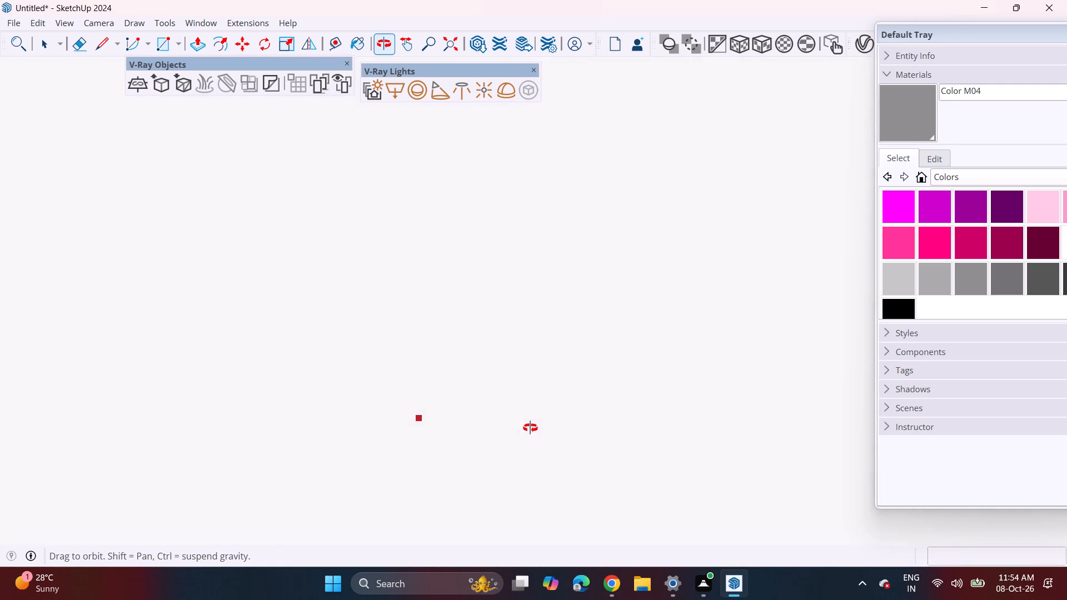
middle_drag(530, 428, 477, 425)
scroll(481, 394, up, 2)
middle_drag(481, 394, 428, 394)
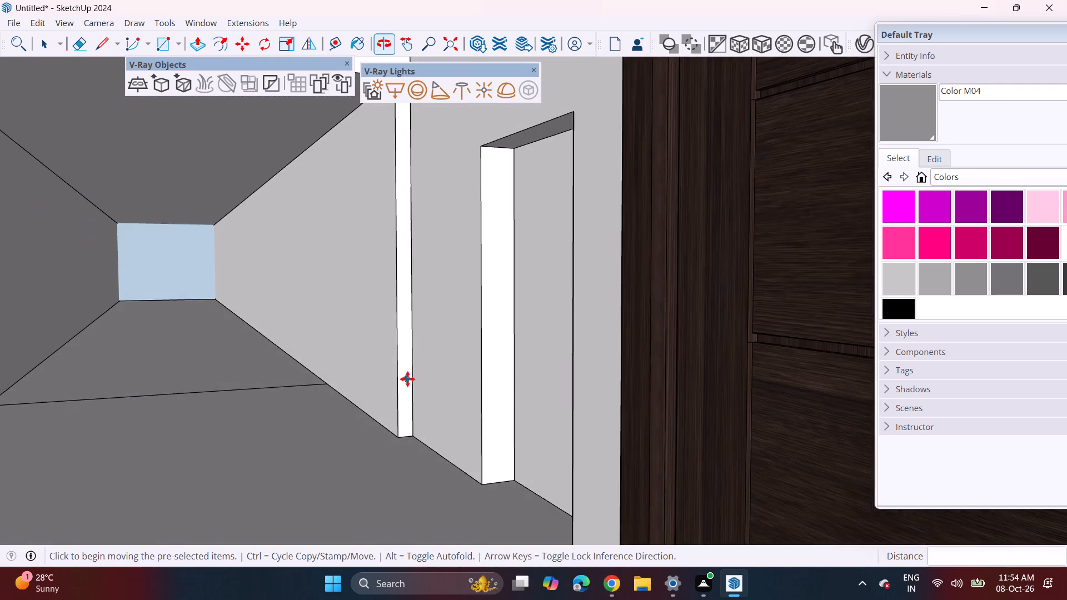
scroll(407, 379, down, 8)
middle_drag(569, 425, 483, 397)
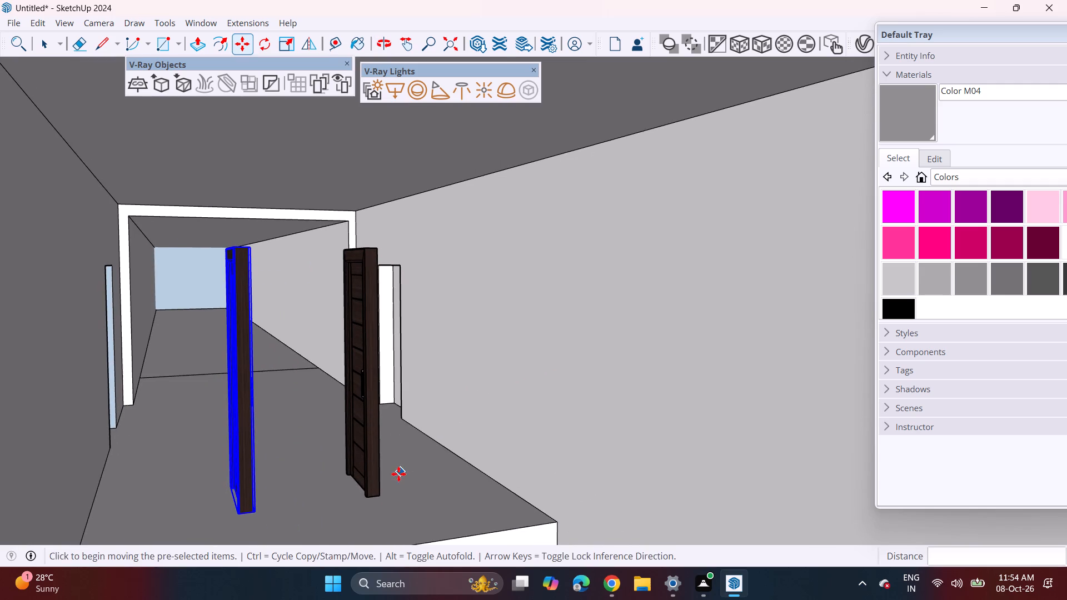
key(space)
text(m)
click(385, 494)
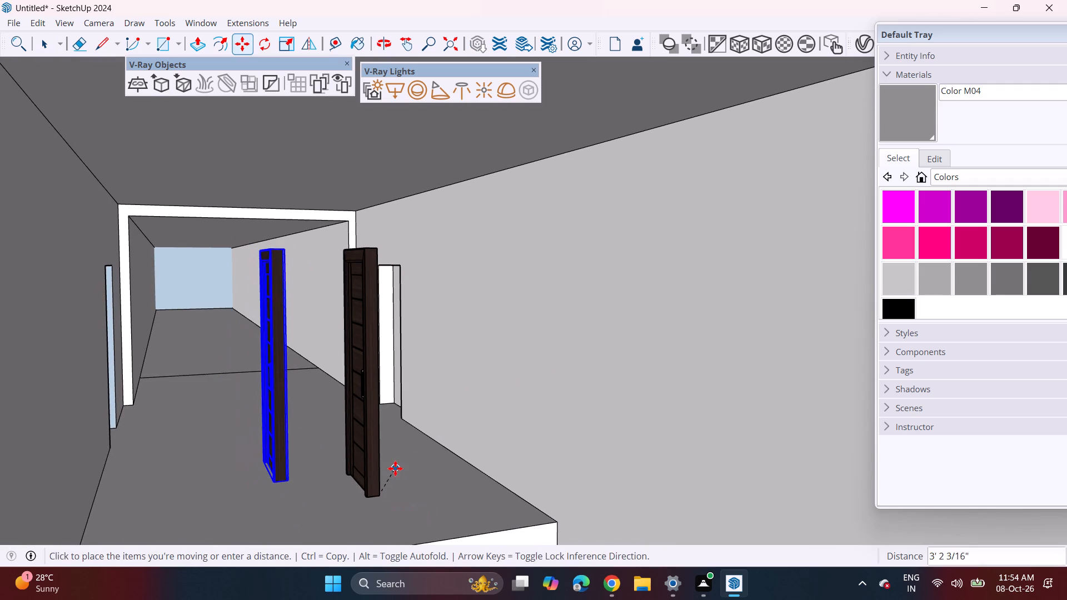
click(436, 448)
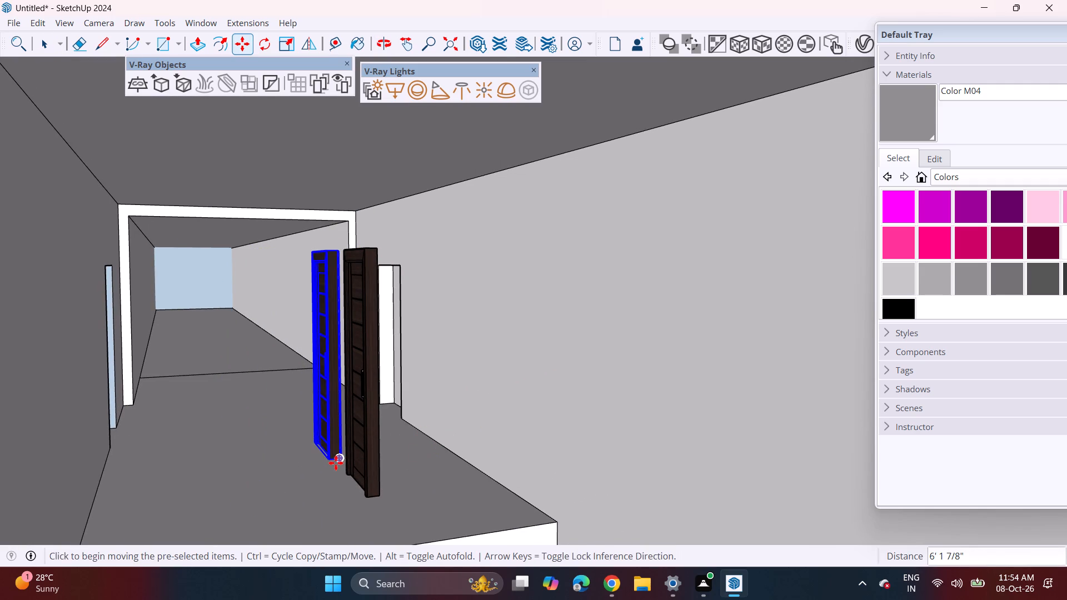
click(337, 461)
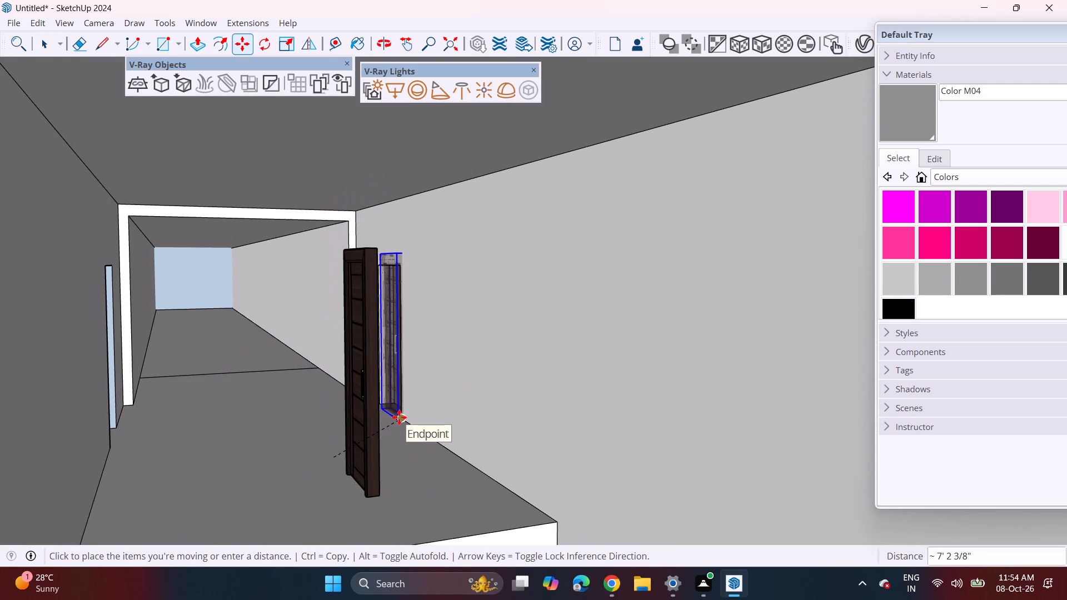
click(399, 417)
Move the original wooden door into the left side wall's doorway in the entrance passage, snapping its bottom corner to the opening's bottom corner.
middle_drag(429, 397, 347, 387)
middle_click(349, 447)
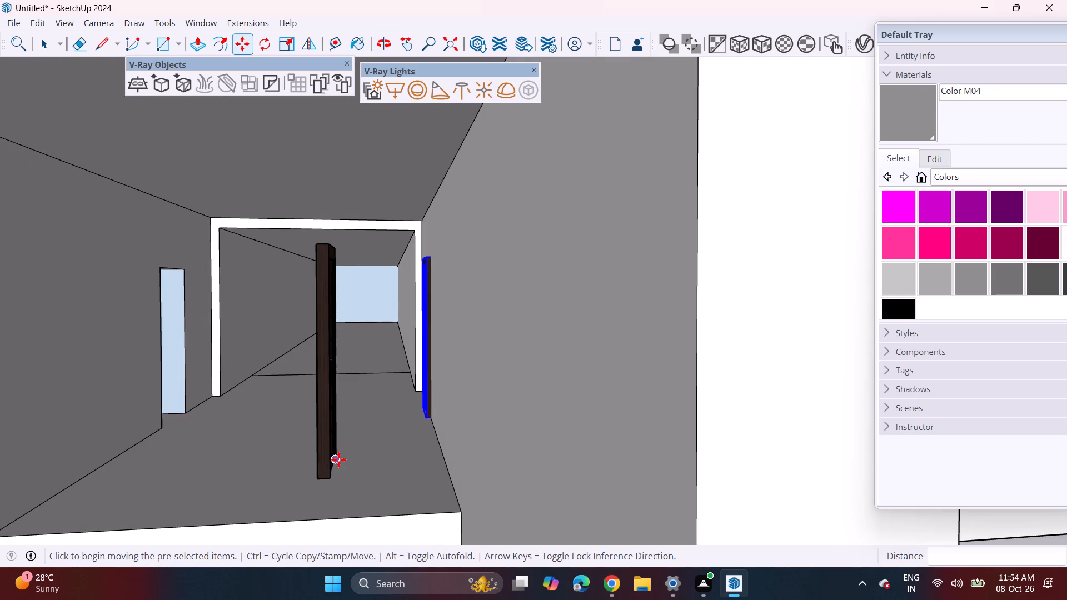
key(space)
click(327, 452)
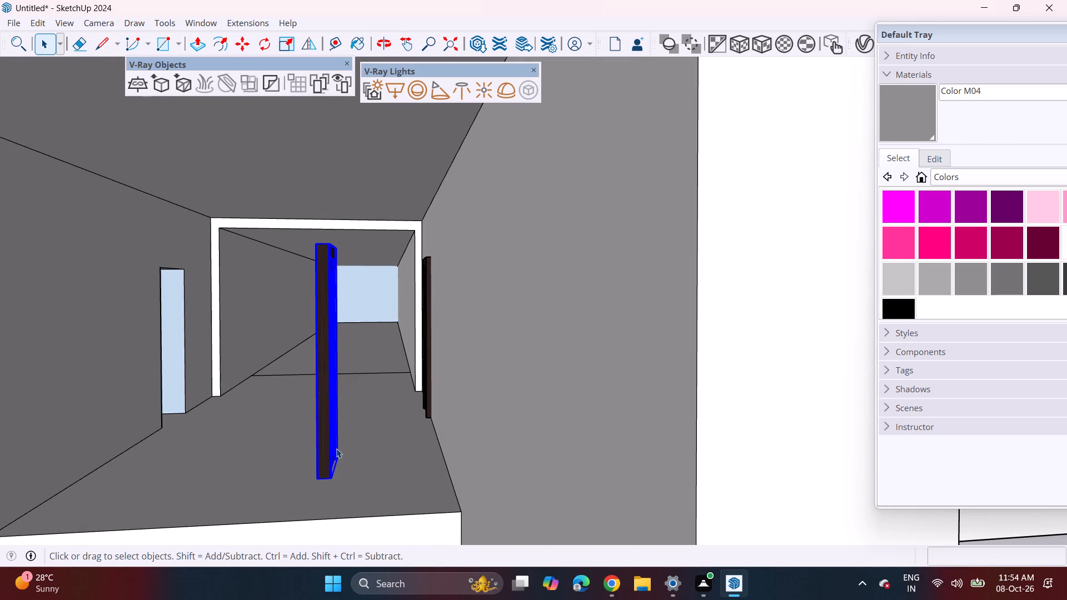
key(m)
click(339, 456)
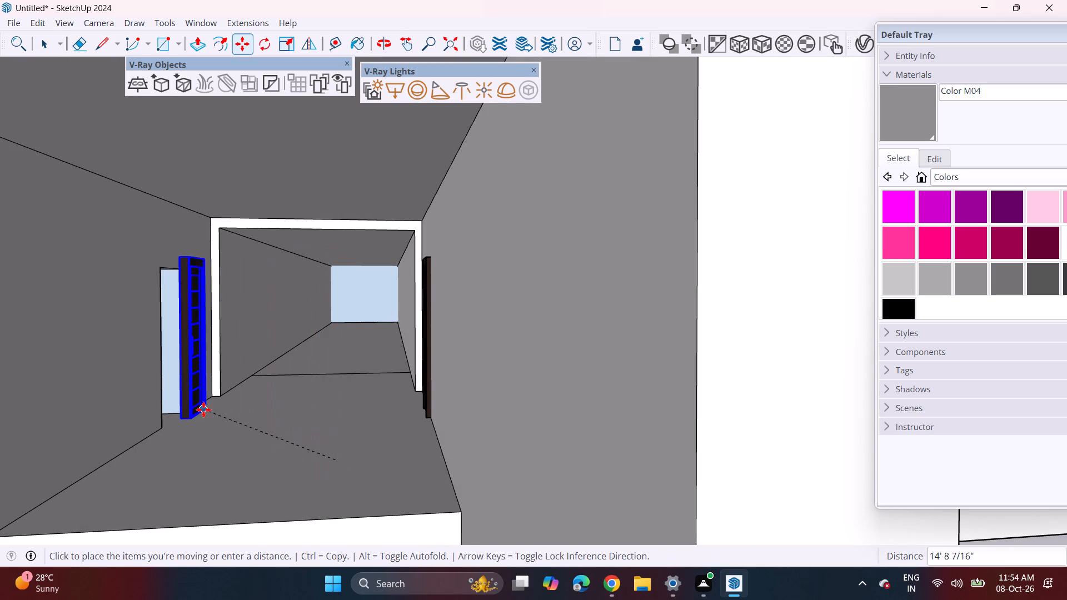
click(184, 412)
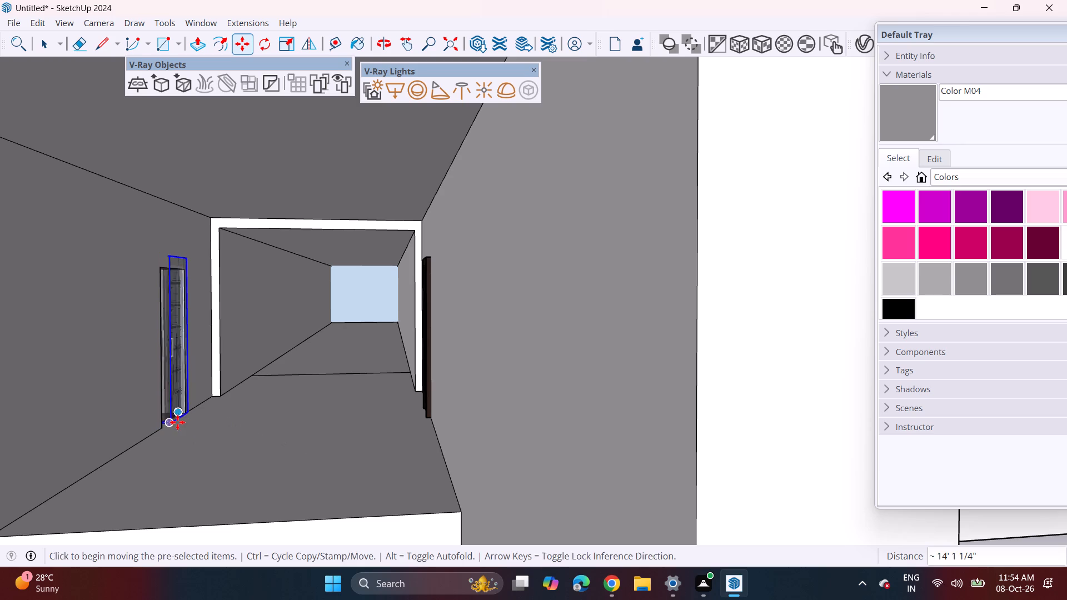
click(176, 423)
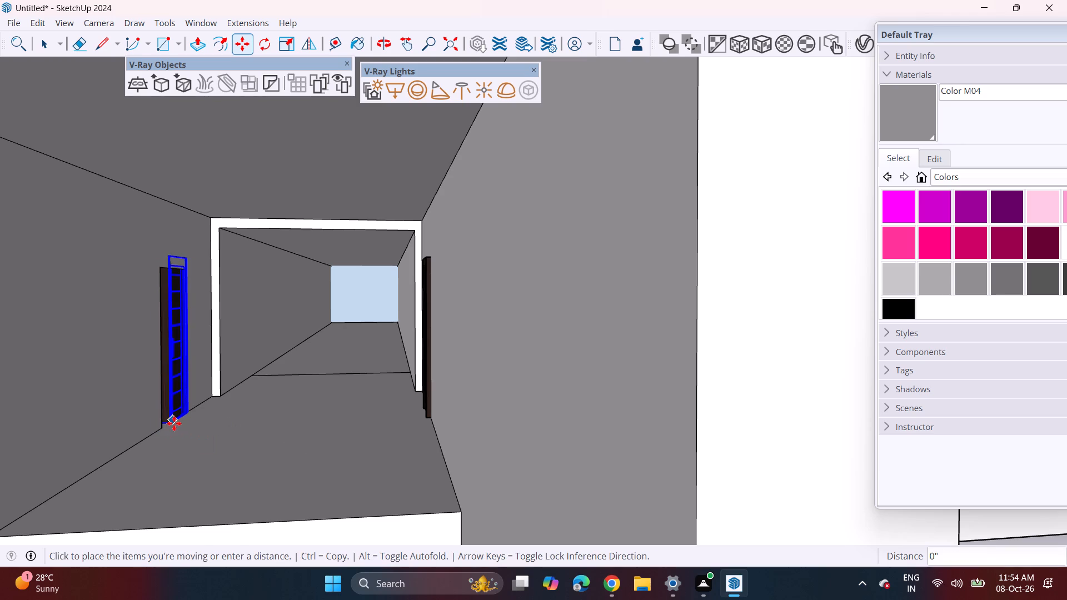
scroll(171, 425, up, 10)
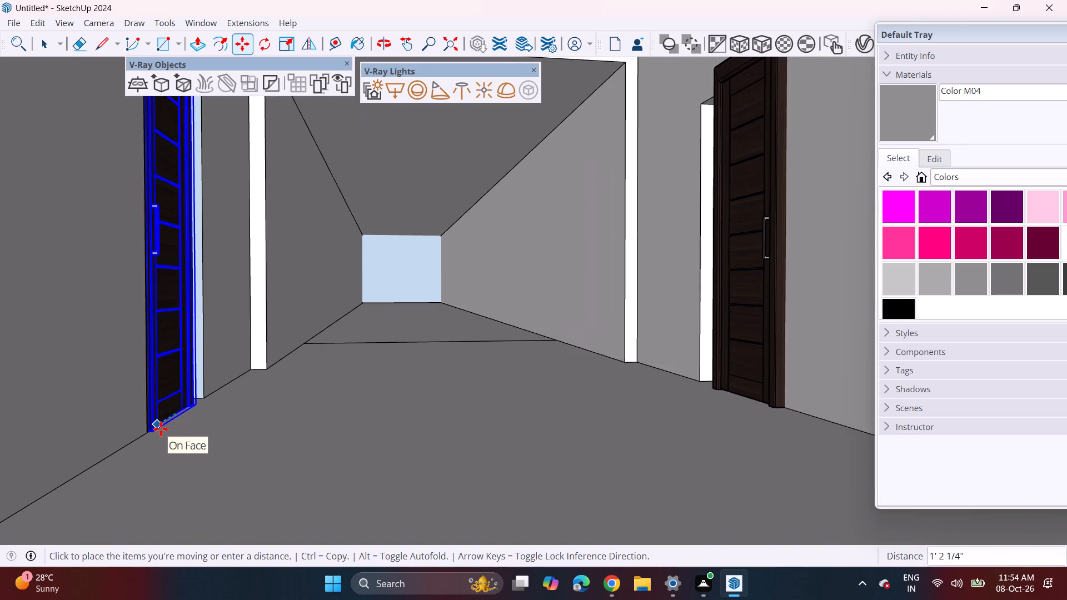
click(158, 430)
Scale the left wall's door to fit its doorway, by about 1.36 in width and about 0.93 in height.
middle_drag(187, 388, 148, 451)
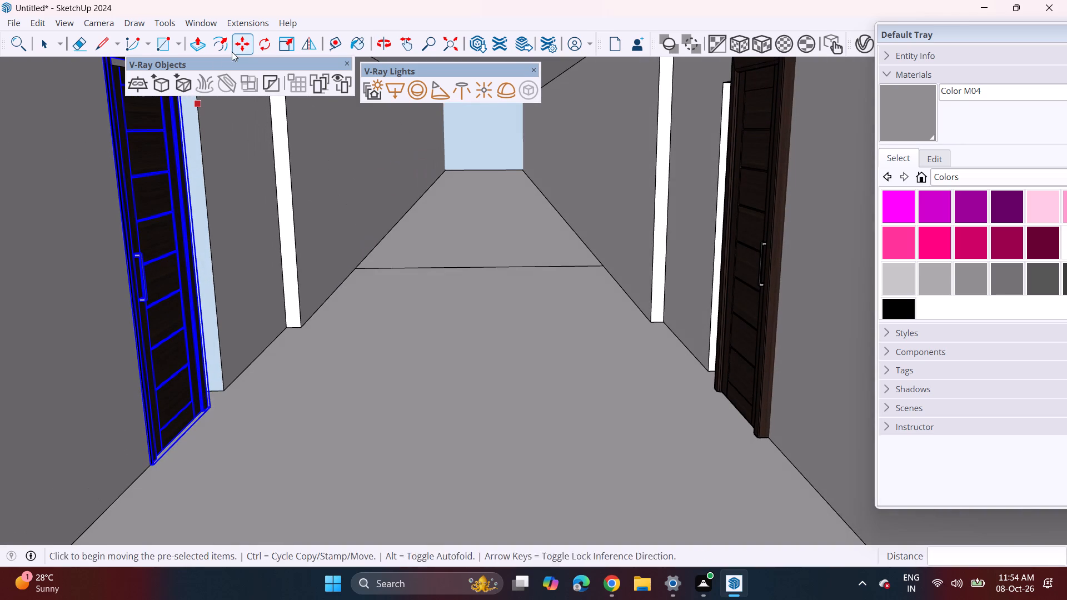
click(290, 43)
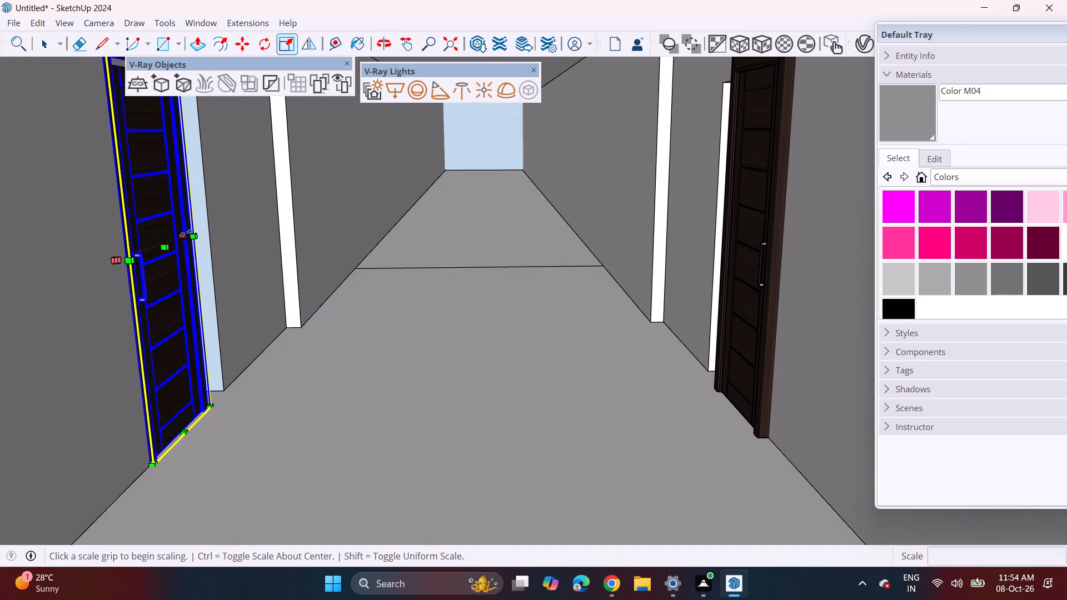
click(186, 233)
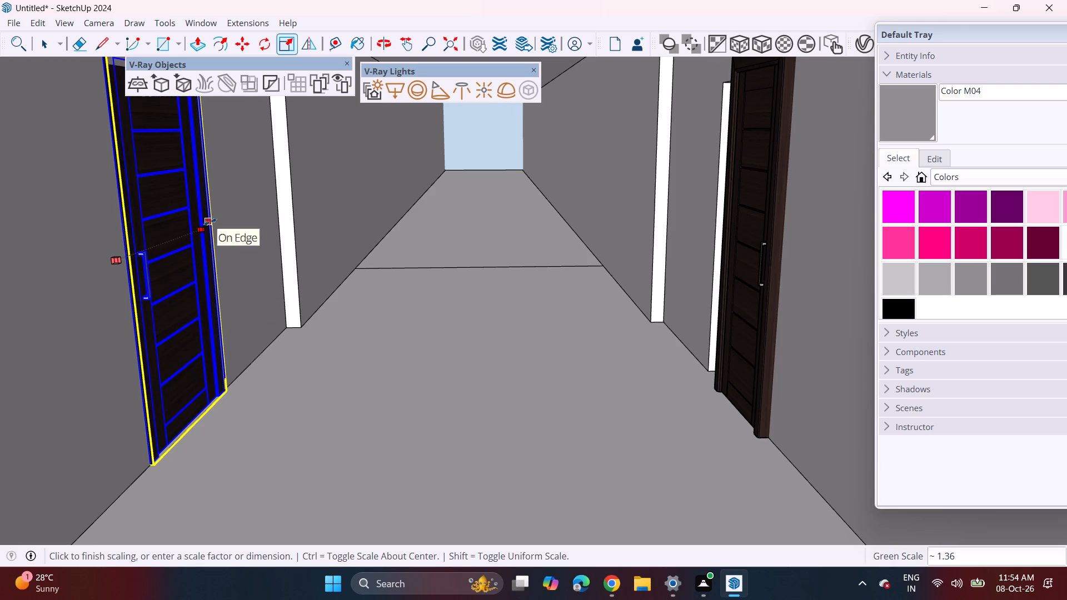
click(210, 222)
shift+middle_drag(177, 167, 223, 385)
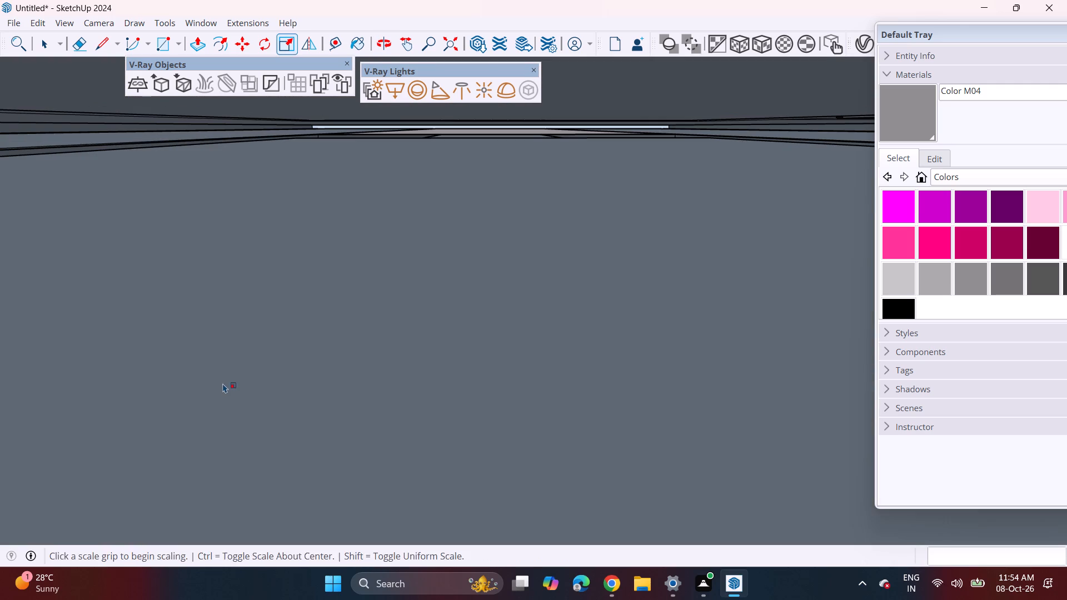
middle_drag(234, 379, 199, 140)
shift+middle_drag(241, 363, 223, 157)
shift+scroll(223, 169, up, 1)
shift+middle_drag(223, 157, 224, 138)
click(196, 262)
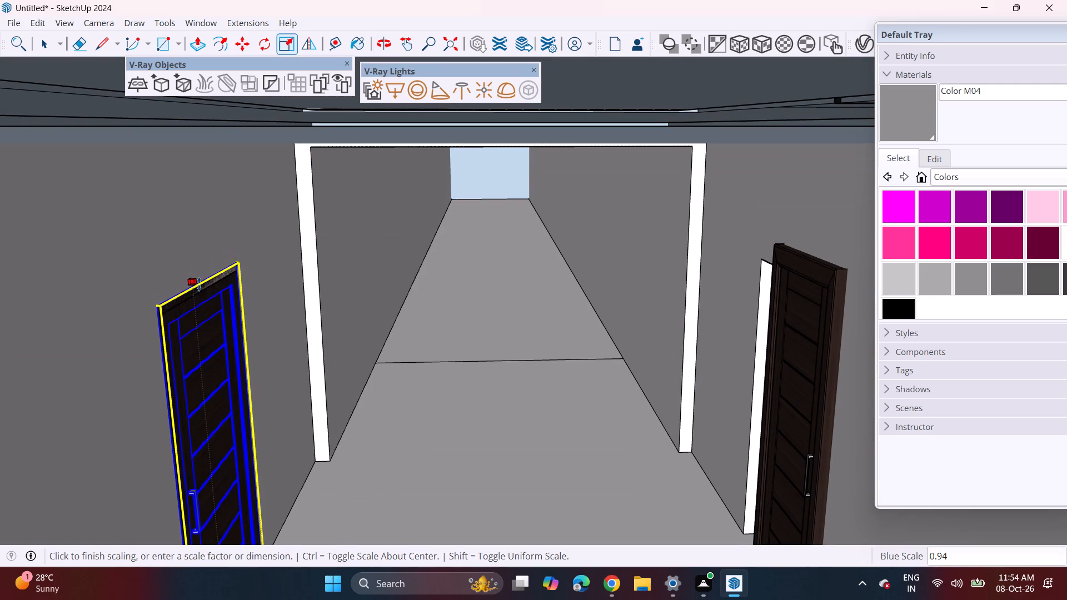
click(201, 292)
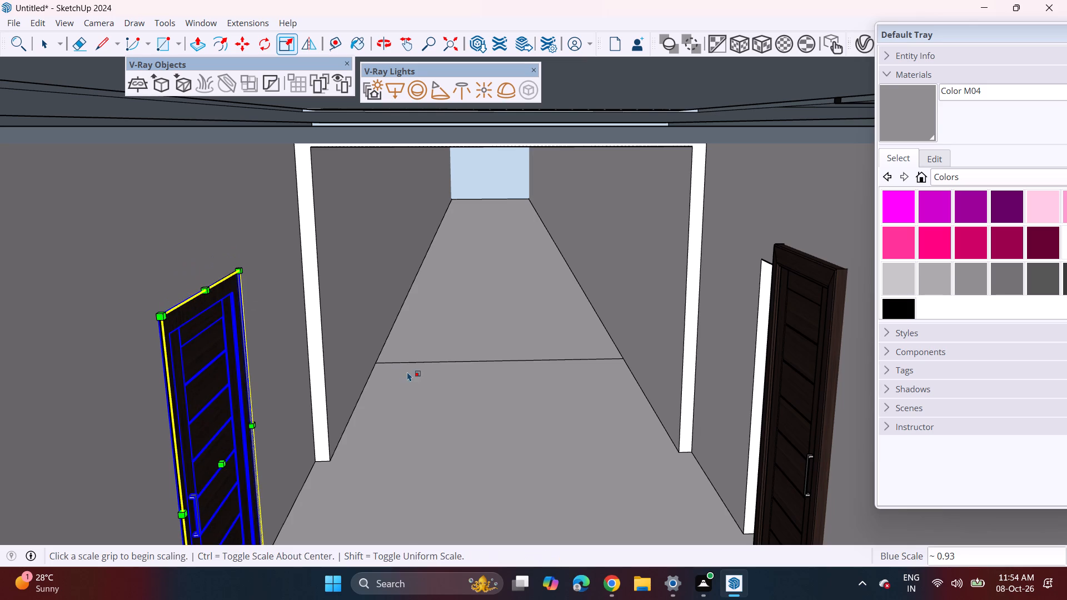
Widen the wooden door in the right side wall along the green axis to the far edge of its doorway.
middle_drag(401, 374, 272, 251)
middle_drag(247, 274, 307, 286)
shift+middle_drag(350, 273, 318, 366)
middle_drag(511, 388, 547, 361)
key(space)
click(569, 351)
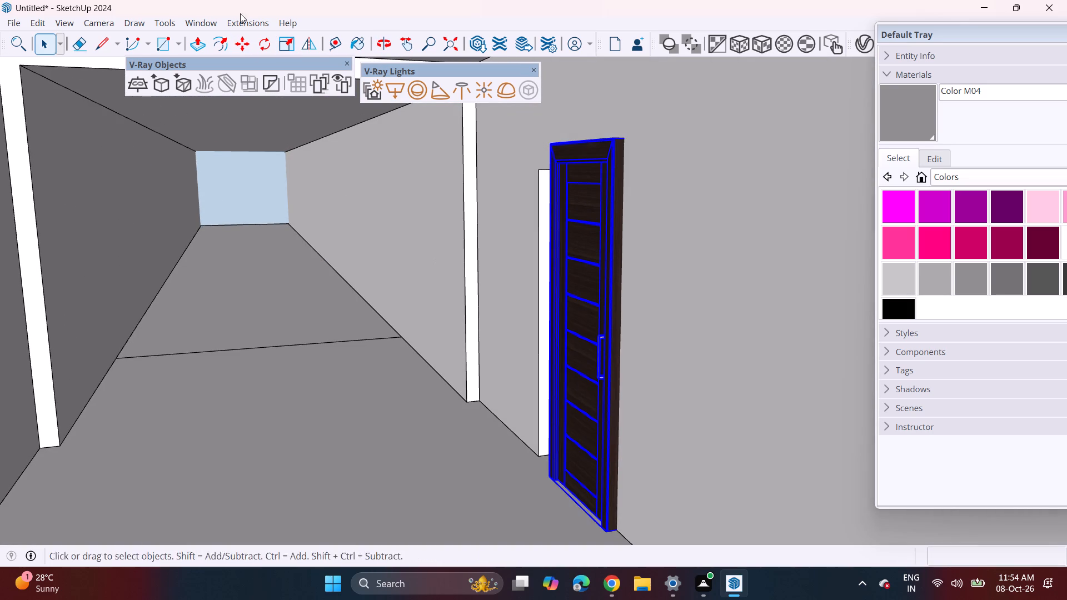
click(289, 51)
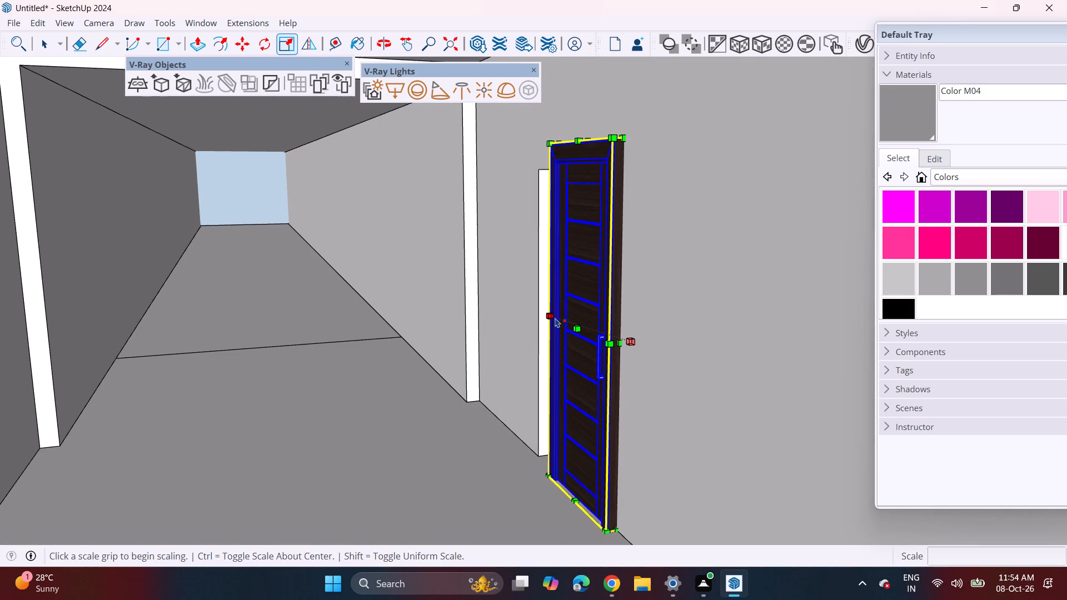
click(557, 316)
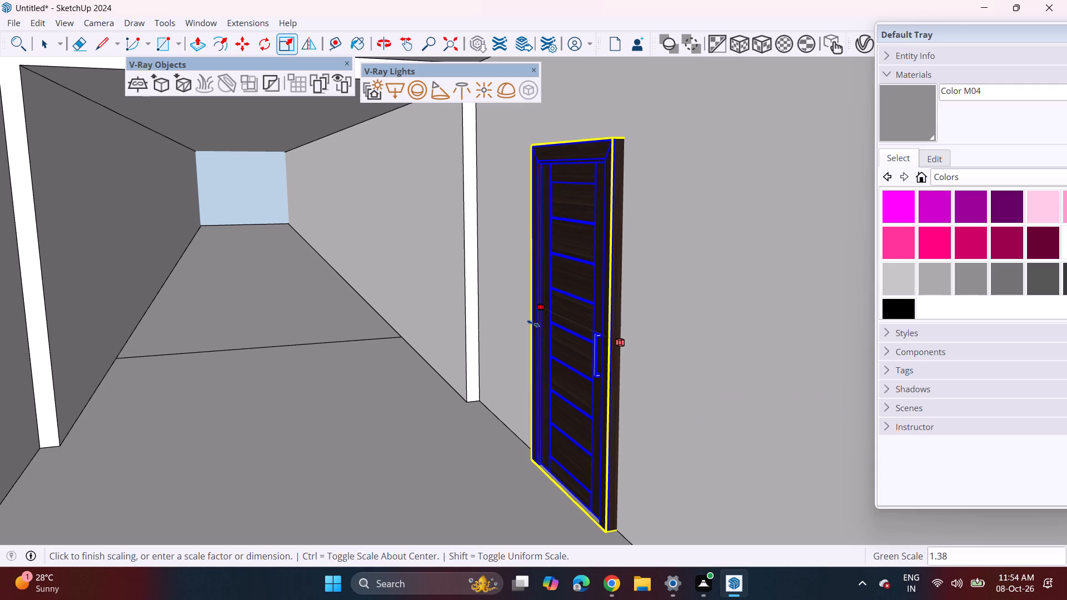
middle_drag(533, 323, 546, 323)
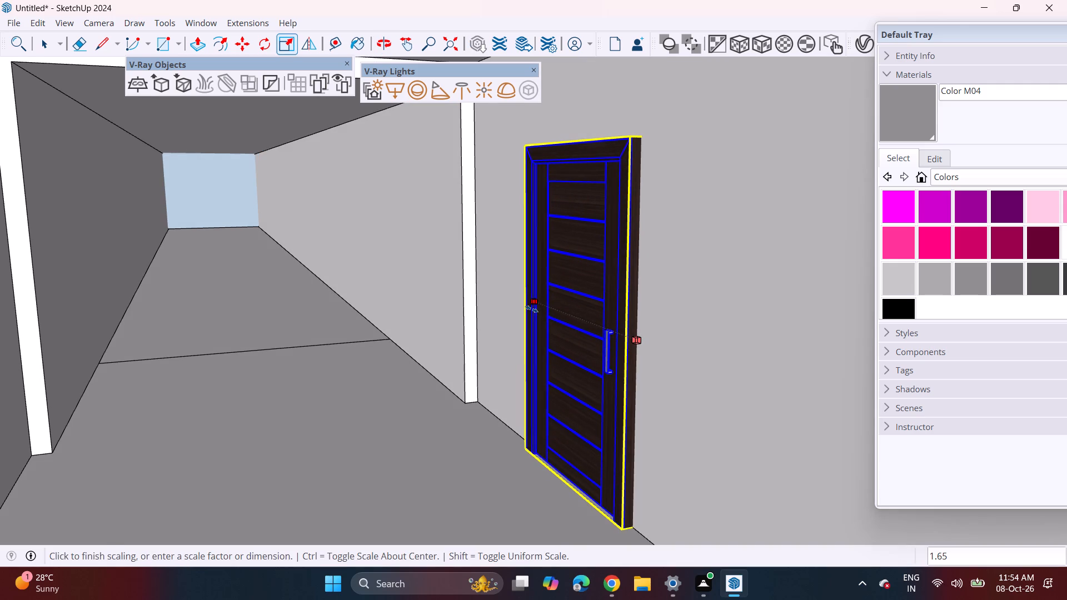
middle_click(545, 175)
scroll(545, 175, up, 5)
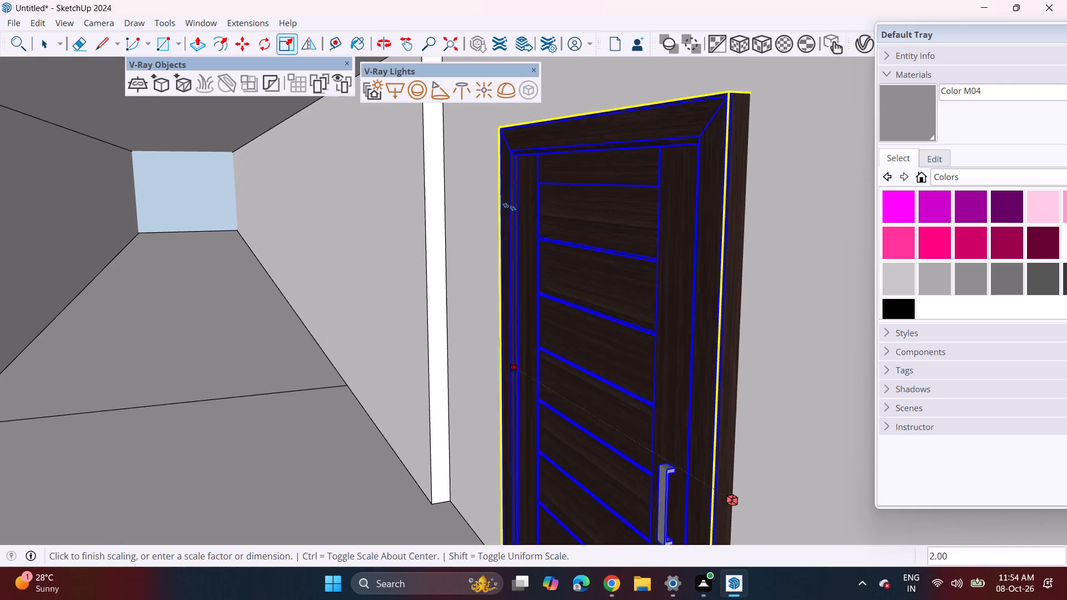
middle_drag(478, 248, 654, 223)
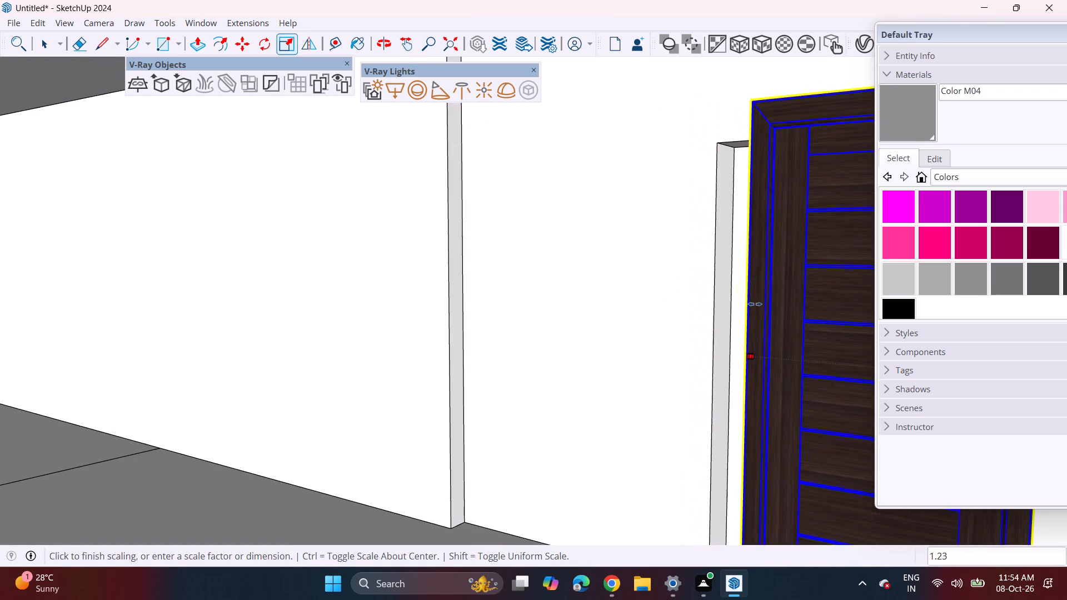
click(721, 322)
Scale the right wall's door down in height by about 0.88 toward the top of its doorway.
middle_drag(706, 322, 474, 305)
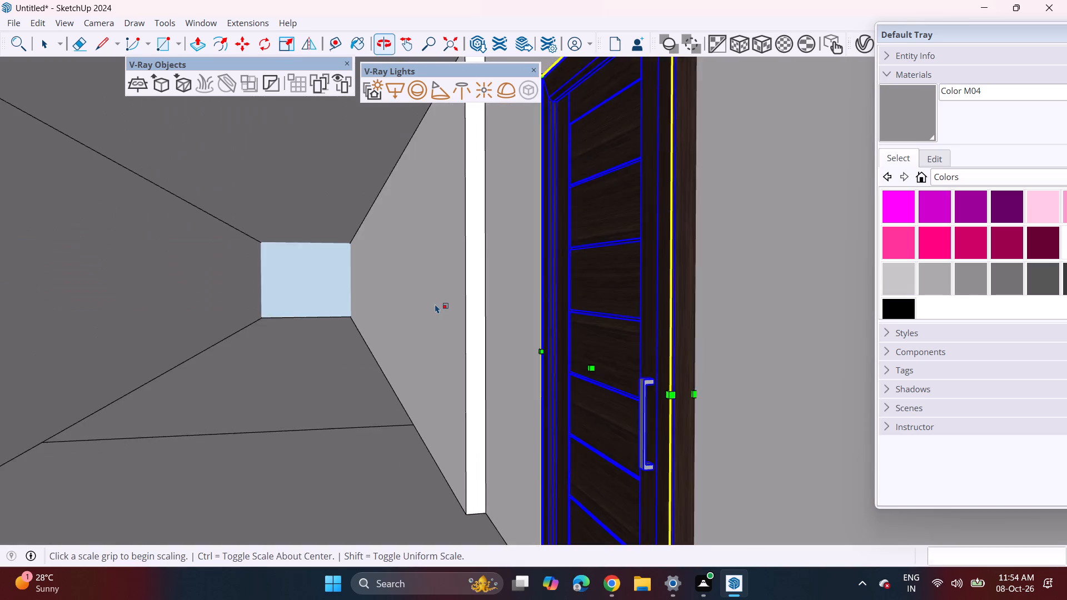
scroll(432, 304, down, 3)
scroll(559, 402, down, 1)
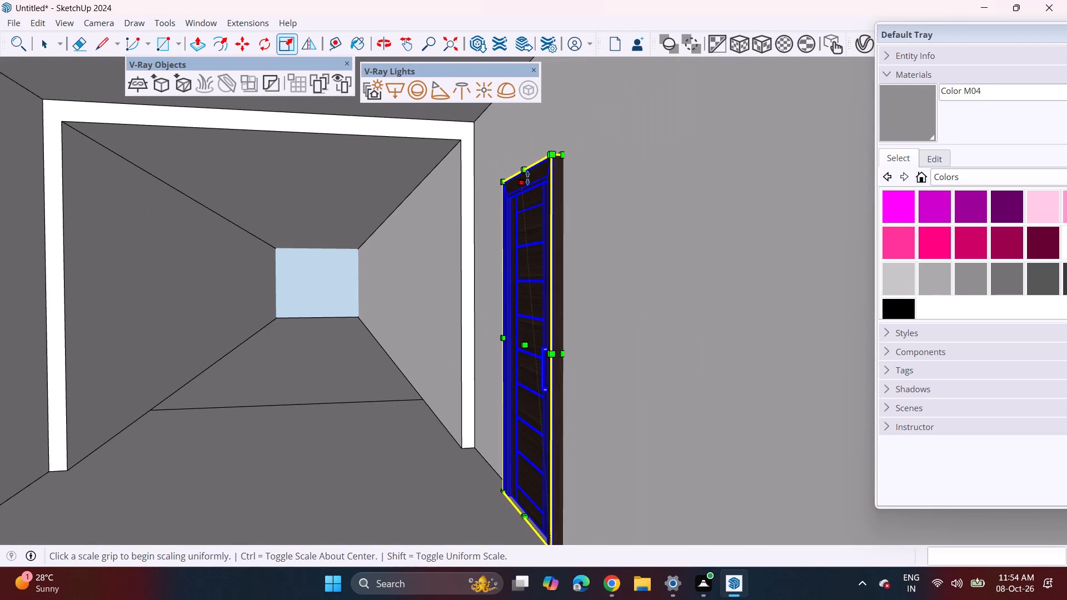
click(531, 172)
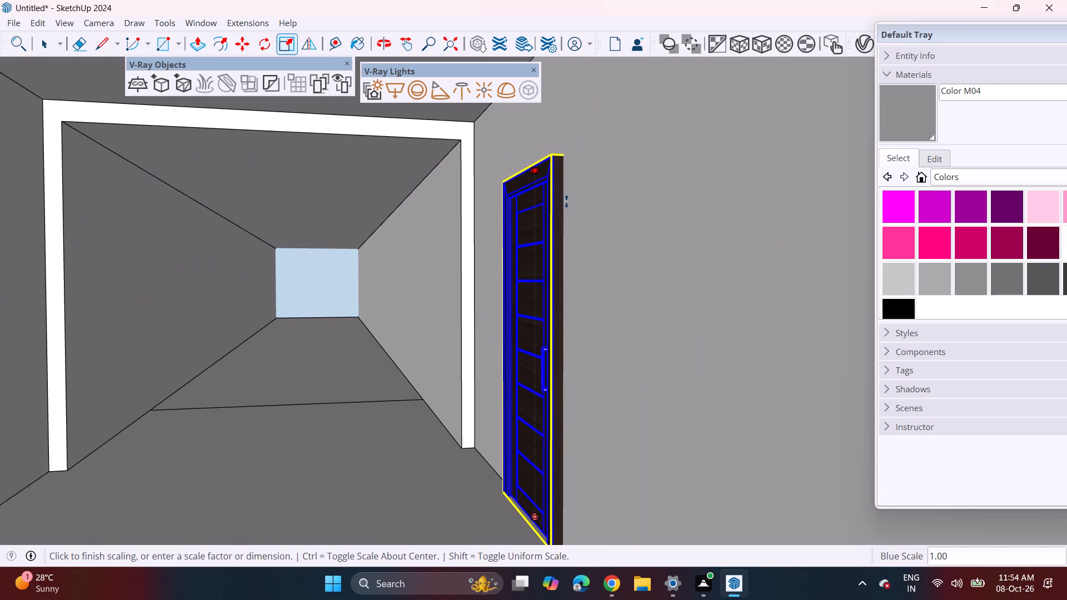
middle_drag(560, 204, 561, 257)
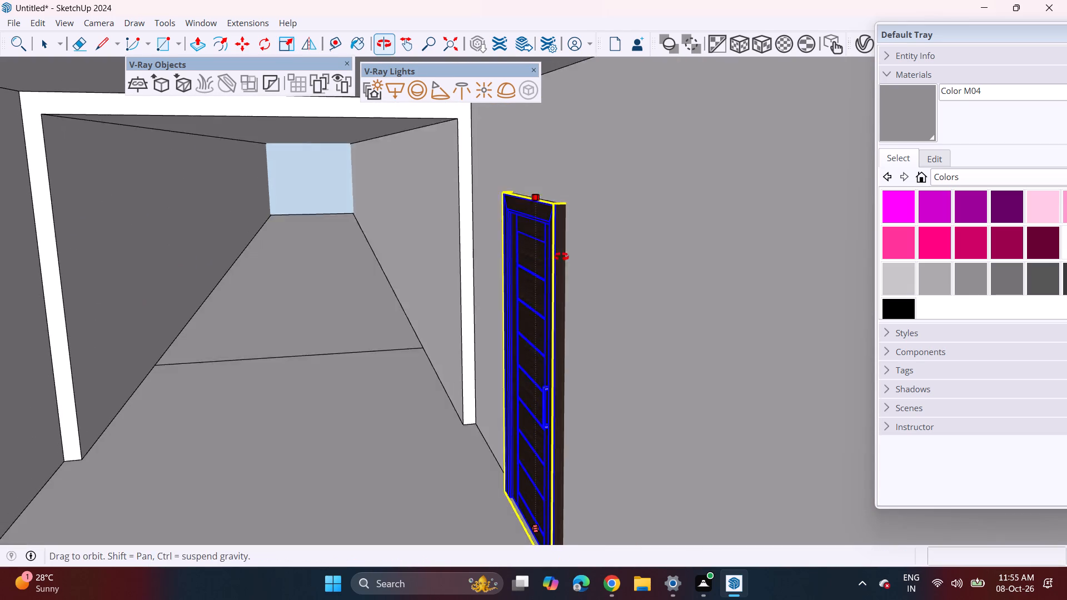
middle_drag(561, 257, 559, 267)
click(548, 248)
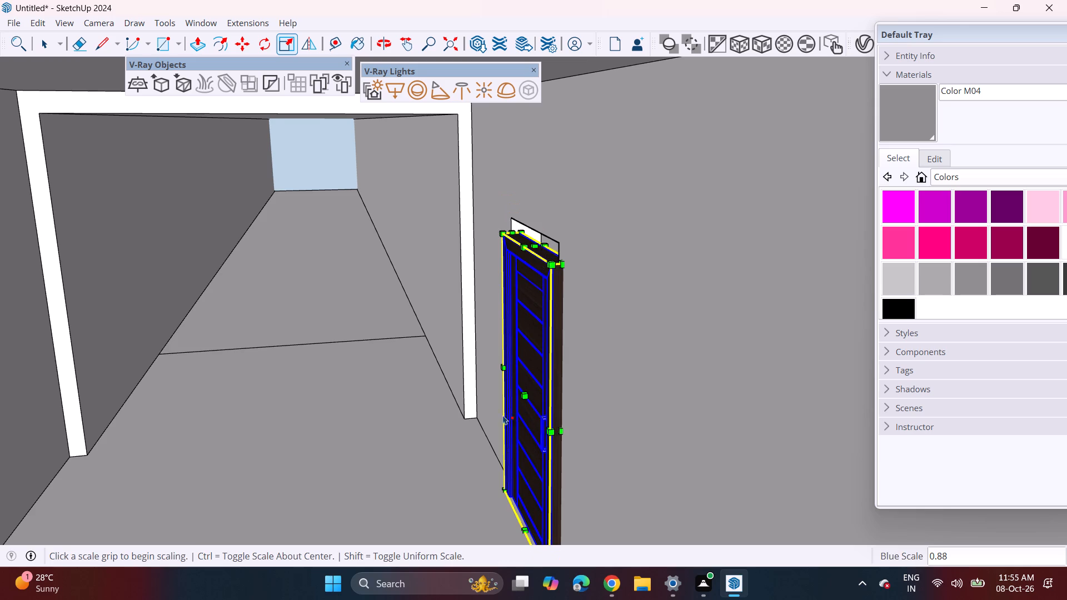
Move the right wall's door into the wall thickness, snapping its bottom corner to the doorway's bottom corner.
shift+middle_drag(511, 458, 445, 333)
click(245, 38)
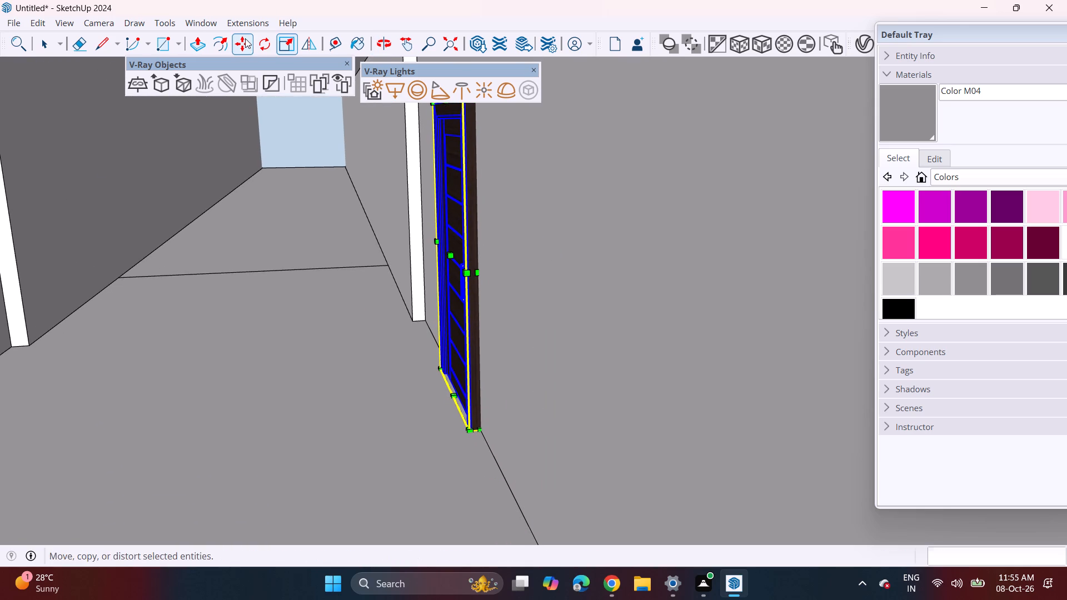
click(472, 433)
click(482, 428)
Stretch the right wall's door upward to meet the top edge of its doorway.
middle_drag(432, 294, 446, 288)
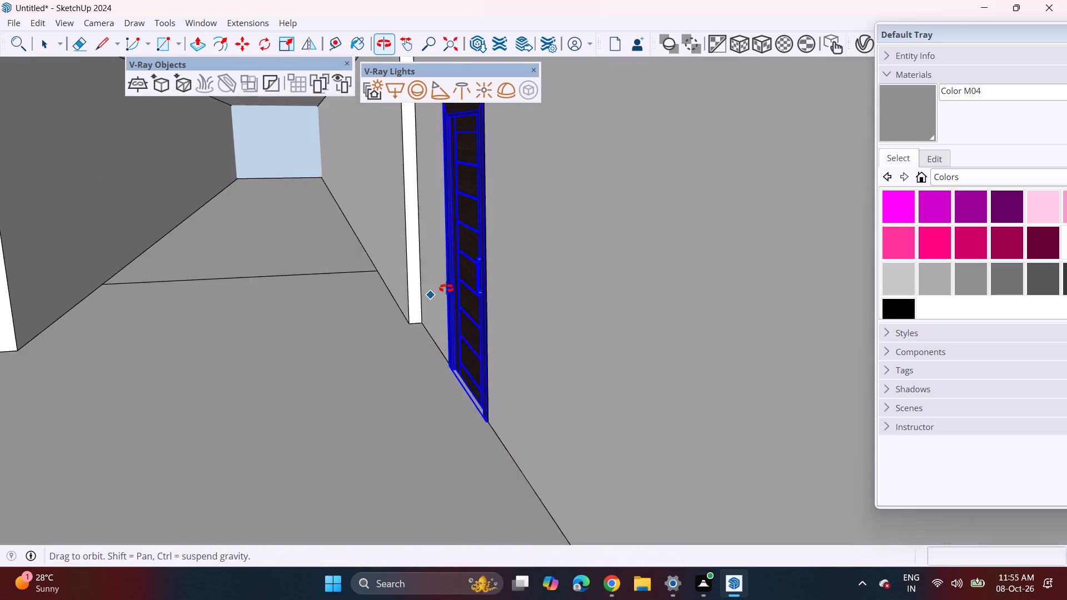
middle_drag(446, 288, 458, 312)
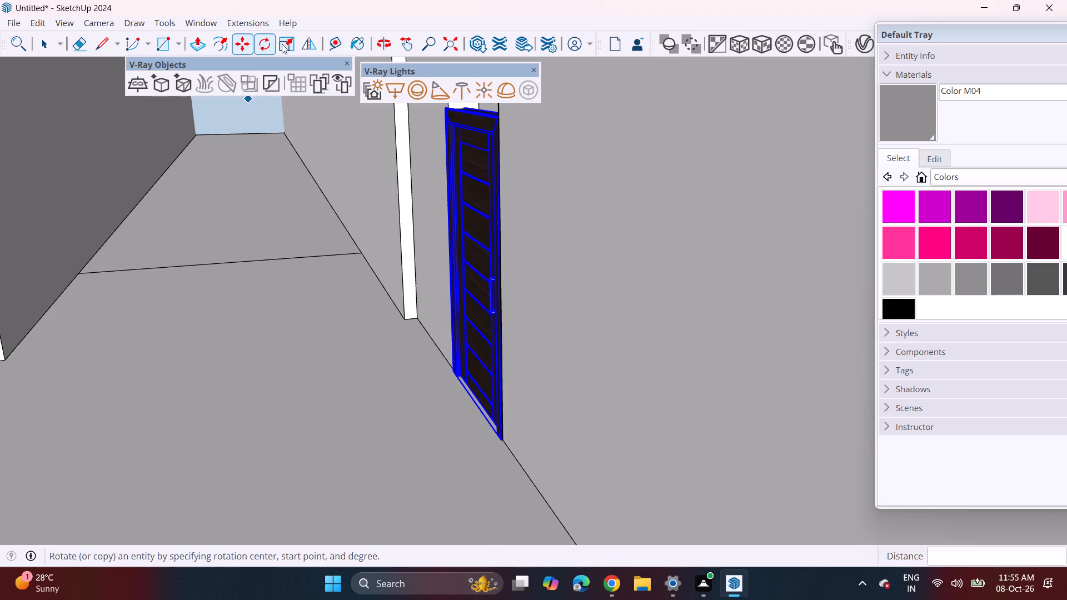
click(287, 39)
middle_drag(480, 118, 481, 190)
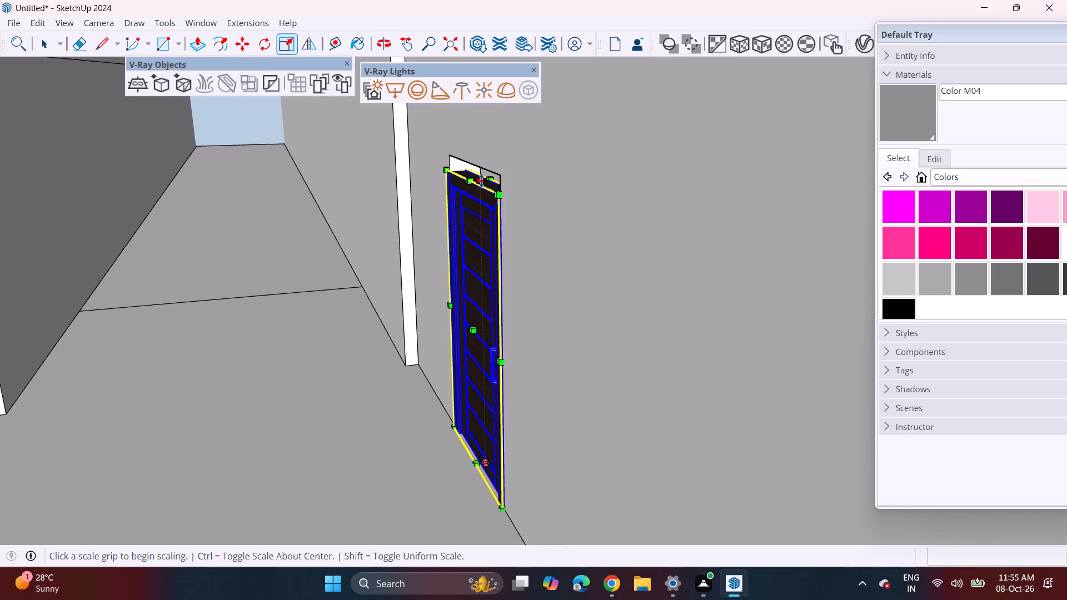
click(481, 181)
click(489, 166)
Examine both fitted doors in the entrance passage from the house's front.
scroll(412, 248, down, 3)
middle_drag(396, 332, 375, 258)
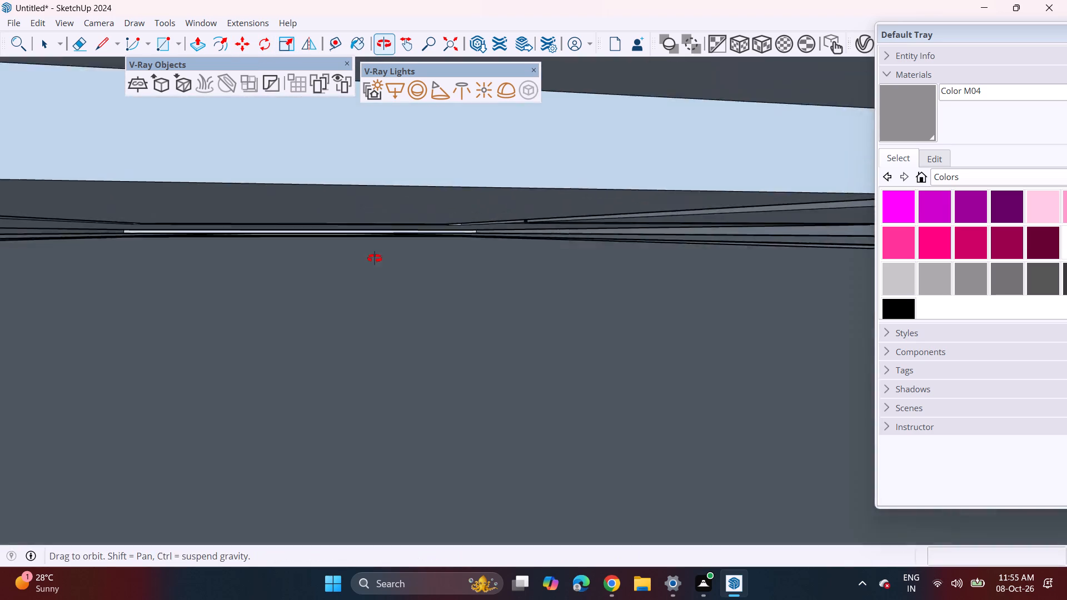
middle_drag(375, 258, 368, 238)
scroll(346, 249, down, 9)
shift+middle_drag(320, 423, 326, 306)
shift+scroll(325, 312, up, 1)
shift+middle_drag(330, 303, 348, 397)
scroll(331, 396, down, 3)
middle_drag(333, 396, 297, 397)
scroll(295, 397, down, 8)
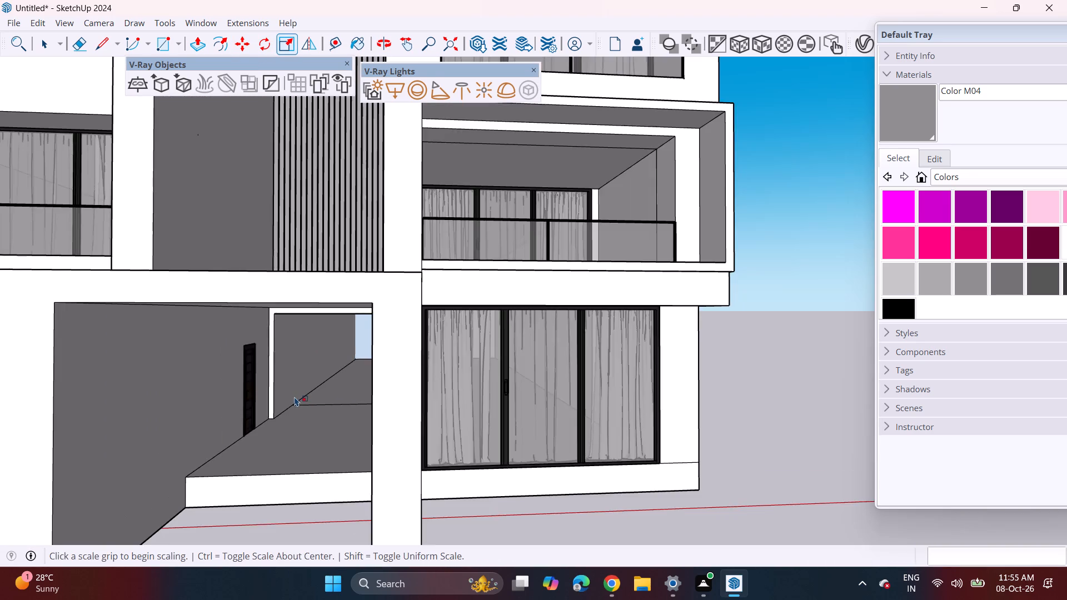
middle_drag(281, 402, 305, 394)
shift+middle_drag(361, 361, 397, 342)
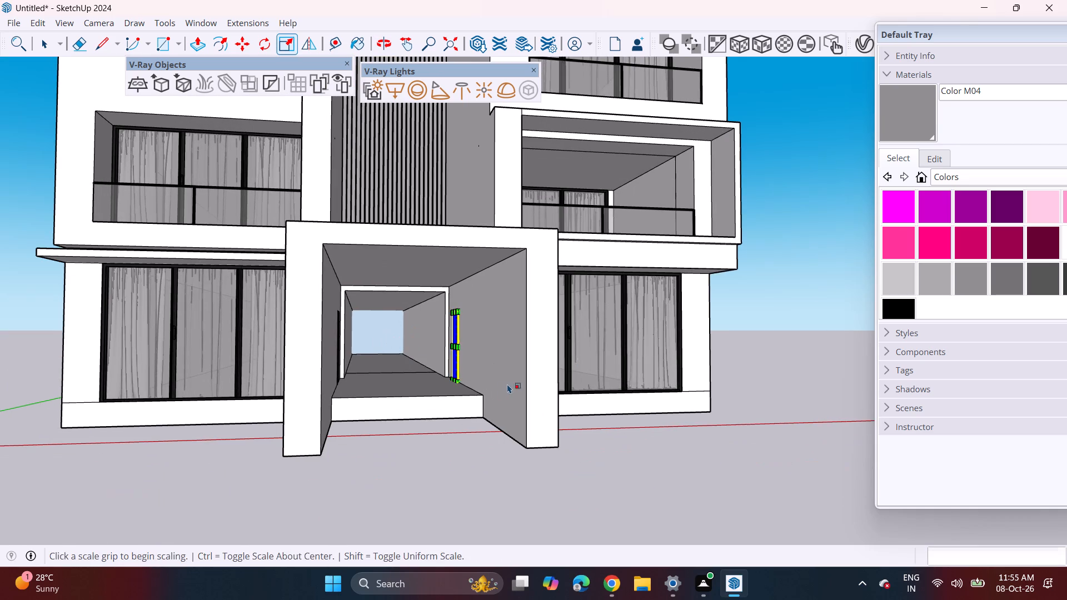
key(space)
click(732, 336)
middle_drag(379, 387, 364, 391)
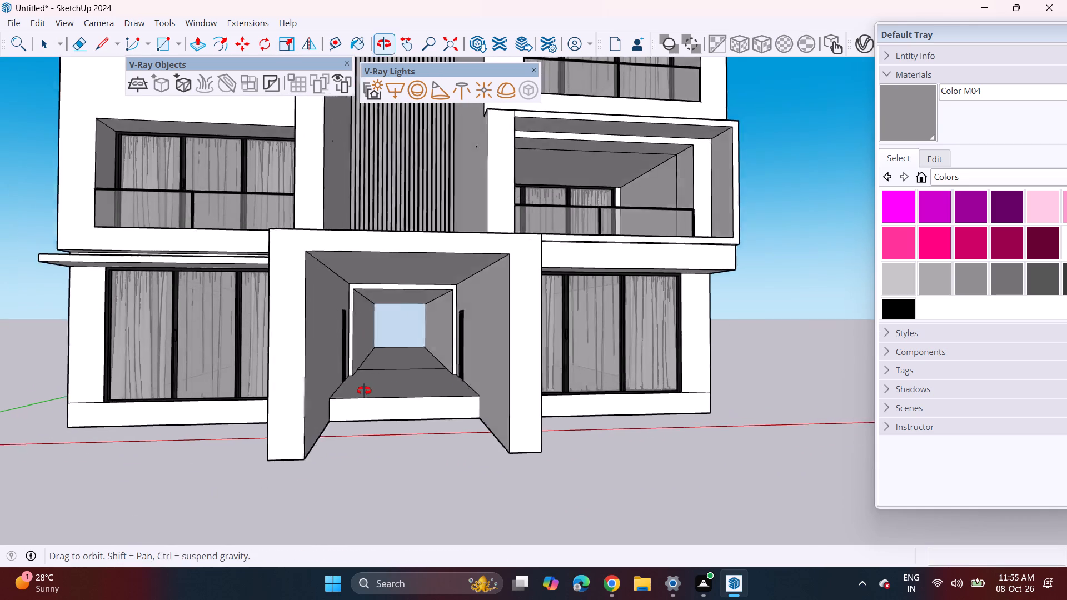
middle_drag(364, 391, 333, 376)
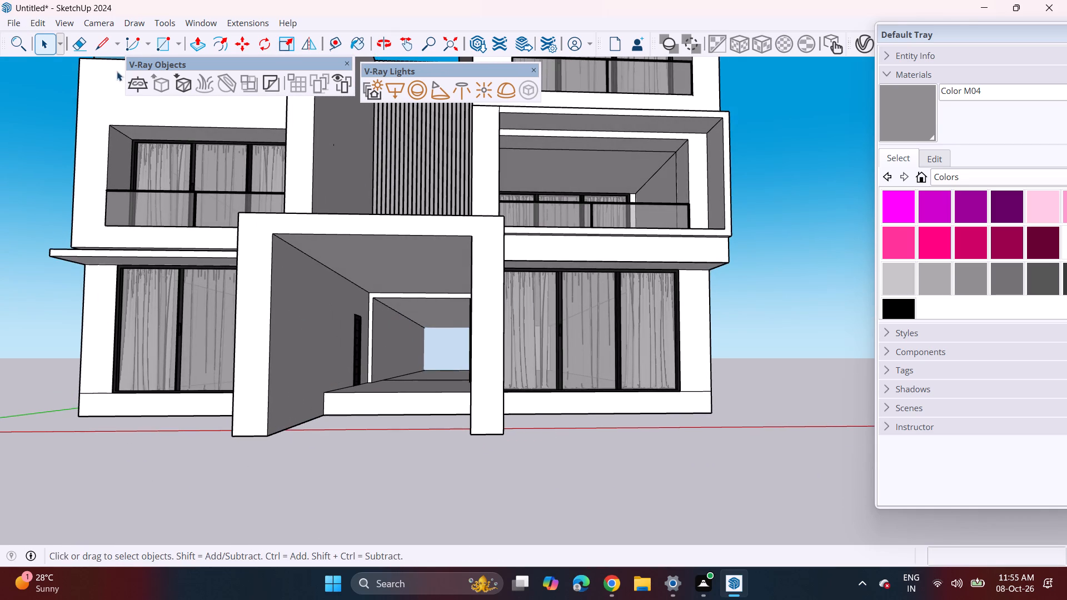
Import the curtained window model 12 from Downloads and place it on the ground in front of the house's right side.
click(7, 22)
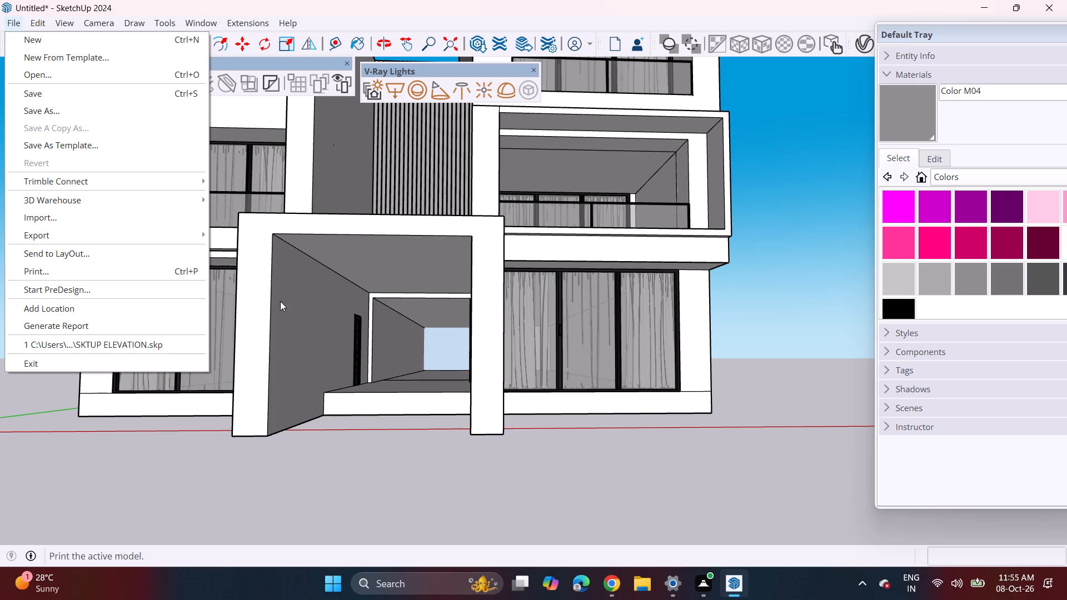
click(52, 211)
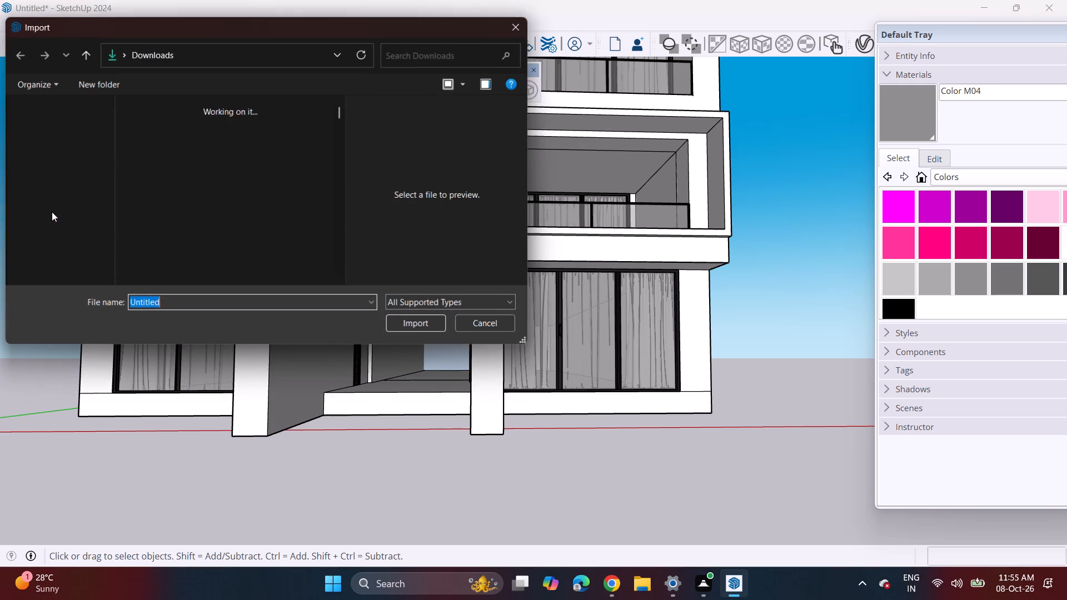
scroll(148, 184, down, 7)
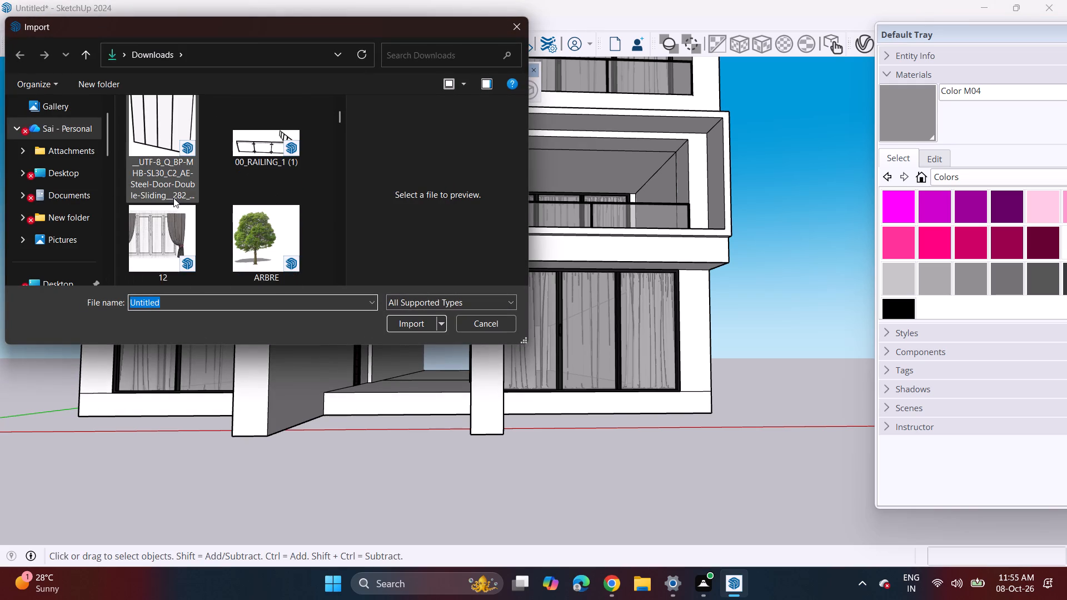
click(177, 236)
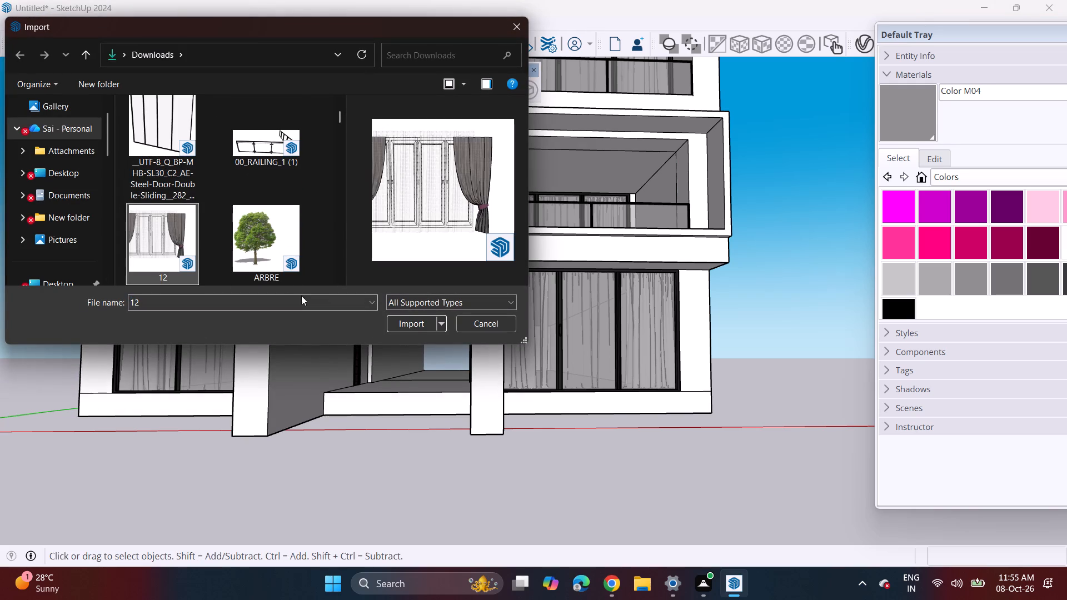
click(414, 323)
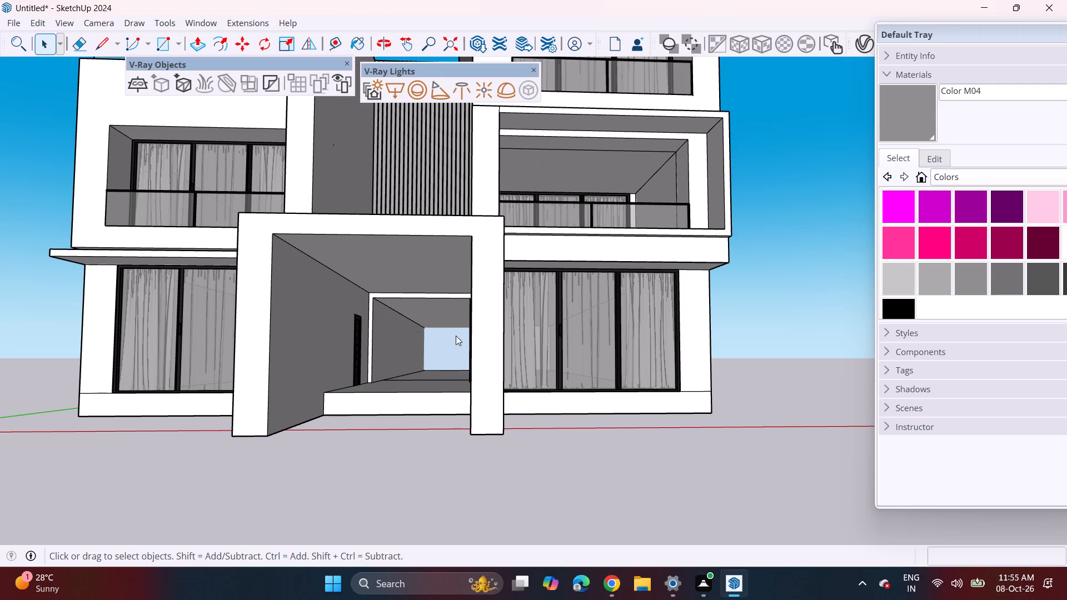
scroll(417, 386, down, 9)
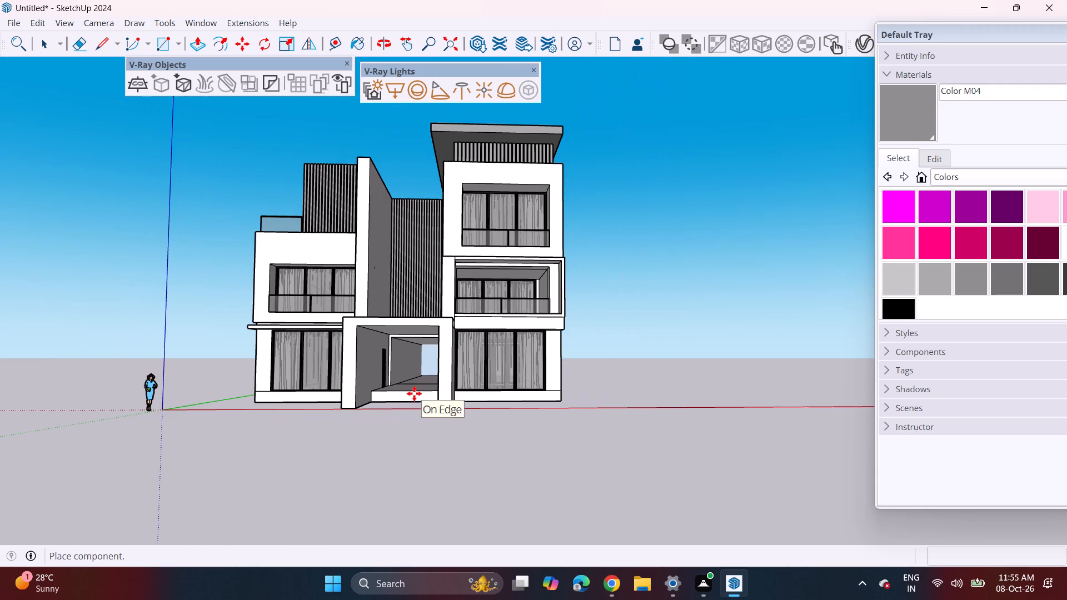
click(521, 463)
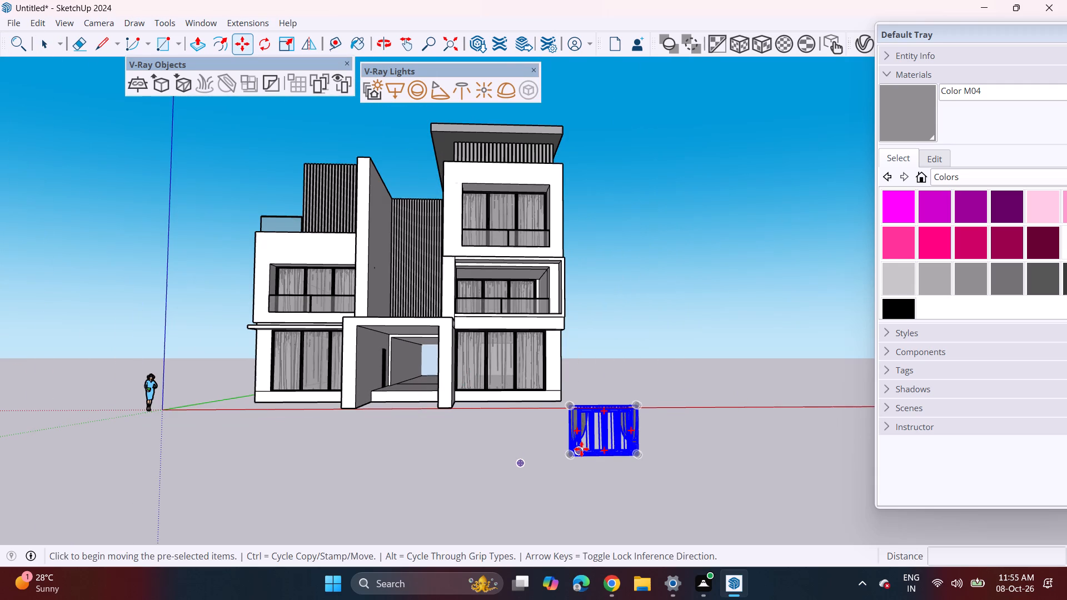
Explode the imported curtained window component into its separate parts.
scroll(581, 449, up, 4)
right_click(599, 432)
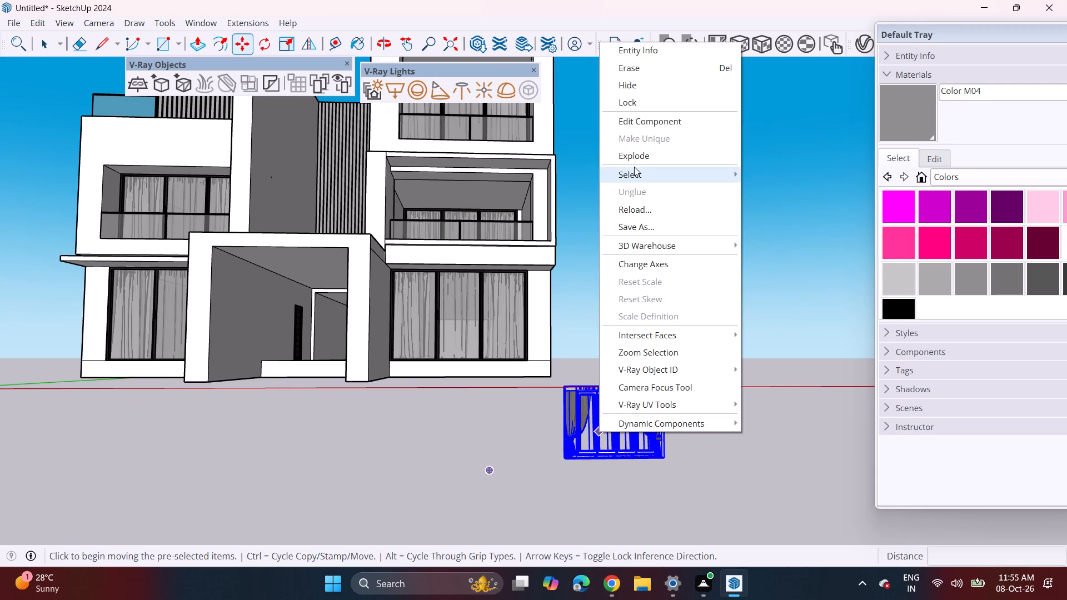
click(640, 160)
key(space)
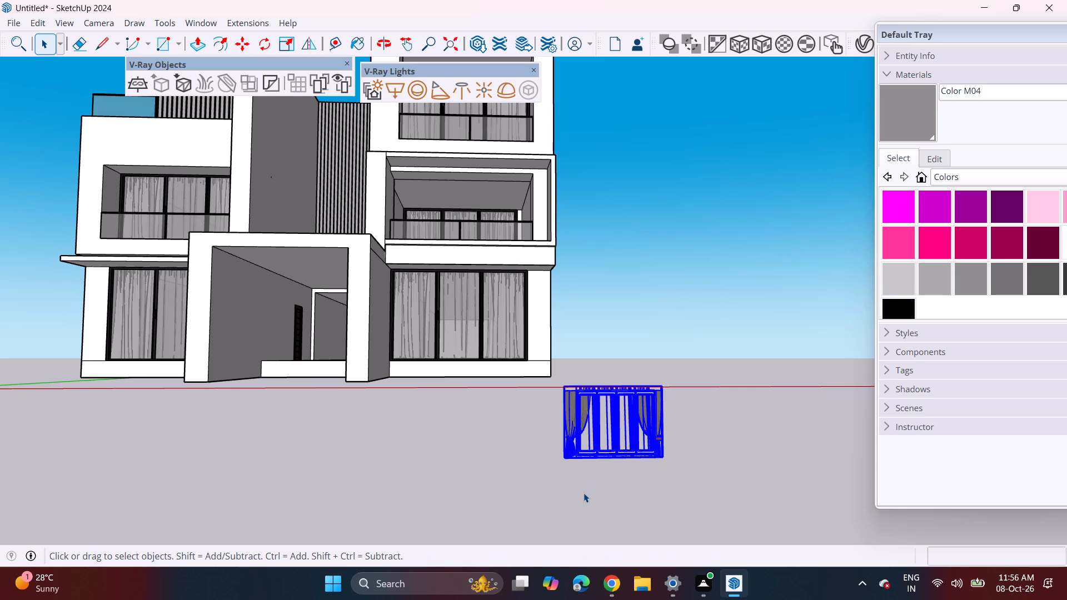
Delete both framed window units from the exploded model, keeping all the curtains.
click(584, 493)
click(614, 442)
key(Delete)
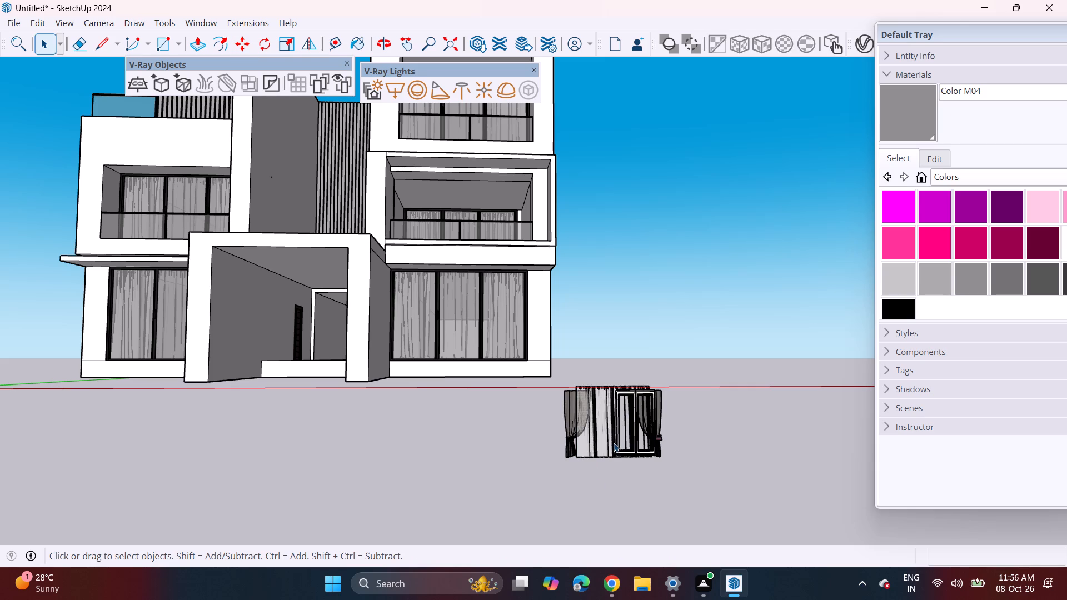
click(620, 441)
key(Delete)
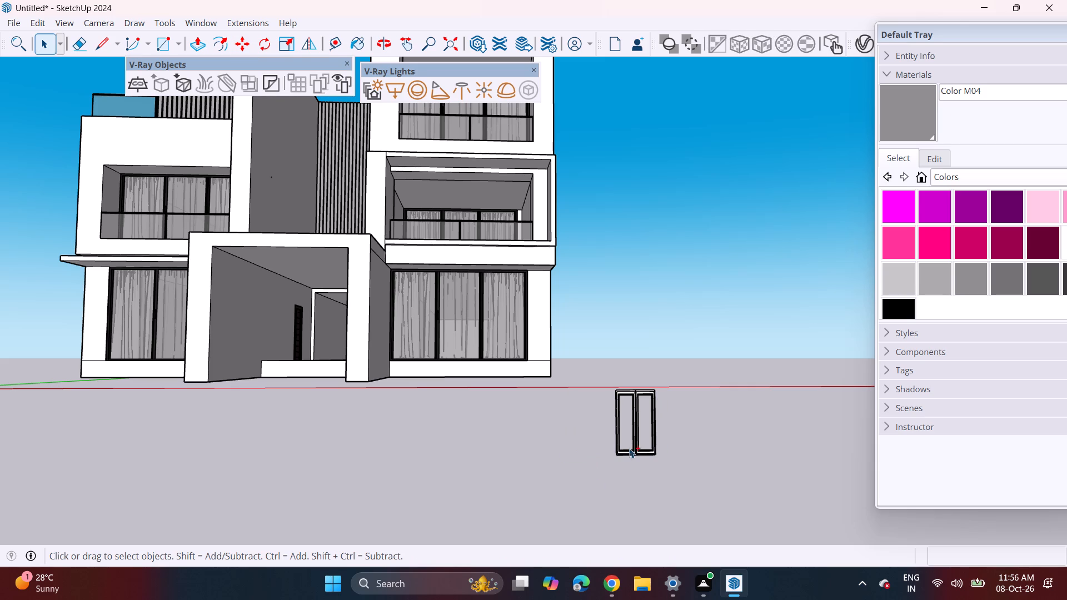
key(ctrl+z)
click(635, 456)
key(Delete)
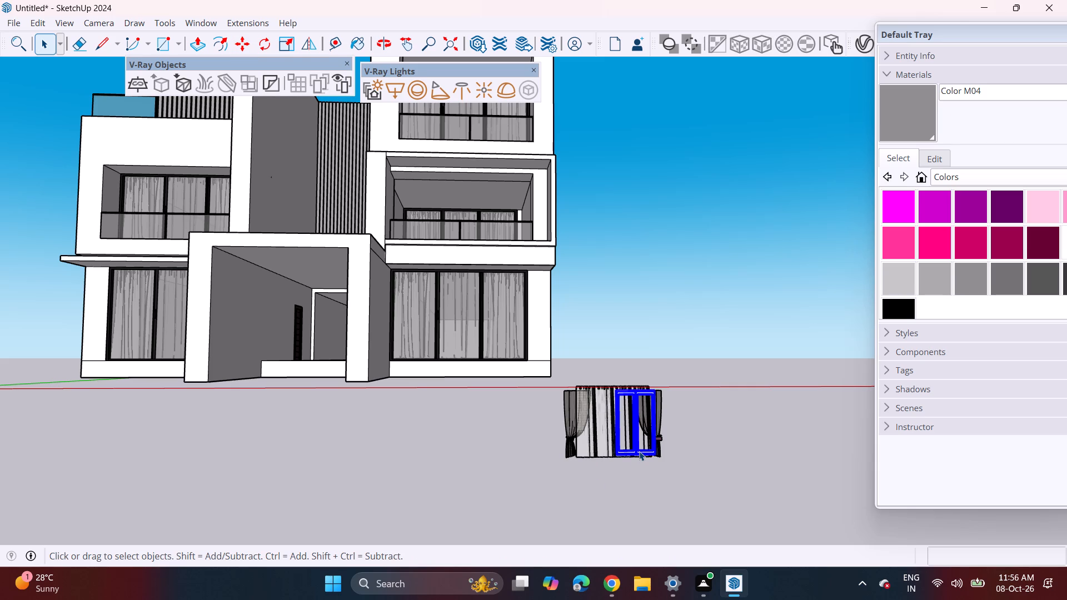
Explode the remaining curtain set, and explode its sheer curtain group into individual panels.
middle_click(585, 451)
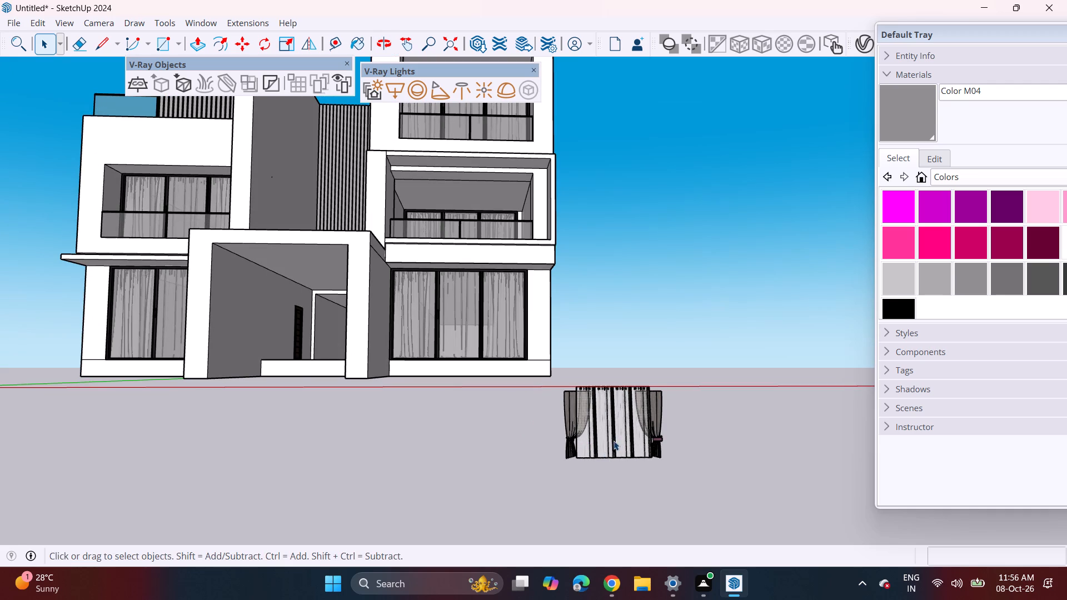
scroll(604, 436, up, 4)
click(604, 436)
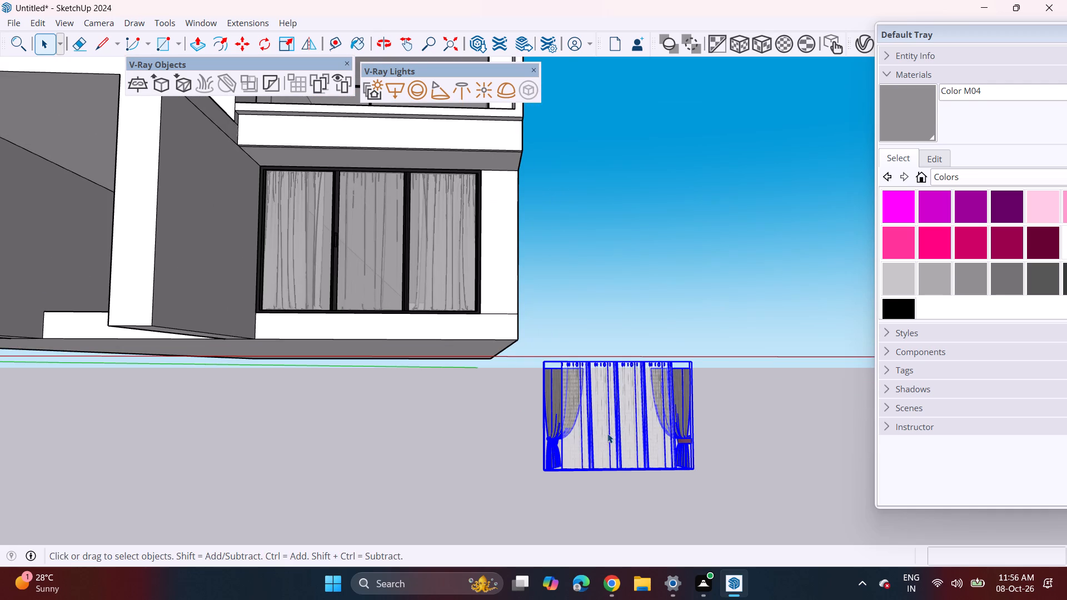
right_click(607, 433)
click(660, 243)
click(595, 425)
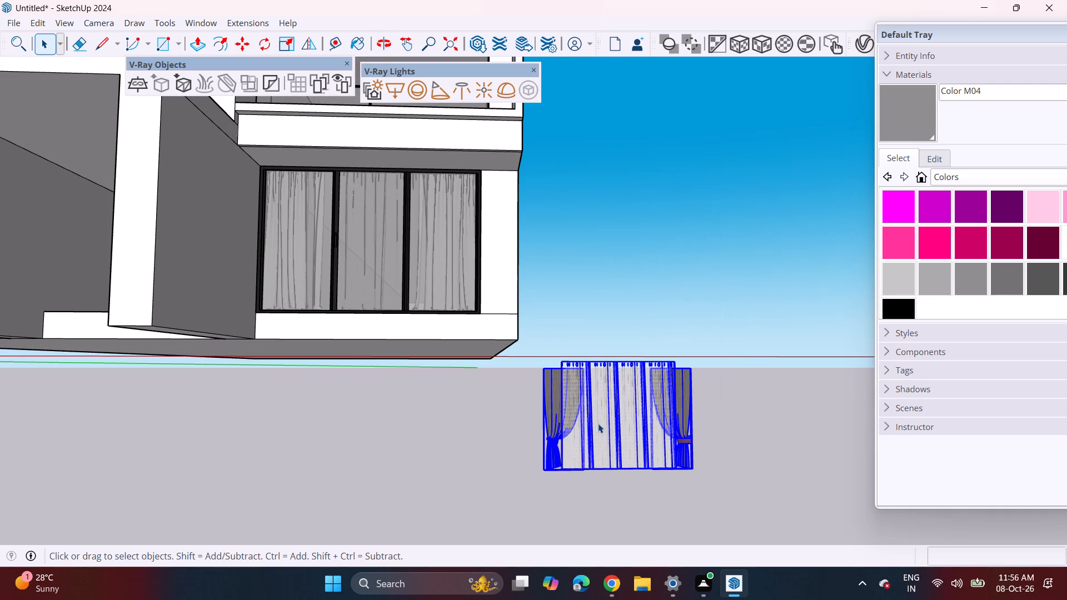
click(602, 421)
scroll(604, 420, up, 4)
right_click(604, 420)
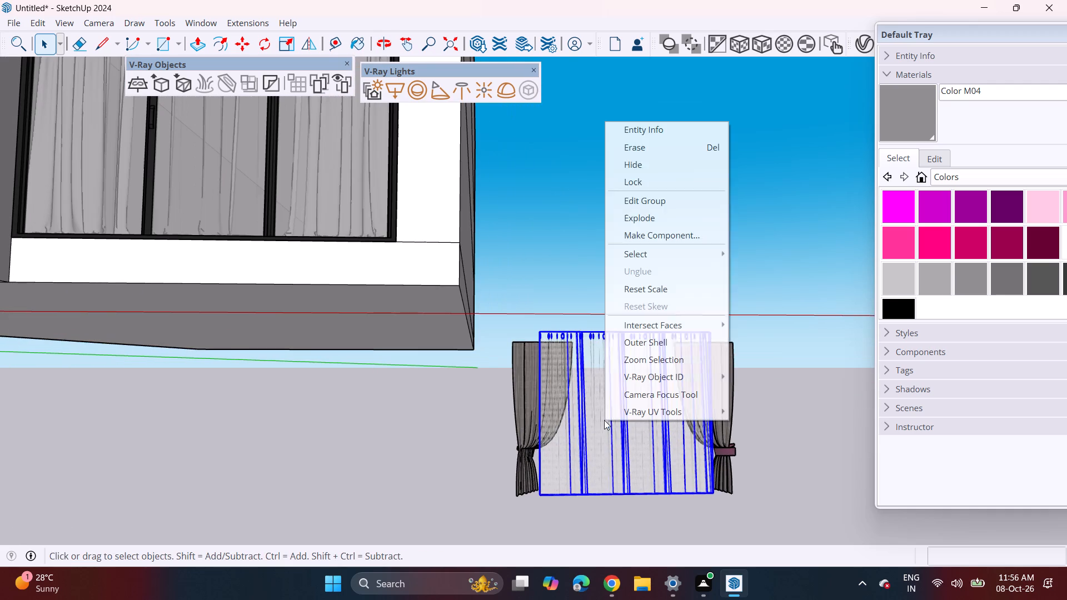
click(655, 220)
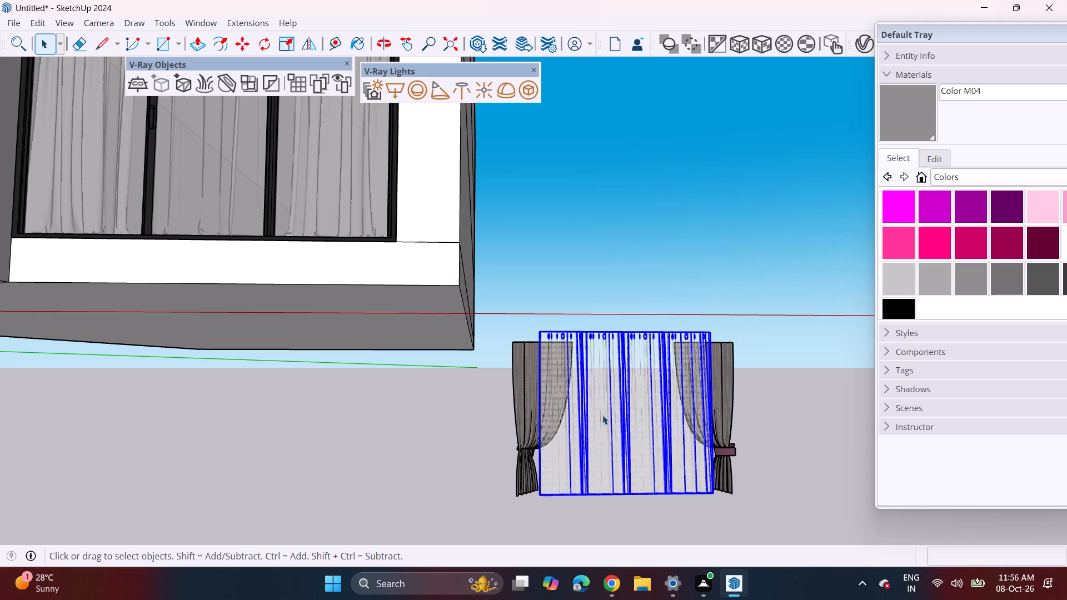
Delete the two middle sheer curtain panels, leaving one at each side.
click(602, 415)
click(572, 418)
click(609, 412)
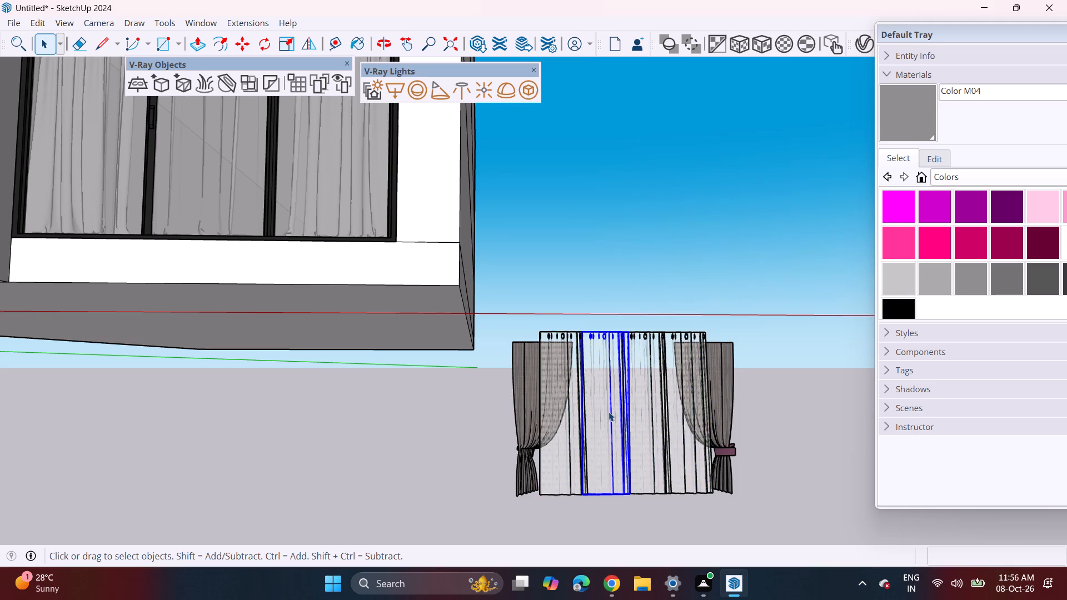
key(Delete)
click(638, 407)
key(Delete)
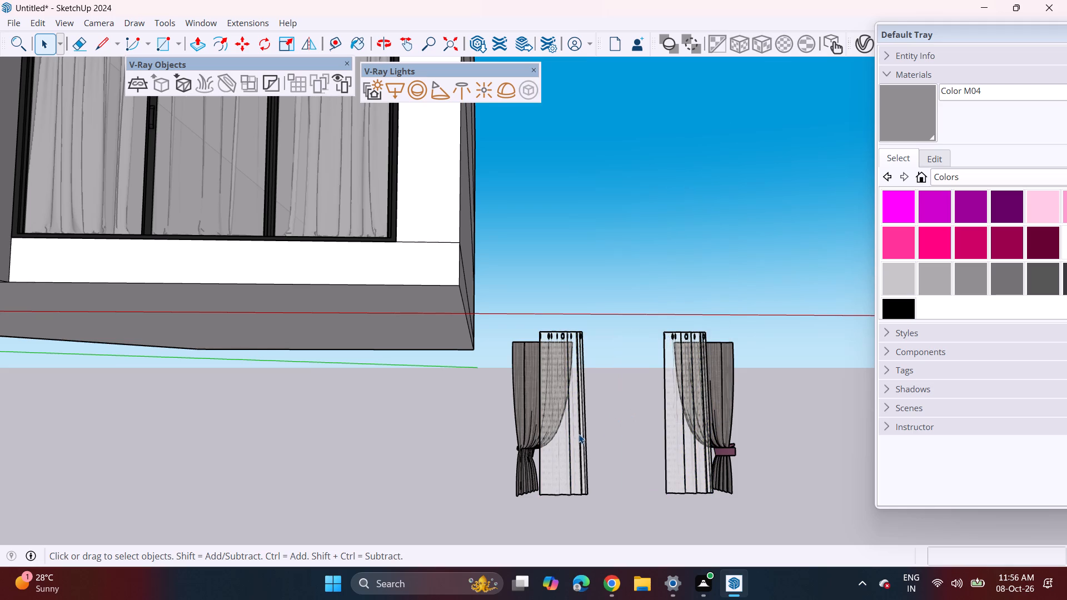
Group the remaining sheer panels and tied-back drapes as one curtain set.
scroll(579, 434, down, 3)
middle_drag(547, 436, 533, 487)
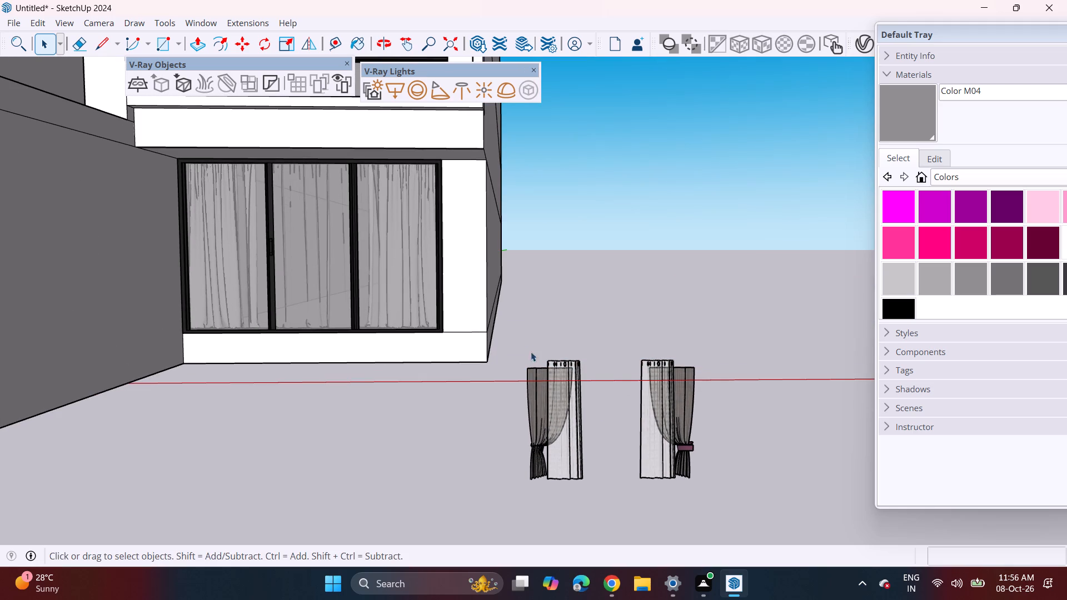
drag(520, 322, 713, 487)
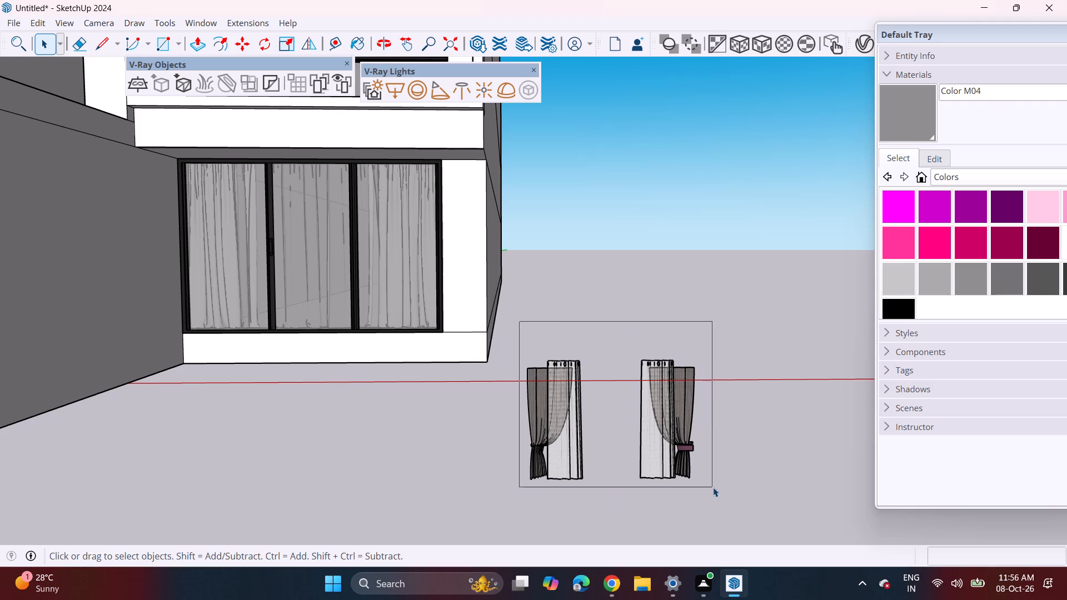
right_click(646, 436)
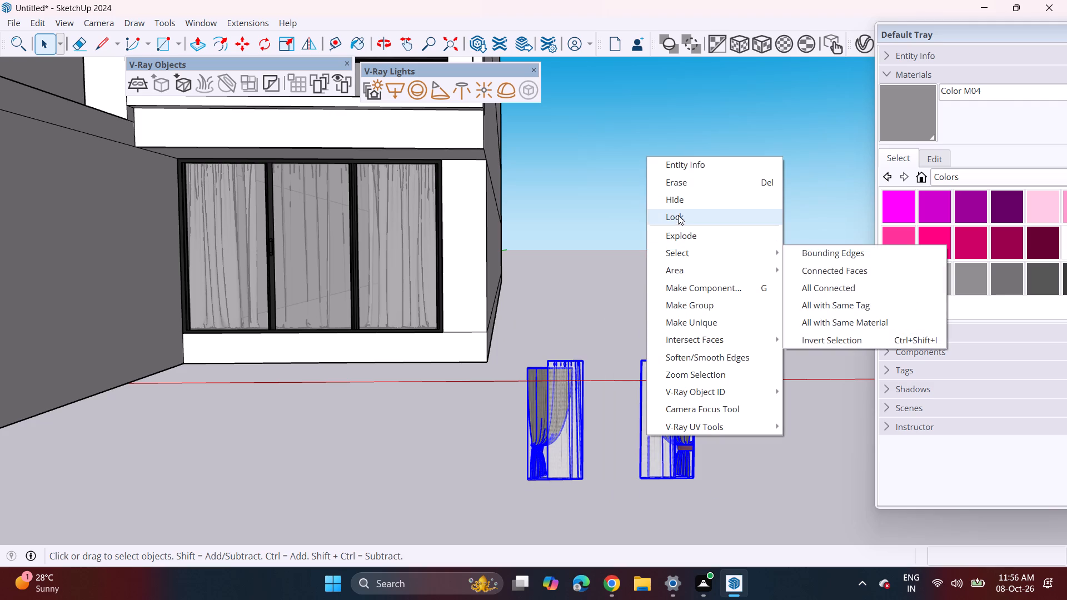
click(692, 302)
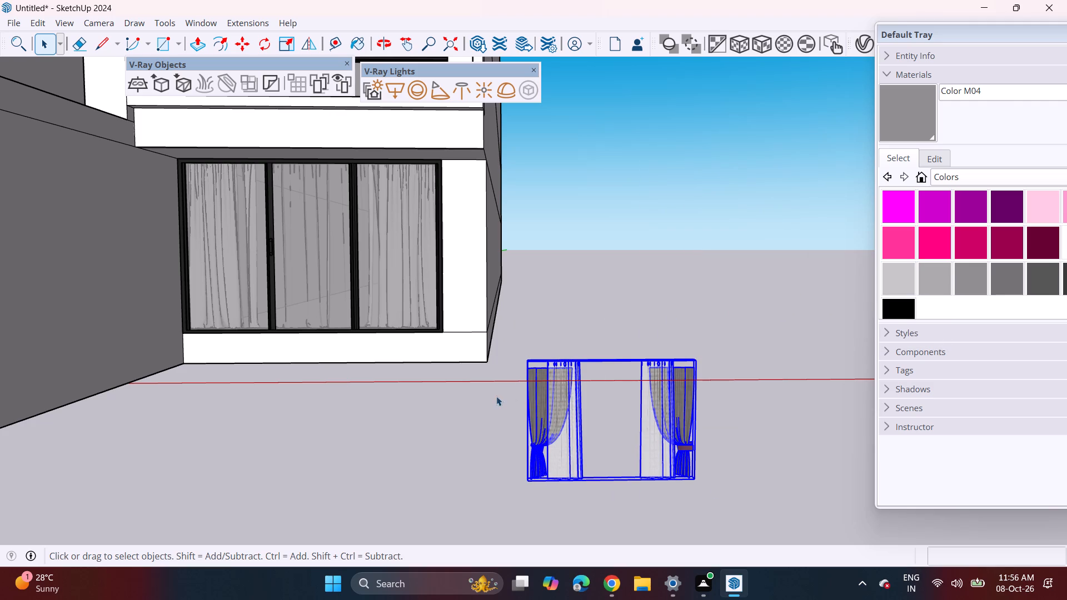
Move the curtain group to the front entrance portal, snapping its top right corner to the opening's top right corner.
key(m)
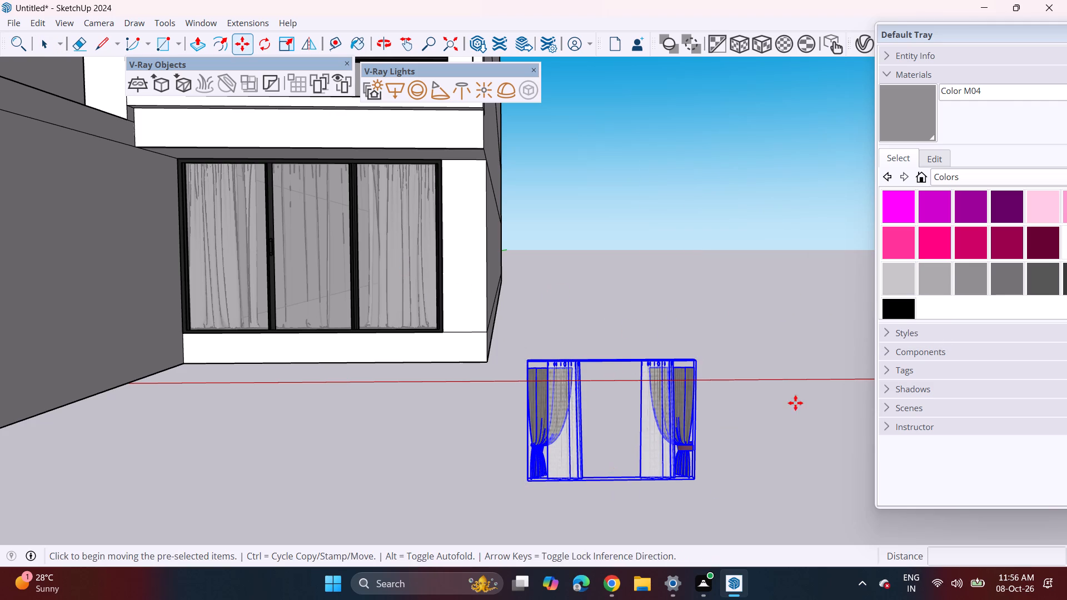
click(695, 363)
middle_drag(256, 314, 308, 299)
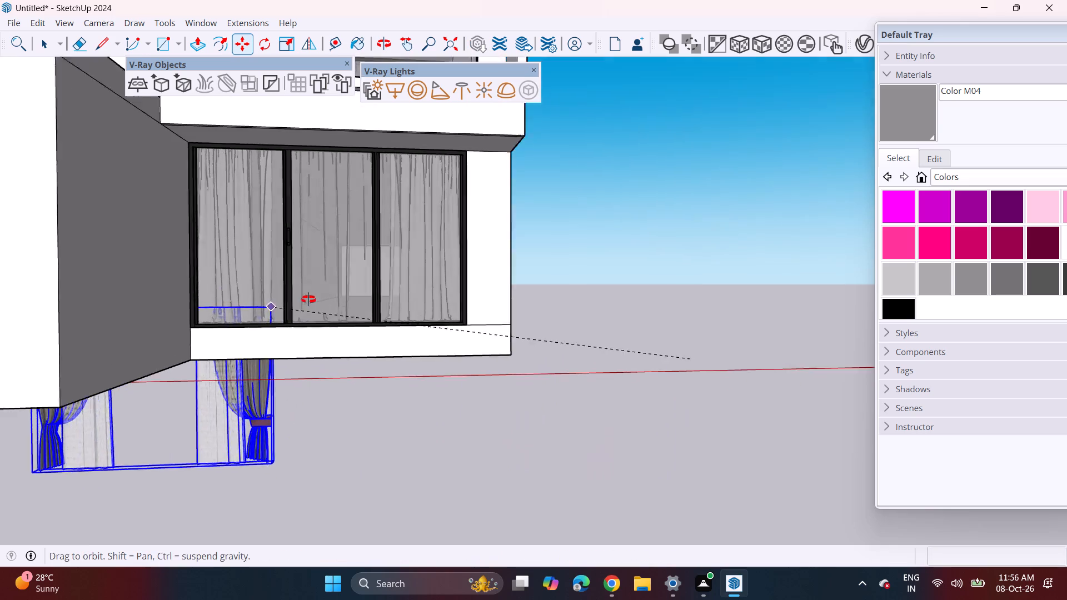
middle_drag(308, 299, 432, 318)
scroll(133, 199, up, 3)
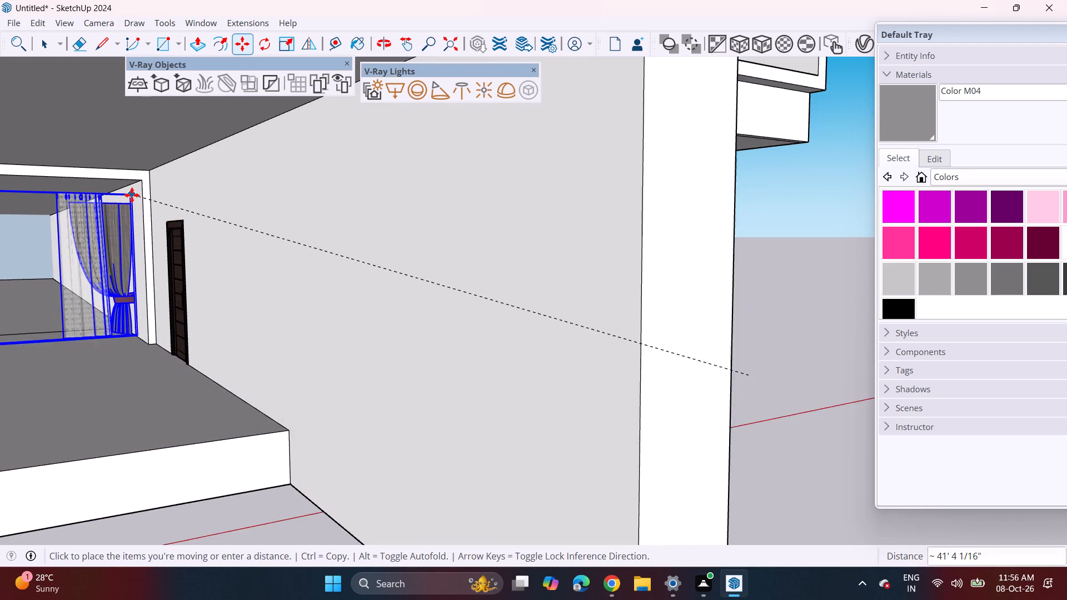
scroll(132, 195, up, 3)
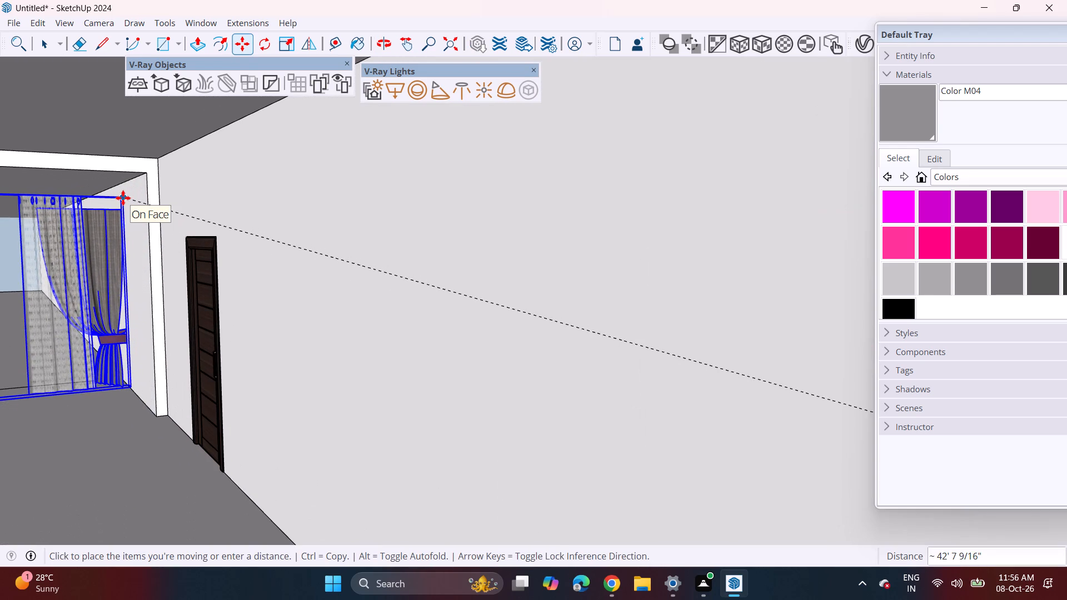
middle_drag(68, 191, 91, 216)
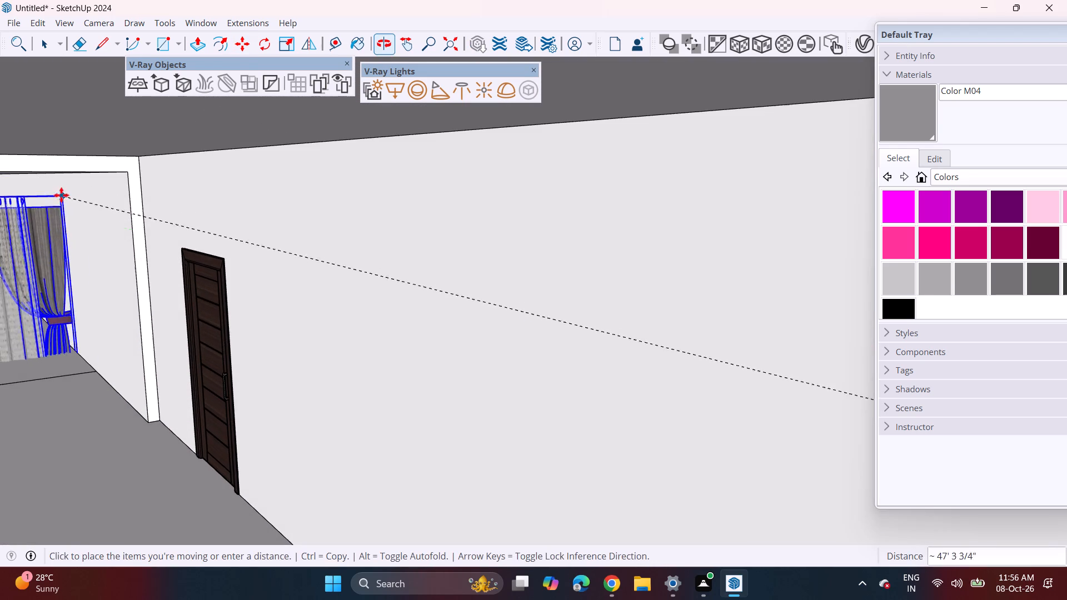
scroll(5, 207, up, 1)
middle_drag(5, 207, 0, 169)
shift+middle_drag(1, 168, 44, 193)
middle_drag(27, 200, 0, 215)
shift+middle_drag(19, 214, 123, 192)
middle_drag(142, 192, 28, 199)
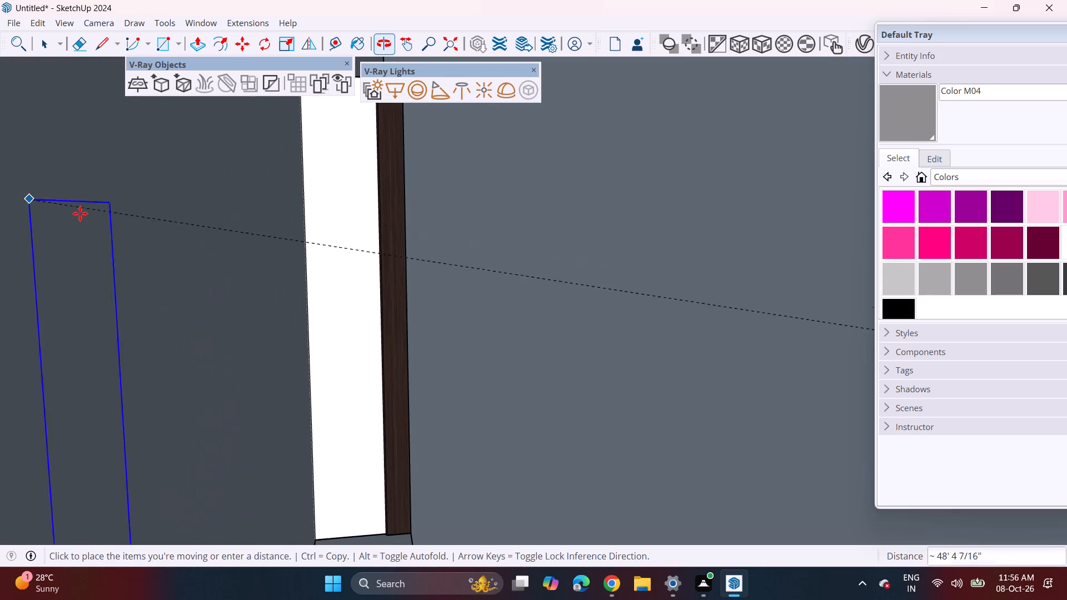
shift+middle_drag(433, 205, 65, 207)
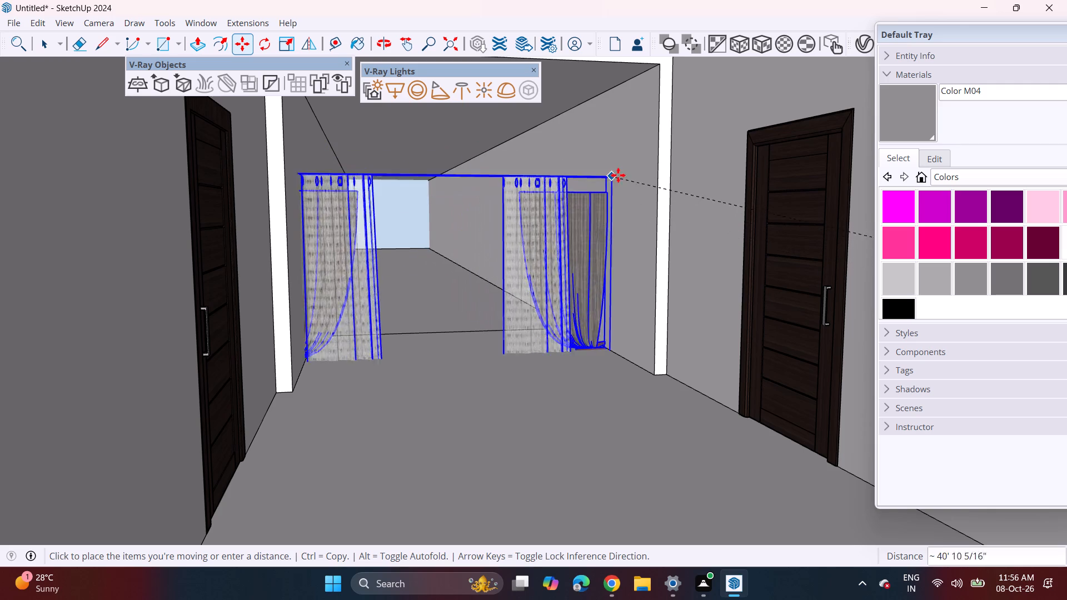
scroll(547, 209, down, 4)
scroll(521, 197, down, 17)
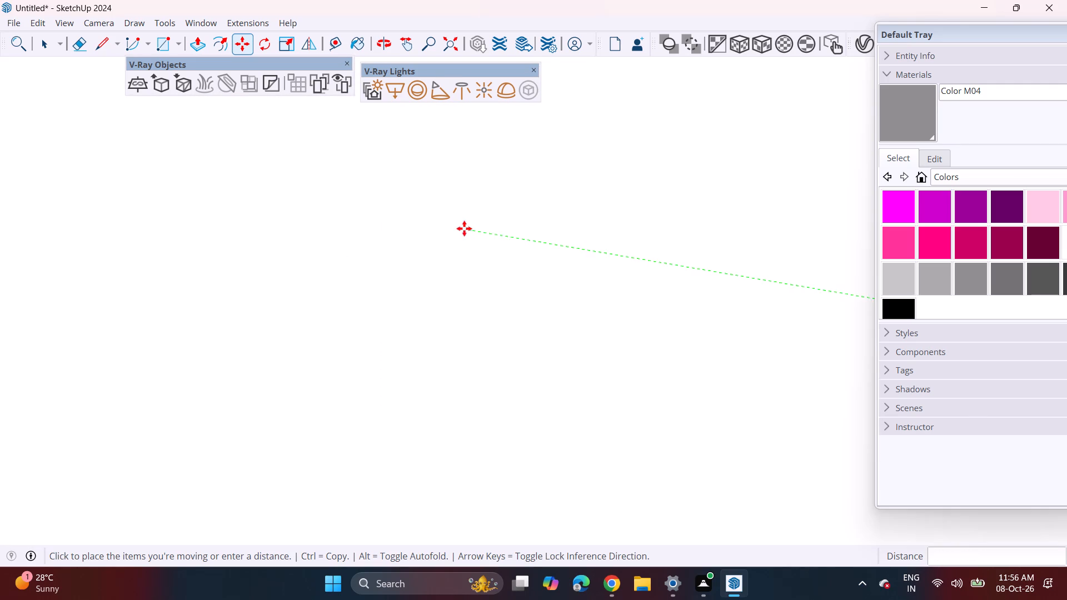
scroll(464, 228, down, 20)
scroll(464, 228, down, 20)
scroll(464, 228, down, 3)
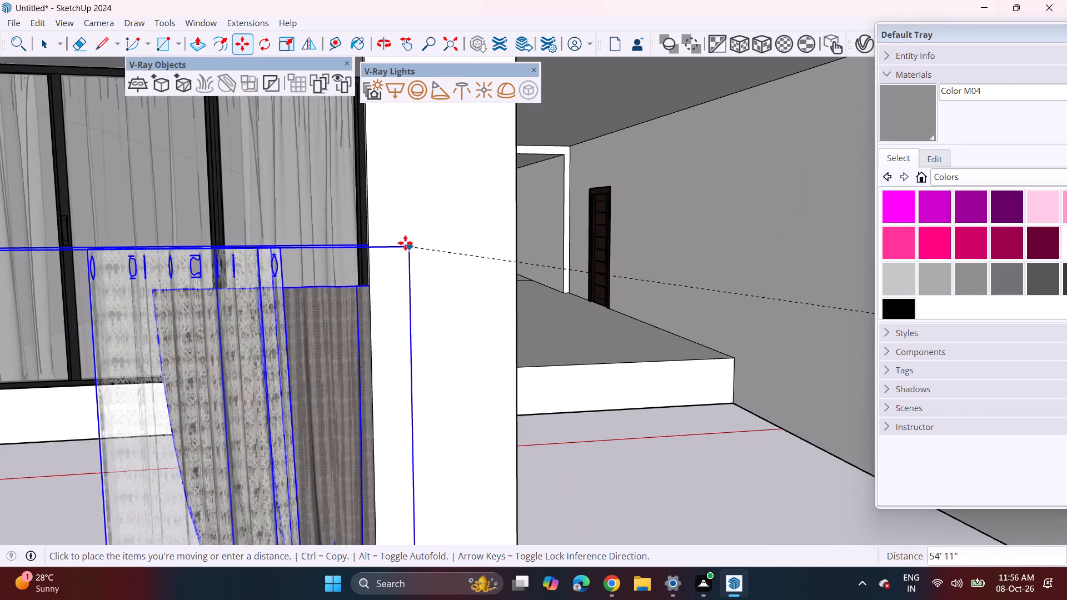
scroll(405, 243, down, 16)
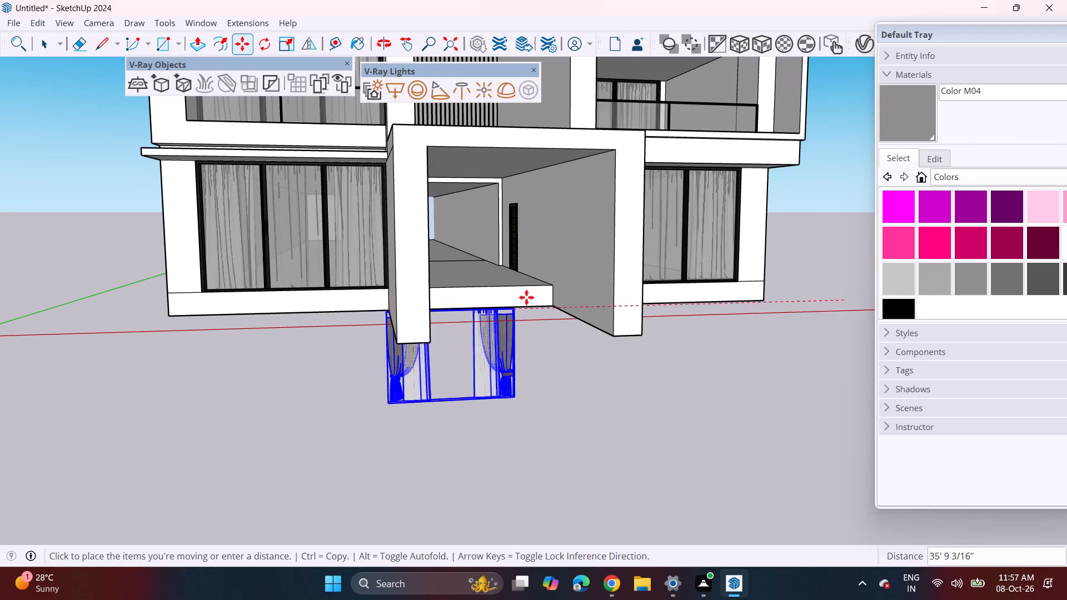
click(618, 151)
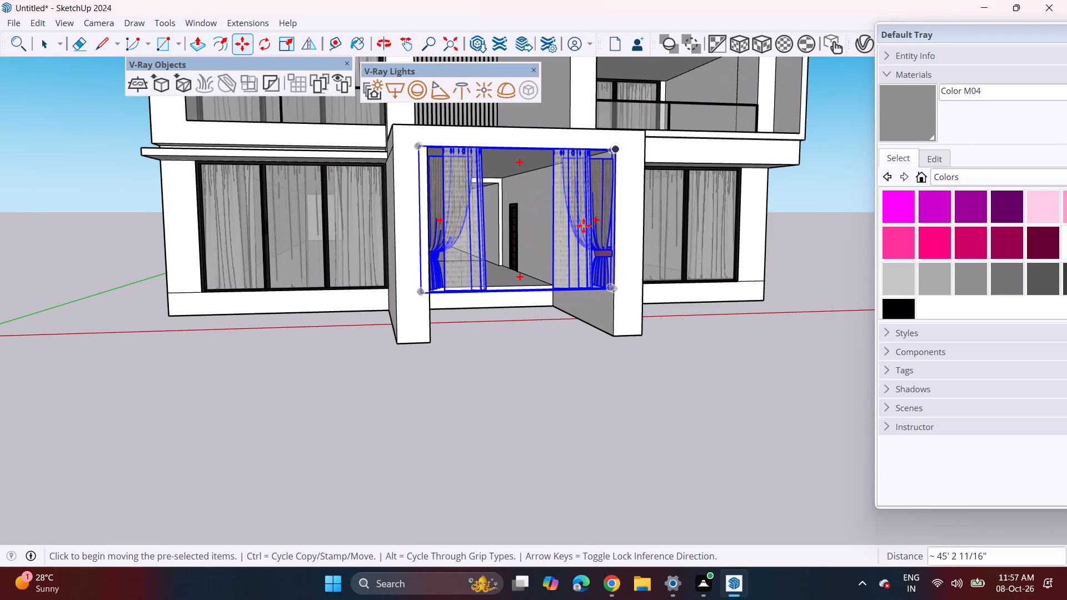
middle_drag(569, 237, 521, 246)
middle_click(521, 246)
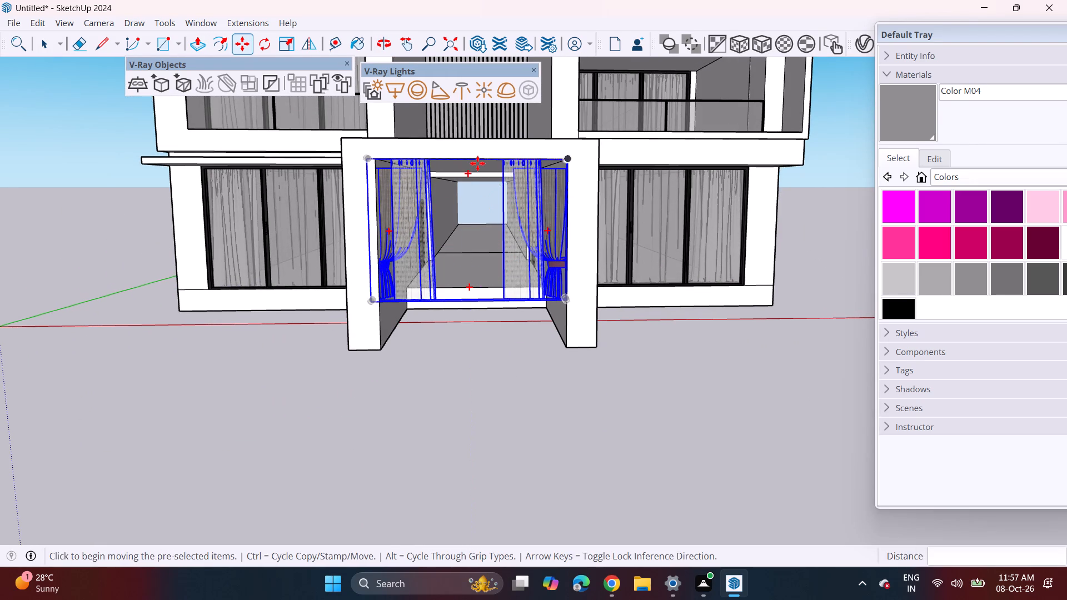
Move the curtain group from the front entrance portal about 90' along the green axis, deep into the entrance passage.
click(473, 162)
scroll(475, 172, up, 3)
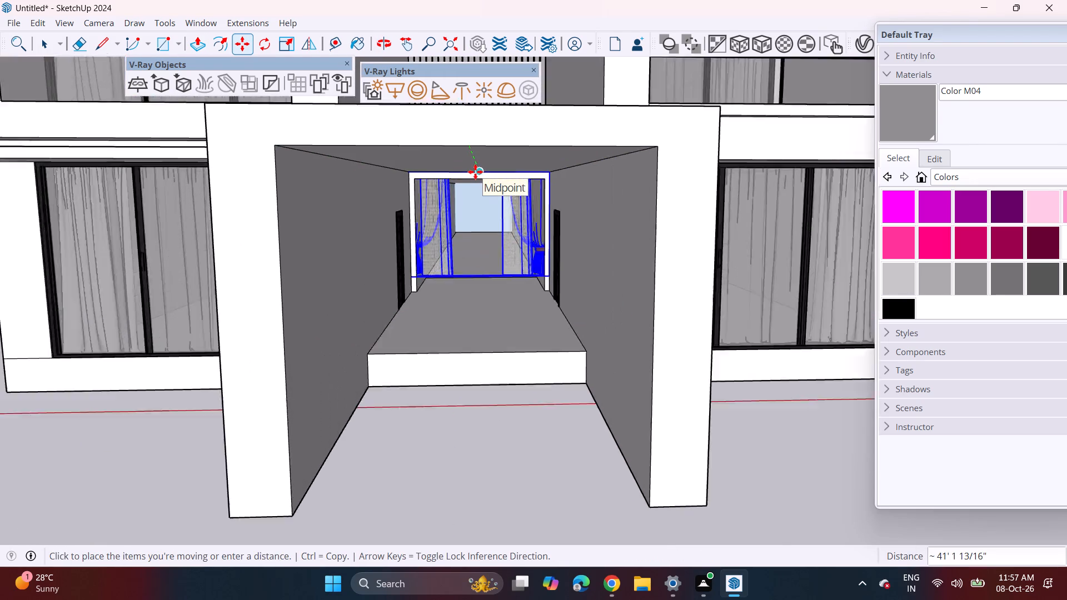
scroll(475, 172, up, 7)
middle_drag(475, 173, 489, 108)
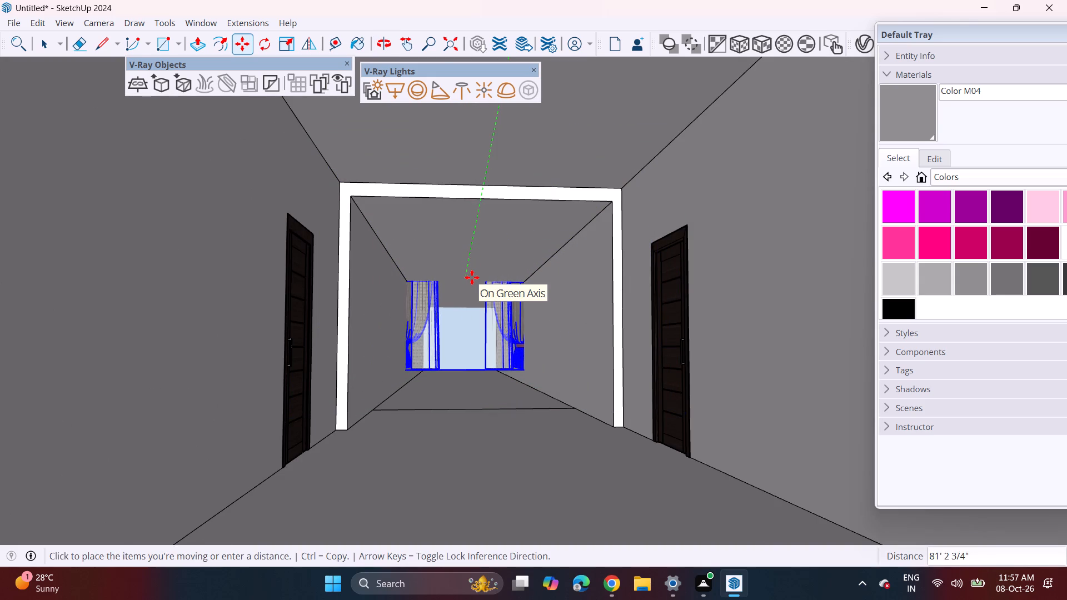
click(471, 286)
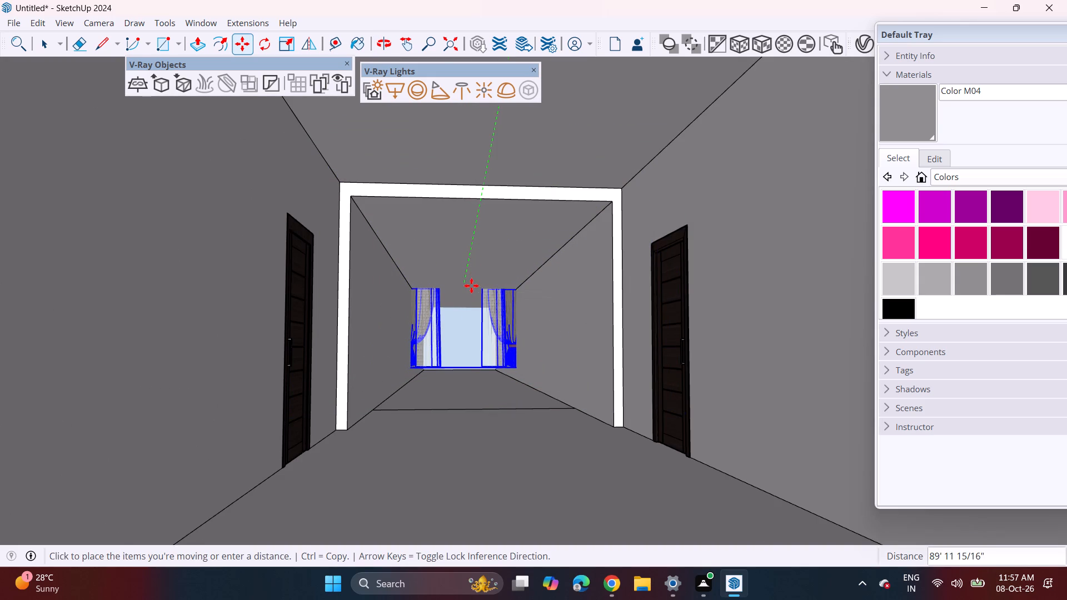
Push/Pull the pale end face of the passage by about 1' 4", creating it as a new face.
middle_drag(470, 373, 466, 385)
scroll(465, 335, up, 8)
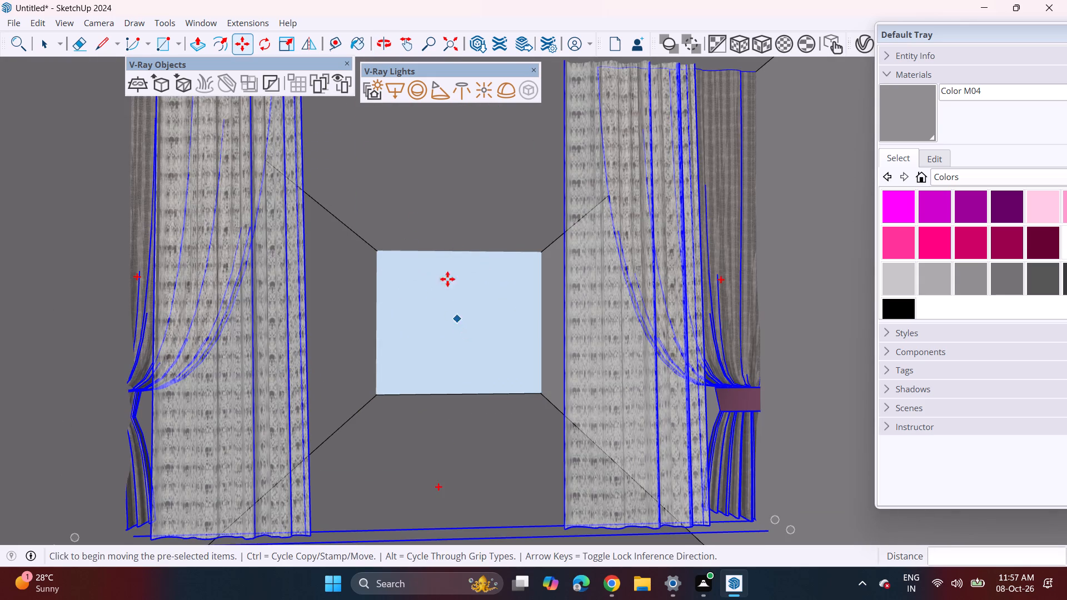
click(192, 48)
click(463, 327)
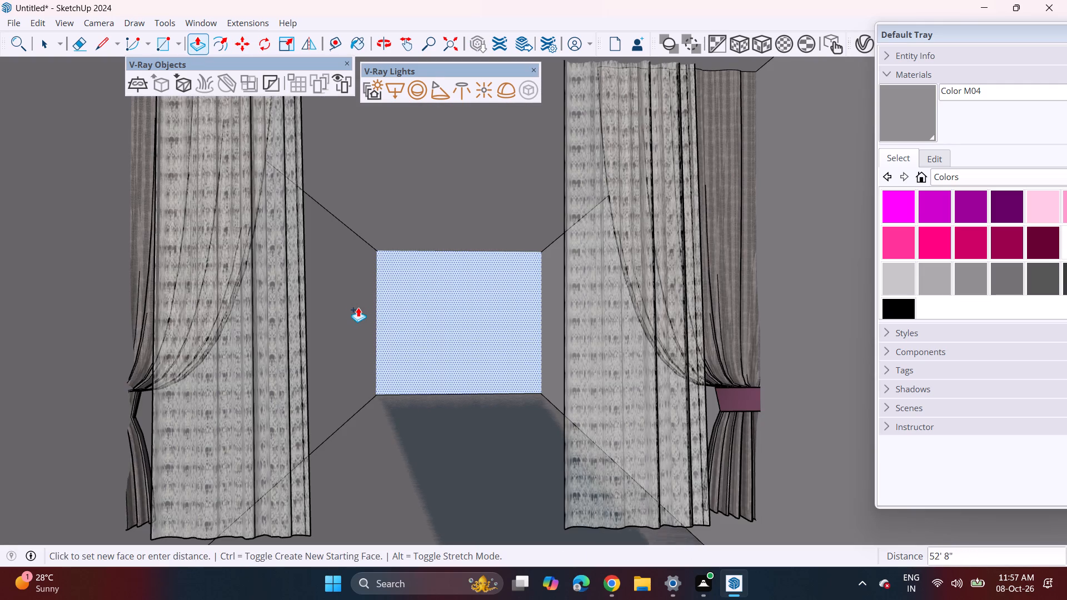
click(373, 248)
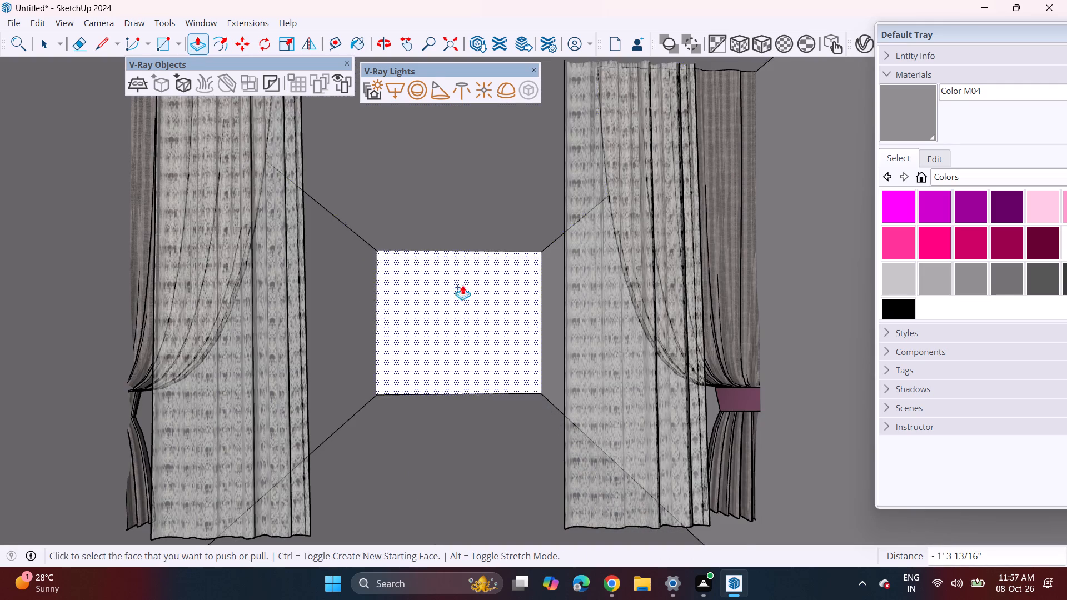
Scale the curtain group along the red axis so its right edge meets the passage's right wall.
scroll(470, 291, down, 3)
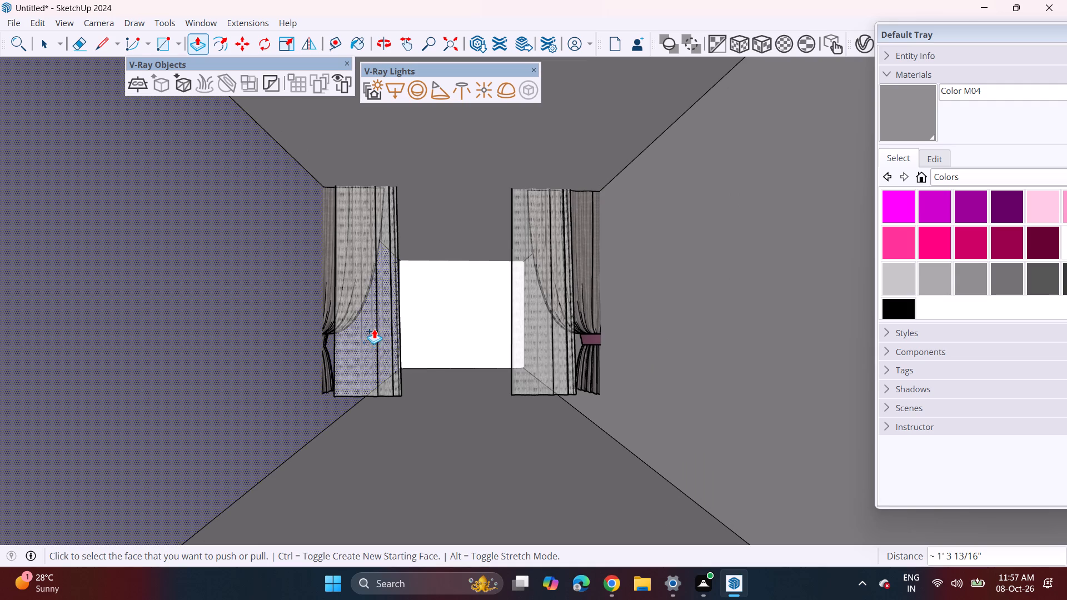
key(space)
click(374, 323)
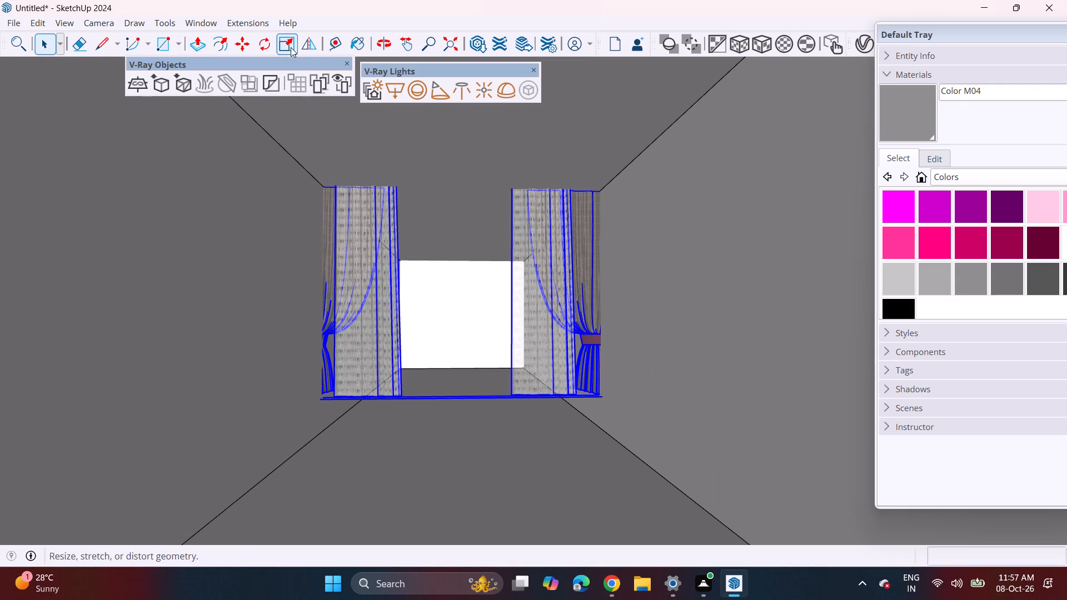
click(290, 48)
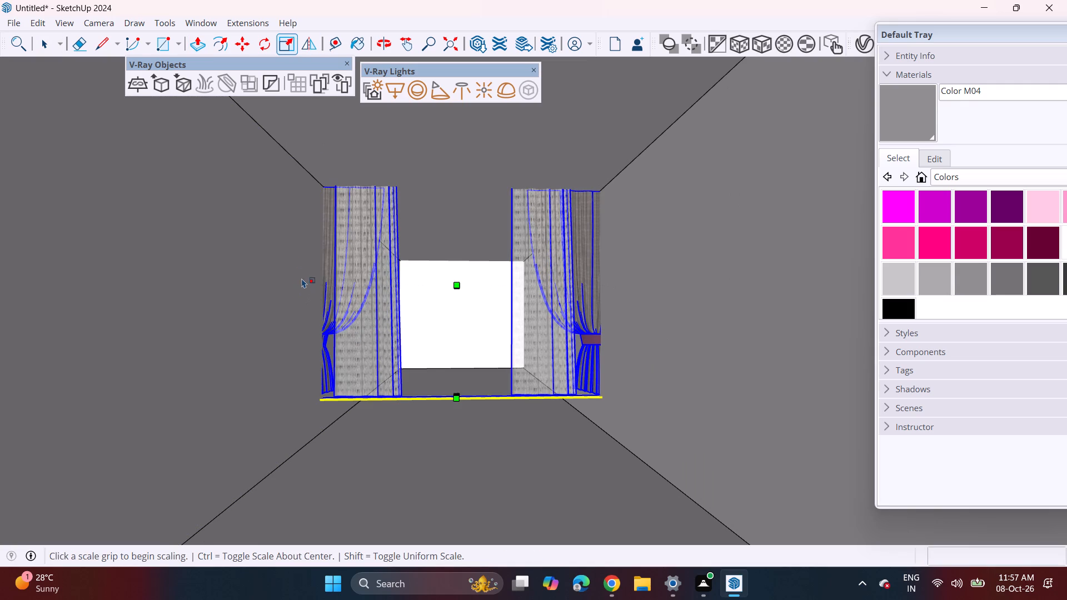
scroll(294, 288, up, 5)
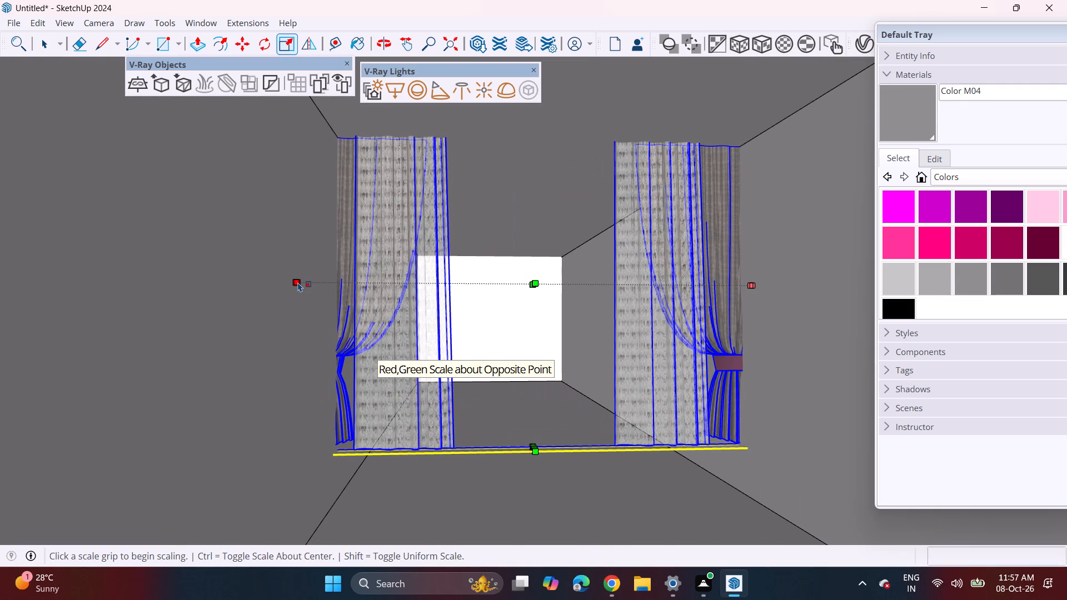
scroll(298, 282, up, 4)
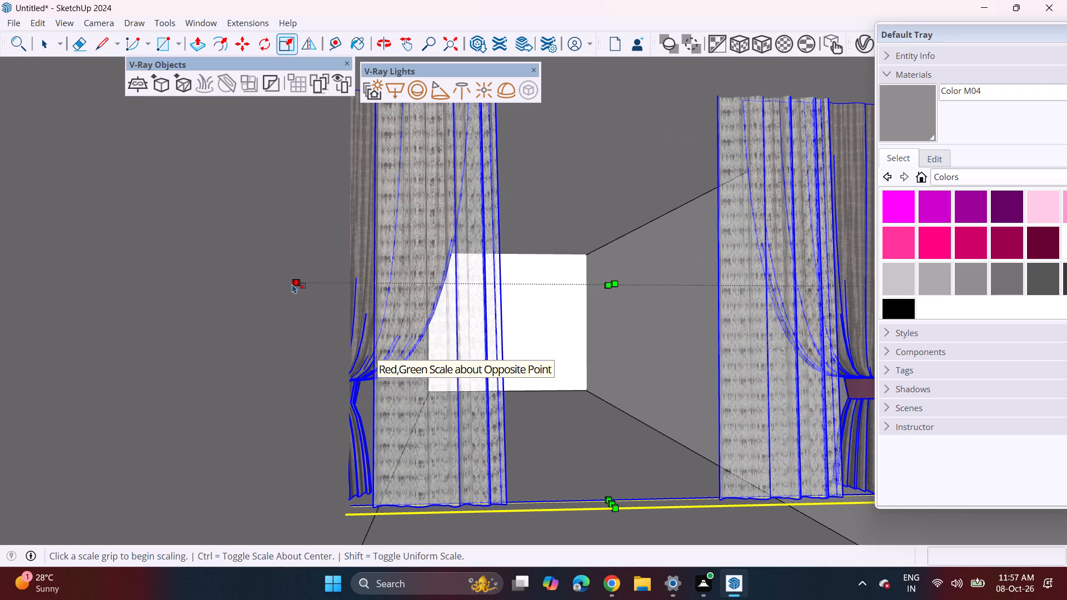
click(299, 286)
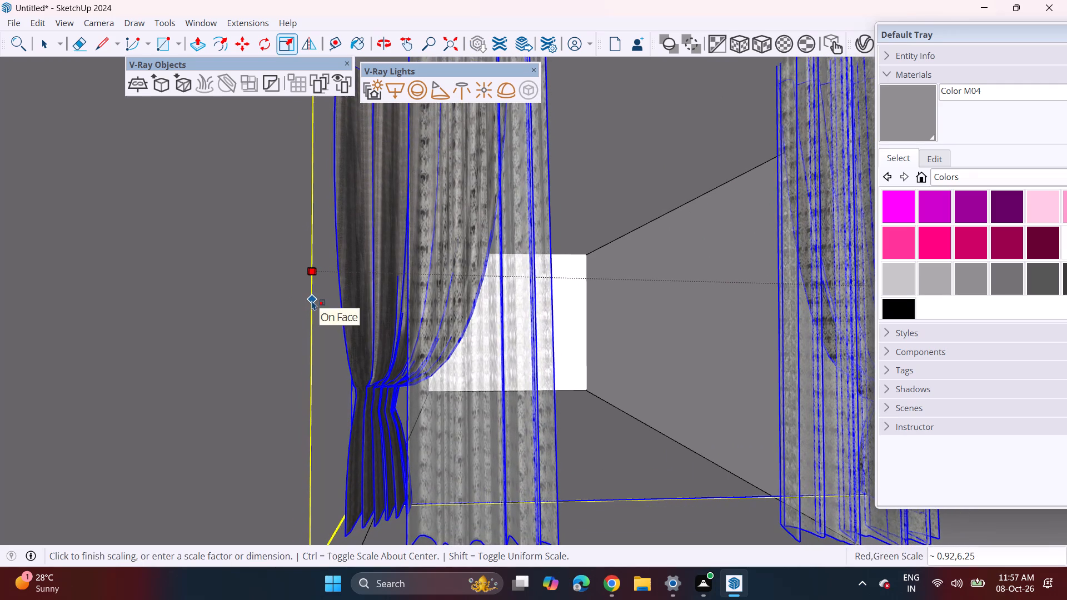
key(Escape)
scroll(457, 292, down, 6)
scroll(498, 367, down, 3)
middle_drag(624, 369, 582, 378)
middle_drag(591, 373, 632, 358)
scroll(481, 358, up, 2)
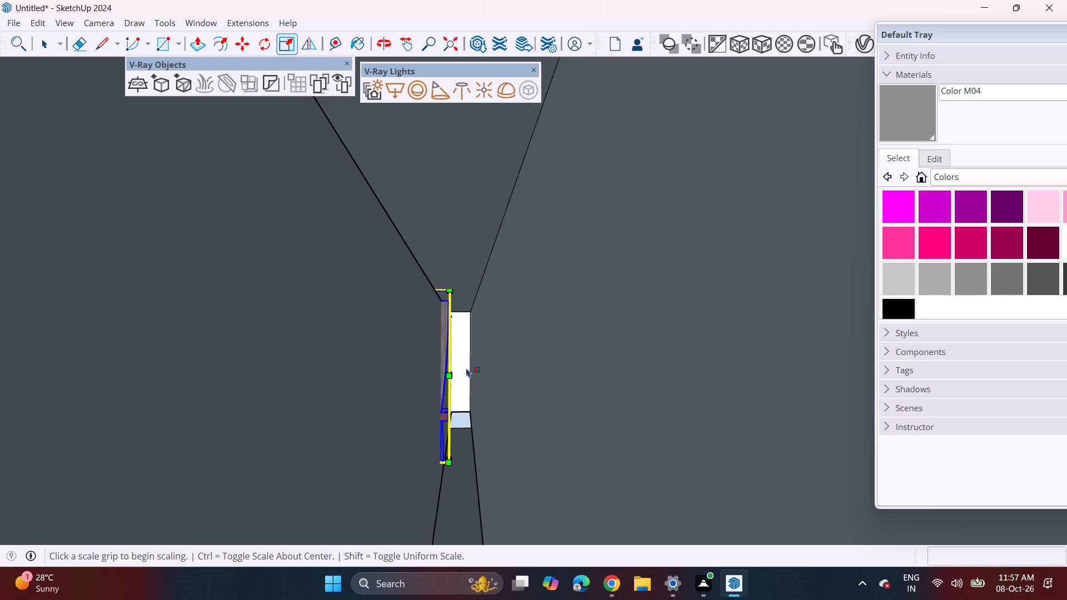
scroll(466, 368, up, 7)
click(387, 404)
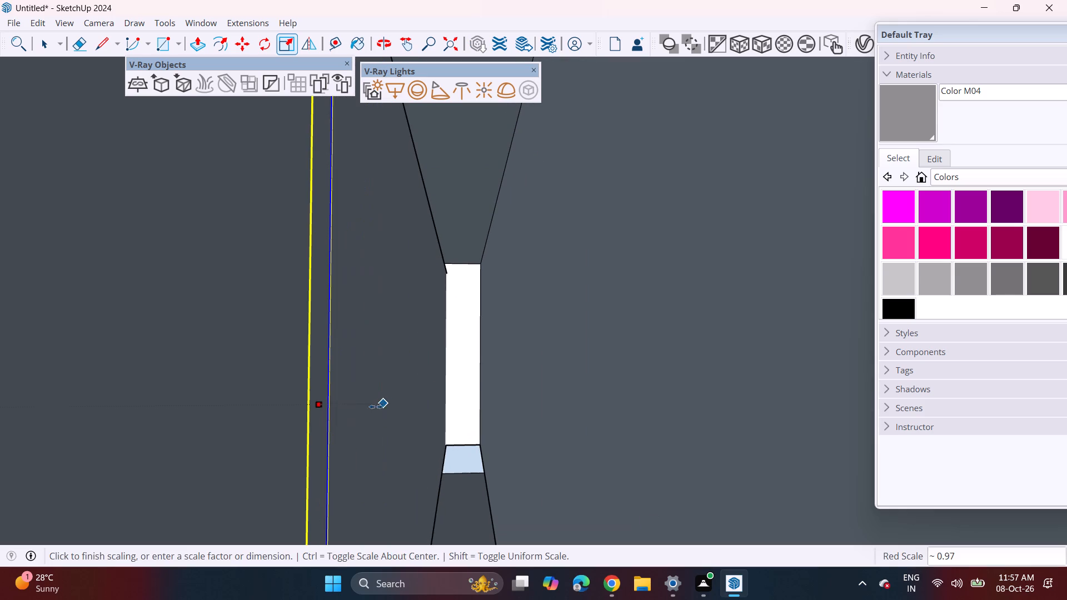
click(330, 415)
Scale the curtain group along the red axis so its left edge meets the passage's left wall.
shift+middle_drag(262, 337, 721, 362)
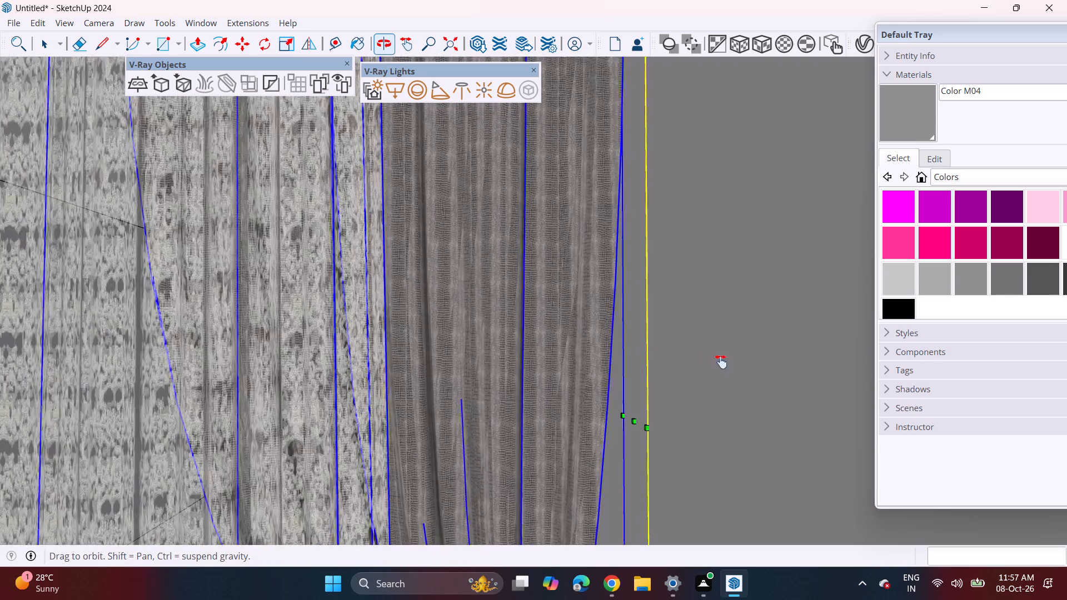
shift+middle_drag(721, 362, 923, 352)
scroll(393, 348, down, 3)
shift+middle_drag(199, 343, 788, 271)
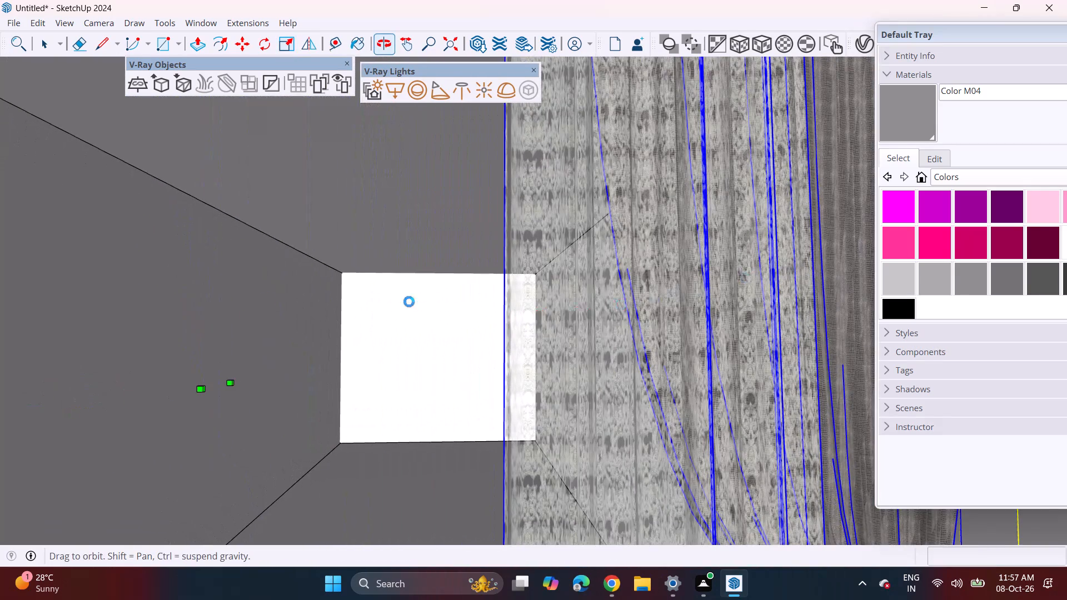
scroll(242, 302, down, 2)
scroll(121, 352, down, 3)
middle_drag(118, 351, 405, 328)
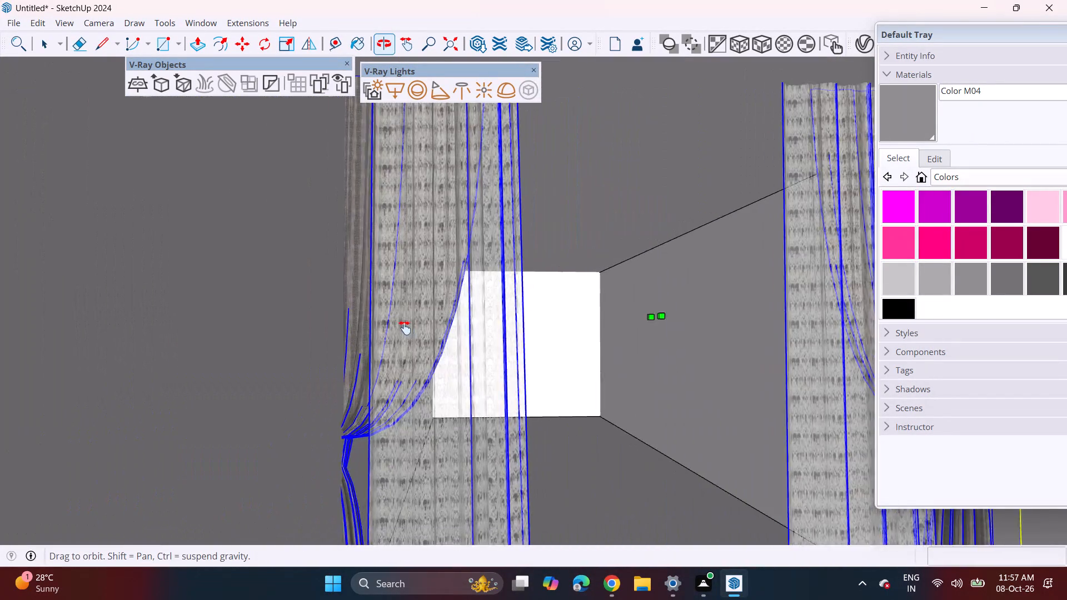
middle_drag(405, 328, 497, 324)
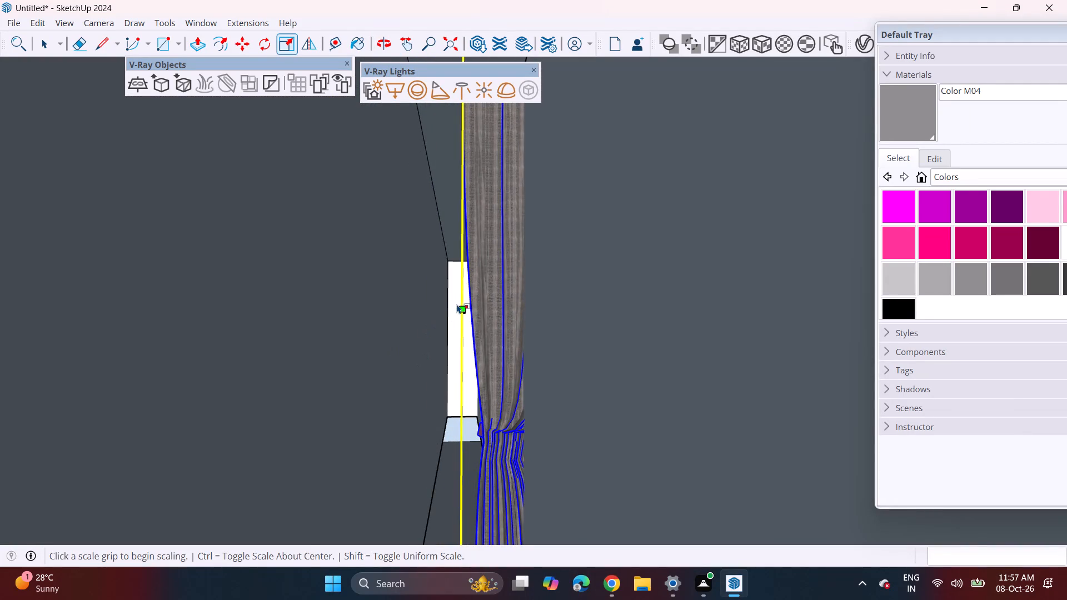
middle_drag(457, 304, 457, 319)
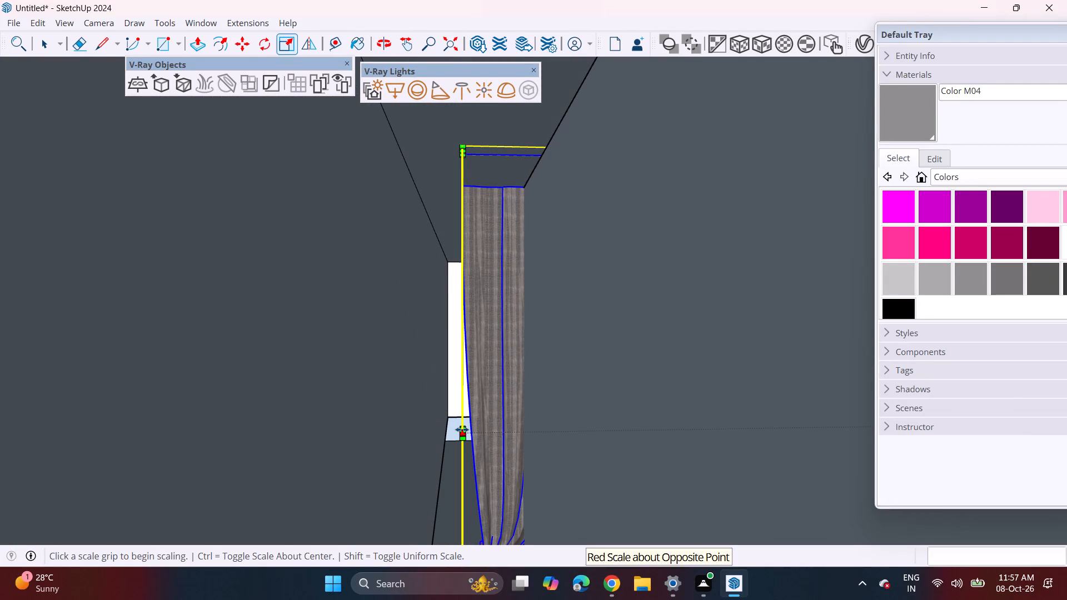
click(462, 429)
click(527, 432)
Scale the curtain group along the blue axis, stretching its bottom edge down to the passage floor.
shift+middle_drag(590, 396, 388, 383)
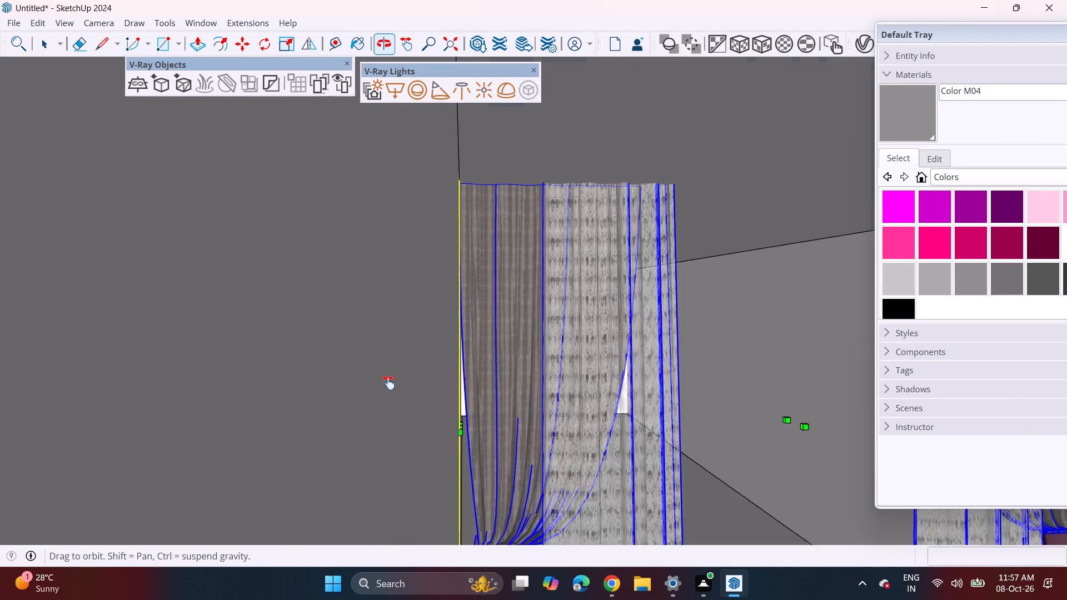
shift+middle_drag(388, 383, 86, 410)
scroll(558, 166, down, 1)
middle_drag(695, 286, 605, 221)
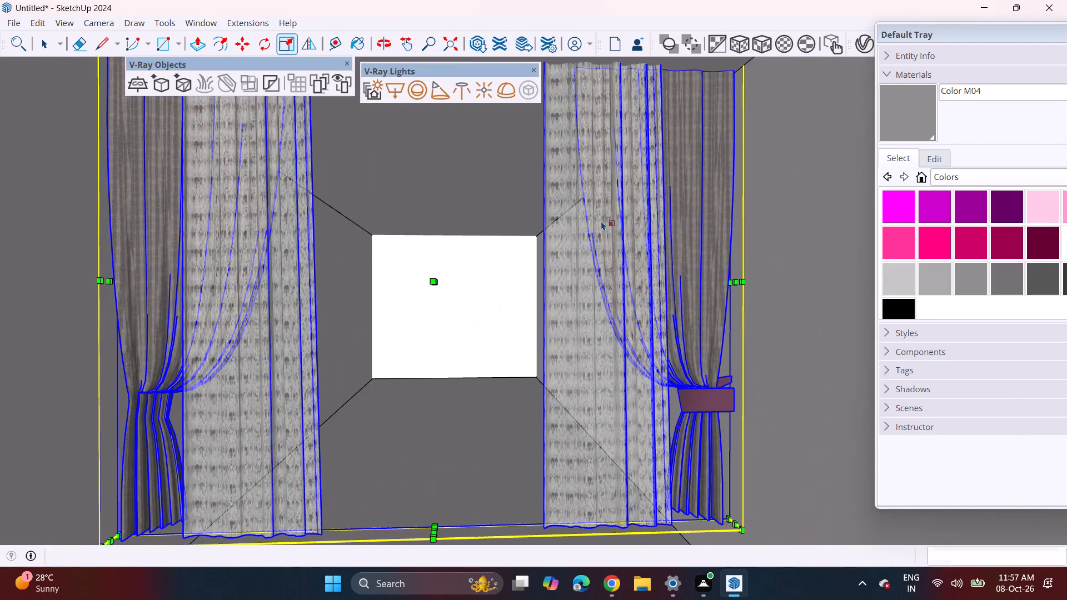
scroll(585, 227, down, 7)
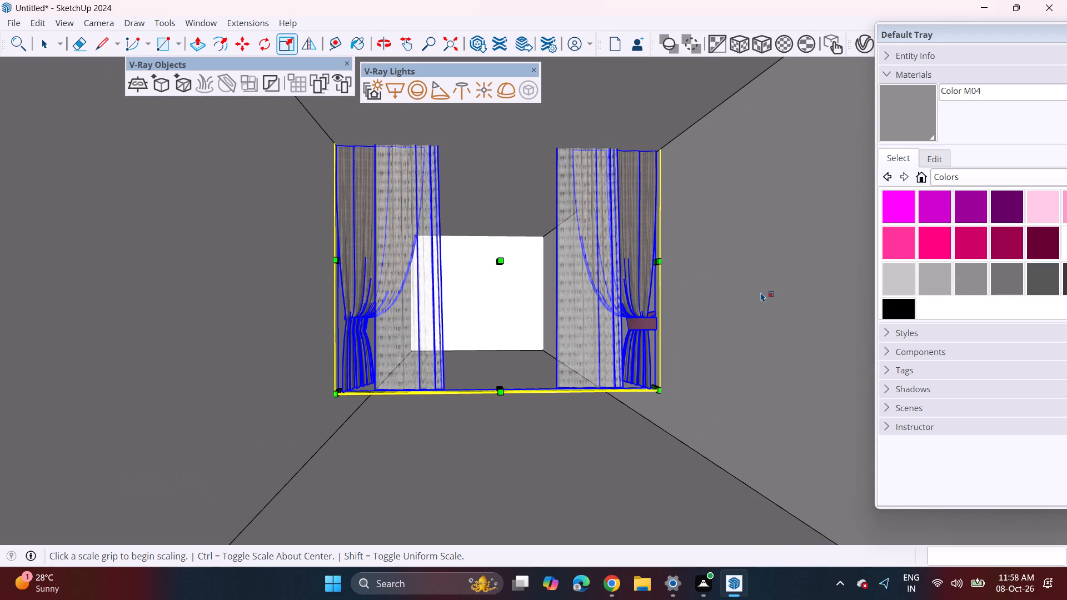
middle_drag(488, 432, 487, 461)
scroll(496, 387, up, 3)
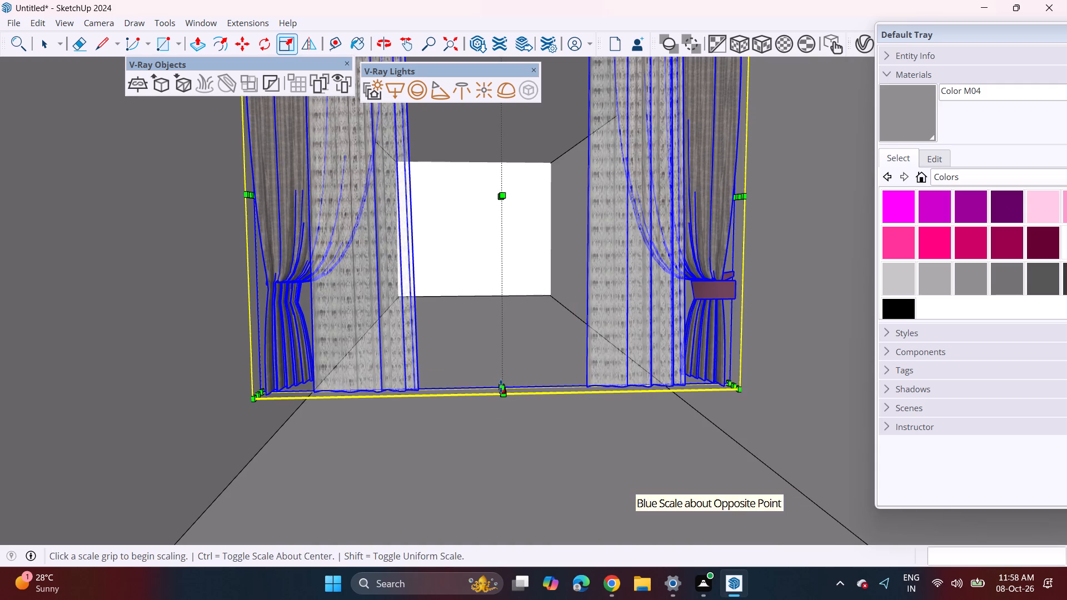
click(501, 386)
click(498, 413)
Push the white frame inside the entrance passage back about 47' 8", so it stands just in front of the curtains.
scroll(501, 411, down, 3)
middle_drag(499, 415, 482, 369)
scroll(463, 376, down, 8)
shift+middle_drag(455, 389, 481, 373)
scroll(481, 373, down, 5)
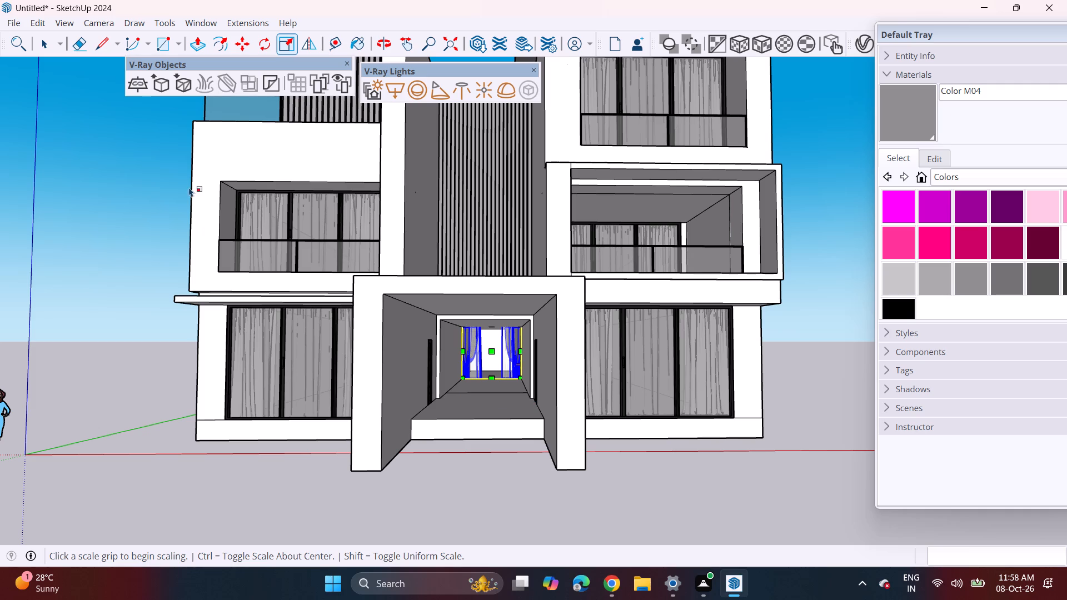
click(197, 52)
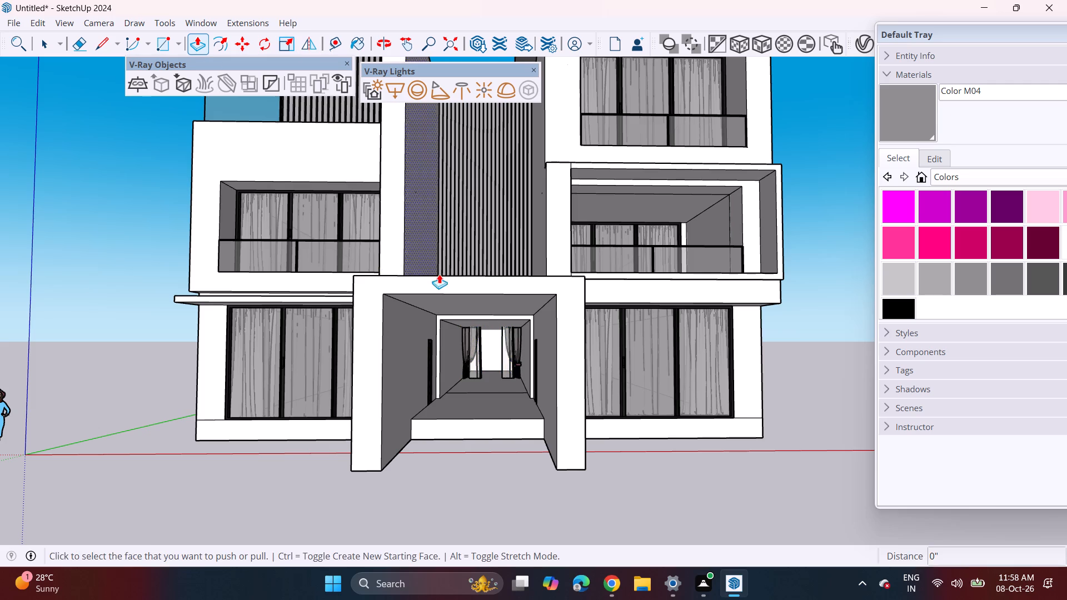
scroll(442, 345, up, 3)
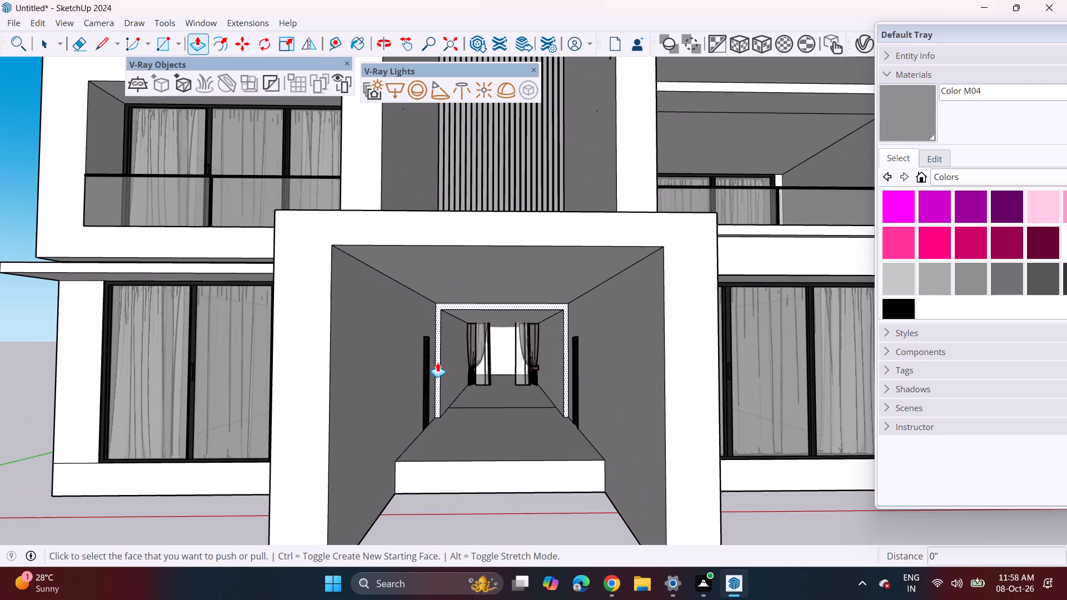
click(437, 362)
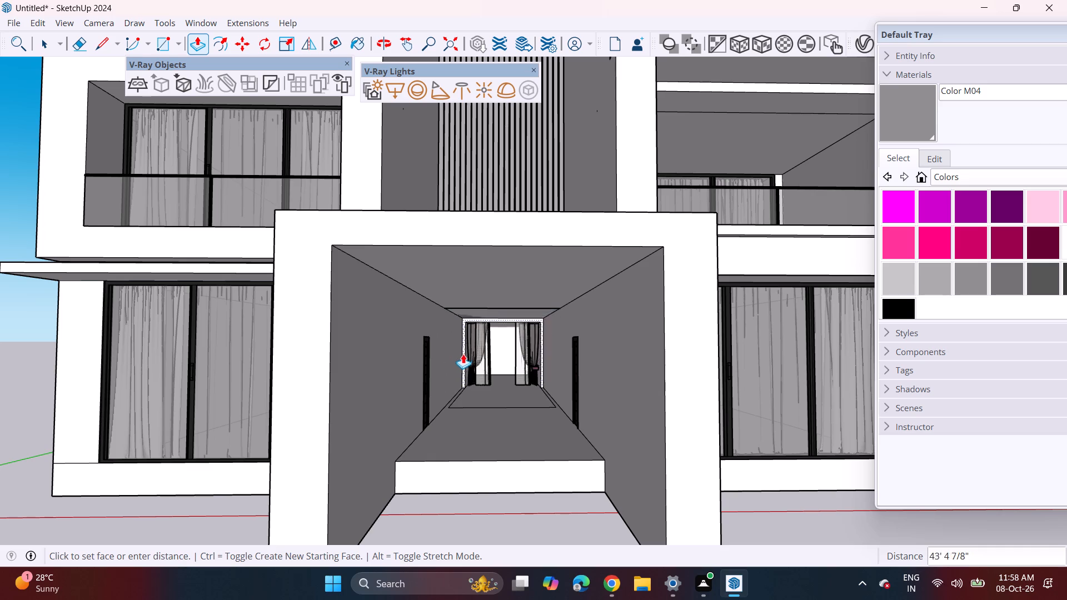
double_click(464, 348)
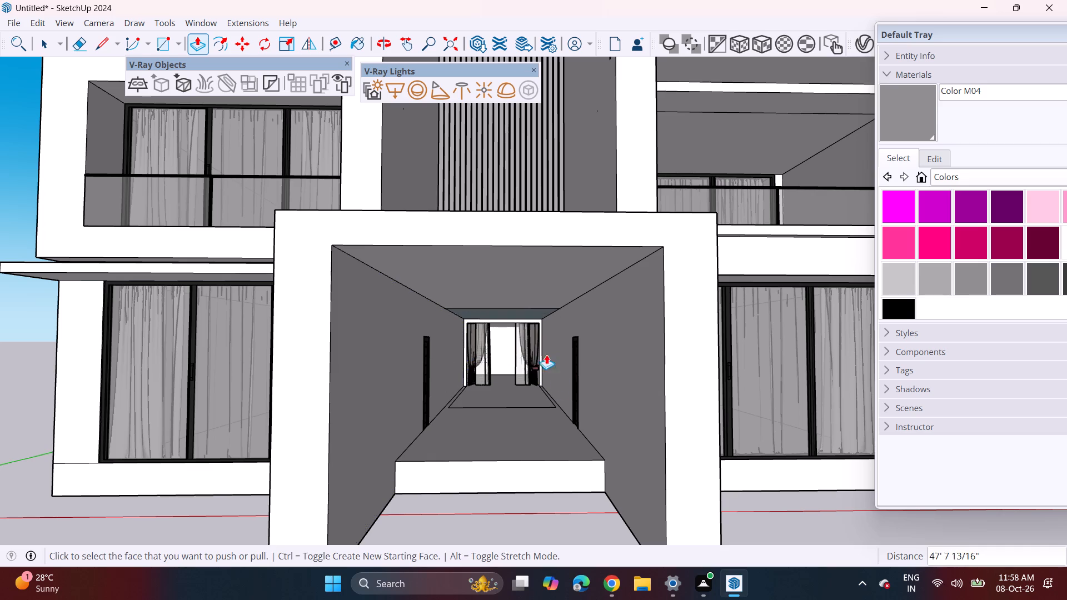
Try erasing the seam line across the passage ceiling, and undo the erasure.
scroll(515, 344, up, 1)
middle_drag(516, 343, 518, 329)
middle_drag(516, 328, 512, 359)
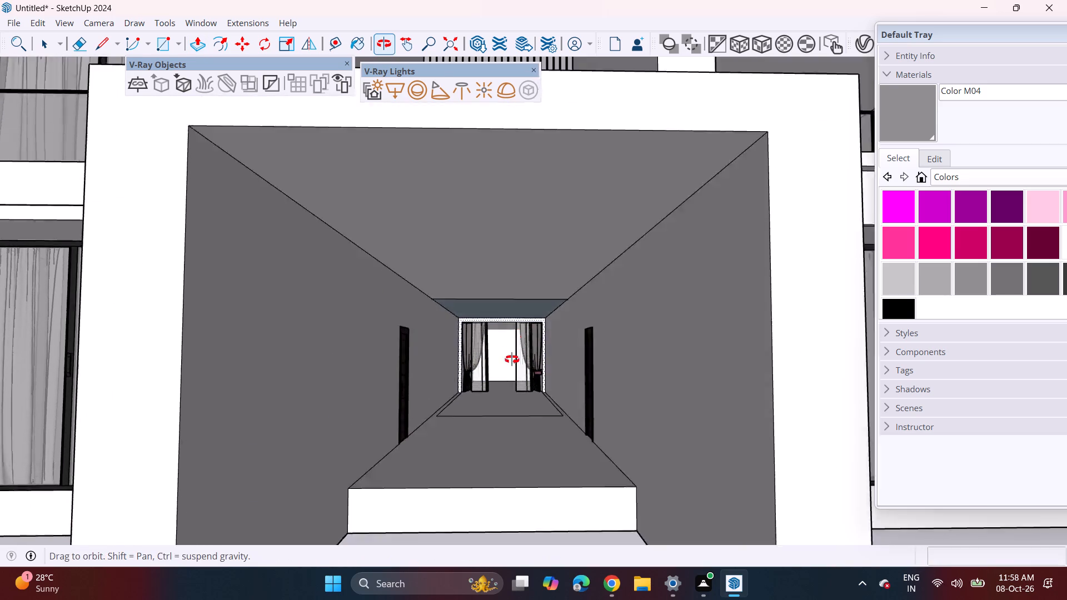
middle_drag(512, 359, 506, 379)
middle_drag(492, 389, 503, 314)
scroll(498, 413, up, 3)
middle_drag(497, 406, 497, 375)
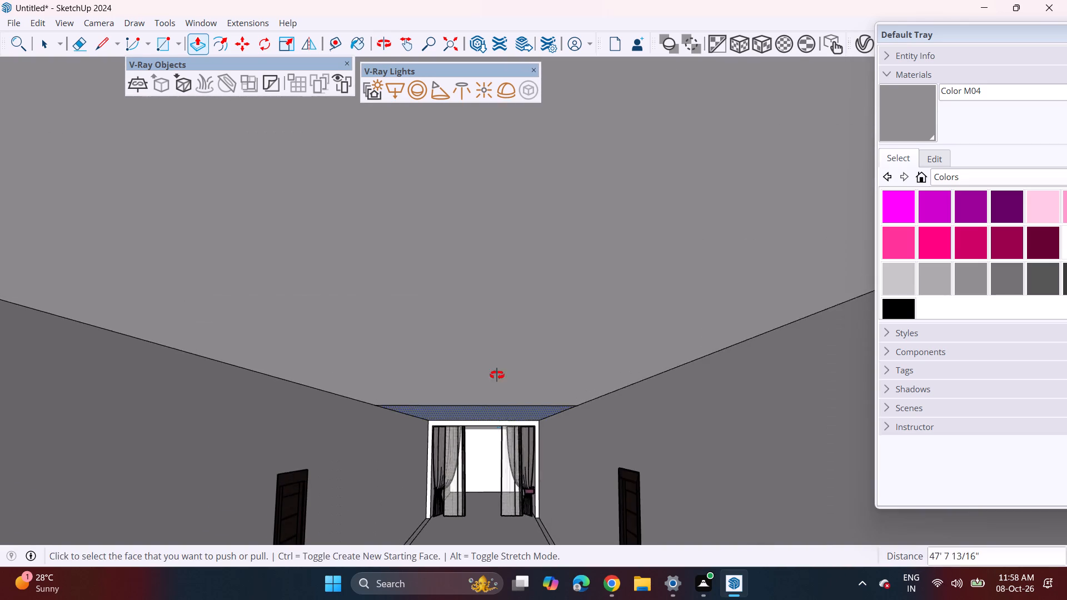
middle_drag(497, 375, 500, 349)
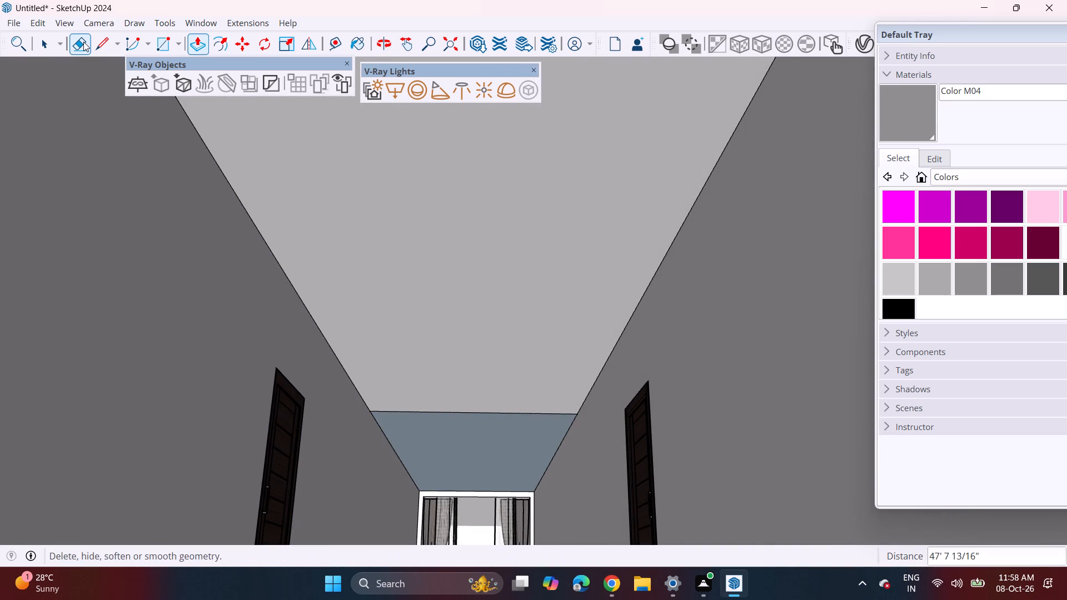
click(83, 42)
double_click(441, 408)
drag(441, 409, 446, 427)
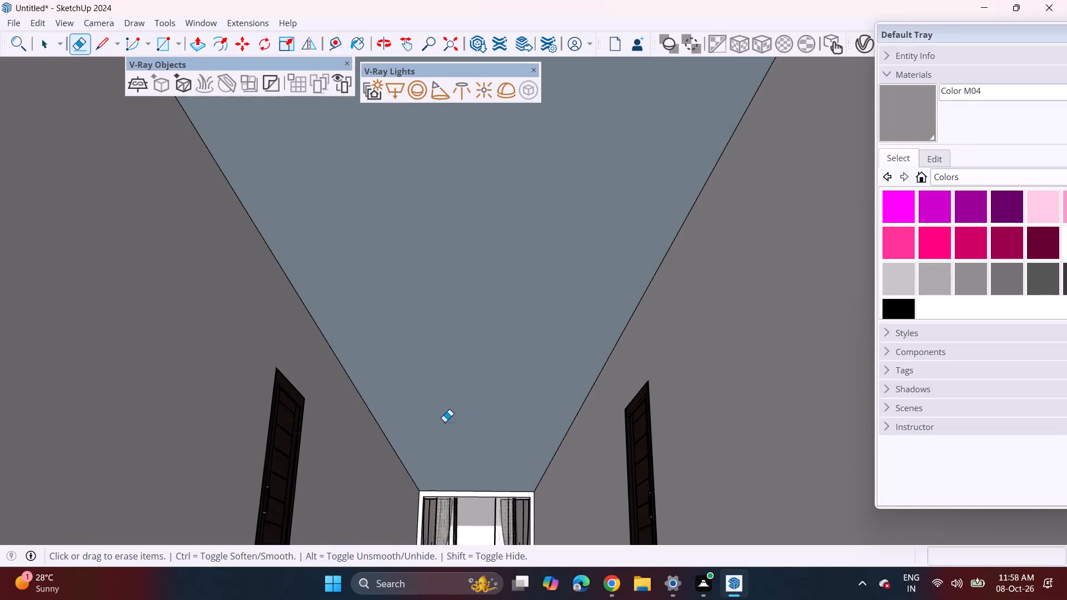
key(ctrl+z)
Push/Pull the darker ceiling strip in front of the curtains by about 7/16" as a new face.
scroll(440, 416, down, 2)
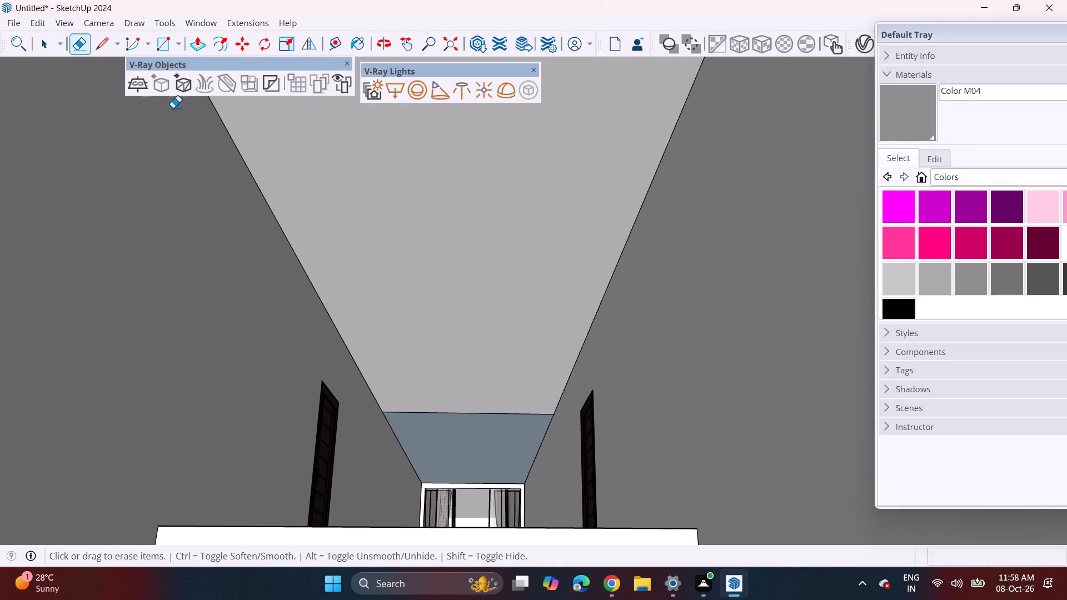
click(192, 38)
click(450, 427)
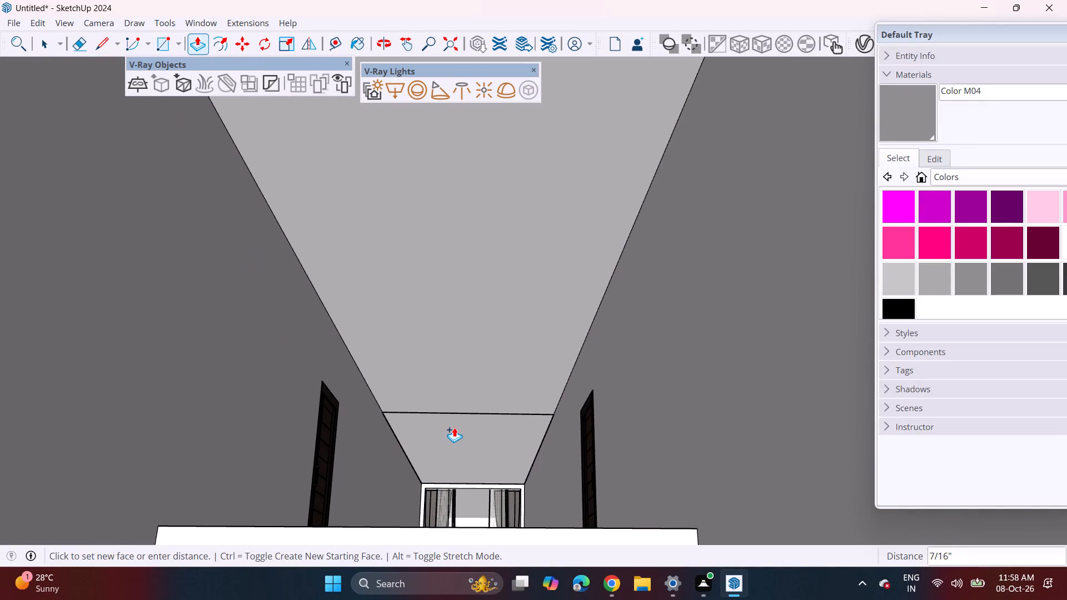
double_click(454, 427)
click(77, 44)
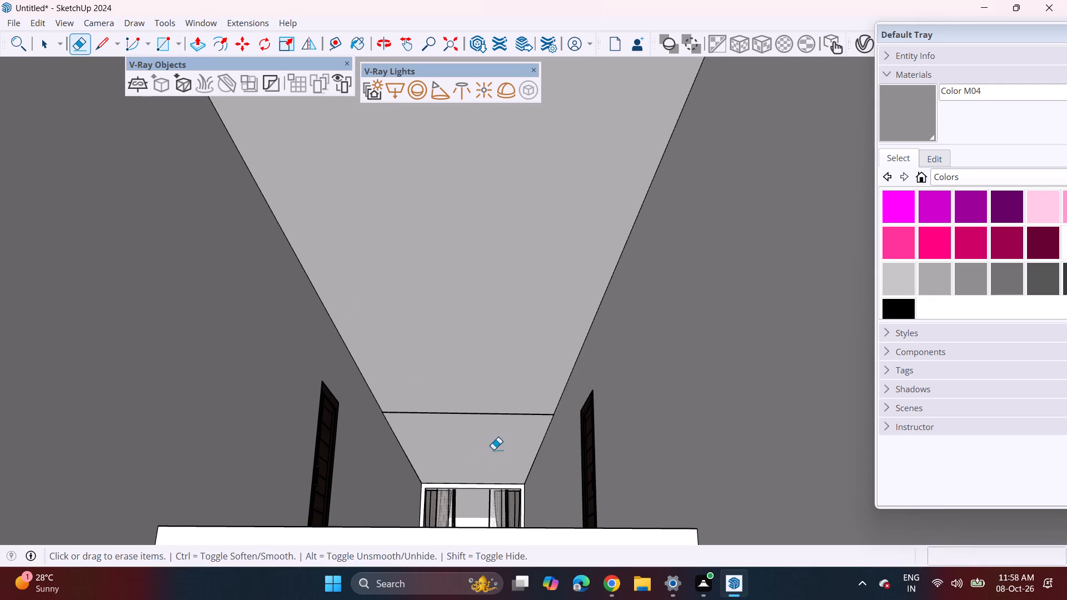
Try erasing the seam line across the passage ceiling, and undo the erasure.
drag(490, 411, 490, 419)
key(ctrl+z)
Erase the seam line running across the passage floor in front of the curtains.
middle_drag(470, 451, 470, 485)
scroll(464, 451, down, 5)
middle_drag(457, 461, 458, 486)
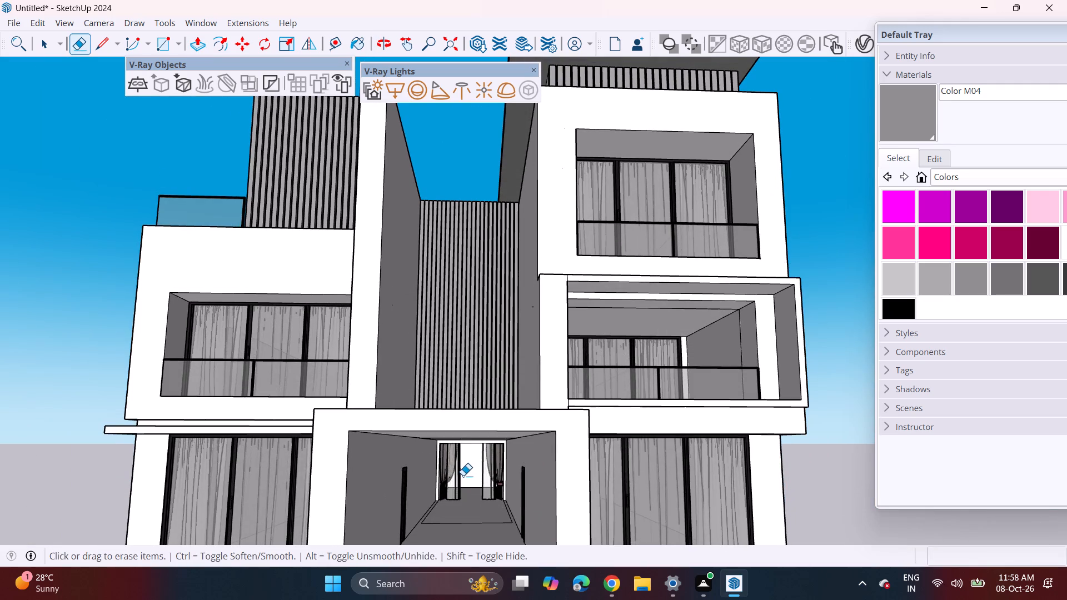
shift+middle_drag(468, 473, 471, 450)
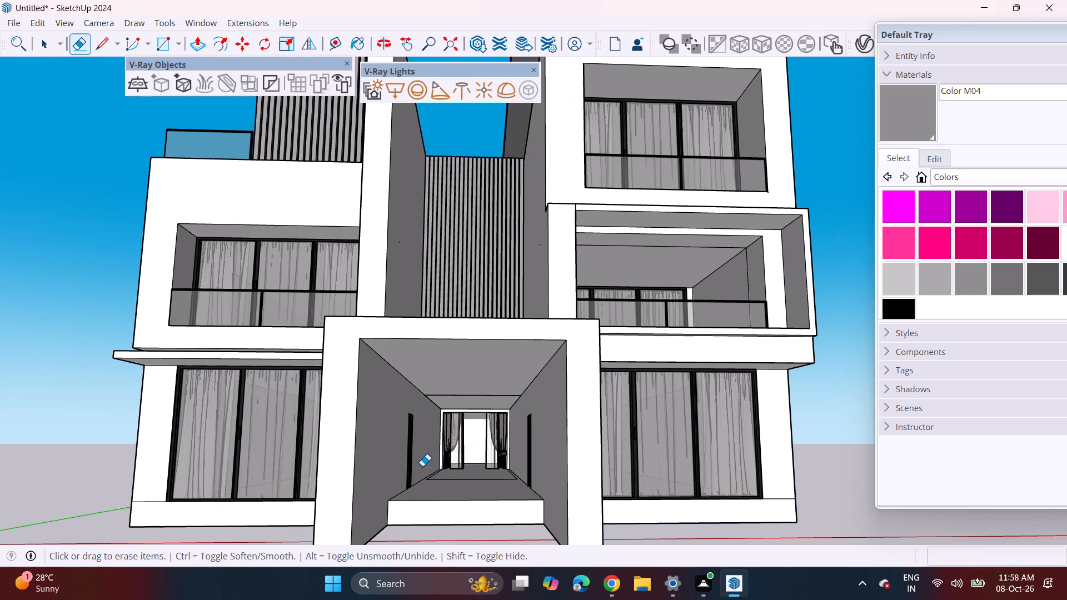
drag(471, 478, 471, 484)
middle_drag(463, 481, 466, 493)
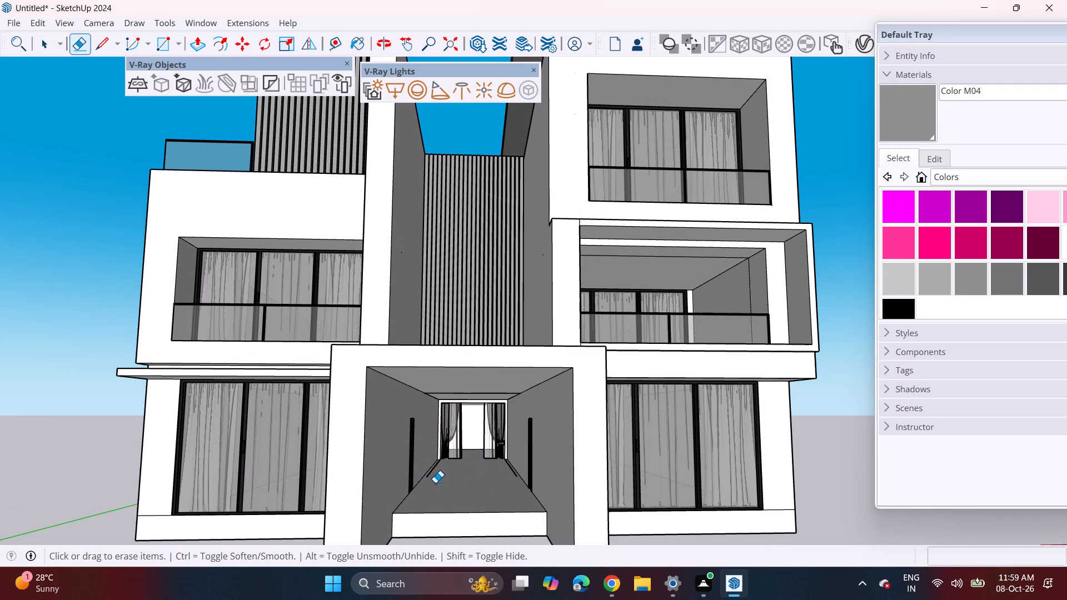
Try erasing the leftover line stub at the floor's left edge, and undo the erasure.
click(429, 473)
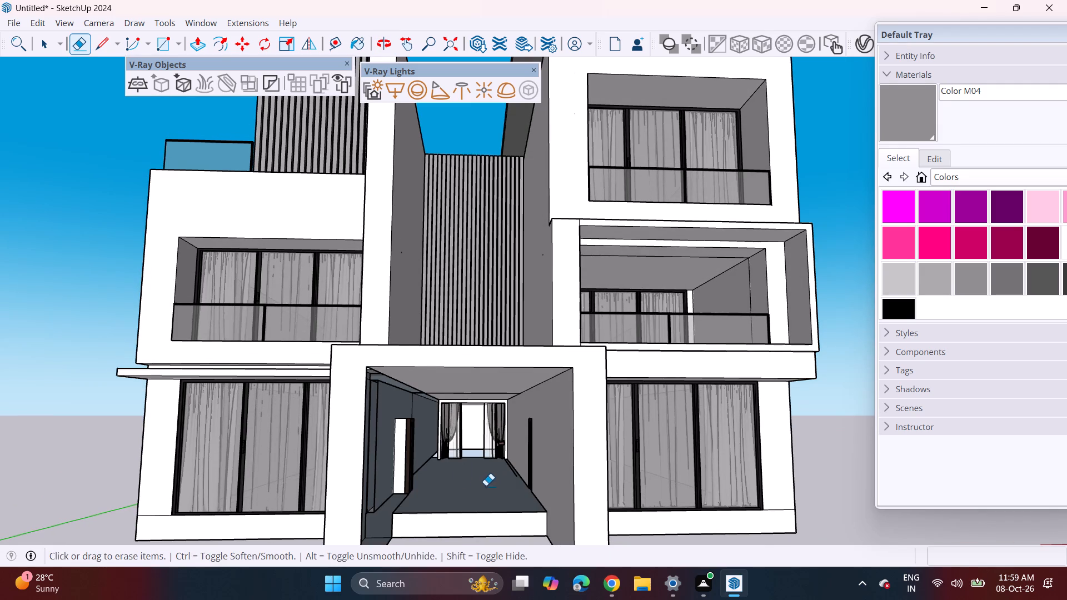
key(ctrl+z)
Erase the two short leftover line stubs near the left and right edges of the passage floor.
scroll(436, 481, up, 8)
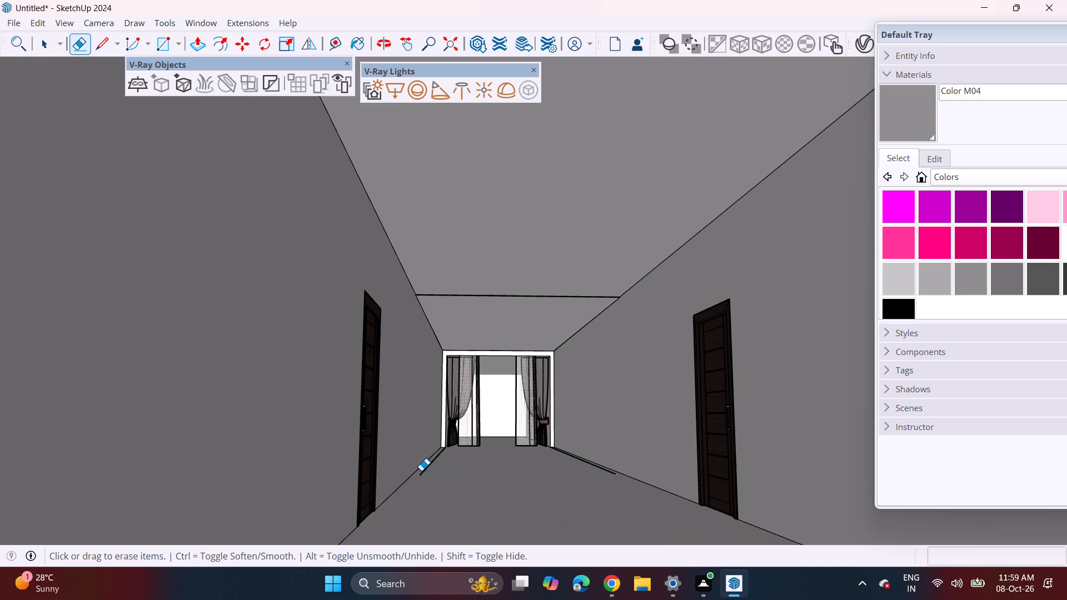
click(421, 471)
middle_drag(592, 469, 524, 501)
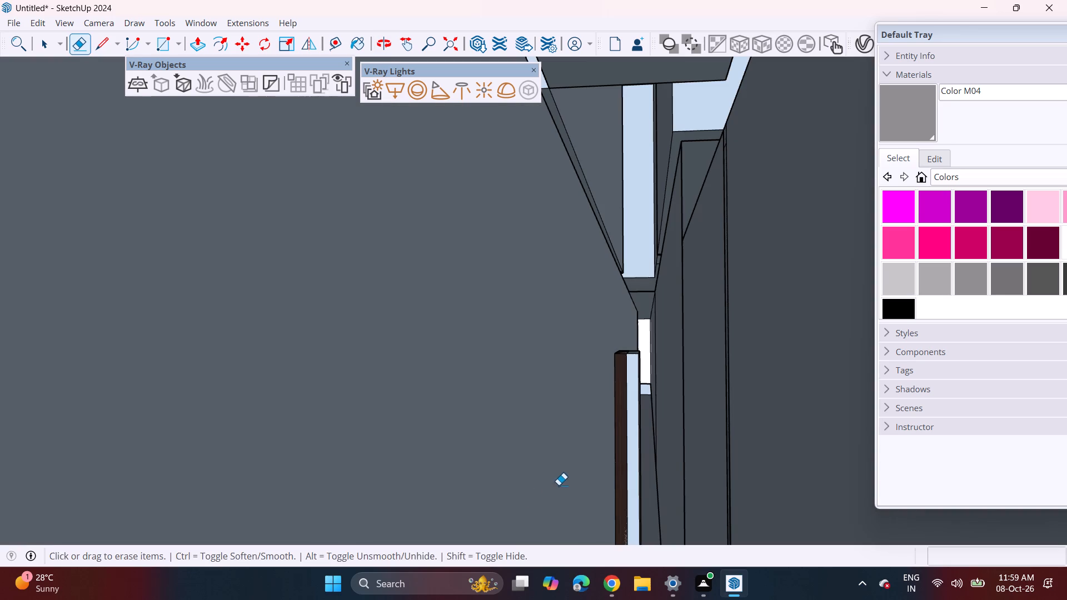
middle_drag(537, 492, 720, 436)
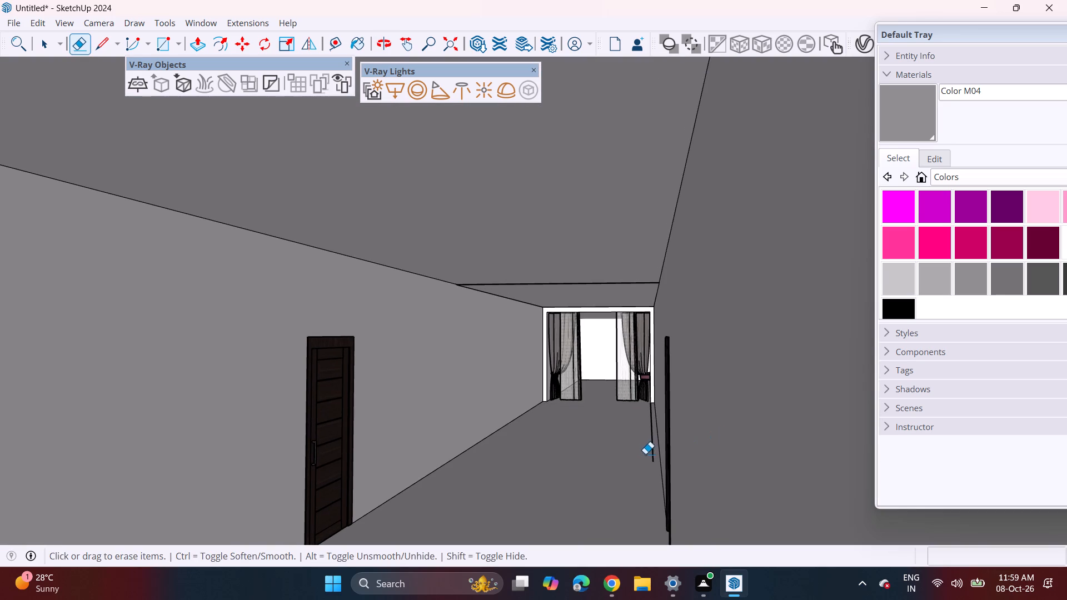
click(652, 457)
Move the right ground-floor window's black glazed frame about 73' 11" onto the upper right corner of the white frame inside the passage.
middle_drag(559, 479, 576, 472)
scroll(576, 462, down, 3)
scroll(528, 472, down, 2)
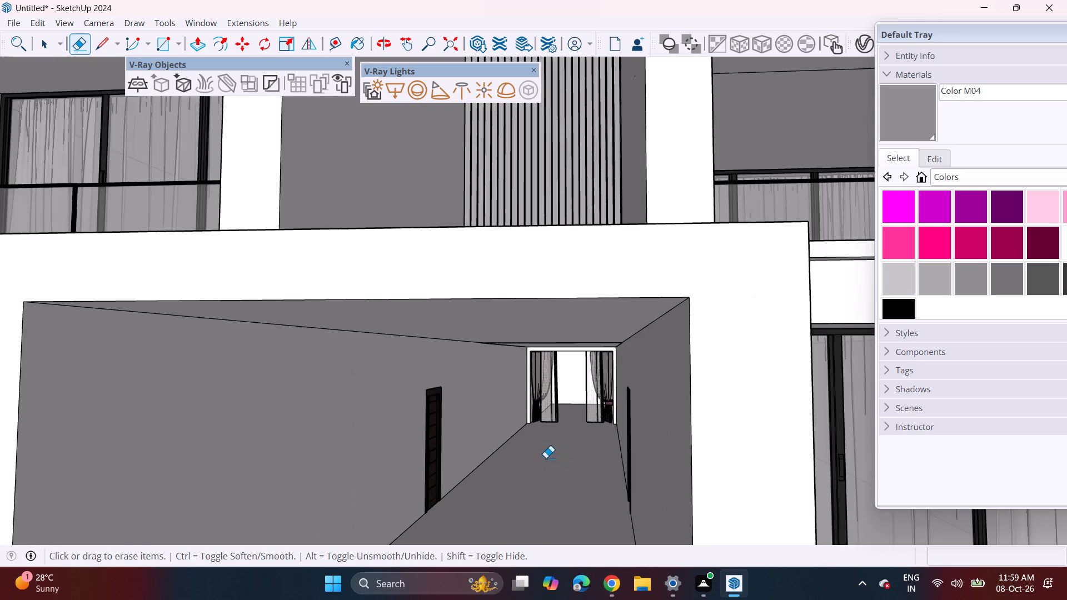
scroll(546, 458, down, 2)
middle_drag(508, 473, 540, 455)
middle_click(551, 451)
key(space)
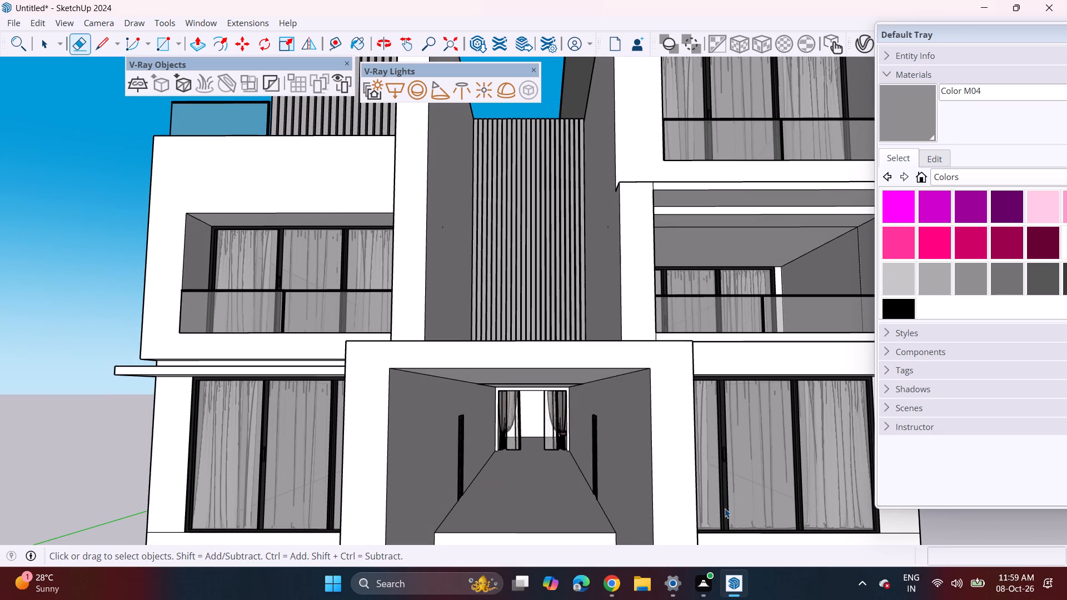
click(725, 508)
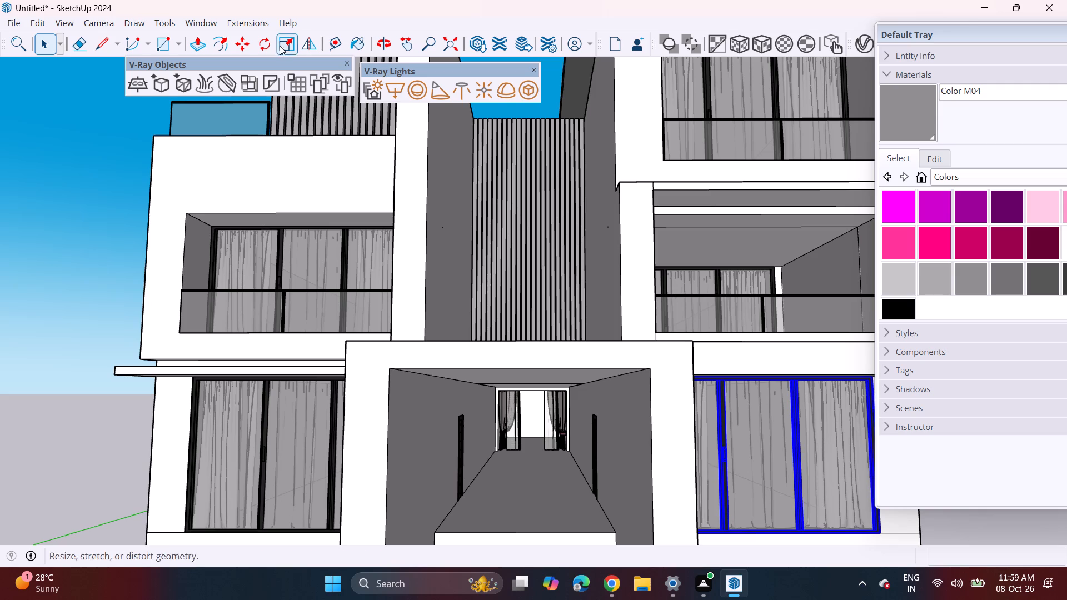
click(248, 47)
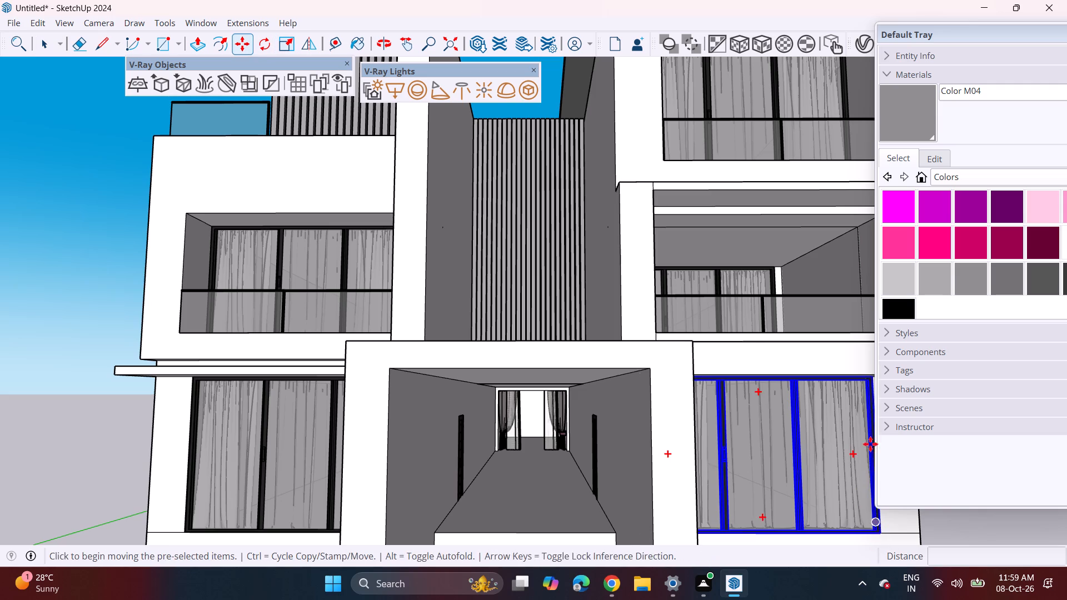
click(870, 376)
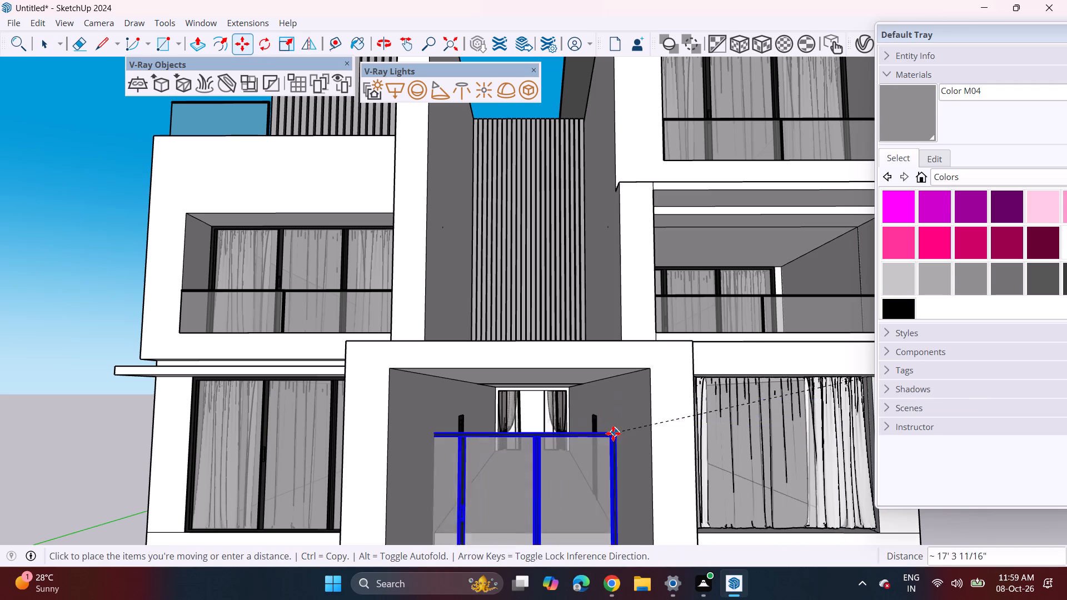
scroll(581, 409, up, 20)
scroll(581, 409, up, 1)
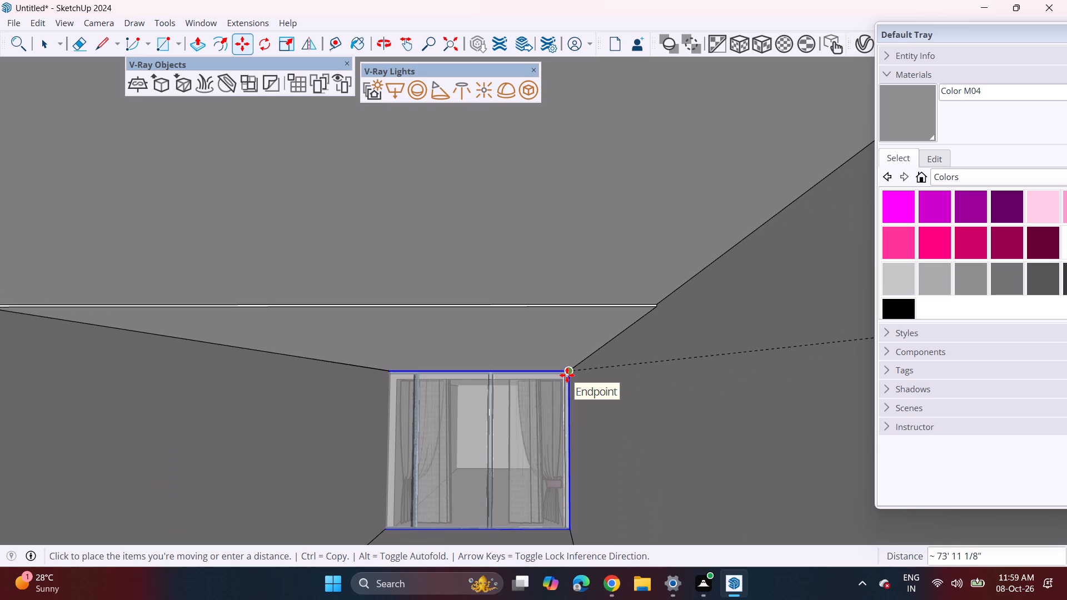
click(567, 375)
Scale the moved glazed frame along the red axis to about 0.78, fitting its left edge to the passage wall.
middle_drag(343, 447, 427, 434)
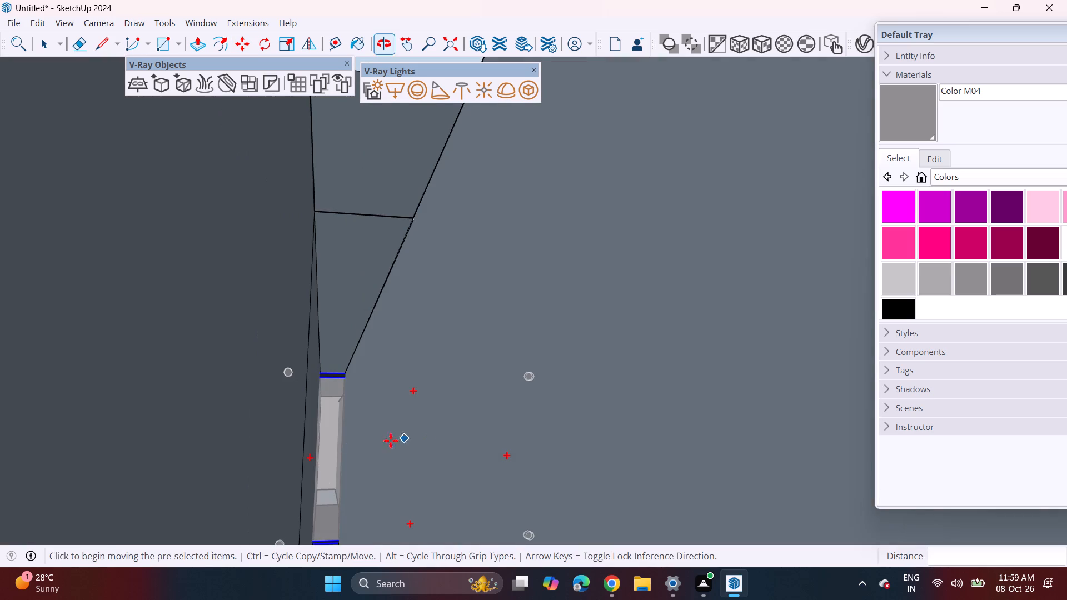
middle_drag(331, 458, 350, 458)
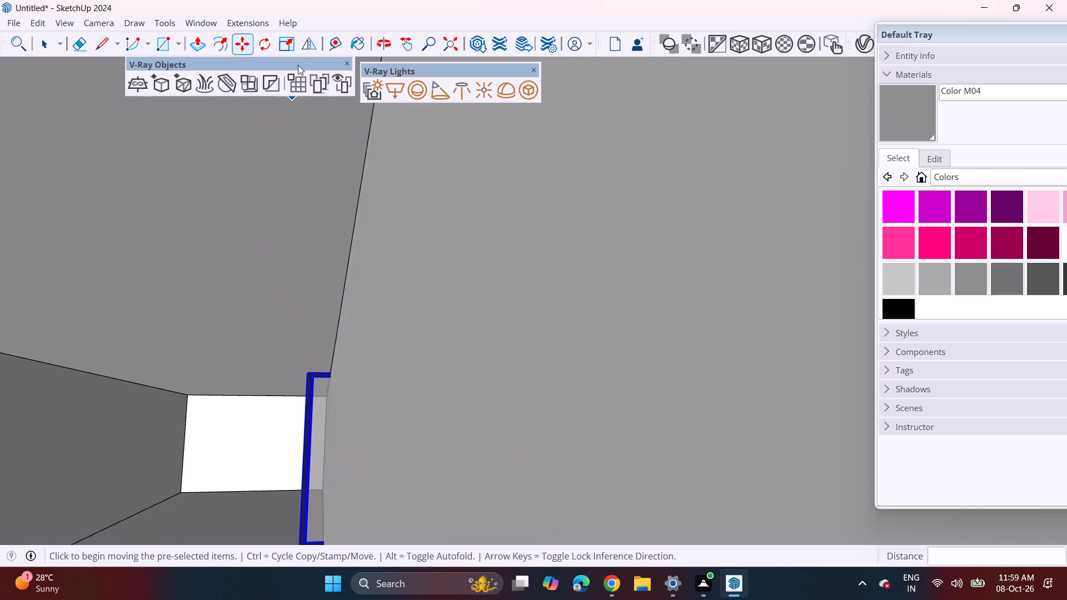
click(283, 37)
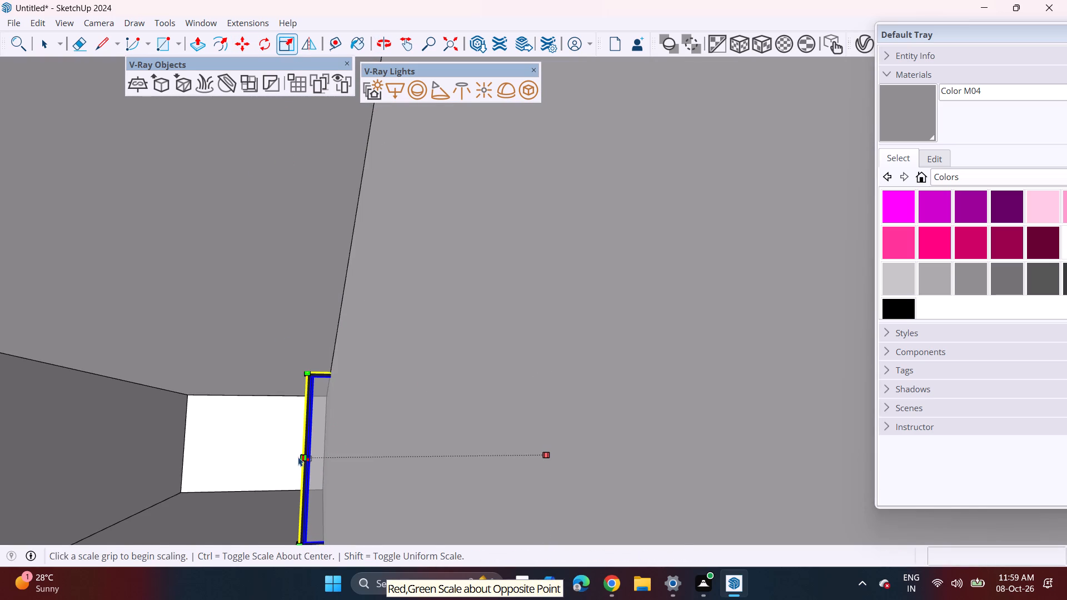
middle_drag(306, 463, 331, 503)
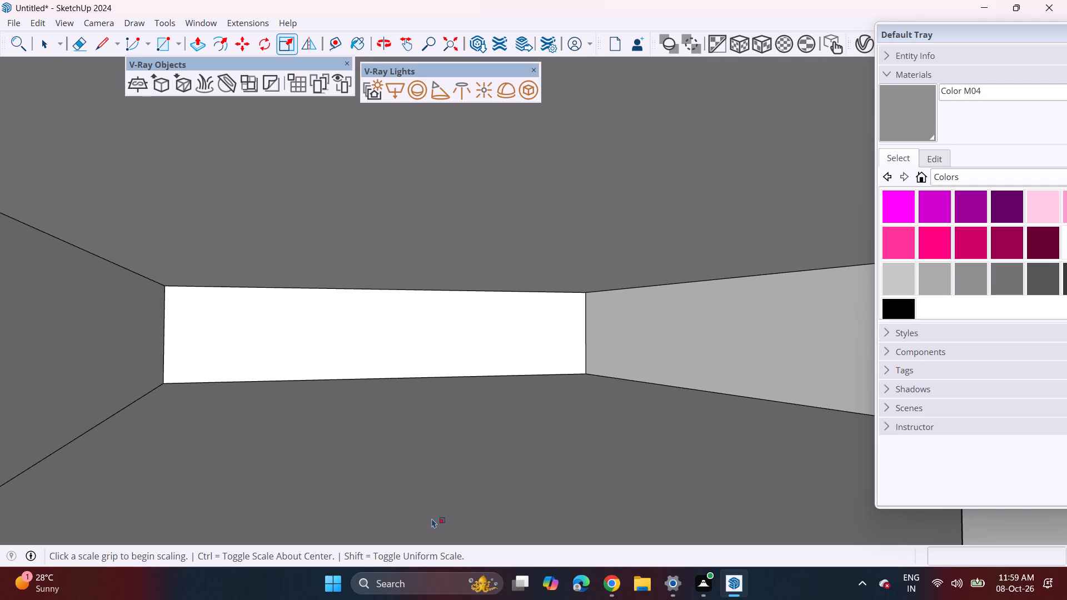
shift+middle_drag(426, 509, 420, 199)
scroll(335, 372, up, 1)
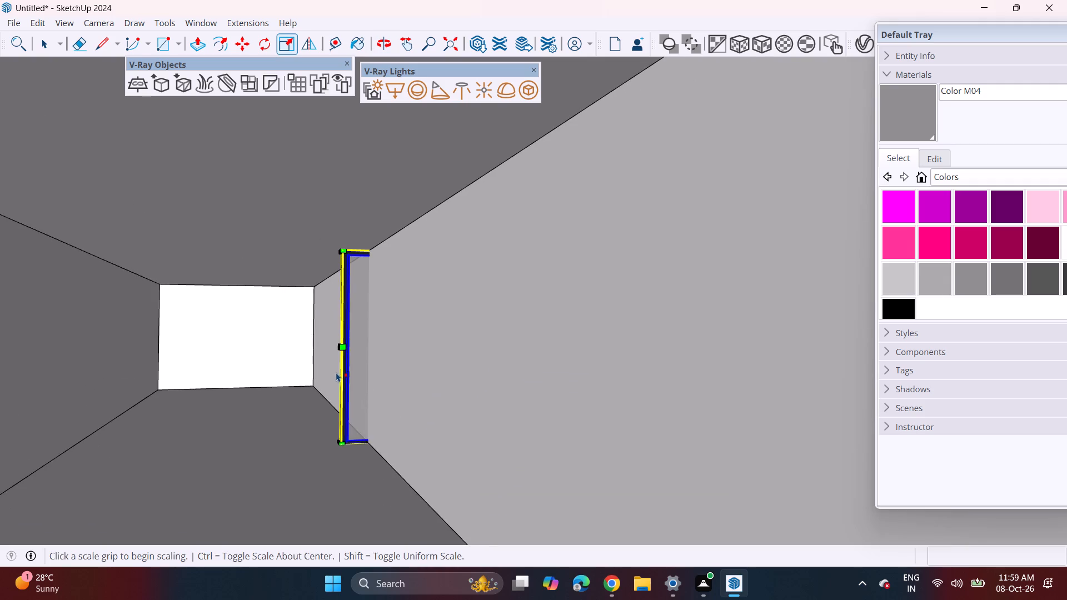
scroll(336, 372, up, 1)
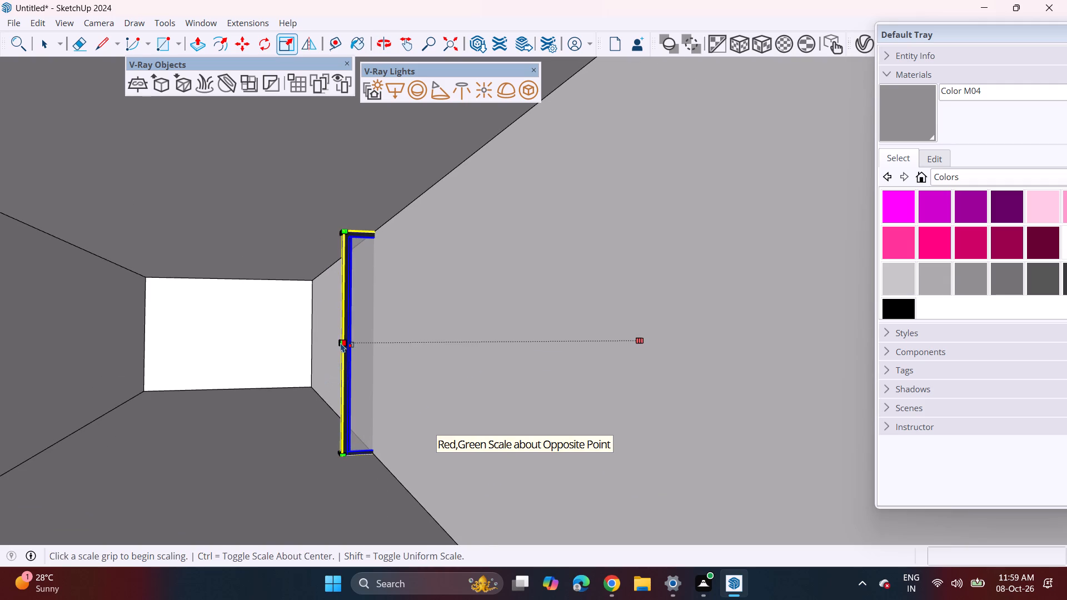
middle_drag(331, 342, 335, 348)
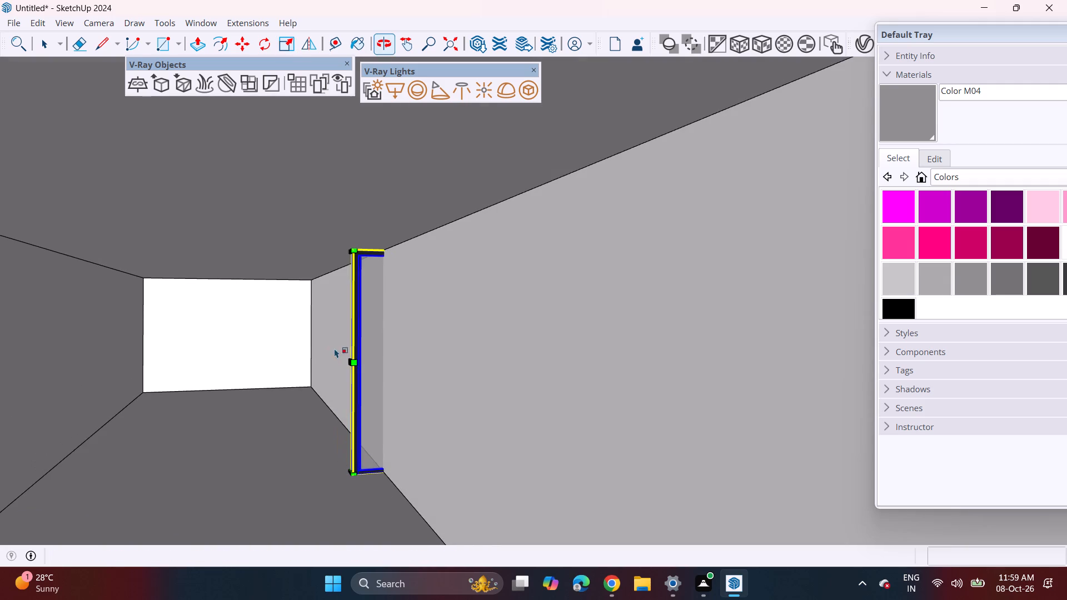
scroll(341, 358, up, 7)
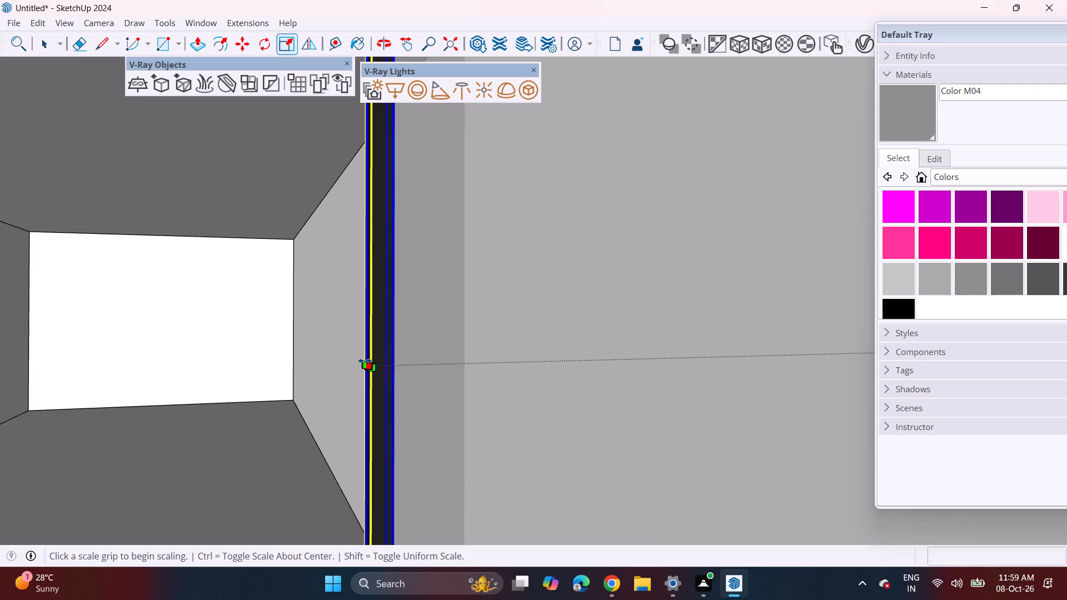
click(365, 361)
shift+middle_drag(431, 359, 68, 370)
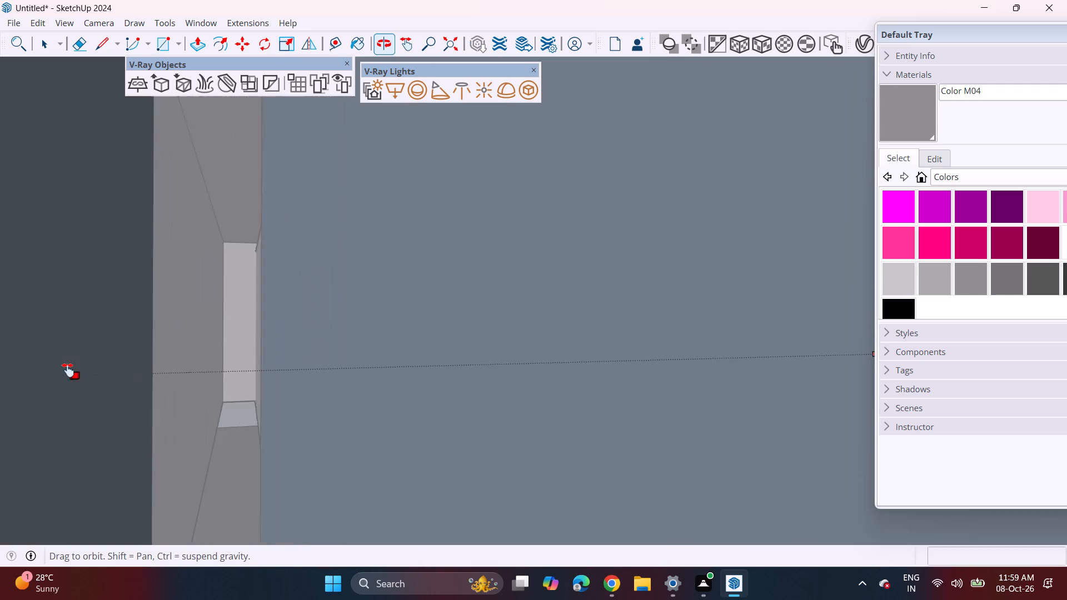
shift+middle_drag(68, 370, 27, 371)
click(199, 381)
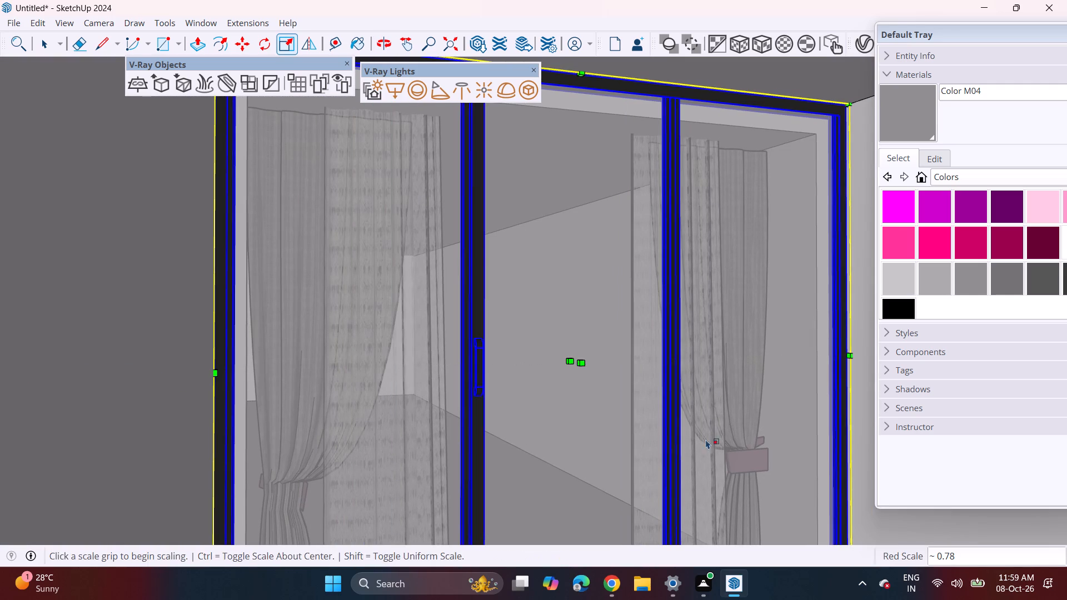
Fine-tune the glazed frame's right edge with a slight red-axis scale against the passage's right wall.
shift+middle_drag(779, 403, 502, 411)
scroll(586, 360, up, 1)
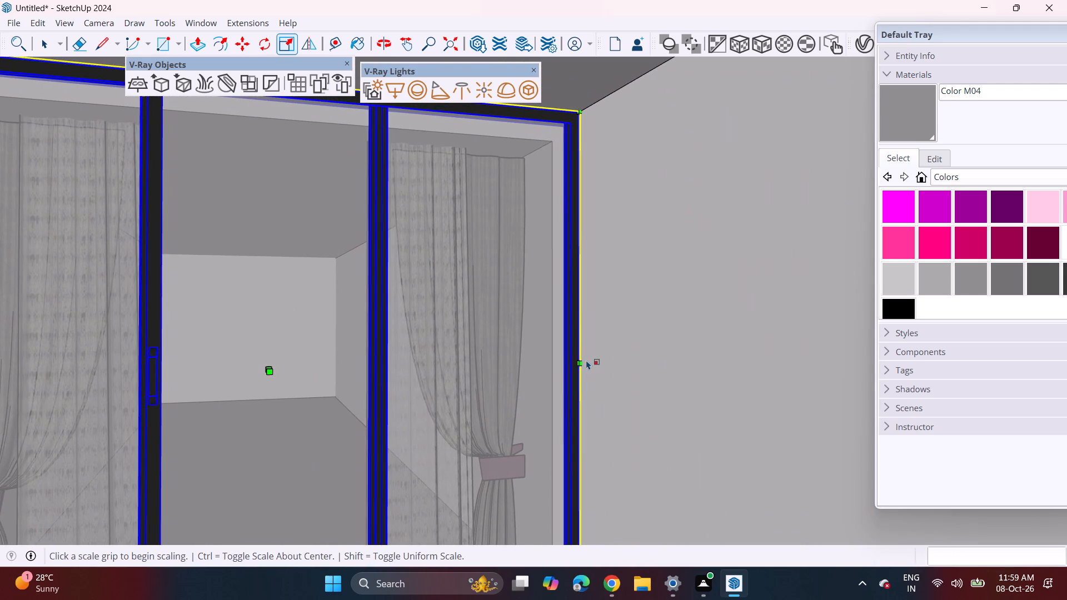
scroll(586, 360, up, 2)
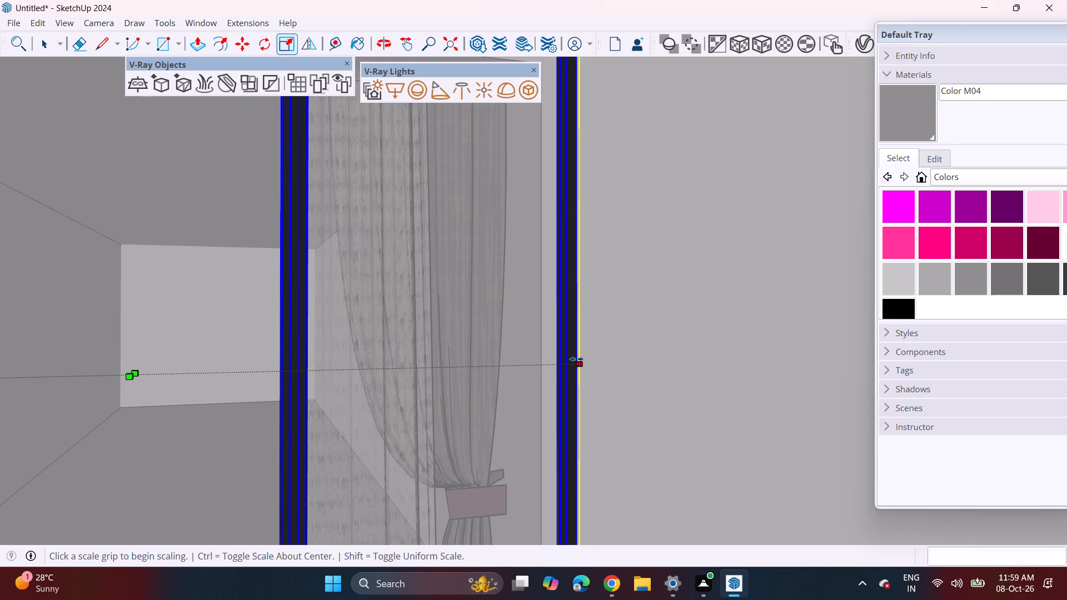
click(576, 359)
click(569, 361)
Scale the glazed frame along the blue axis from its bottom edge by about 1.00 at the passage floor.
scroll(517, 385, down, 4)
shift+middle_drag(485, 402, 478, 402)
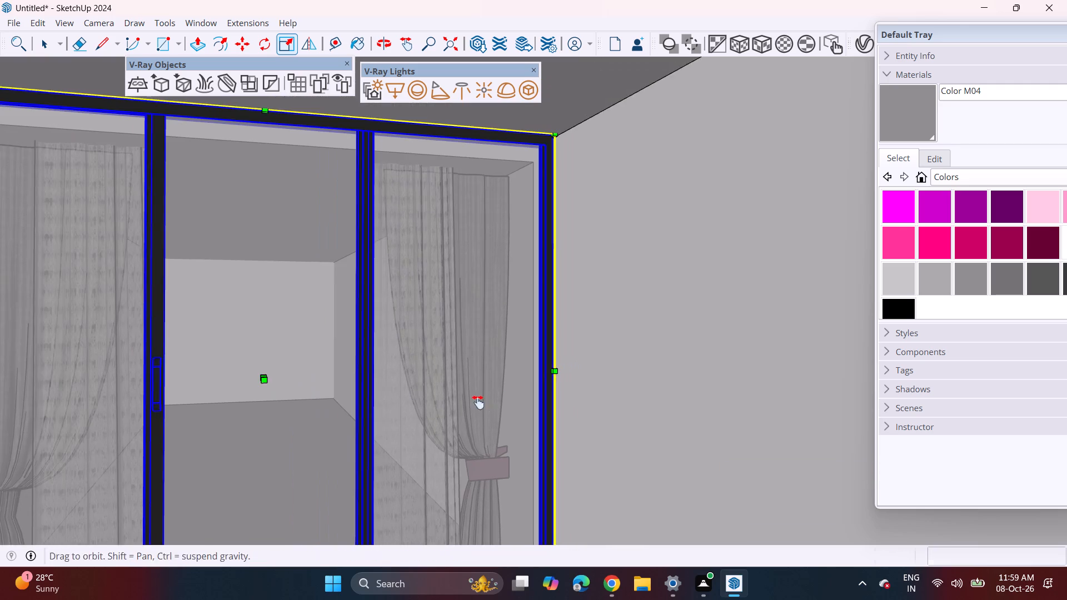
shift+middle_drag(478, 402, 440, 380)
scroll(375, 406, down, 3)
shift+middle_drag(343, 478, 378, 387)
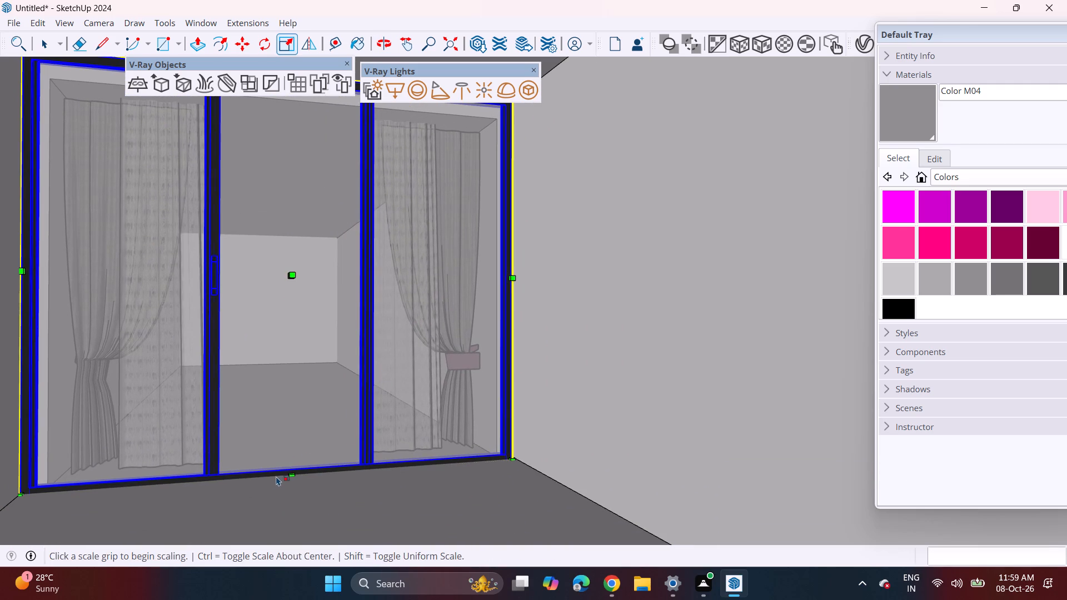
click(290, 471)
click(293, 472)
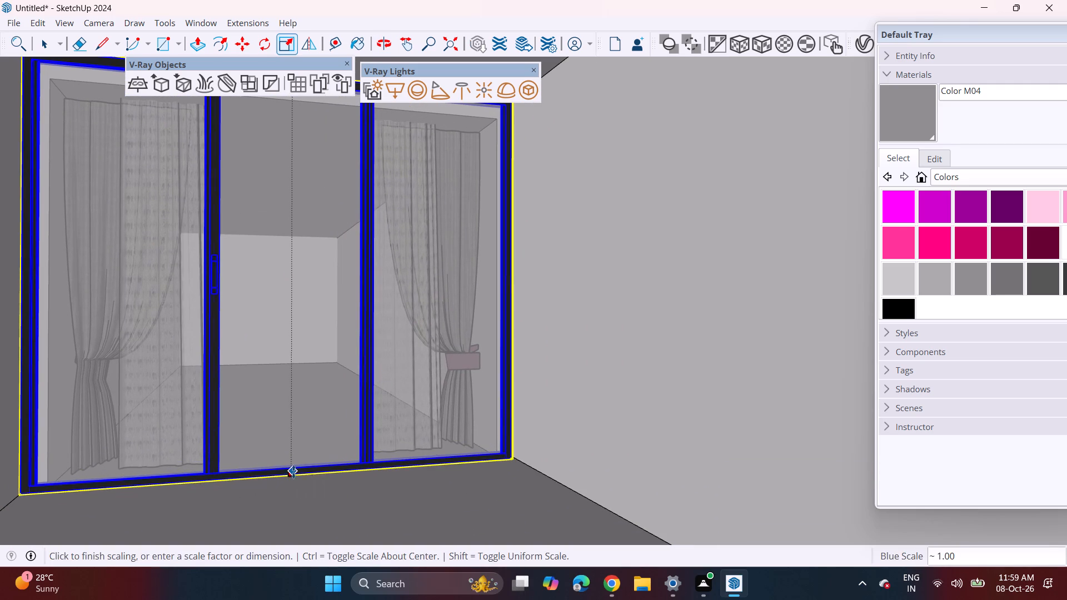
Examine the fitted glazed frame and the passage interior behind it, up to the white end wall.
scroll(436, 448, down, 2)
middle_drag(433, 448, 341, 451)
scroll(336, 452, down, 3)
shift+middle_drag(336, 452, 449, 437)
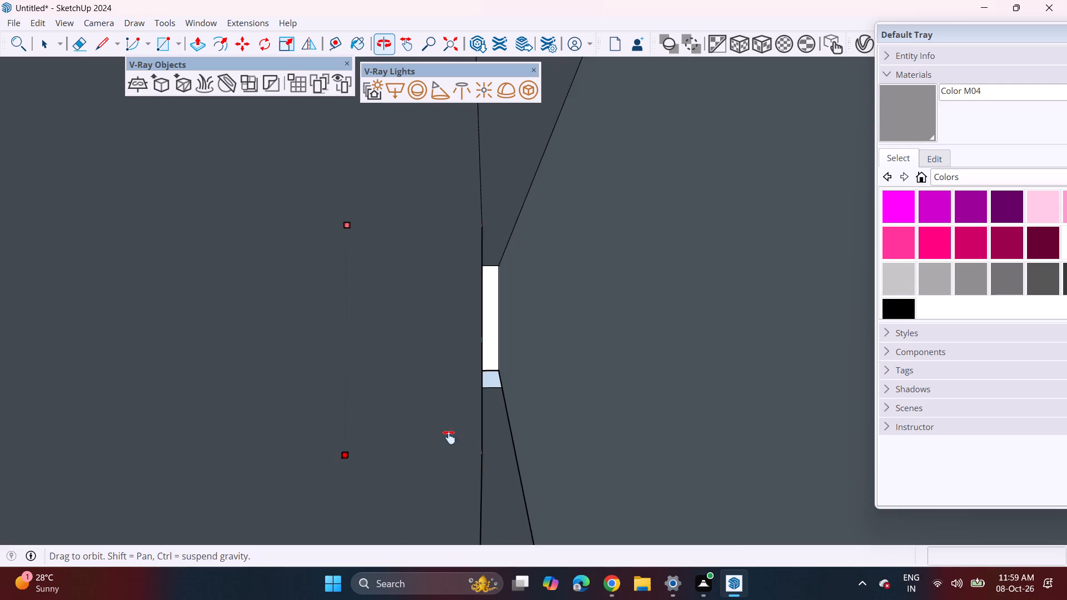
shift+middle_drag(449, 437, 615, 429)
scroll(386, 371, up, 18)
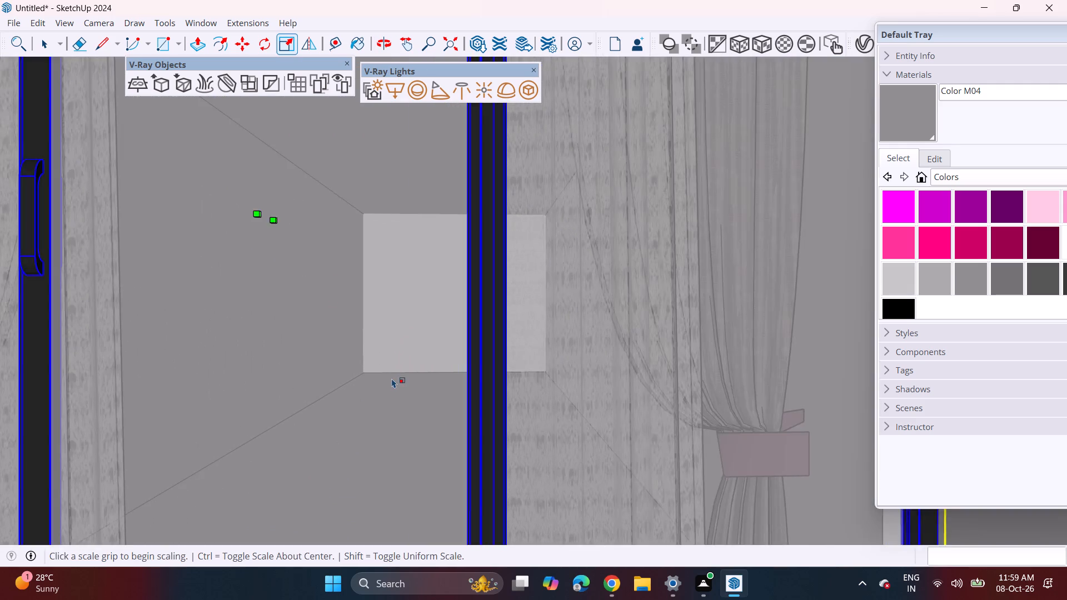
scroll(392, 378, up, 20)
scroll(392, 378, up, 9)
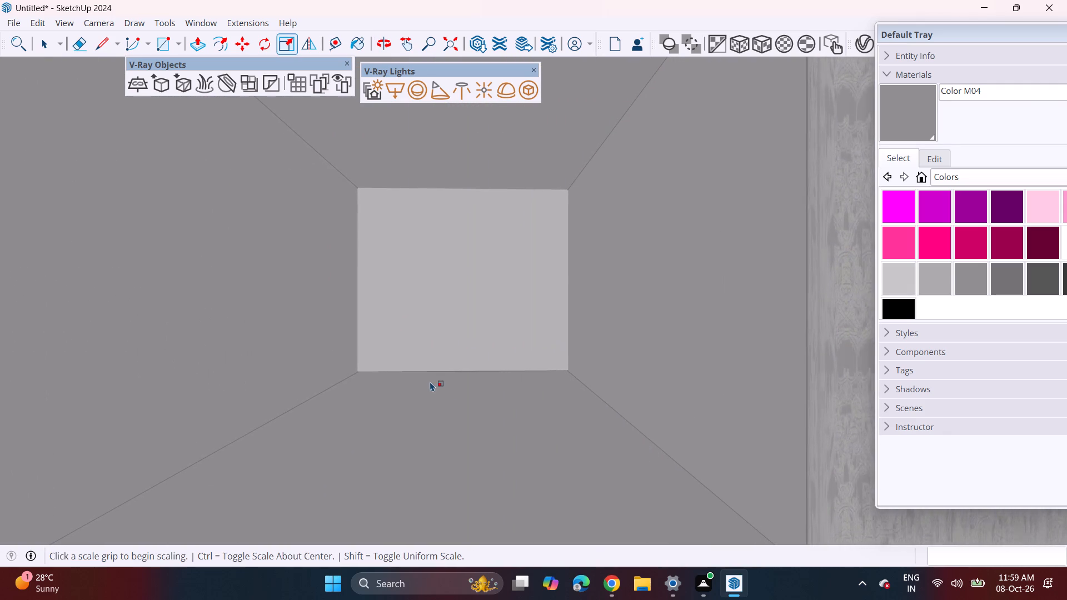
scroll(430, 382, up, 13)
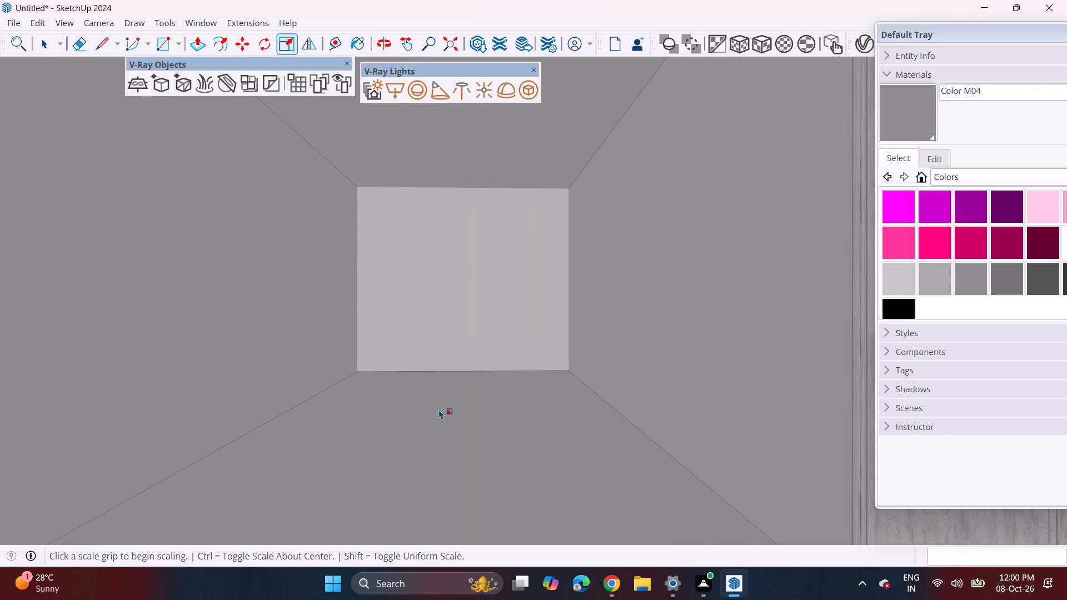
scroll(439, 409, up, 18)
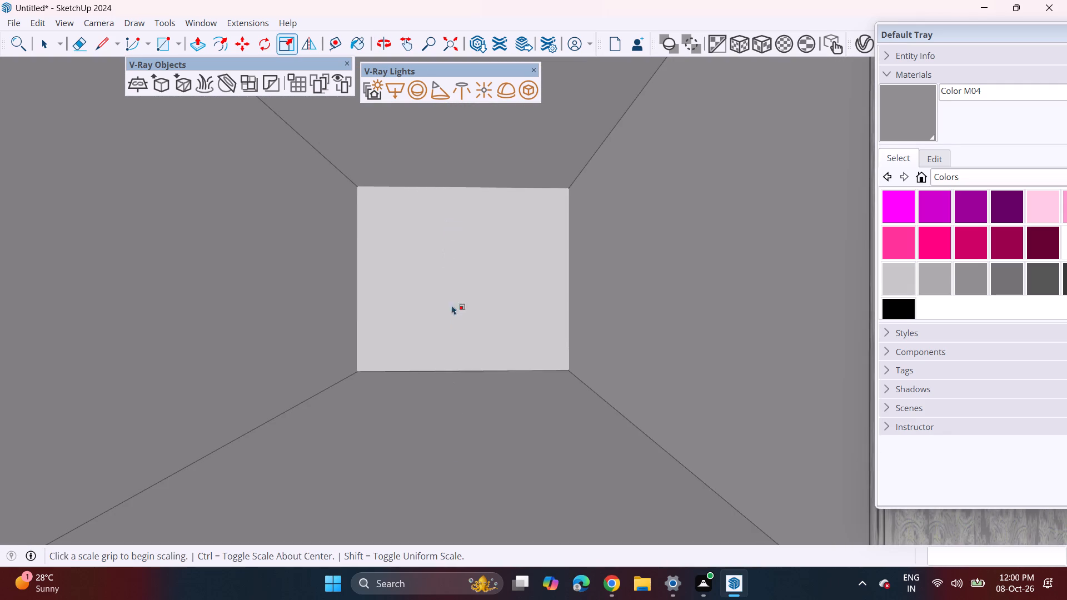
scroll(436, 452, up, 9)
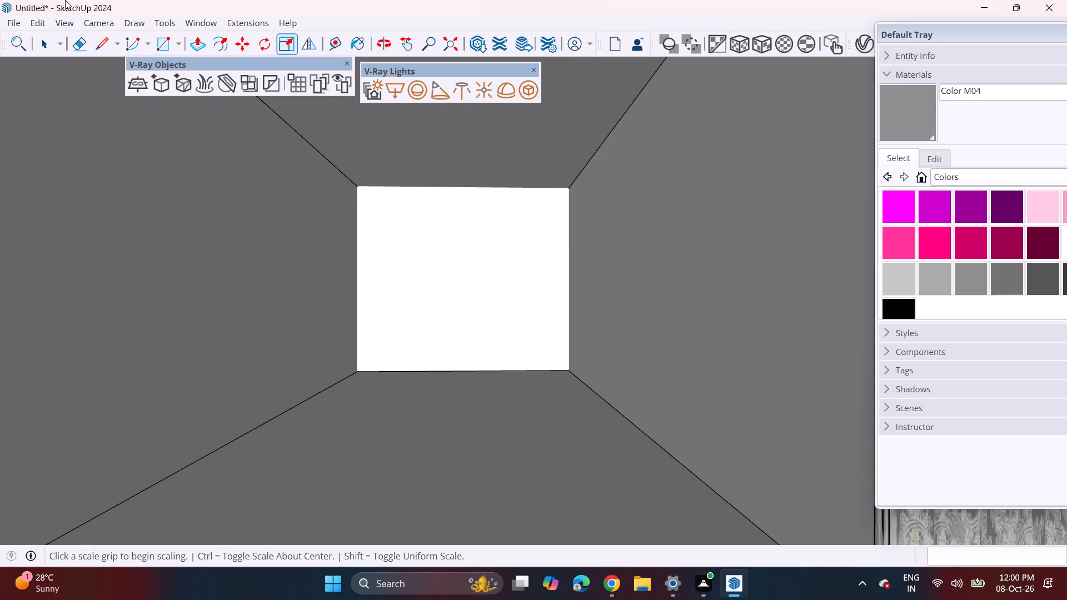
Import the Sem+nome sofa model from Downloads and place it on the passage floor before the white end wall.
click(11, 17)
click(46, 214)
scroll(255, 192, down, 9)
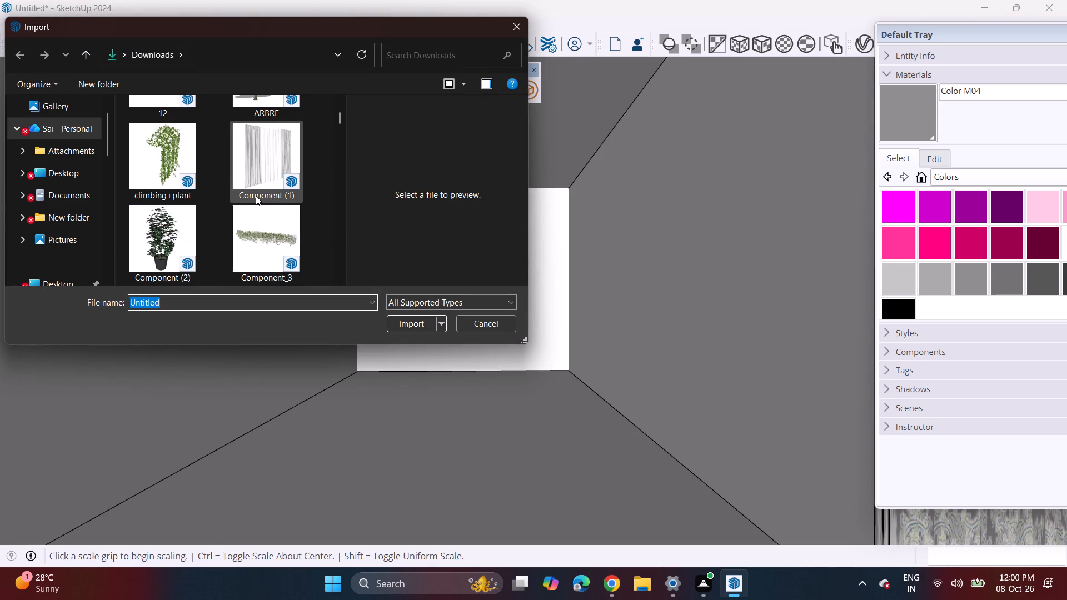
scroll(256, 197, down, 3)
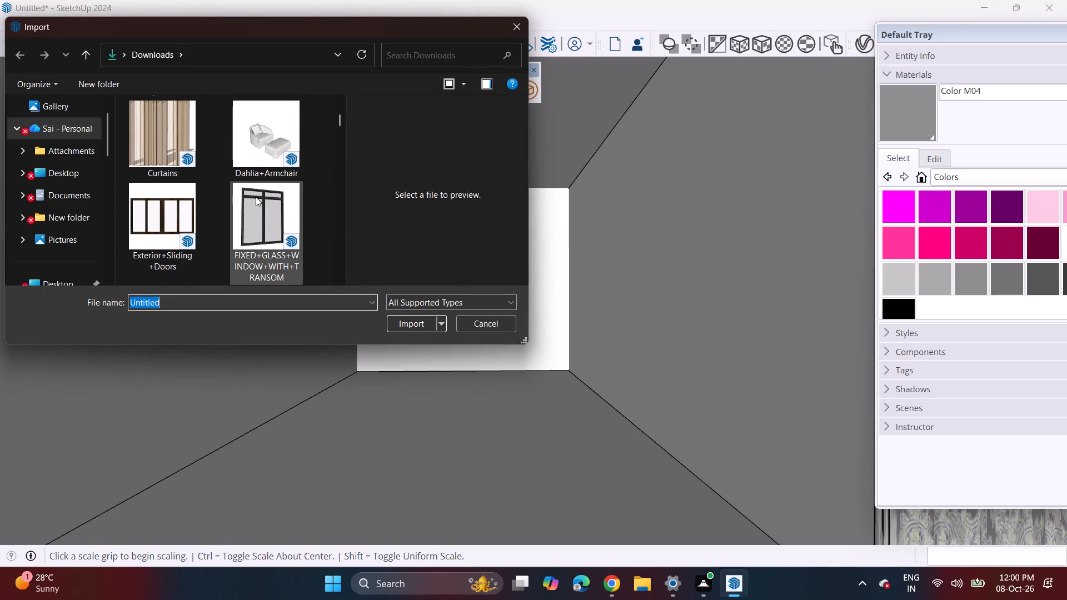
scroll(256, 197, down, 7)
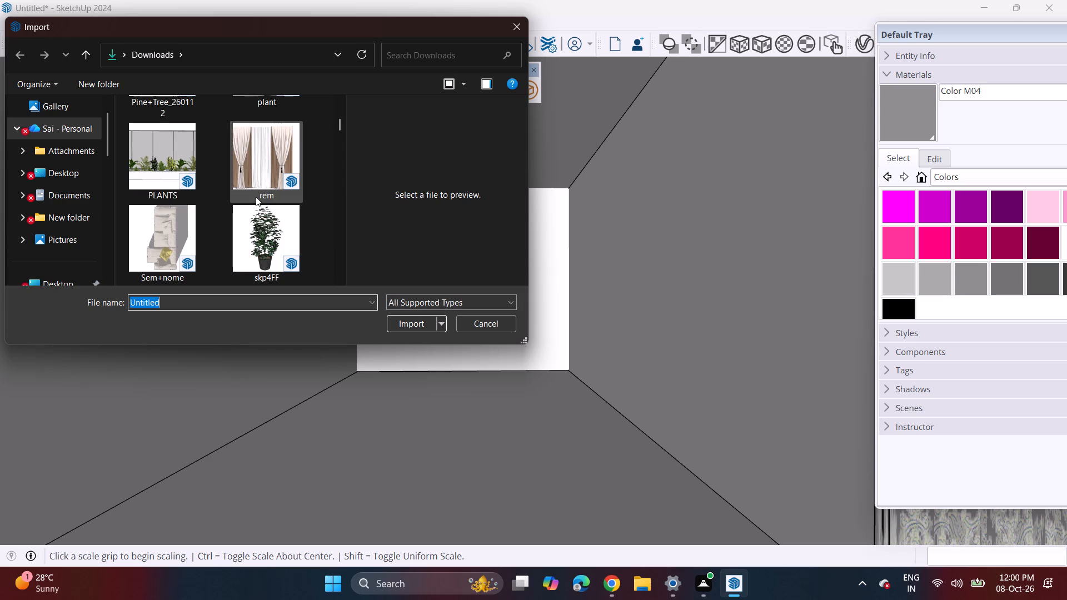
click(179, 254)
click(425, 328)
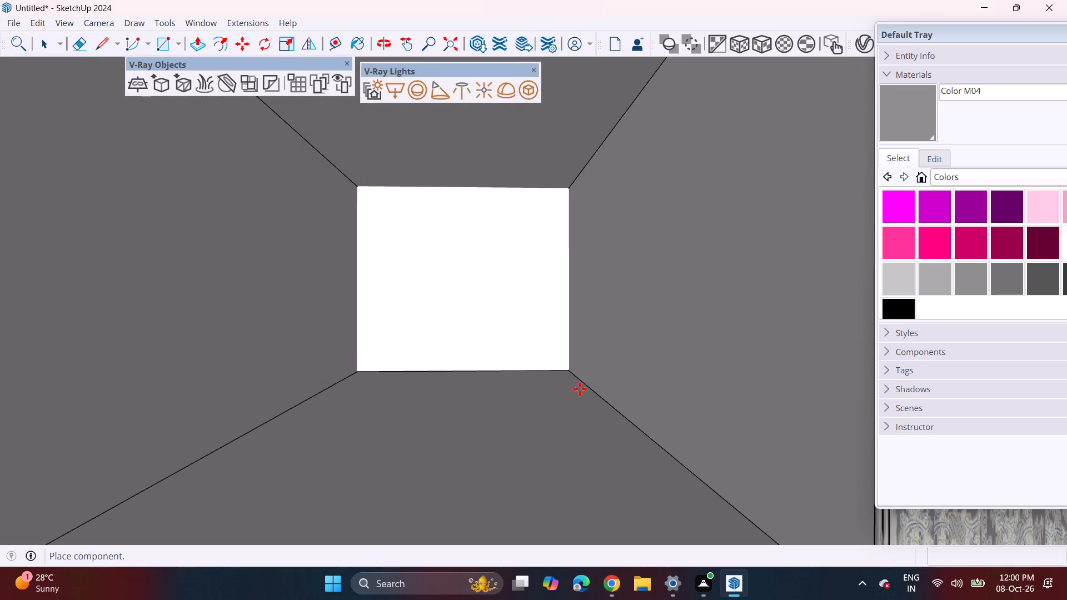
click(383, 474)
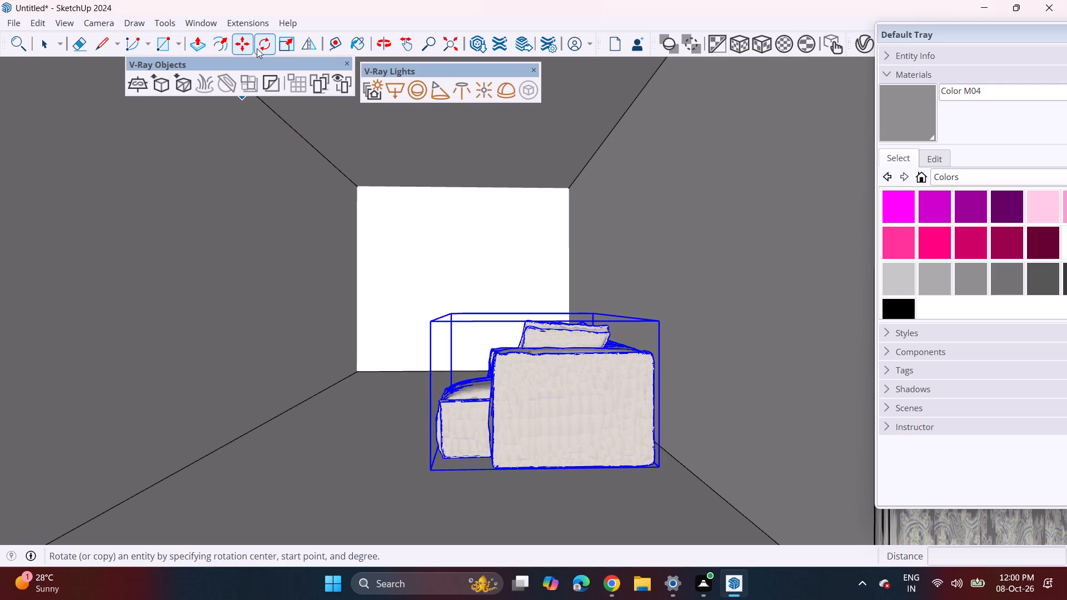
Rotate the imported sofa 90 degrees on the floor so its seat faces the passage entrance.
click(257, 48)
click(351, 453)
click(380, 454)
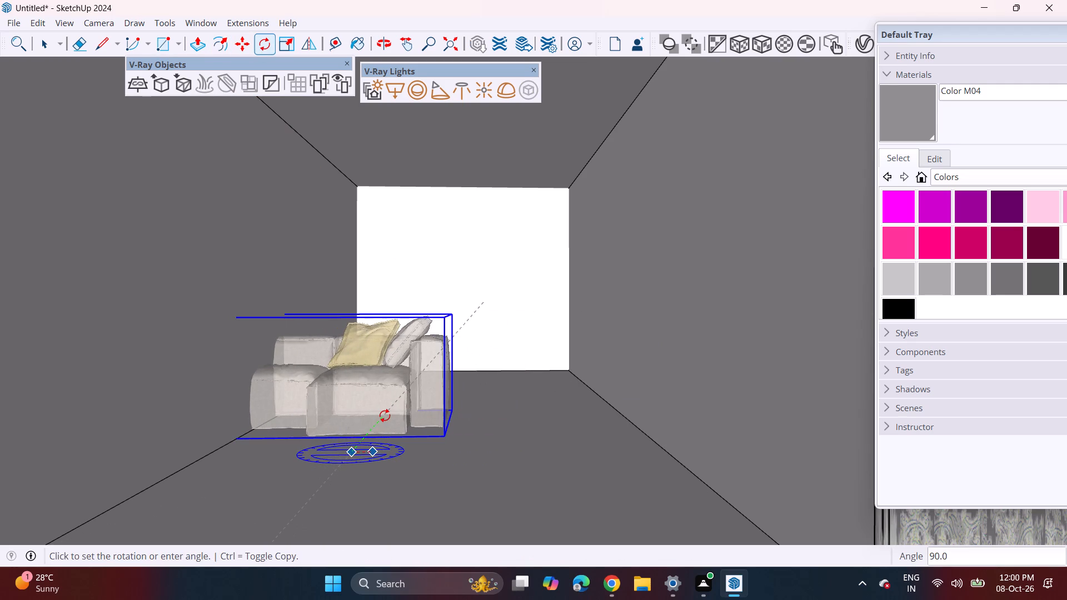
click(385, 416)
Move the rotated sofa about 9' 7 7/8" by its bottom corner to the passage's right wall, near the white end wall.
click(245, 47)
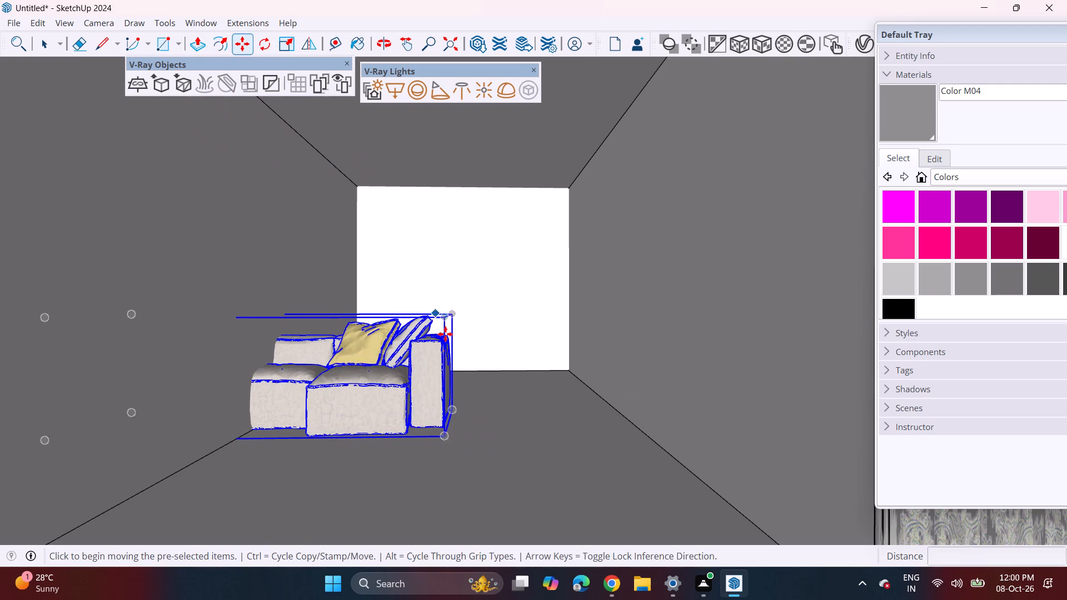
click(446, 440)
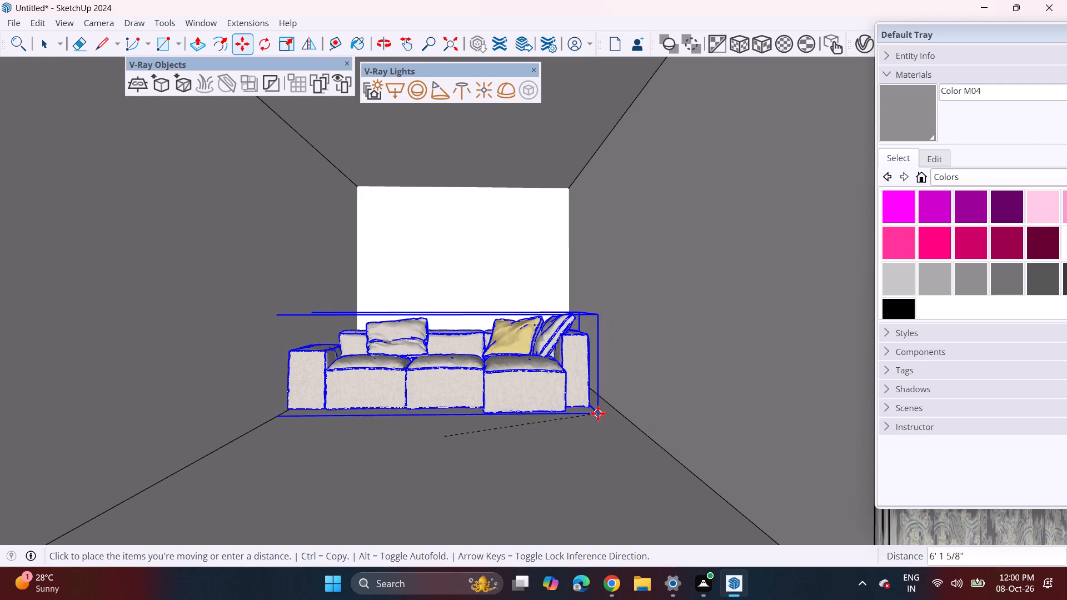
click(589, 397)
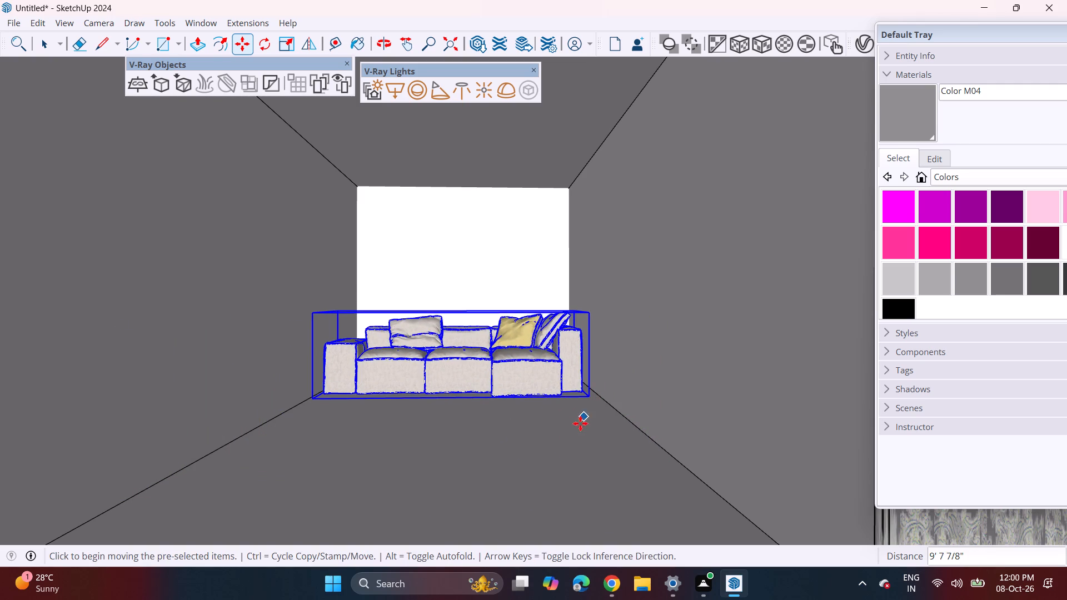
Examine the furnished passage through the glazed frame and from the front of the house.
scroll(560, 456, down, 2)
scroll(560, 456, down, 20)
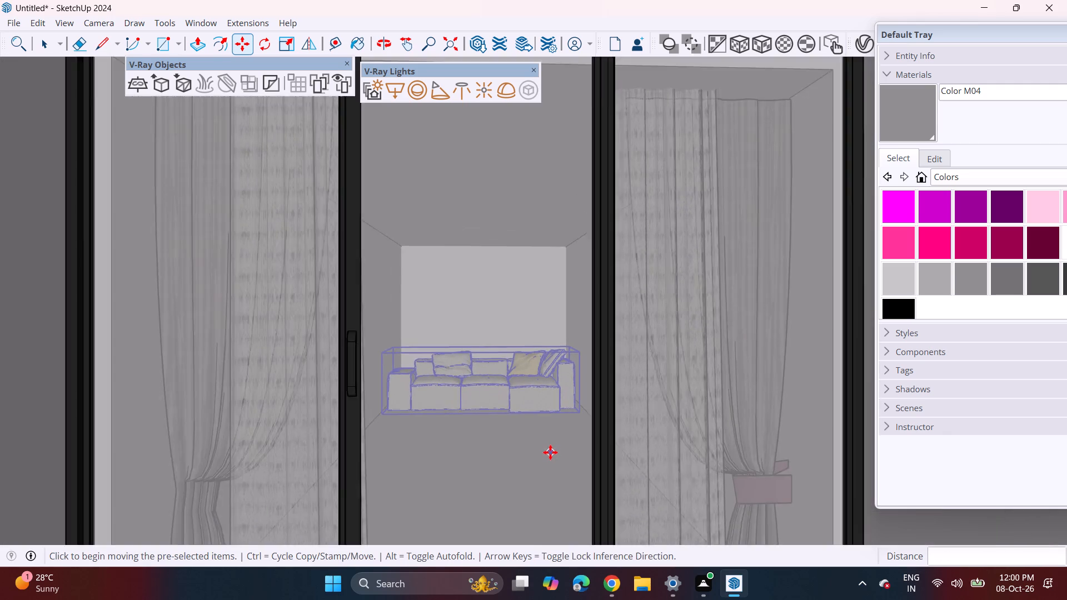
scroll(550, 452, down, 13)
shift+middle_drag(531, 471, 513, 427)
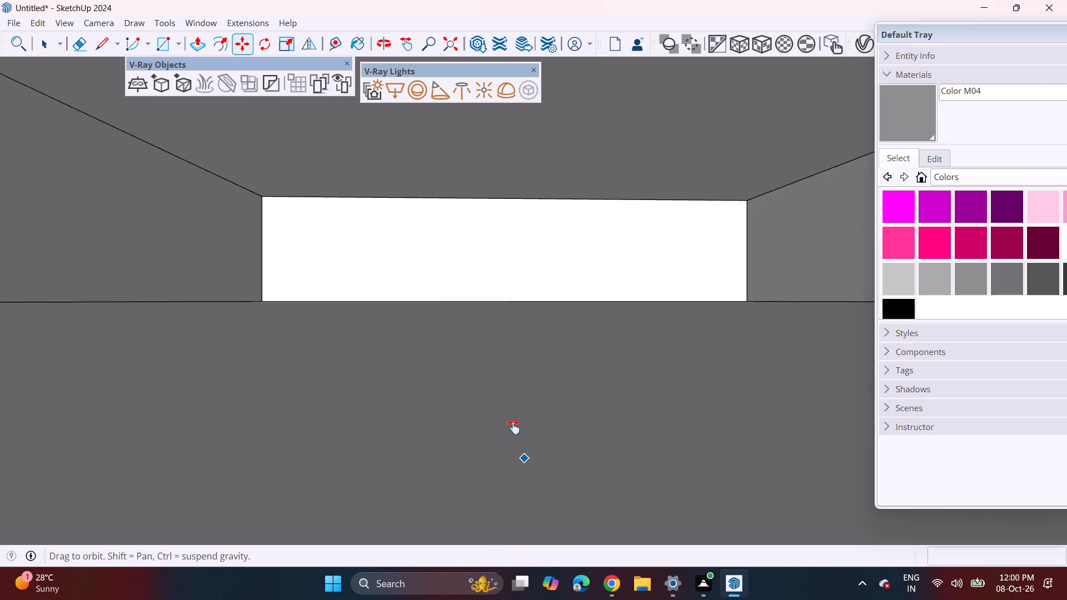
shift+middle_drag(513, 427, 464, 238)
scroll(547, 370, down, 9)
shift+middle_drag(504, 376, 415, 178)
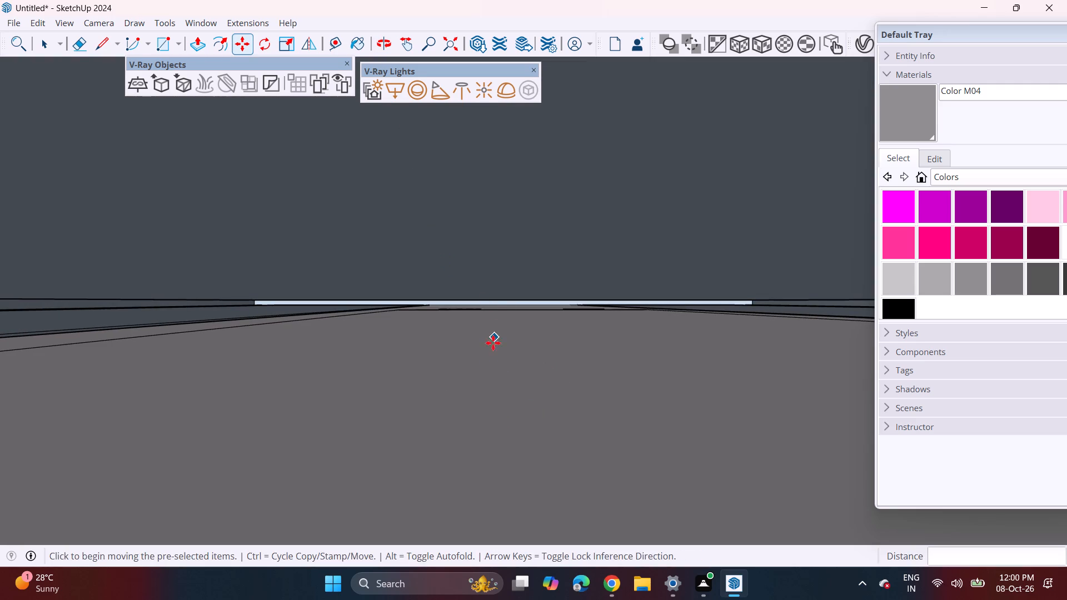
key(space)
shift+middle_drag(537, 448, 417, 187)
scroll(531, 331, down, 4)
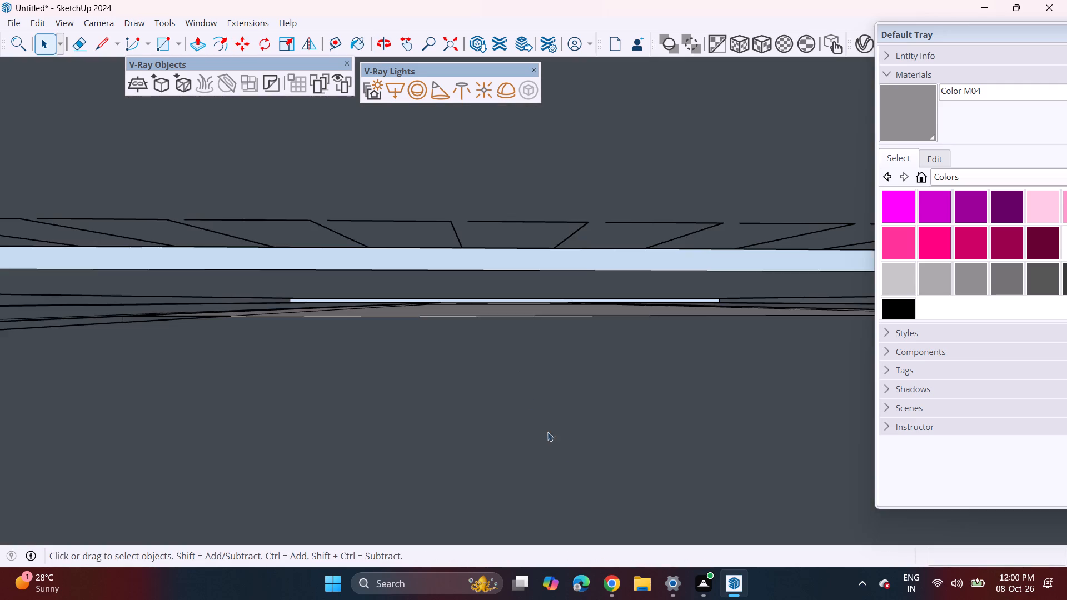
shift+middle_drag(569, 447, 457, 176)
scroll(553, 405, down, 3)
shift+middle_drag(565, 451, 451, 191)
shift+middle_drag(566, 423, 499, 176)
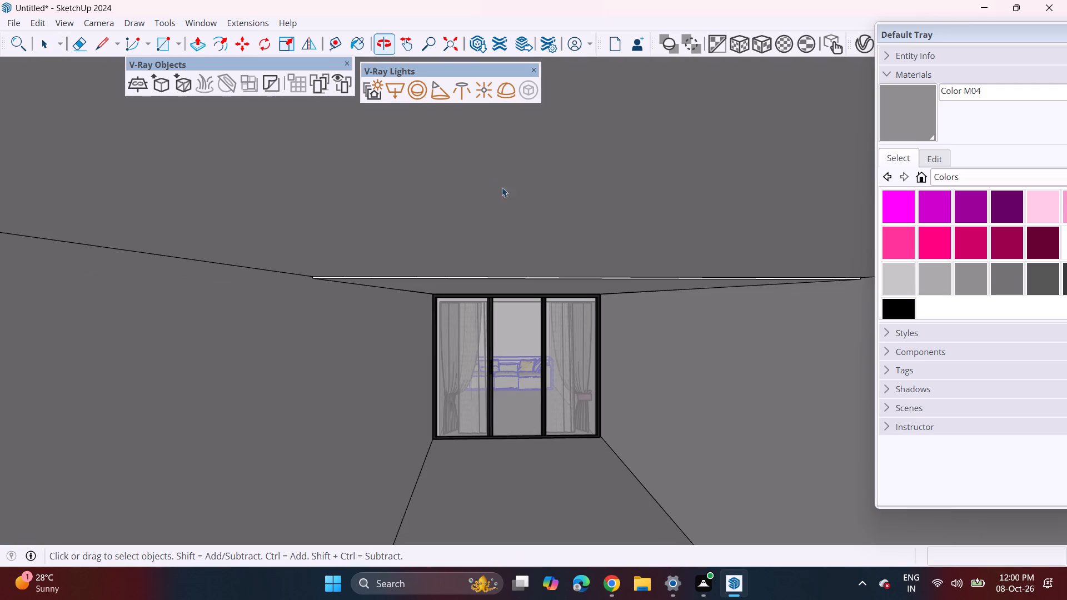
shift+middle_drag(592, 556, 501, 281)
shift+middle_drag(545, 386, 485, 178)
scroll(473, 190, down, 7)
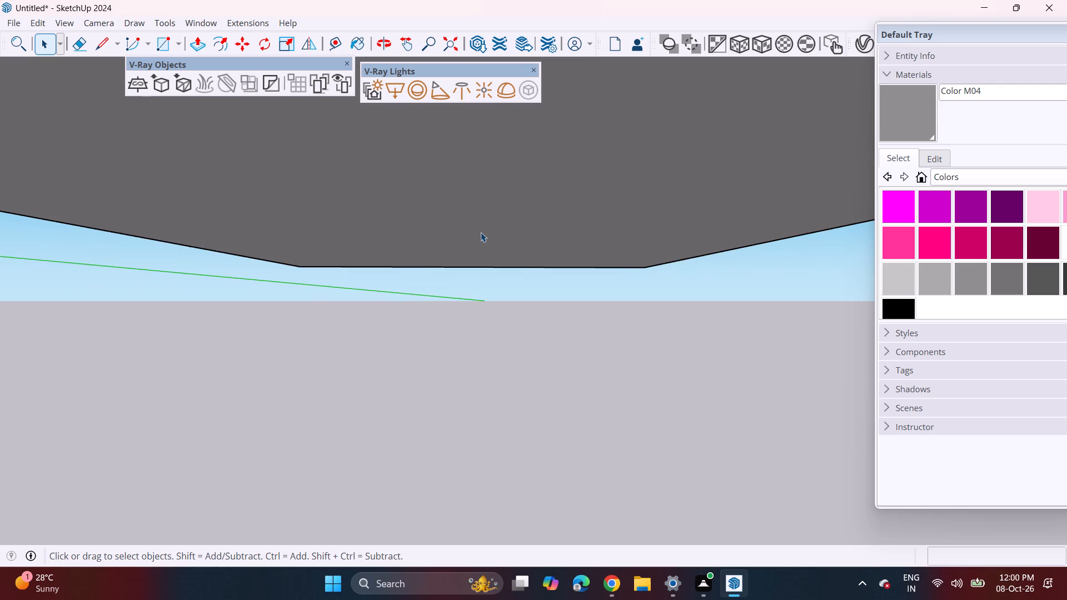
scroll(481, 232, down, 9)
shift+middle_drag(450, 192, 464, 372)
scroll(464, 345, down, 4)
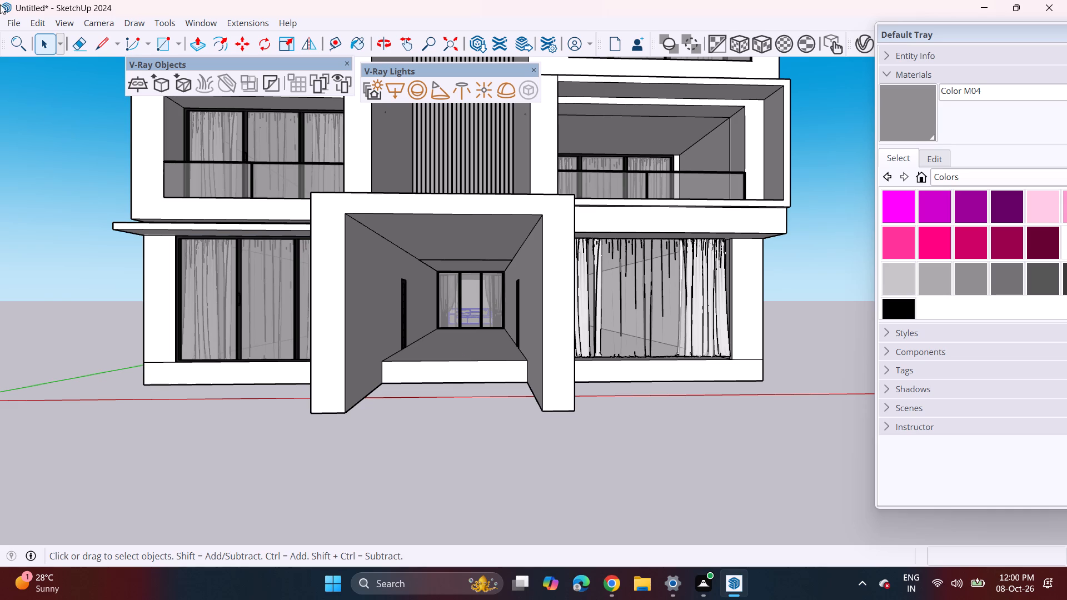
Import the sofaD71839) model from Downloads and place it on the passage floor in front of the glazed frame.
click(13, 19)
click(48, 218)
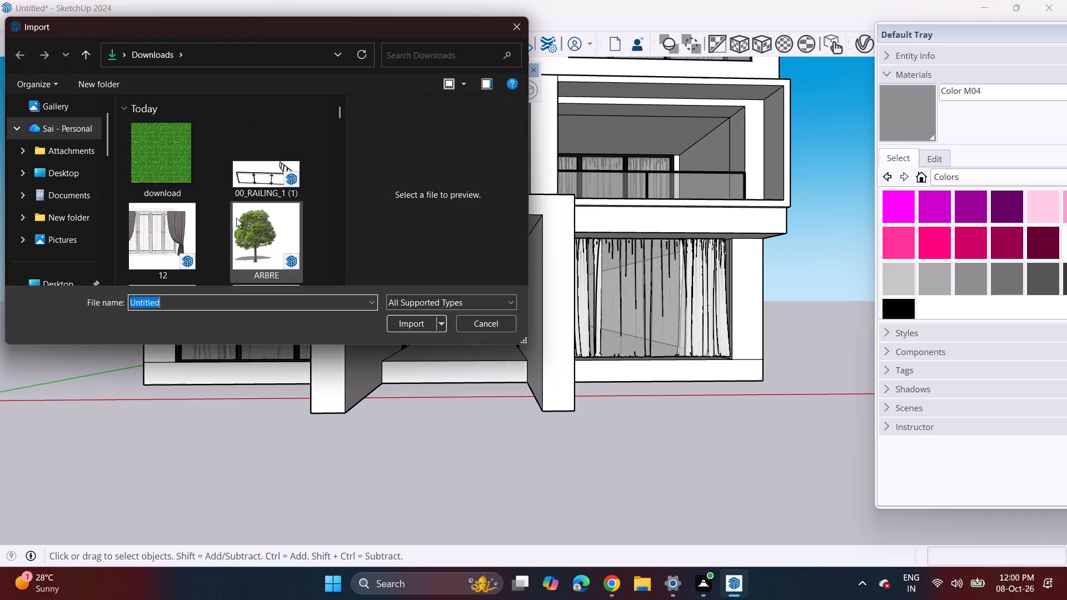
scroll(225, 211, down, 17)
scroll(226, 178, up, 5)
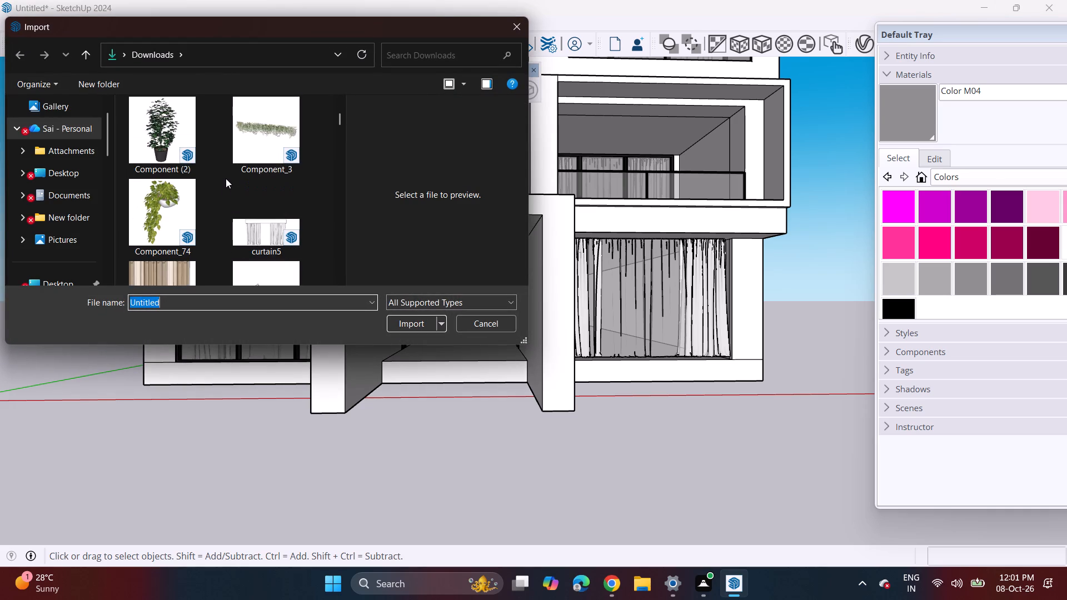
scroll(226, 178, up, 3)
scroll(226, 178, down, 10)
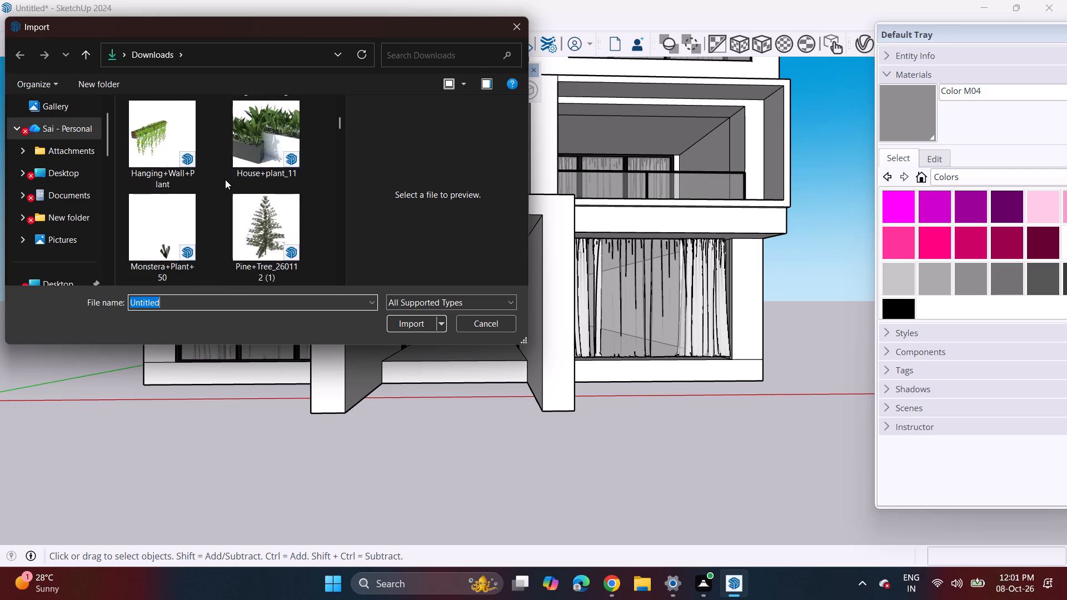
scroll(225, 179, down, 4)
scroll(241, 237, down, 1)
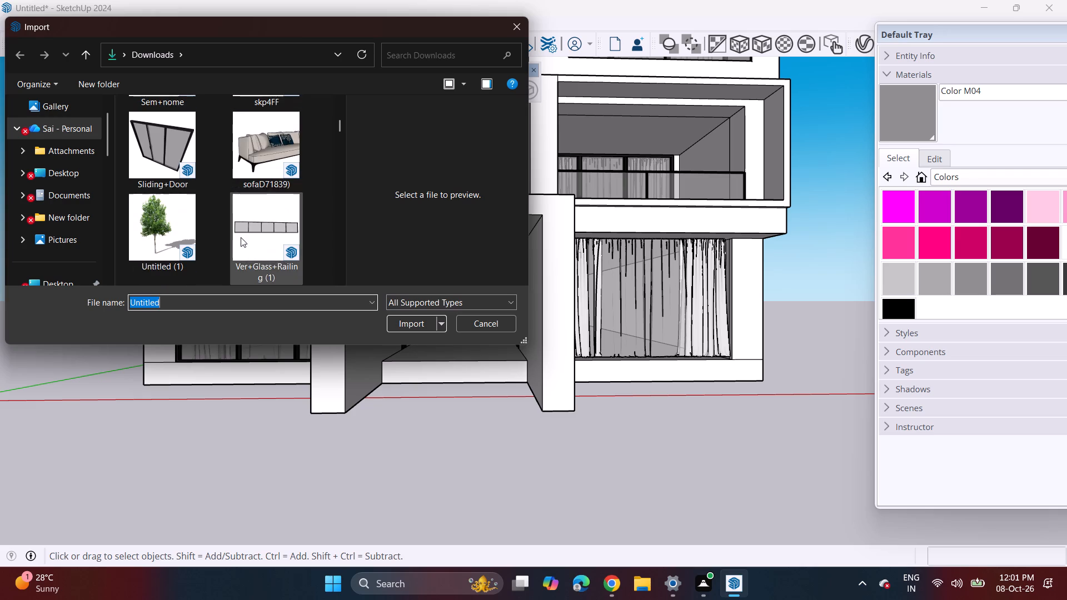
click(245, 173)
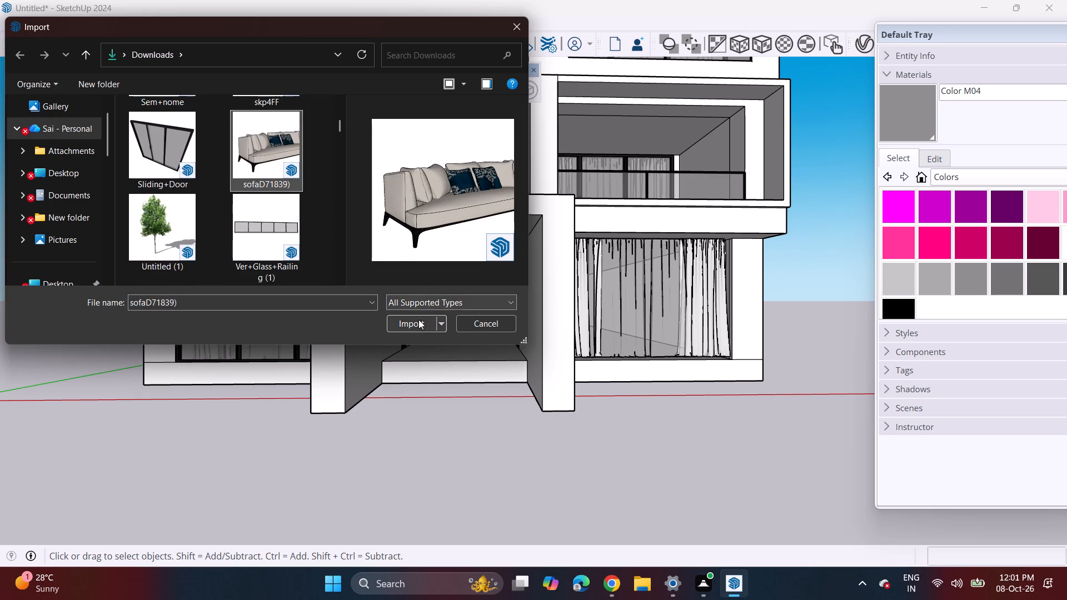
click(418, 319)
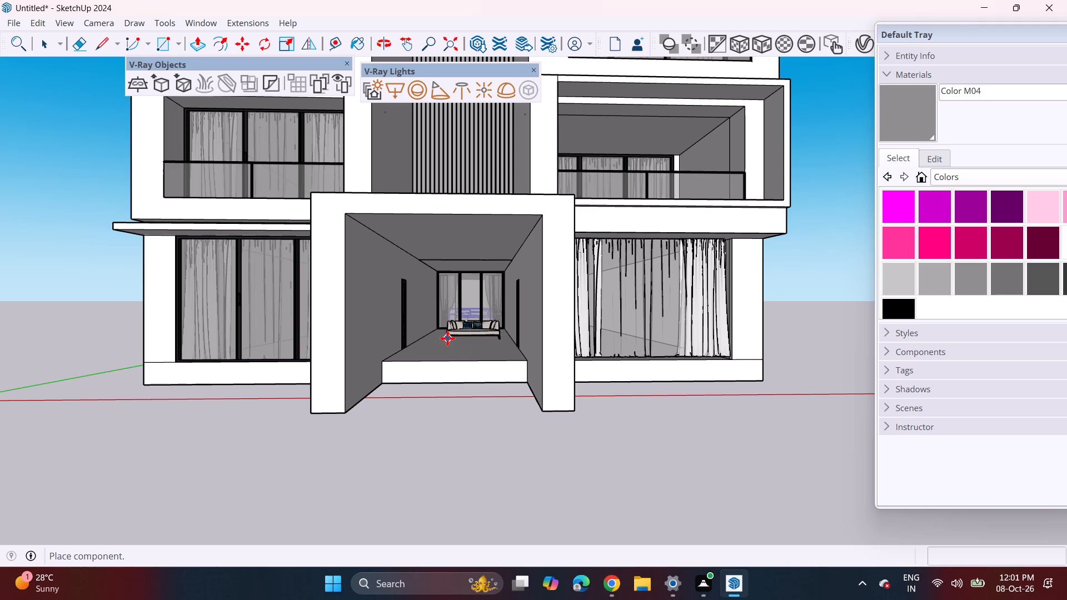
click(447, 338)
Move the sofa with the dark patterned cushions by its bottom corner towards the left side of the glazed frame.
scroll(460, 318, up, 5)
middle_click(444, 328)
scroll(444, 328, up, 7)
middle_drag(461, 351, 478, 376)
click(447, 353)
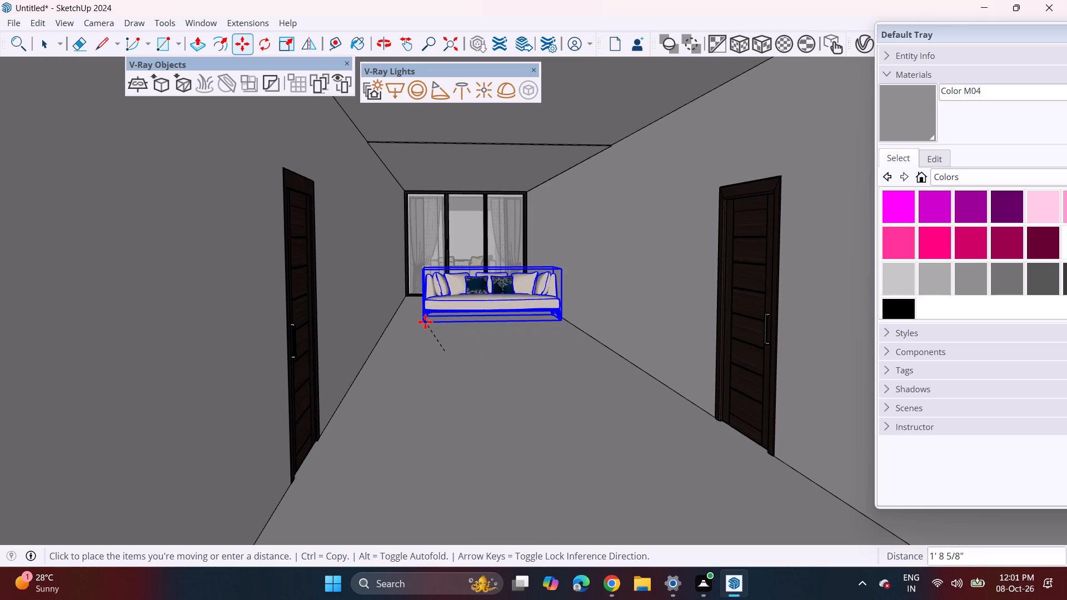
click(427, 328)
Scale the cushioned sofa to about 1.13 along the red axis and about 1.43 along the green axis.
middle_drag(481, 314, 460, 324)
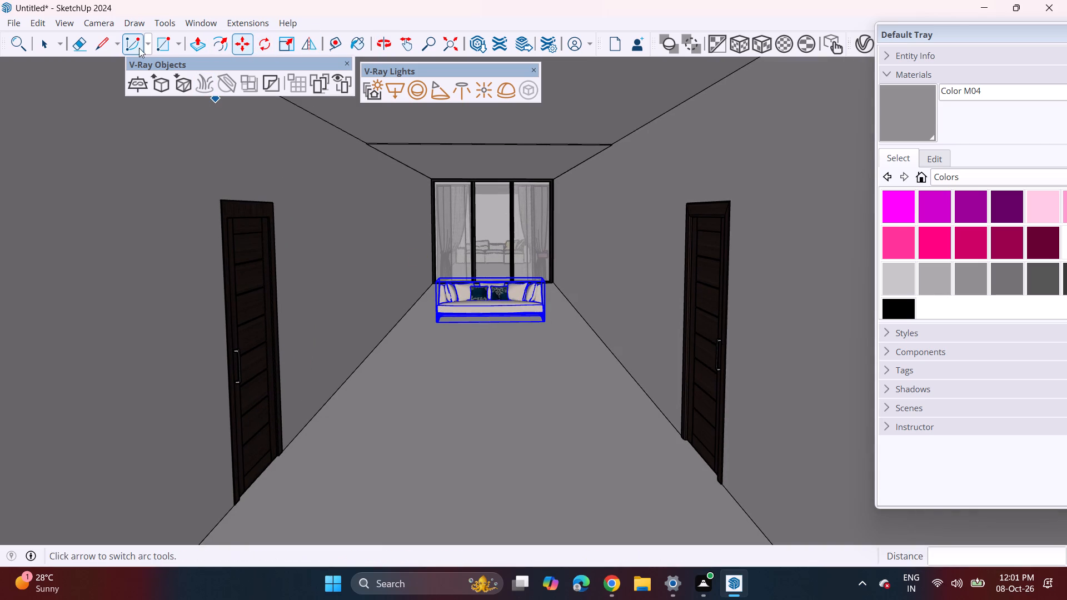
click(291, 41)
scroll(541, 202, up, 4)
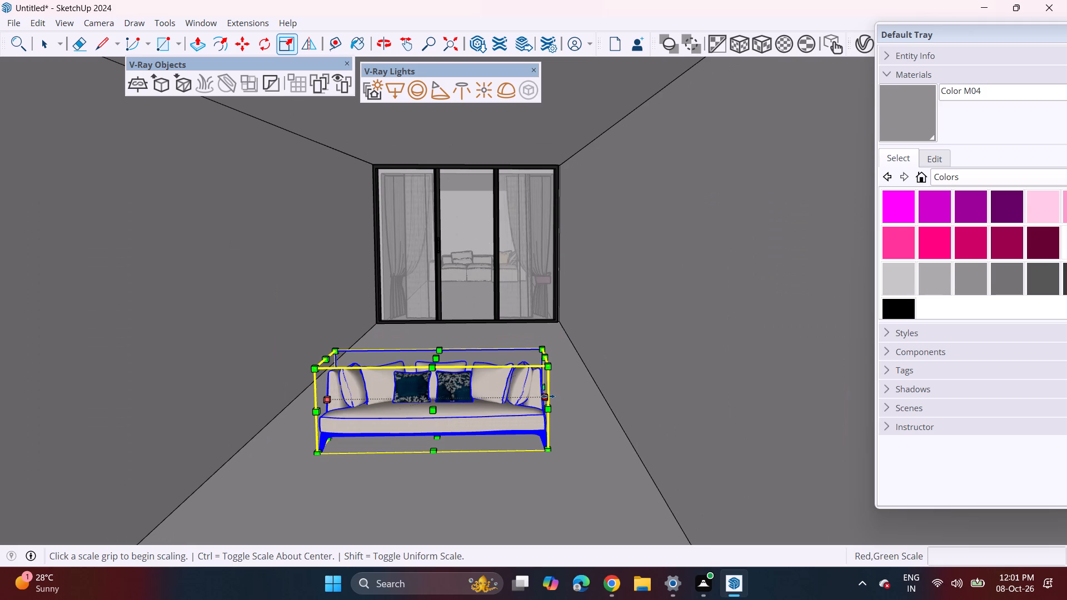
click(548, 396)
click(572, 393)
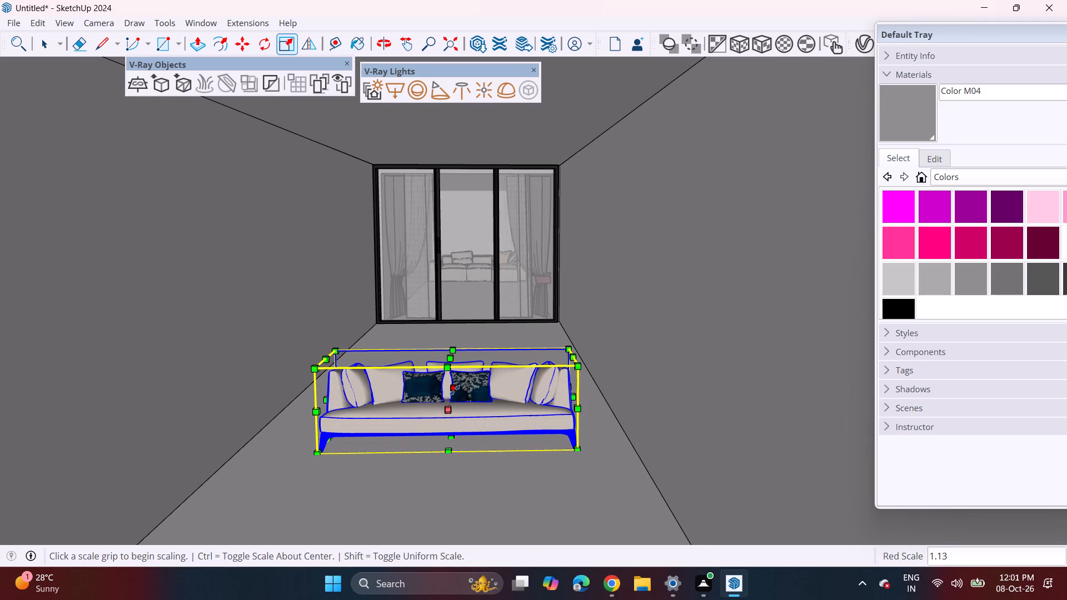
click(448, 409)
click(444, 421)
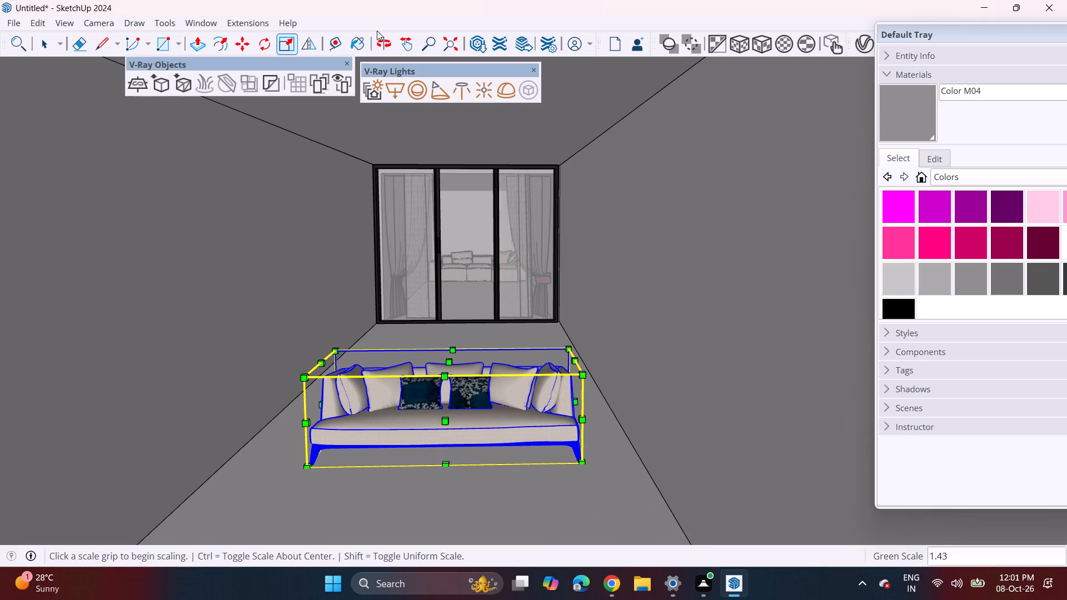
Reposition the scaled sofa by its front leg corner, lowering it about 8 5/16" to the passage floor.
click(249, 46)
click(581, 464)
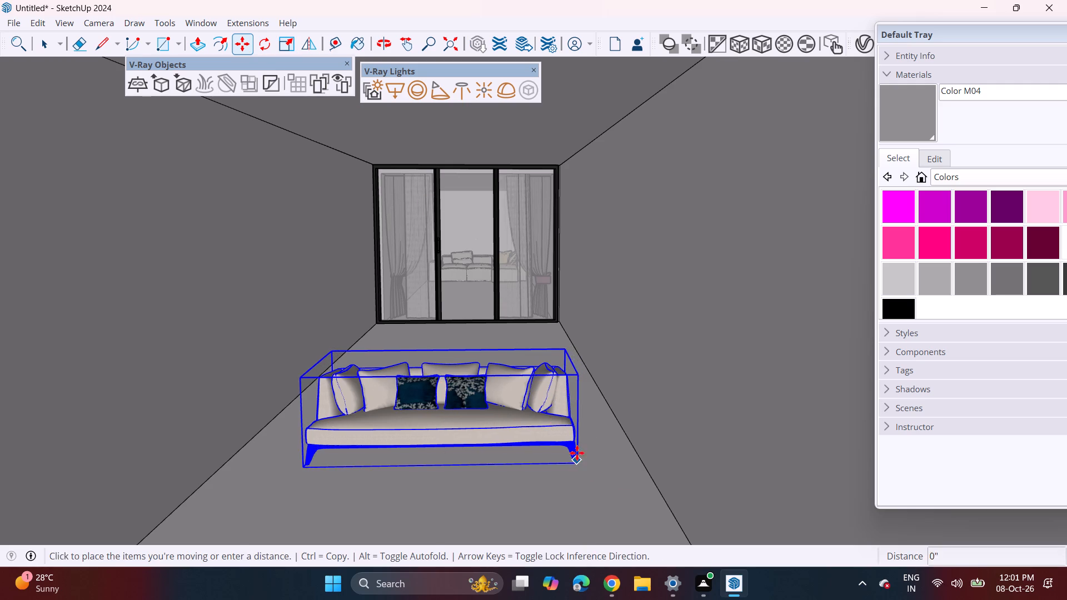
click(580, 437)
middle_drag(553, 414, 541, 336)
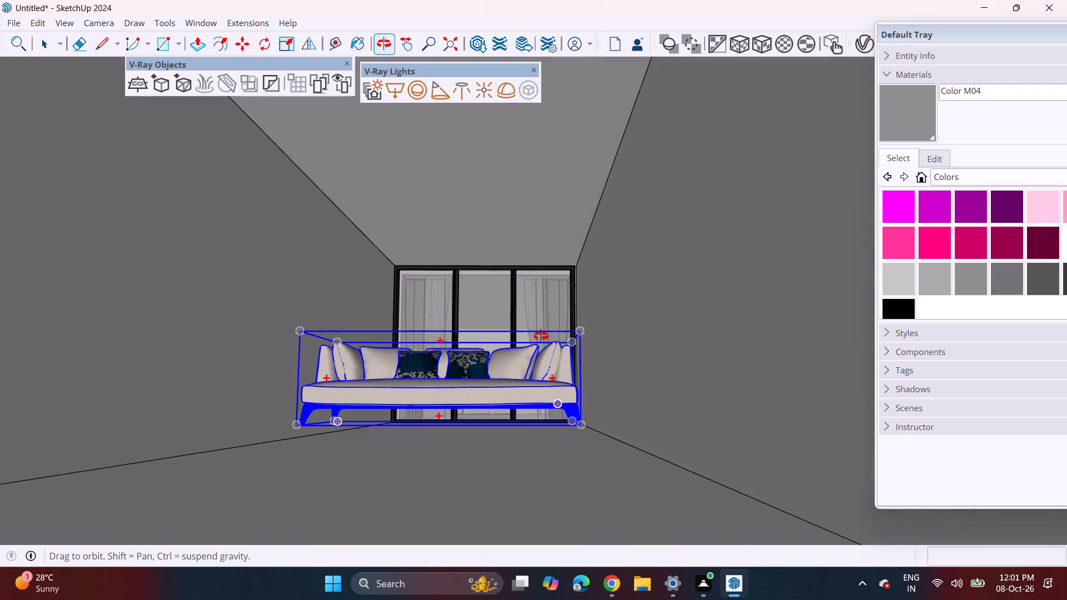
middle_drag(541, 336, 531, 355)
scroll(600, 407, up, 4)
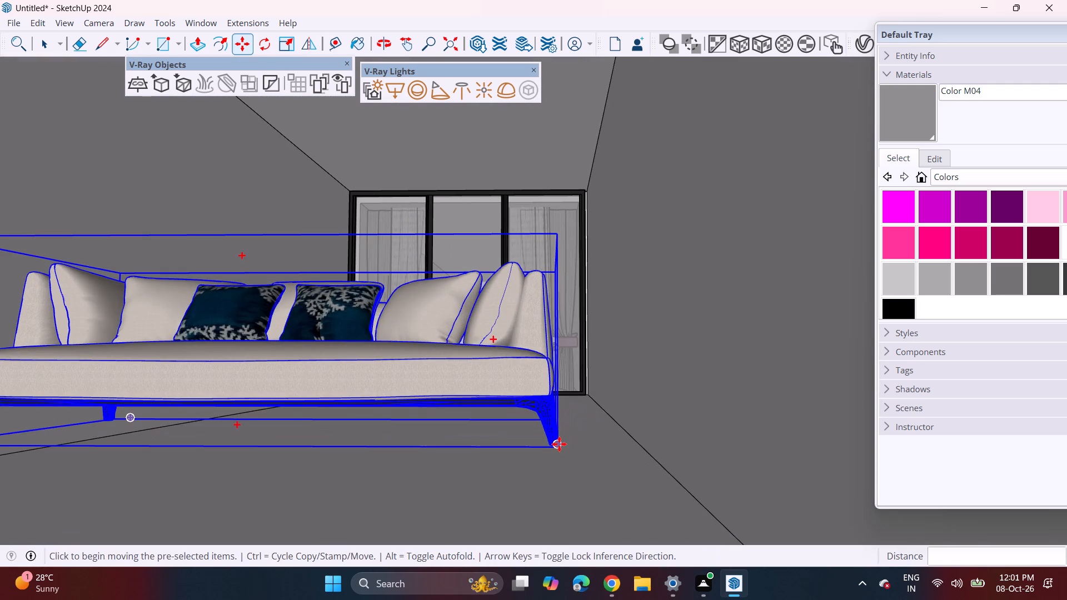
click(559, 444)
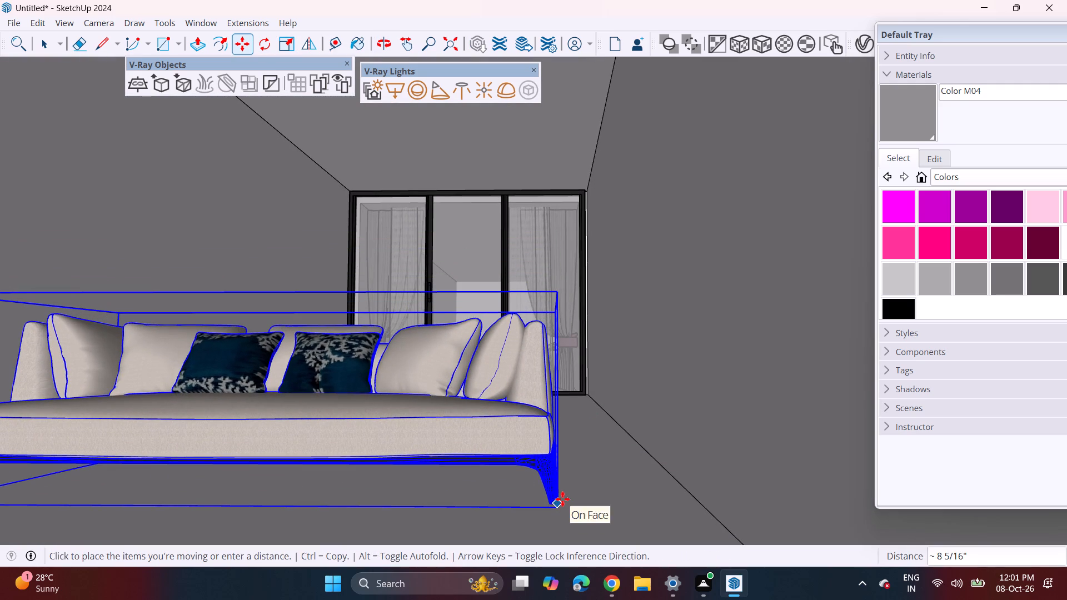
click(562, 499)
Examine the sofa's placement in front of the glazed frame by viewing the whole passage from its entrance.
scroll(430, 319, down, 5)
middle_drag(301, 308, 438, 286)
shift+scroll(348, 265, down, 6)
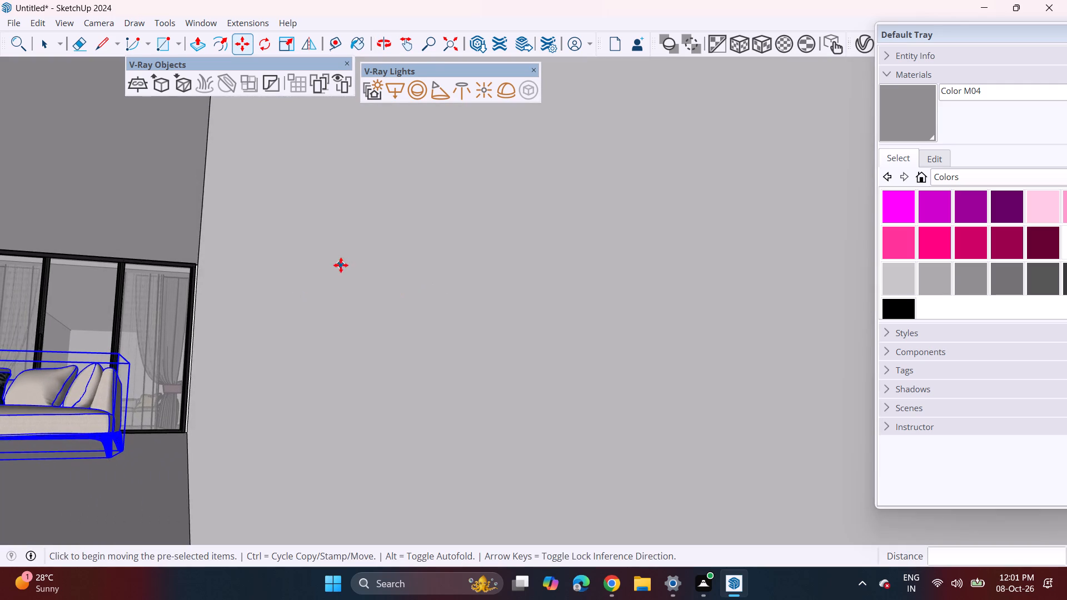
scroll(288, 284, down, 10)
shift+middle_drag(17, 285, 465, 261)
scroll(228, 262, down, 5)
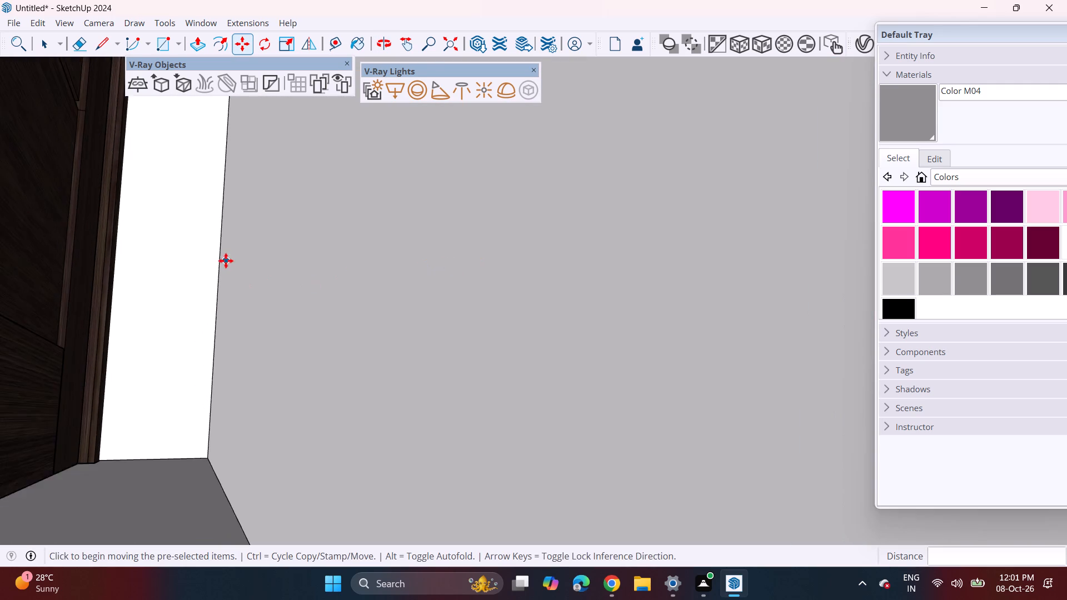
scroll(226, 261, down, 11)
shift+middle_drag(223, 256, 256, 504)
shift+middle_drag(264, 330, 282, 427)
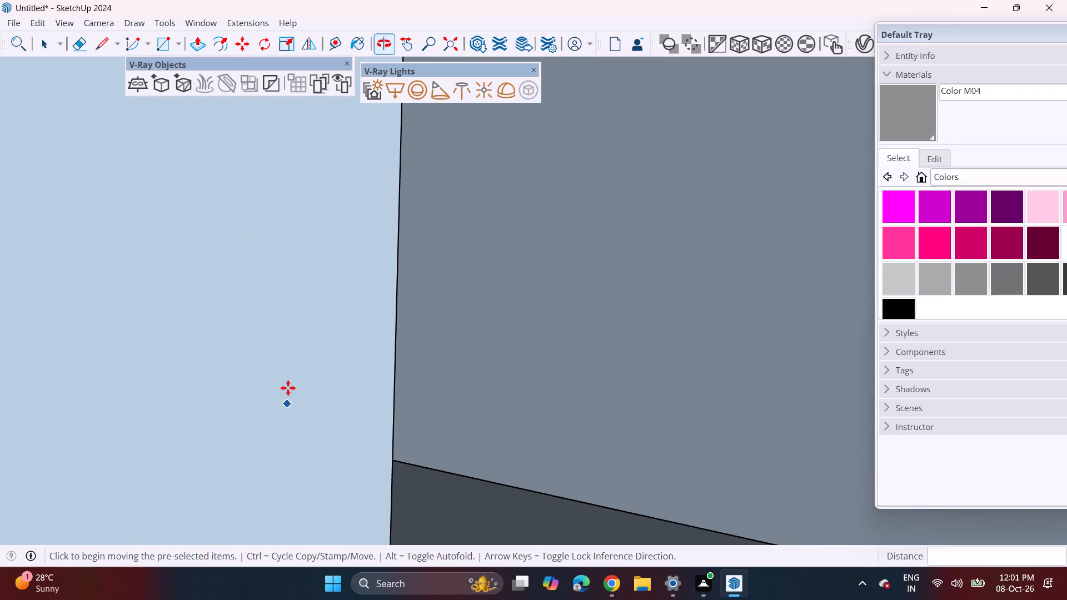
scroll(280, 351, down, 20)
scroll(280, 351, down, 13)
middle_drag(263, 316, 294, 495)
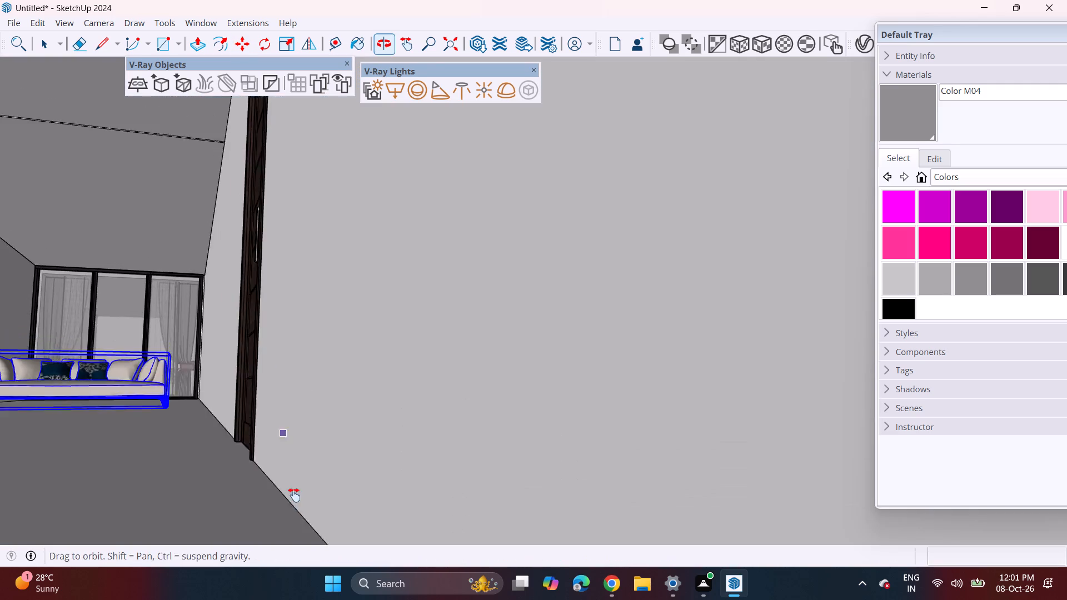
middle_drag(294, 495, 305, 542)
scroll(58, 338, down, 3)
shift+middle_drag(63, 334, 535, 301)
scroll(118, 321, down, 3)
shift+middle_drag(124, 310, 301, 356)
middle_drag(310, 339, 211, 359)
middle_drag(353, 376, 266, 367)
scroll(350, 384, down, 1)
shift+middle_drag(389, 400, 326, 378)
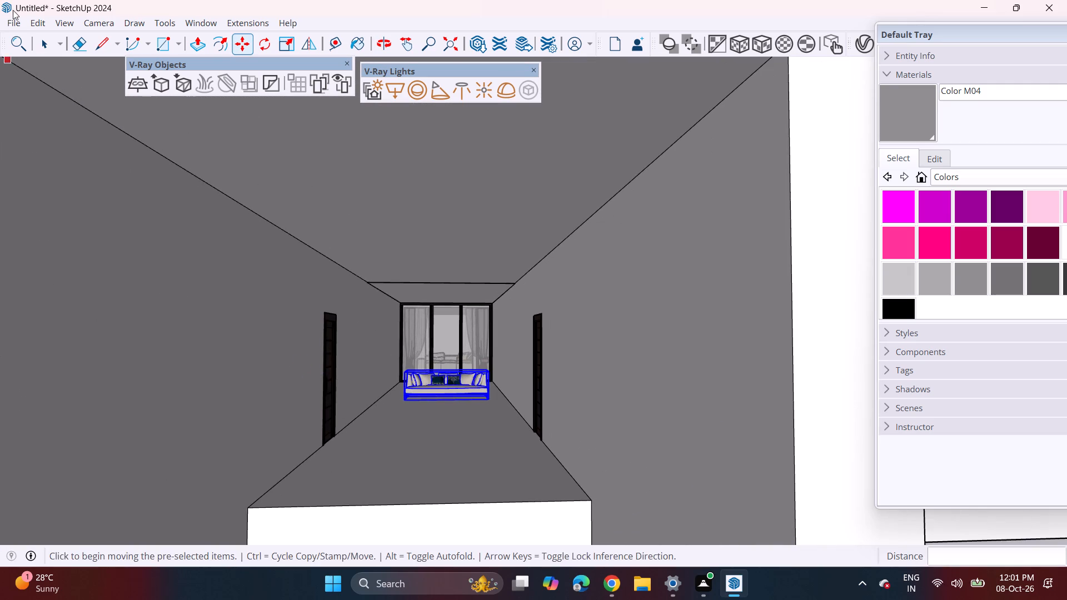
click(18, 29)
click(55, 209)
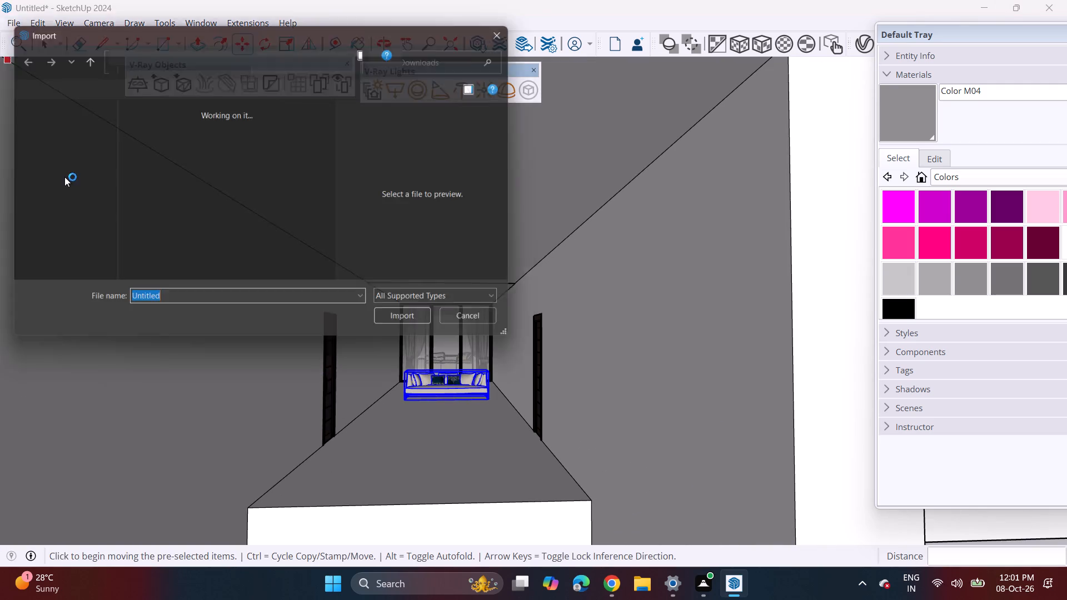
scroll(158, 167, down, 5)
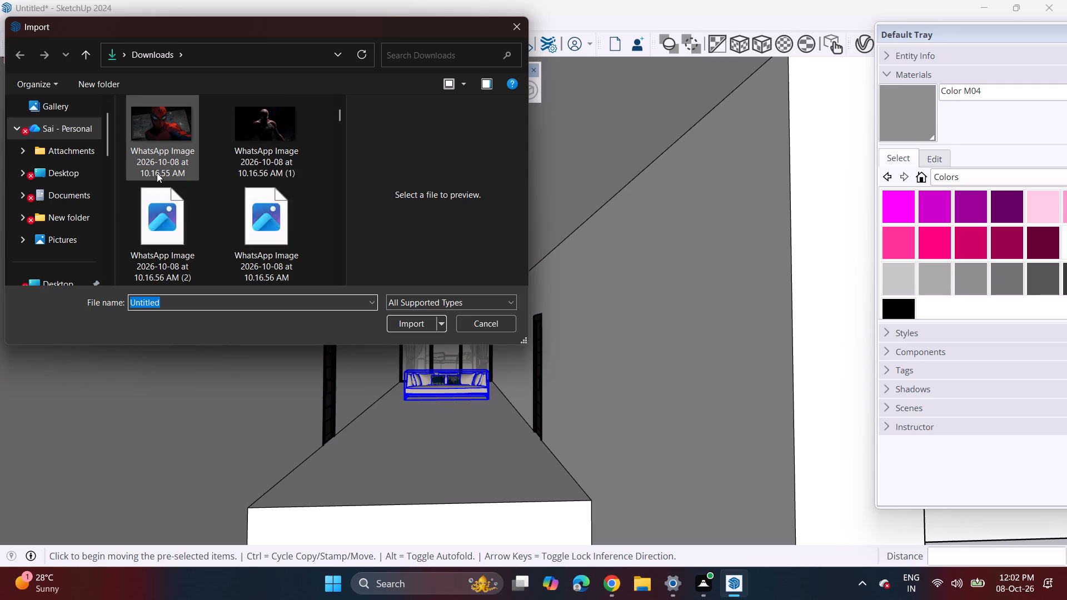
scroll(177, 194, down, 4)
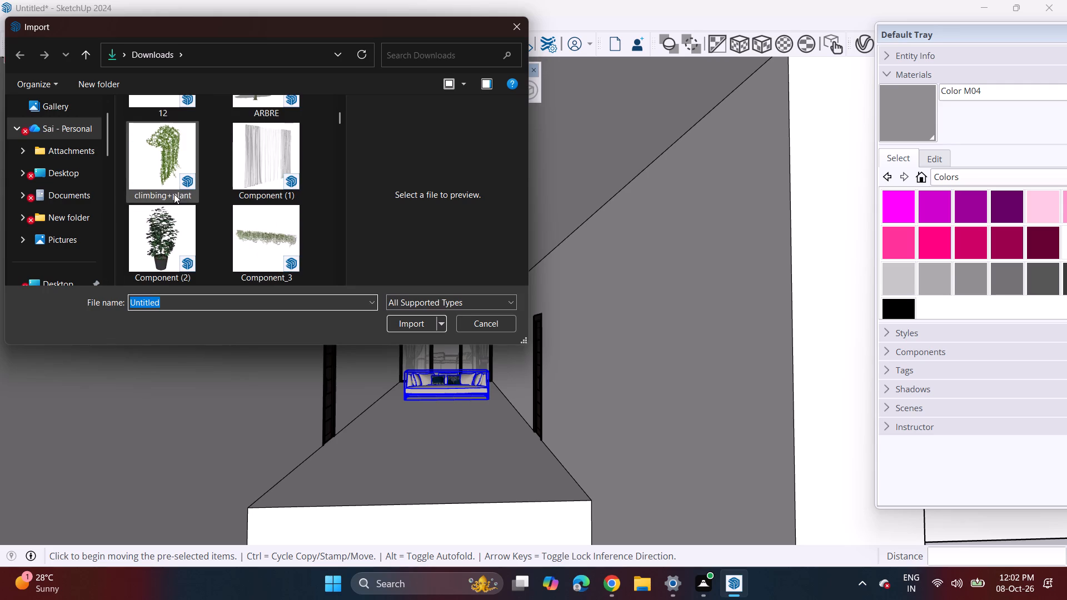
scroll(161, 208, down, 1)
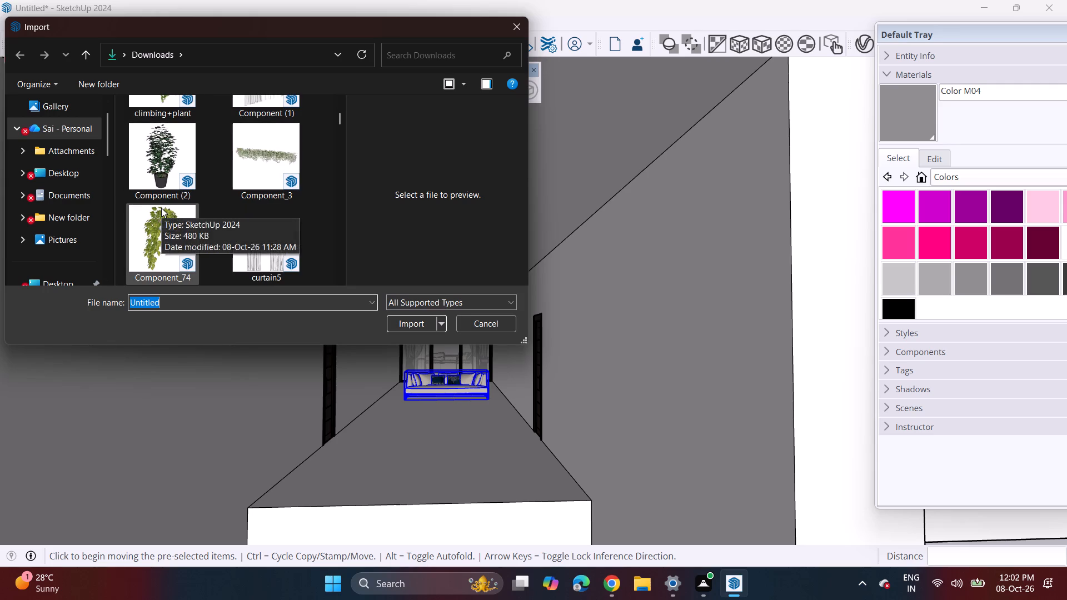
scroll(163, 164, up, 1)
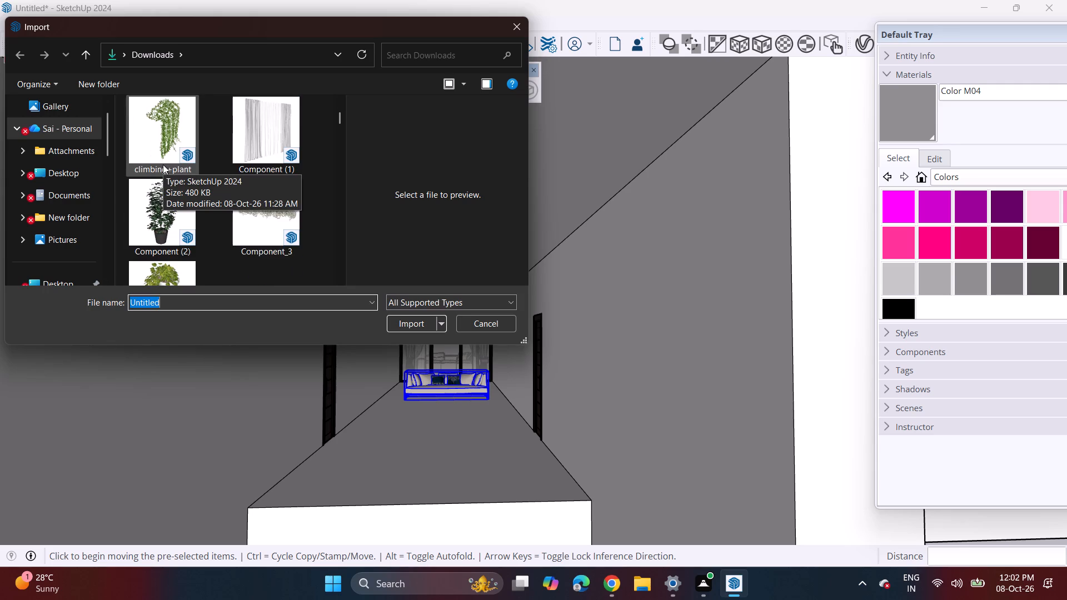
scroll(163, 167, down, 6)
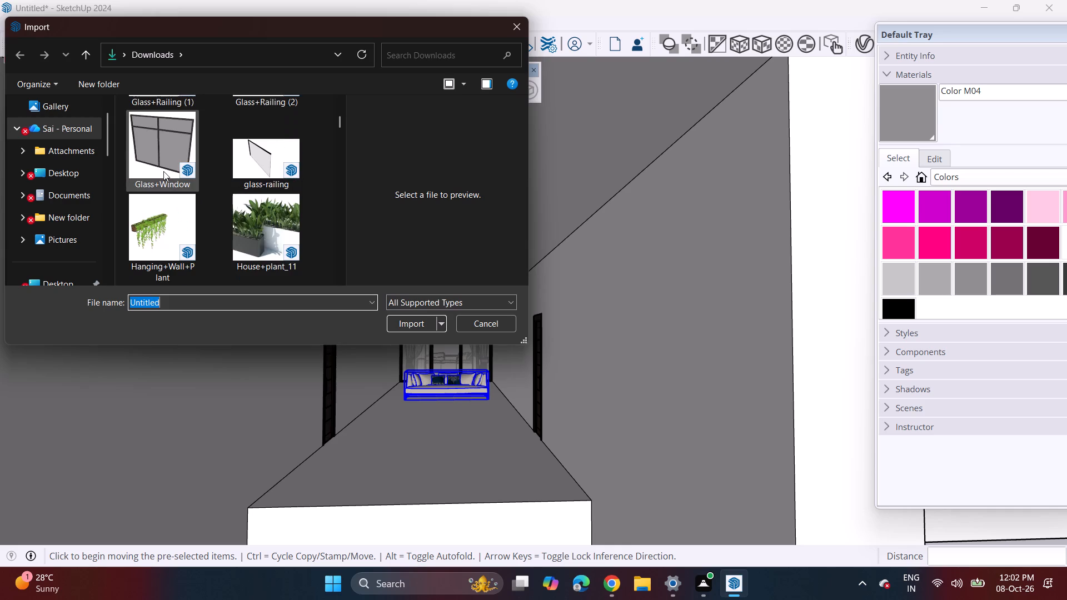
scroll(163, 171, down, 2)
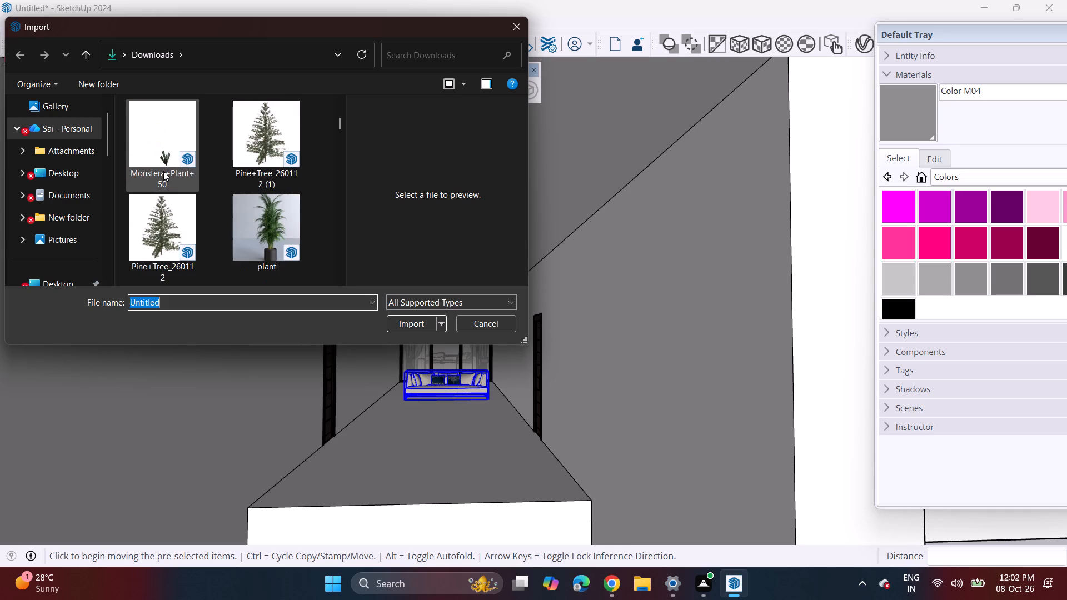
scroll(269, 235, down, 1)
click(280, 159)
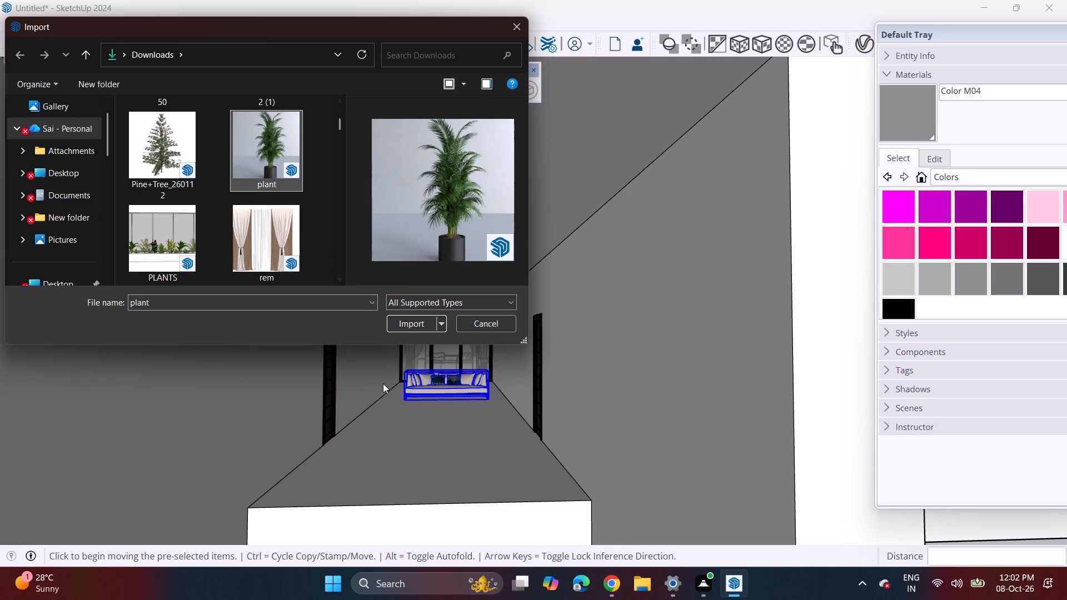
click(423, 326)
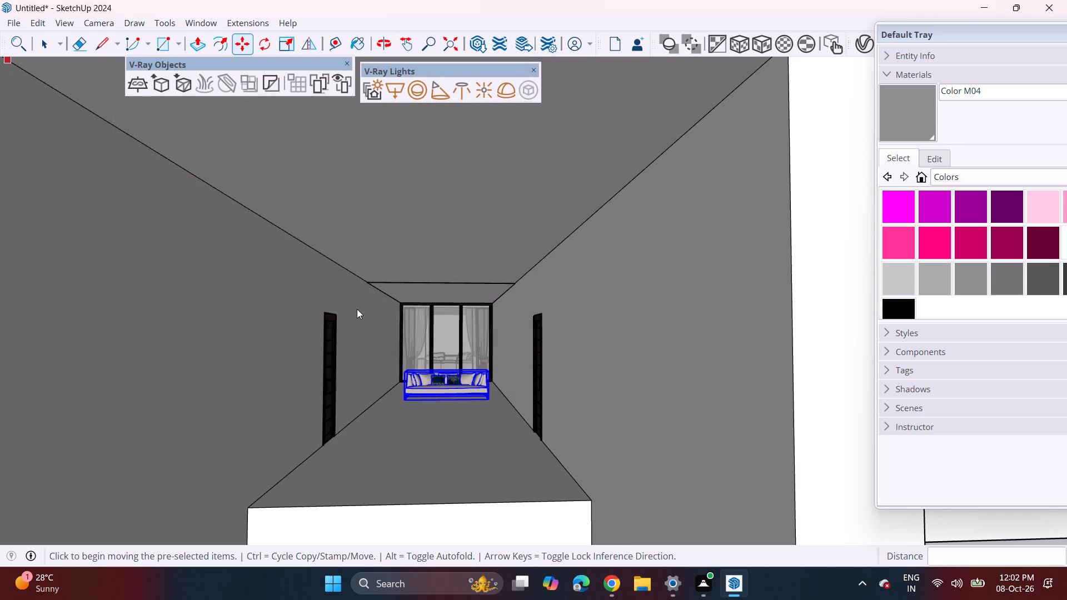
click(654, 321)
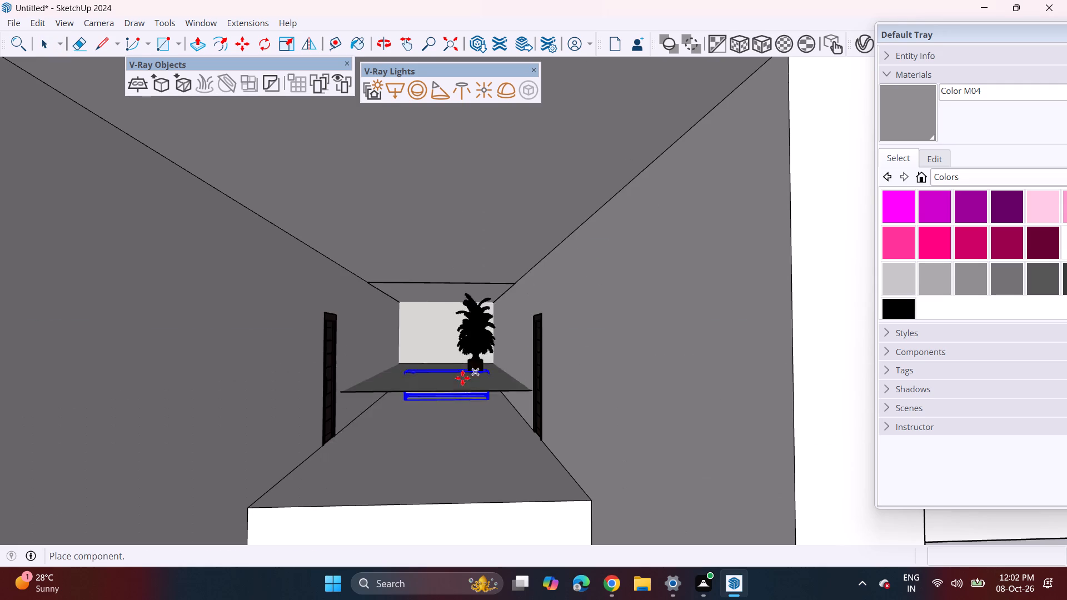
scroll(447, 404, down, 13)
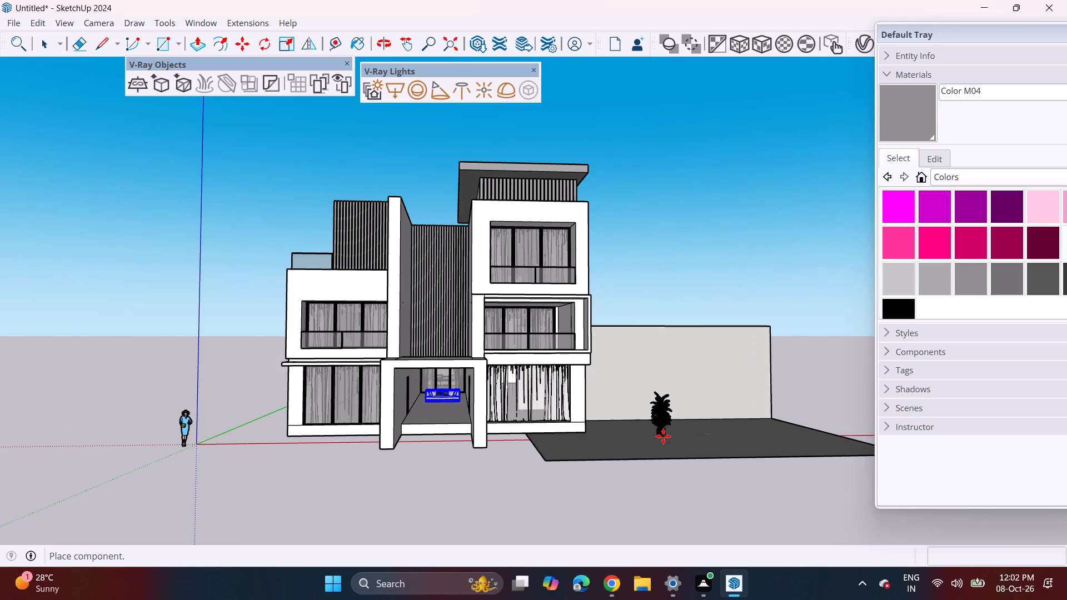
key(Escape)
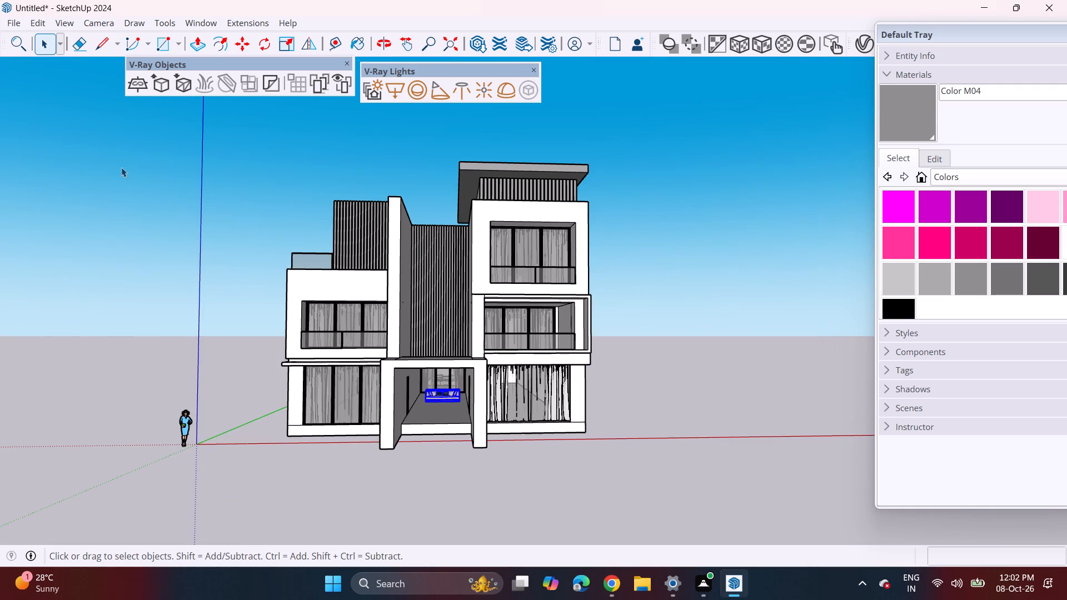
Import the potted plant model Component (2) from Downloads and place it on the ground beside the house.
click(3, 18)
click(11, 24)
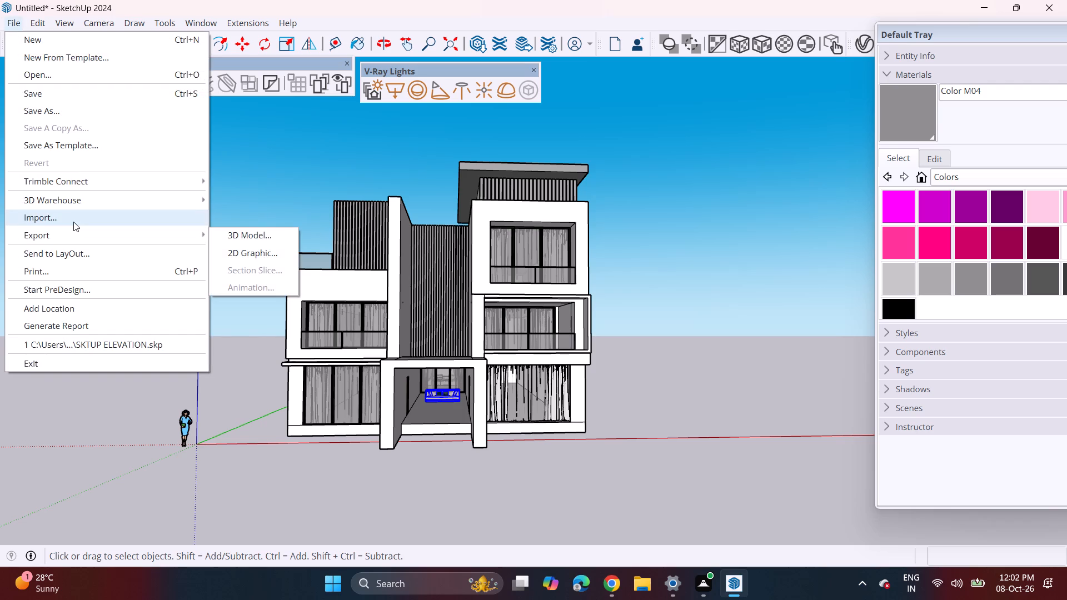
click(73, 222)
scroll(241, 229, down, 3)
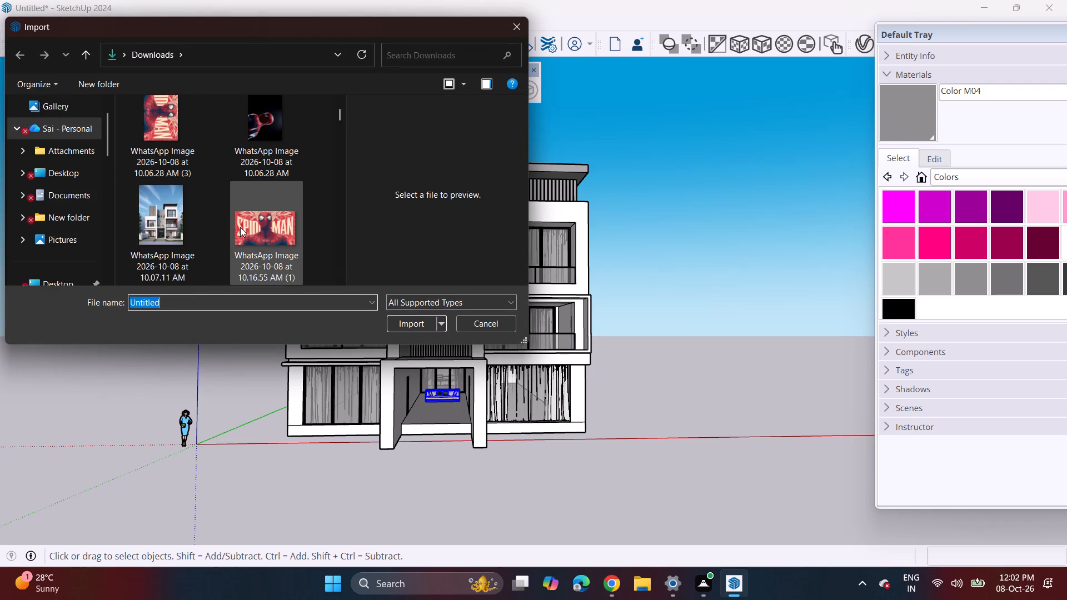
scroll(240, 226, down, 7)
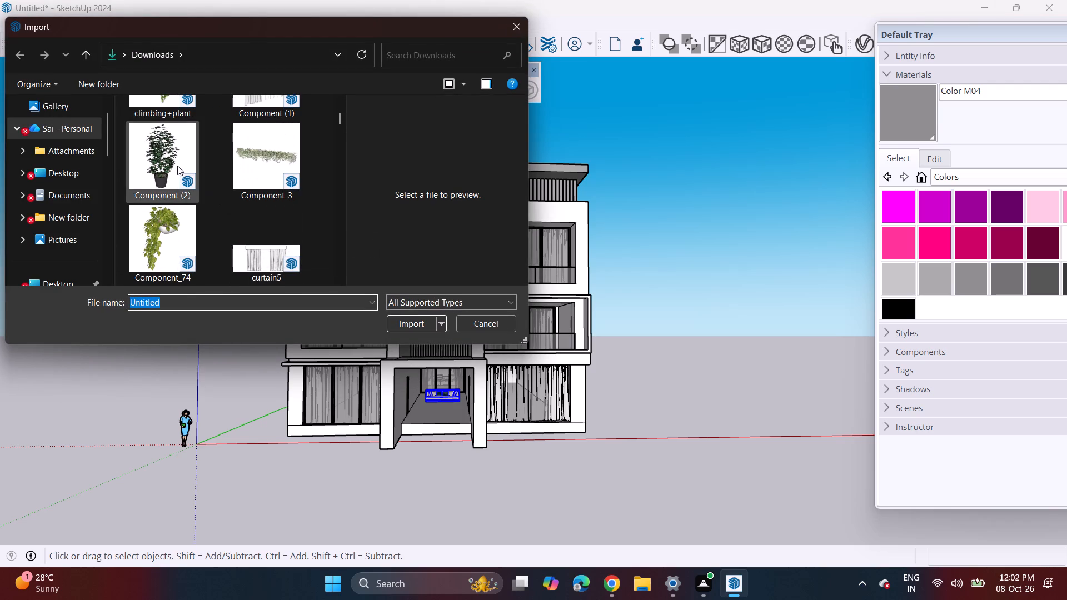
click(177, 166)
click(421, 326)
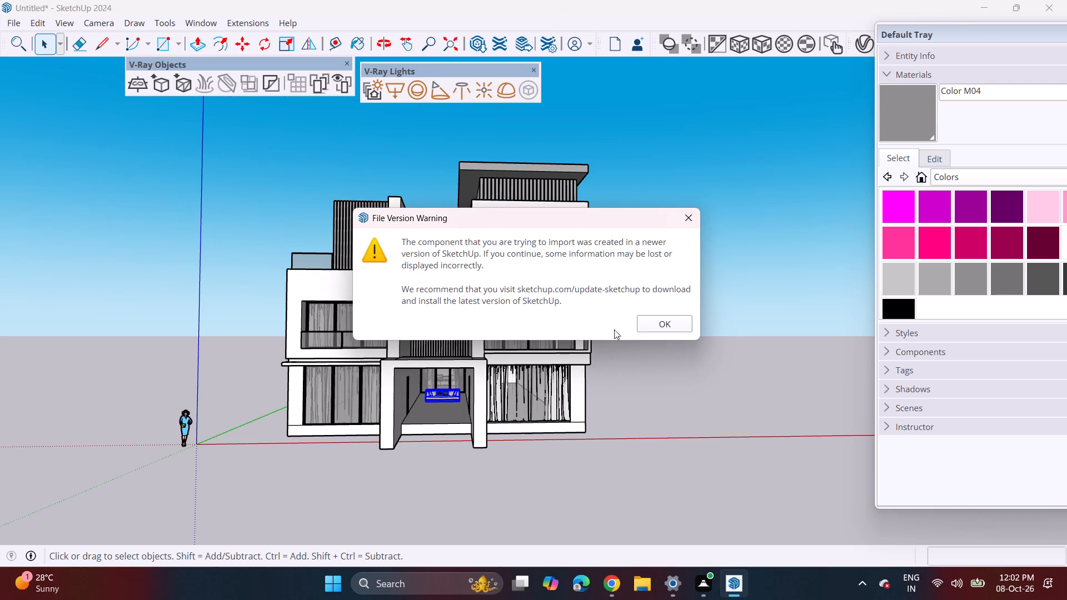
click(681, 328)
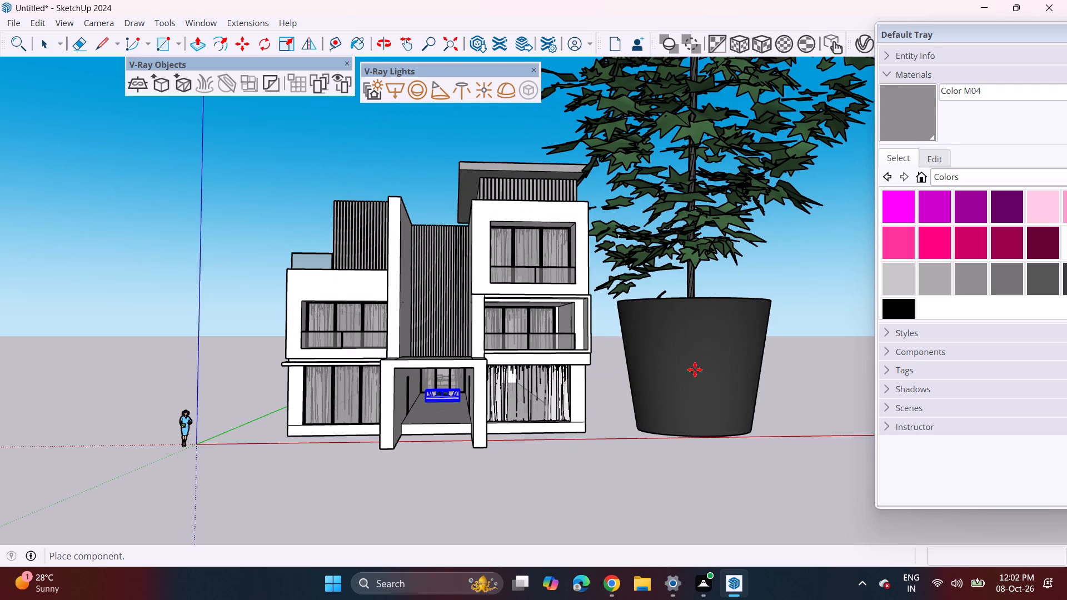
scroll(696, 369, down, 3)
click(737, 393)
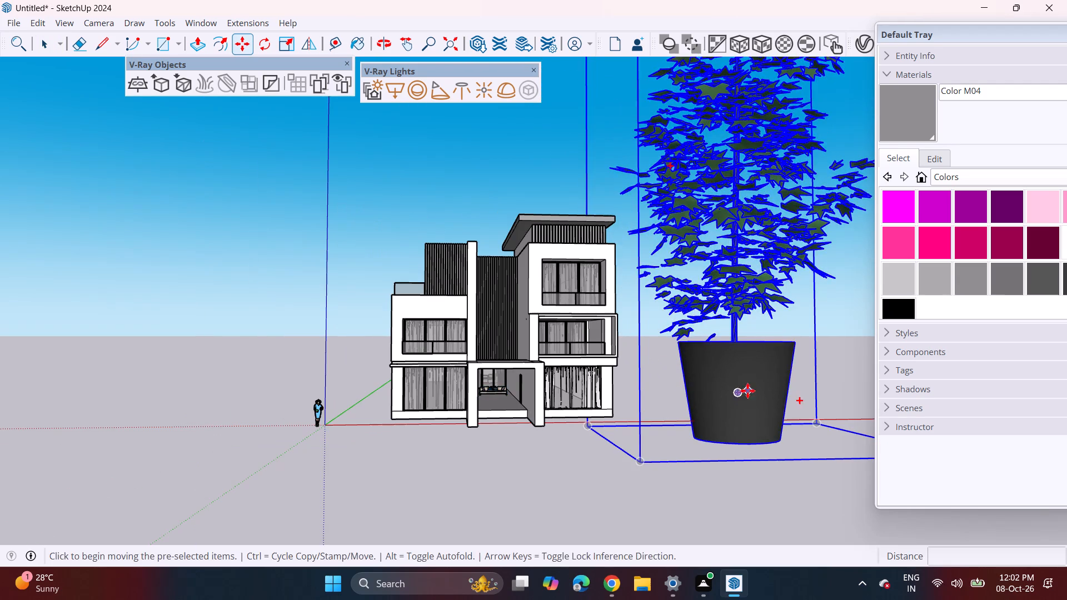
Scale the oversized potted plant down uniformly from its upper corner until it is smaller than the house.
scroll(661, 205, down, 3)
middle_drag(679, 198, 600, 224)
shift+middle_drag(589, 223, 542, 232)
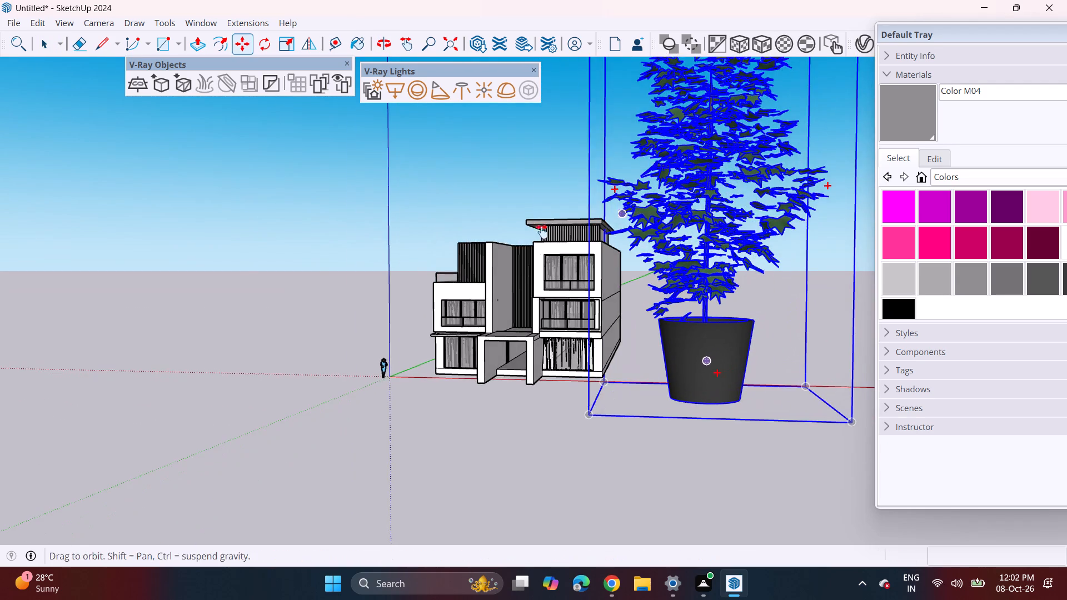
shift+middle_drag(542, 232, 445, 239)
click(290, 43)
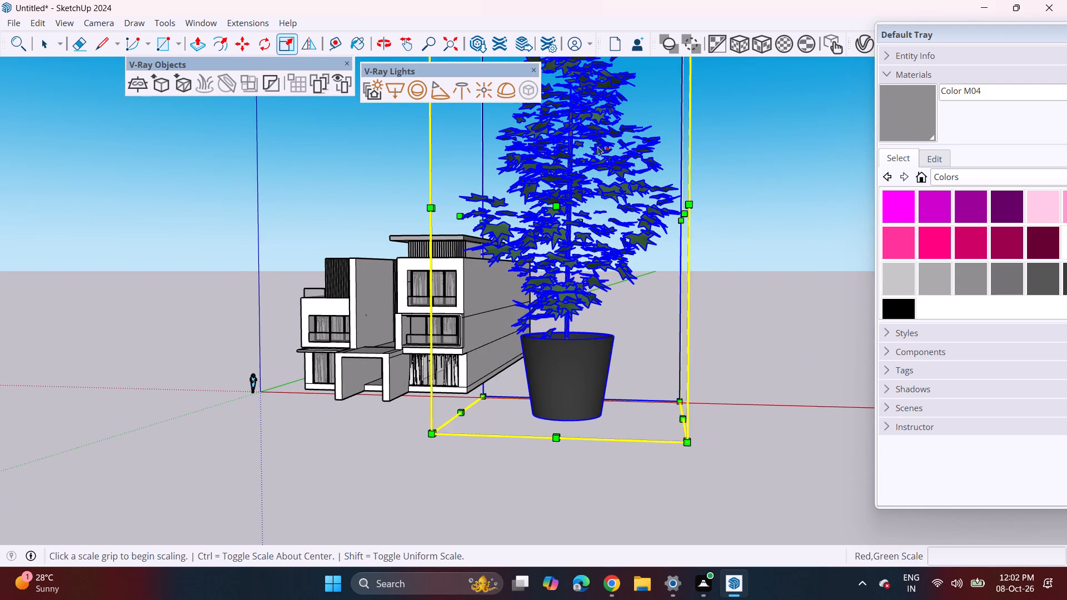
scroll(595, 157, down, 3)
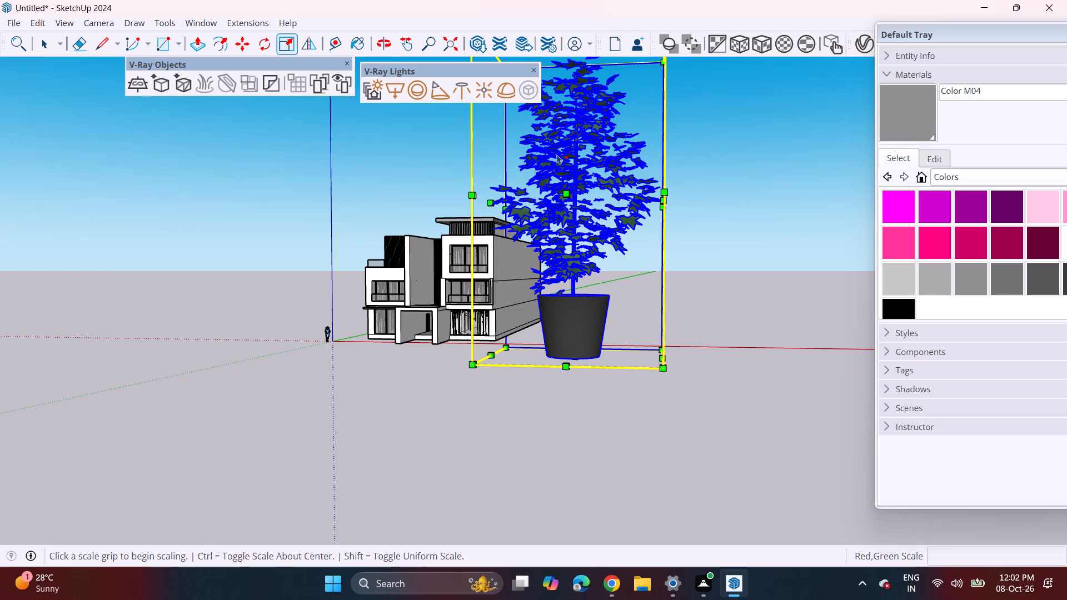
shift+middle_drag(555, 156, 551, 203)
shift+middle_drag(551, 203, 552, 213)
click(507, 118)
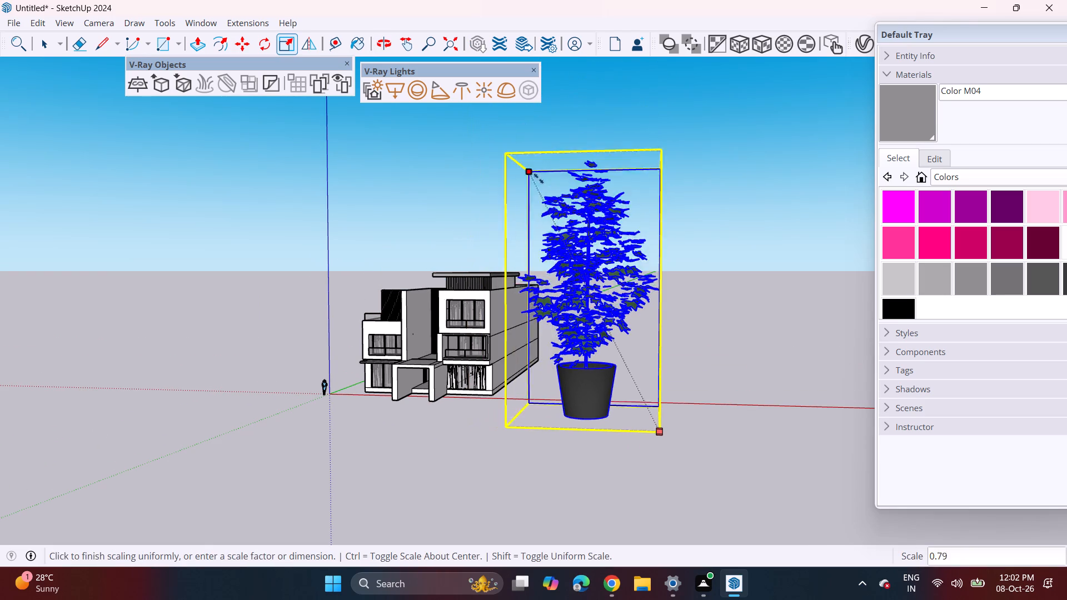
scroll(644, 404, up, 1)
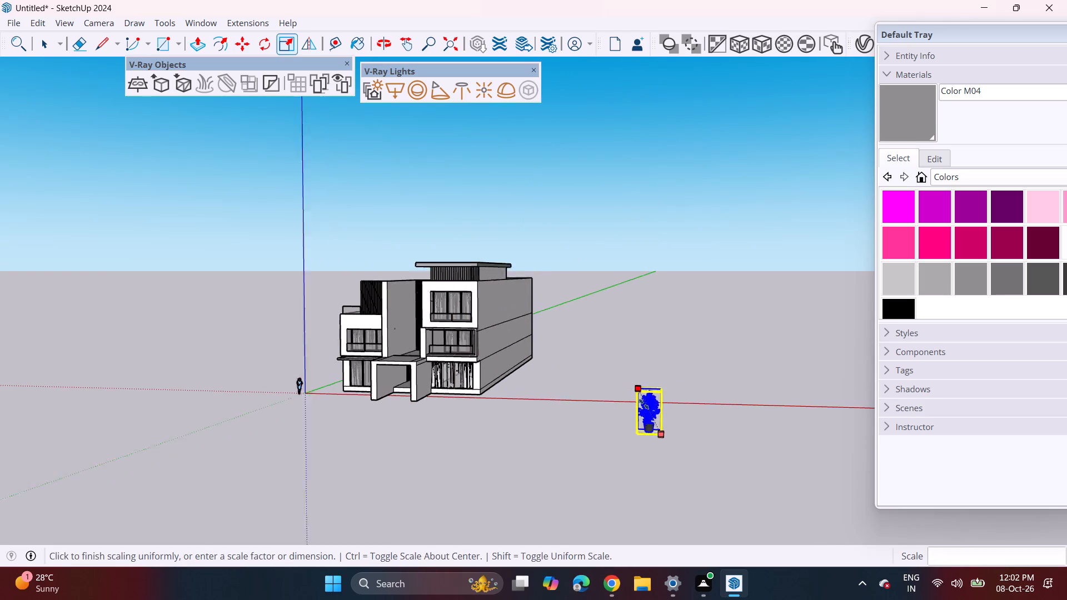
scroll(644, 404, up, 9)
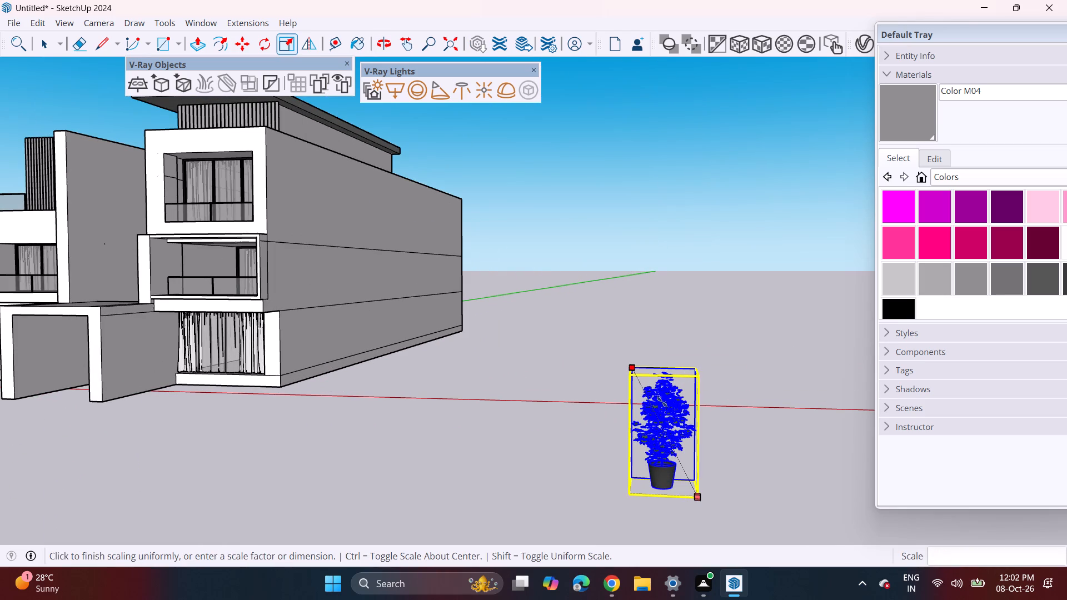
click(661, 402)
key(space)
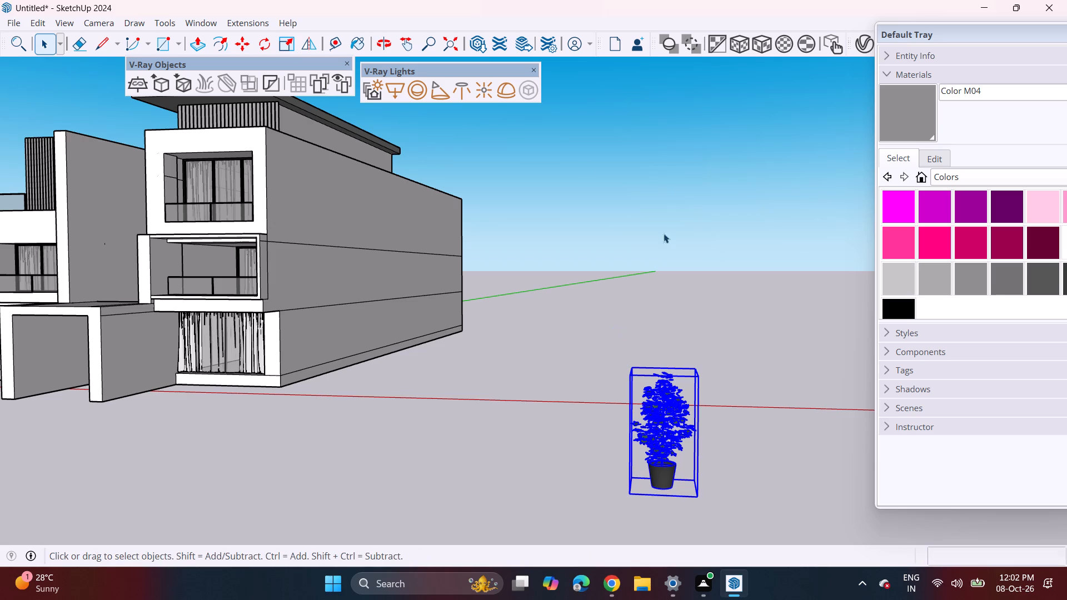
Scale the potted plant down uniformly again to about 0.3 from its upper corner.
click(287, 44)
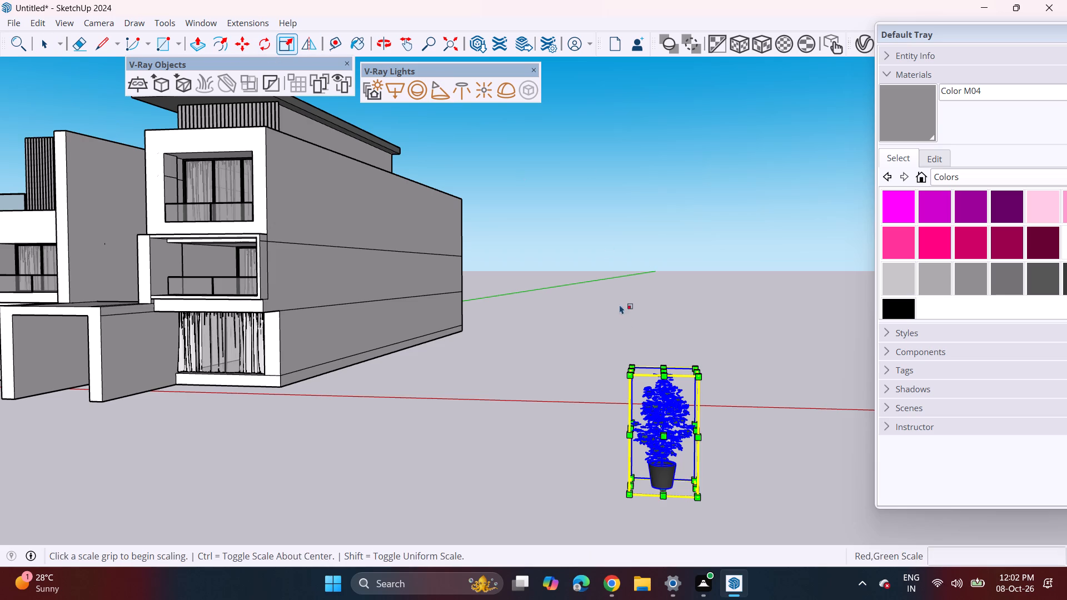
click(631, 364)
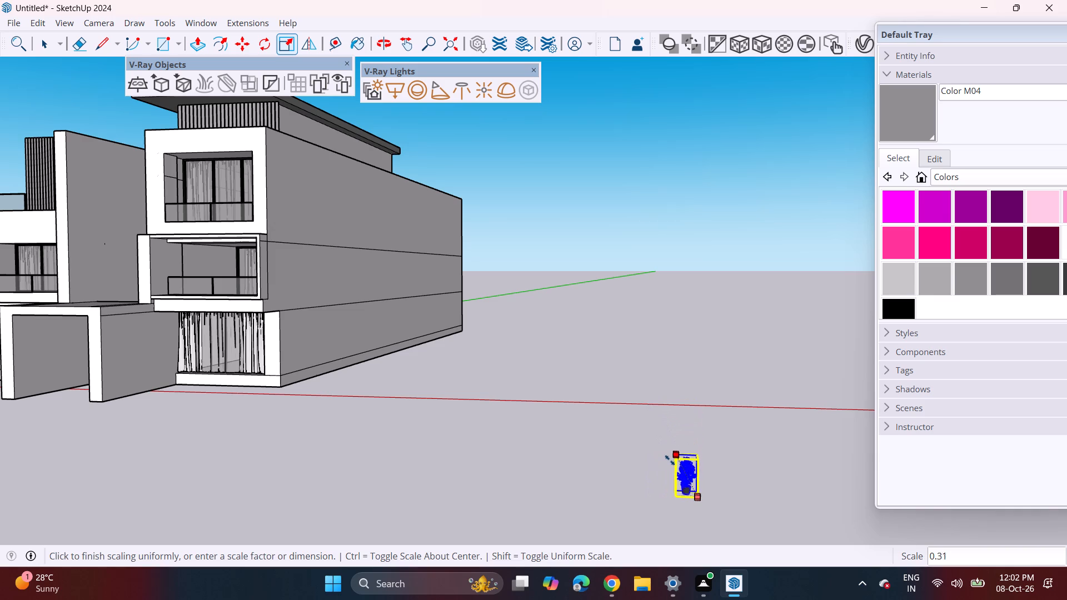
click(670, 461)
key(space)
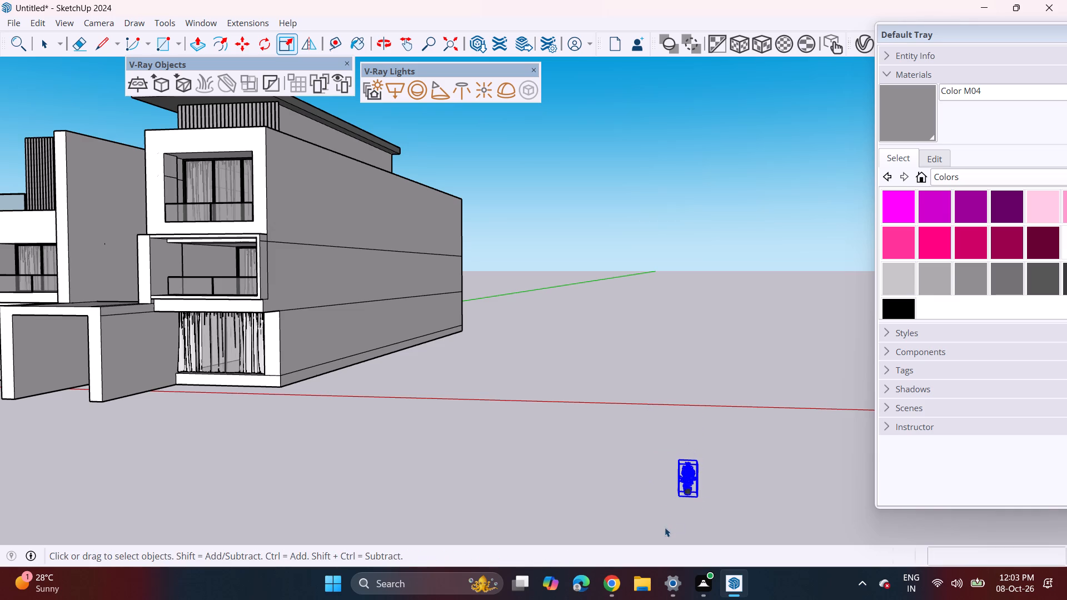
Move the scaled potted plant from the ground into the entrance passage, beside the sofa's end nearest the wooden door.
key(m)
click(701, 499)
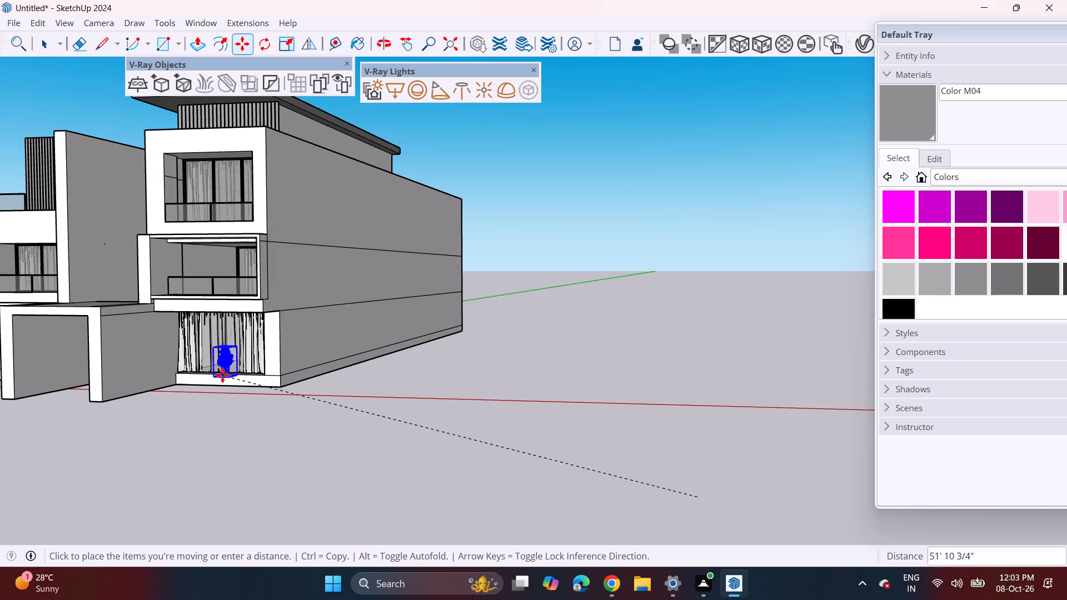
shift+middle_drag(69, 373, 485, 397)
middle_drag(468, 394, 537, 379)
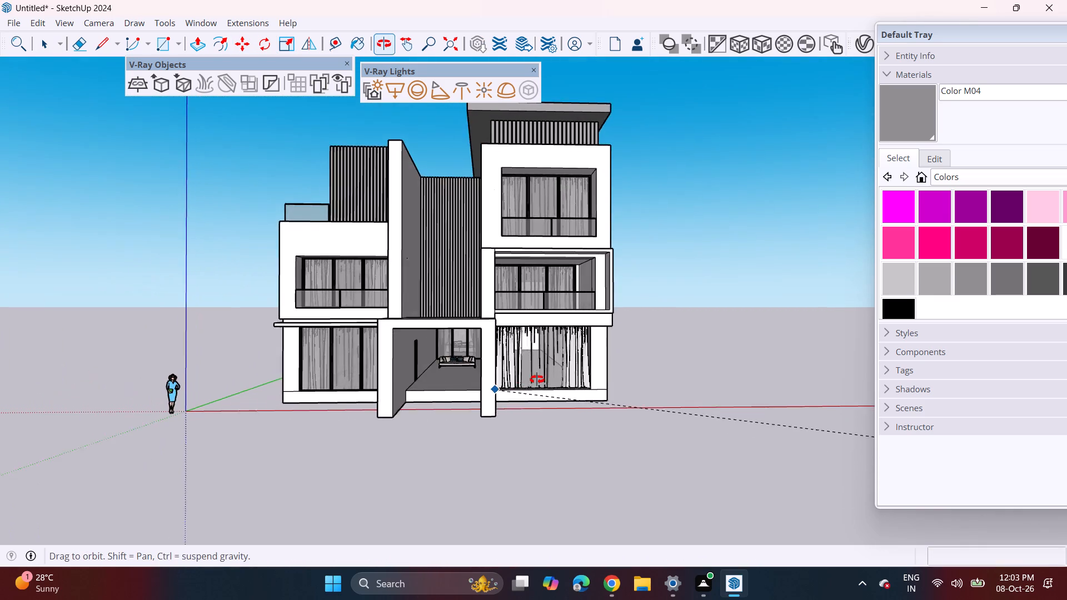
middle_drag(537, 379, 551, 383)
scroll(476, 382, up, 17)
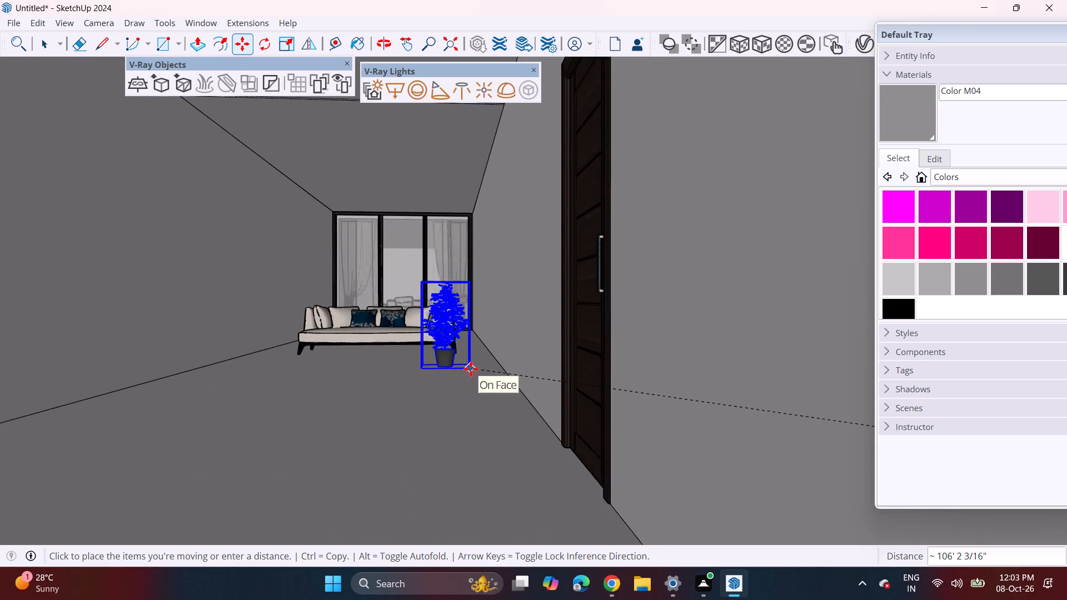
click(495, 368)
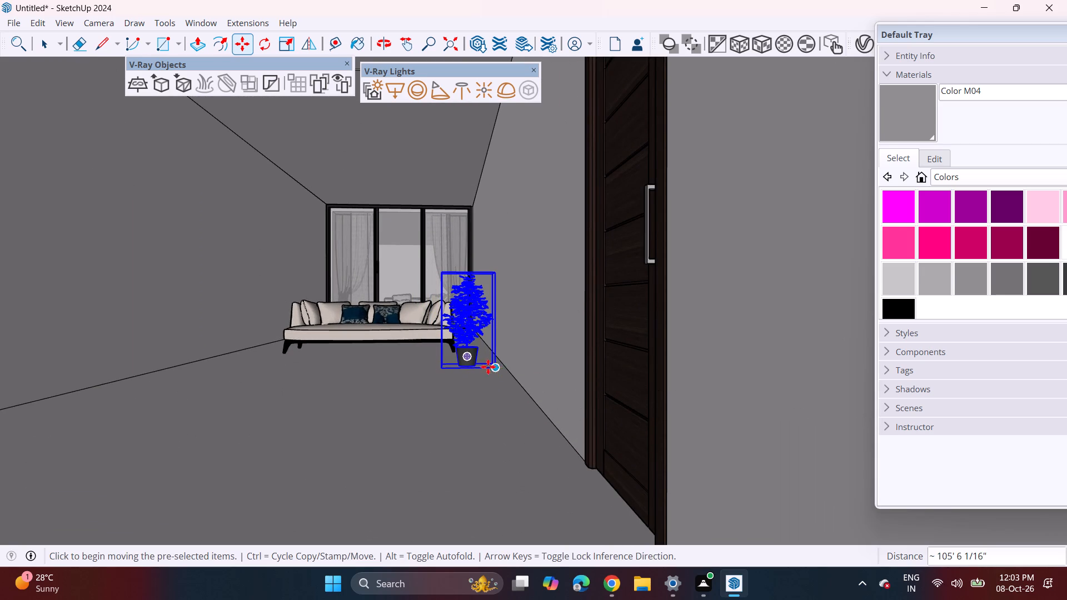
Copy the potted plant about 8' 8 5/8" across the passage to the opposite end of the sofa.
click(496, 368)
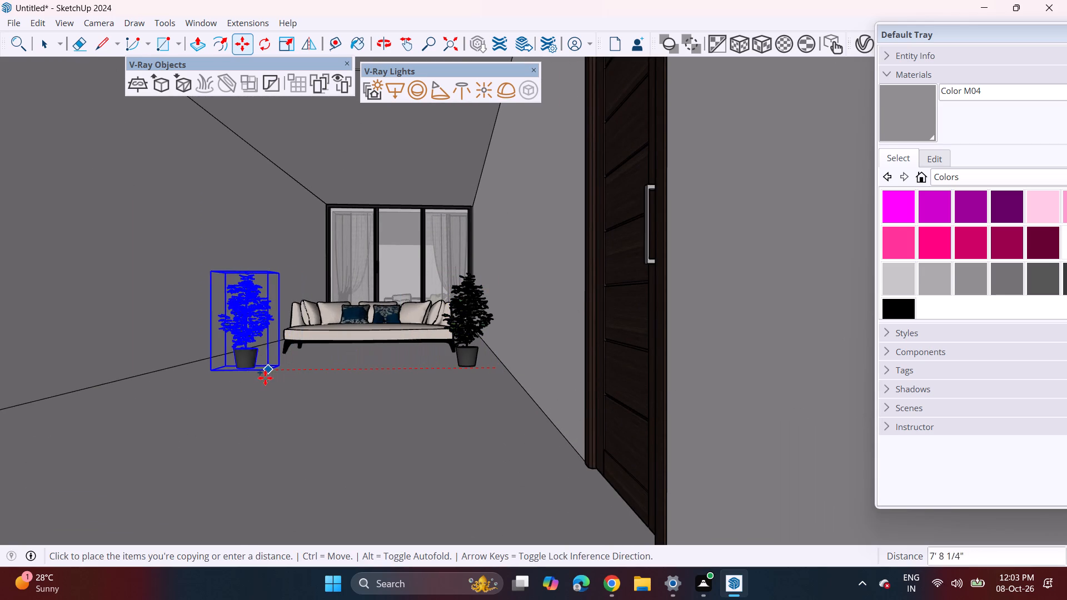
click(236, 376)
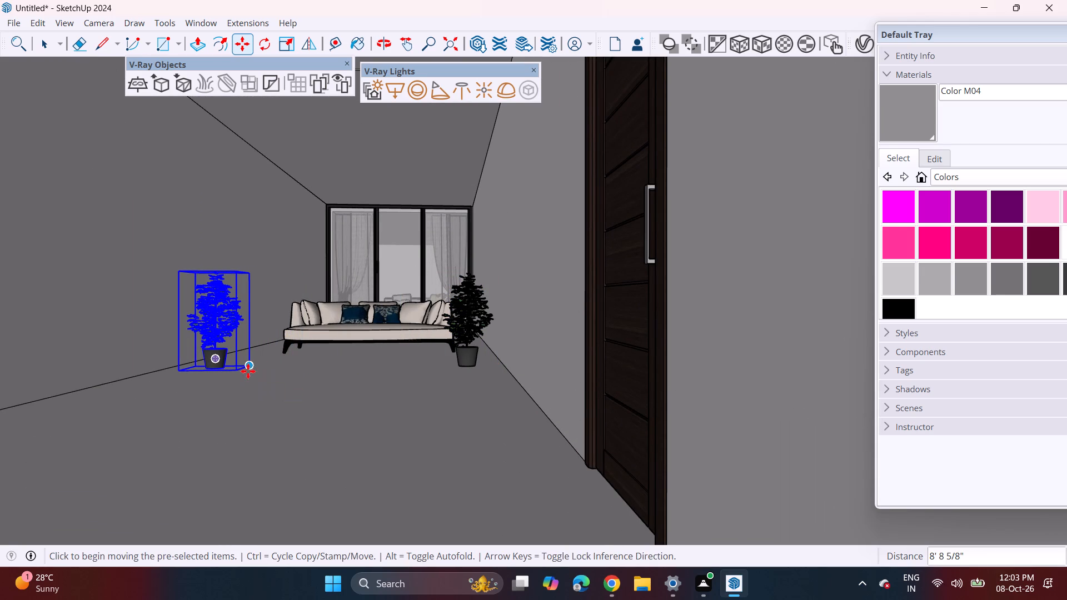
Copy the passage plant up to the lower wing's first-floor balcony, at the end beside the central wall.
click(235, 373)
scroll(278, 382, down, 5)
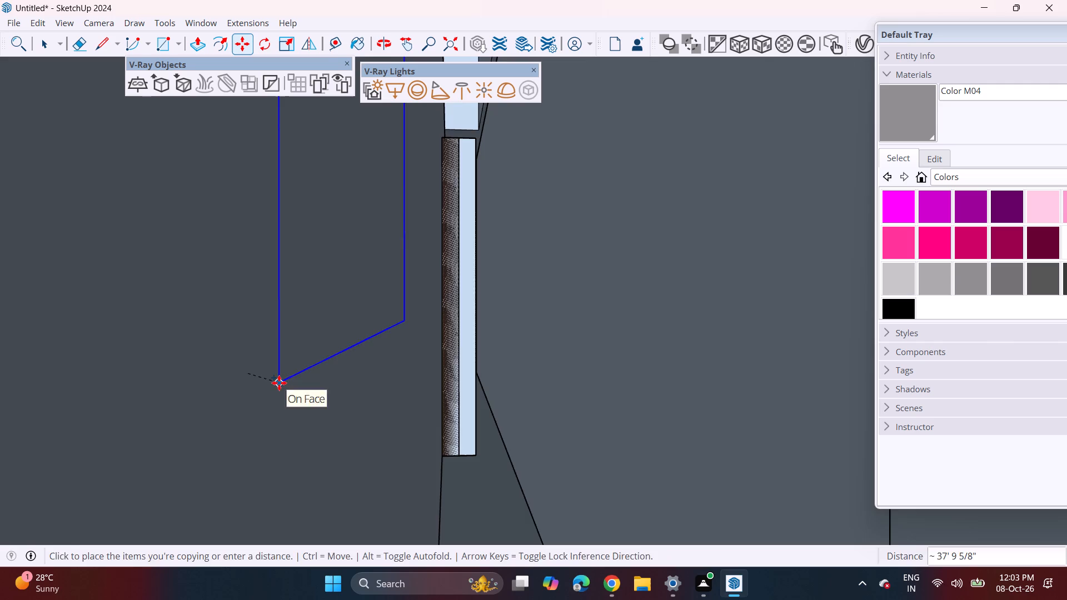
shift+middle_drag(282, 382, 633, 317)
scroll(387, 333, down, 8)
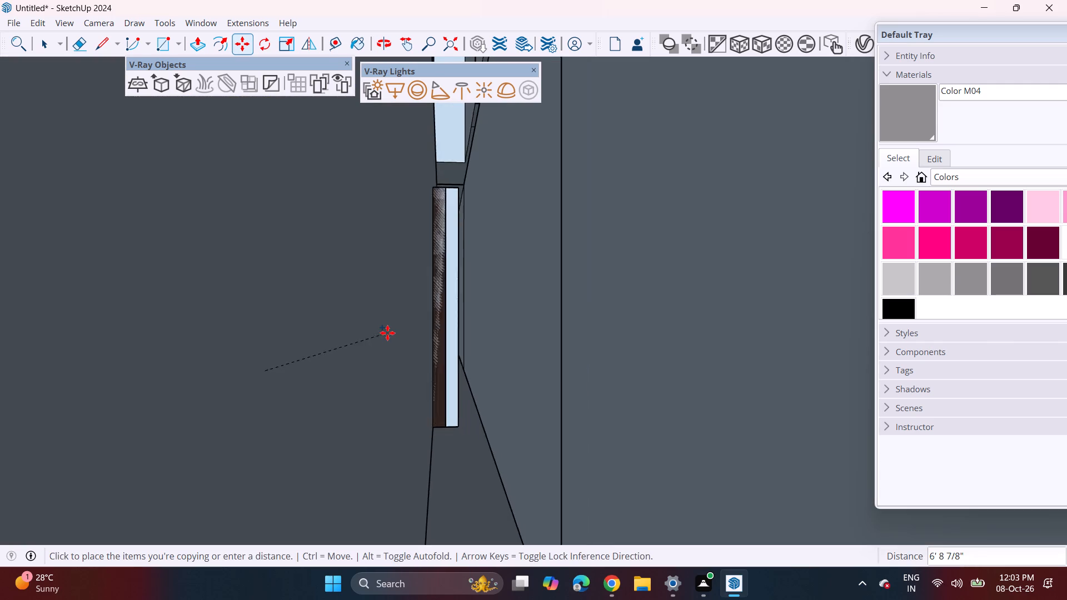
scroll(387, 333, down, 20)
scroll(387, 333, down, 18)
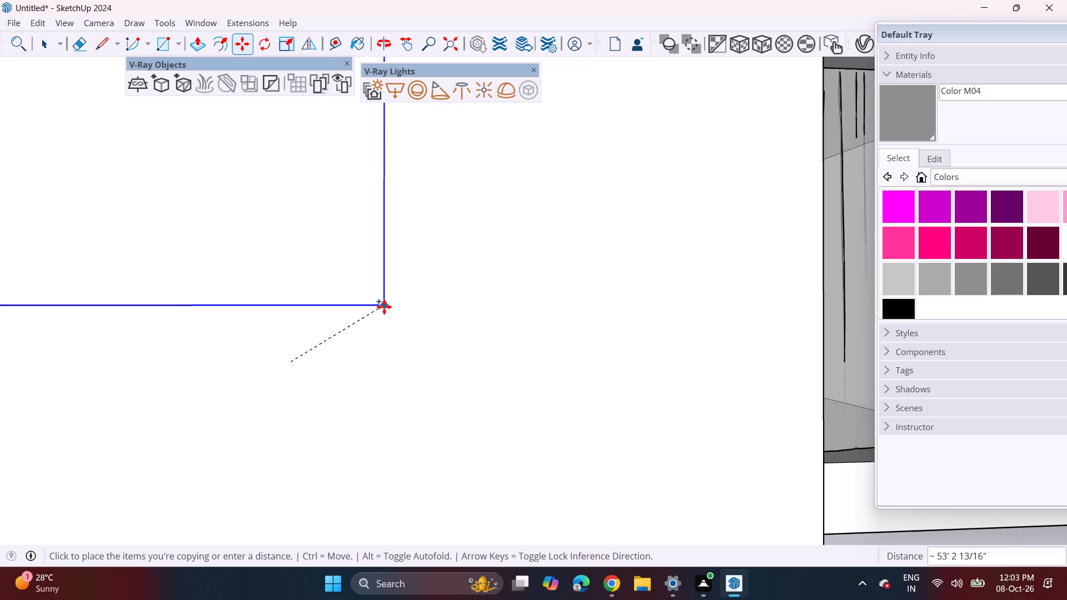
scroll(384, 307, down, 20)
scroll(384, 307, down, 11)
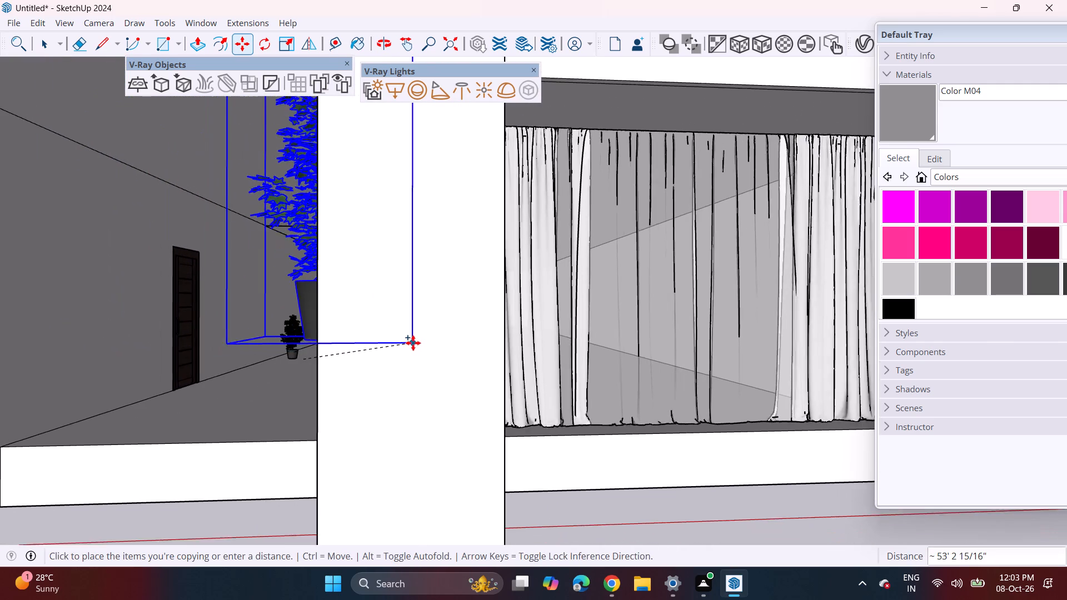
scroll(413, 343, down, 20)
scroll(464, 323, down, 2)
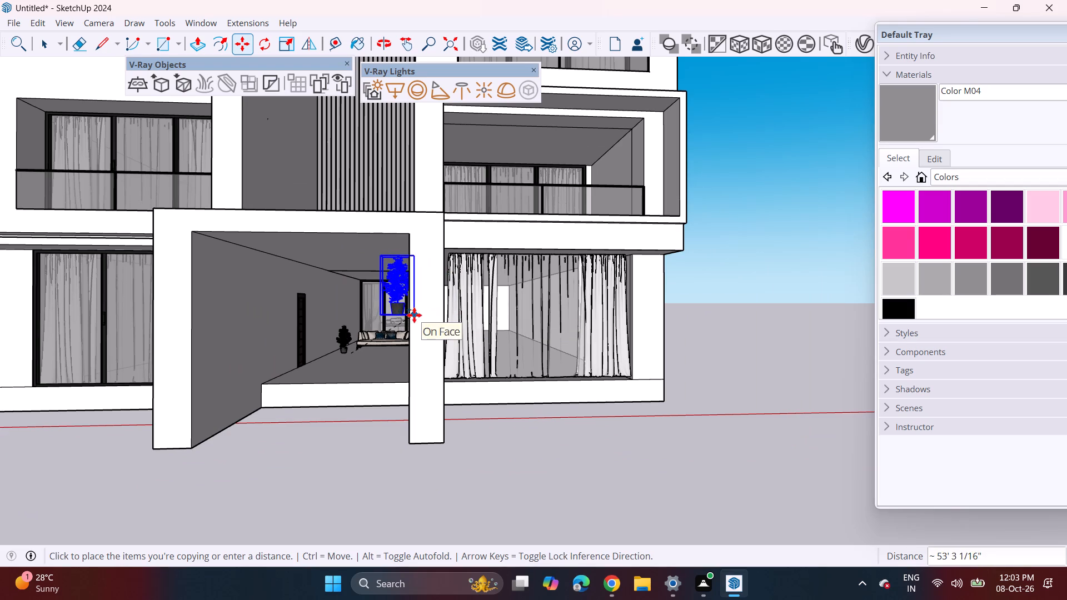
middle_drag(127, 229, 223, 271)
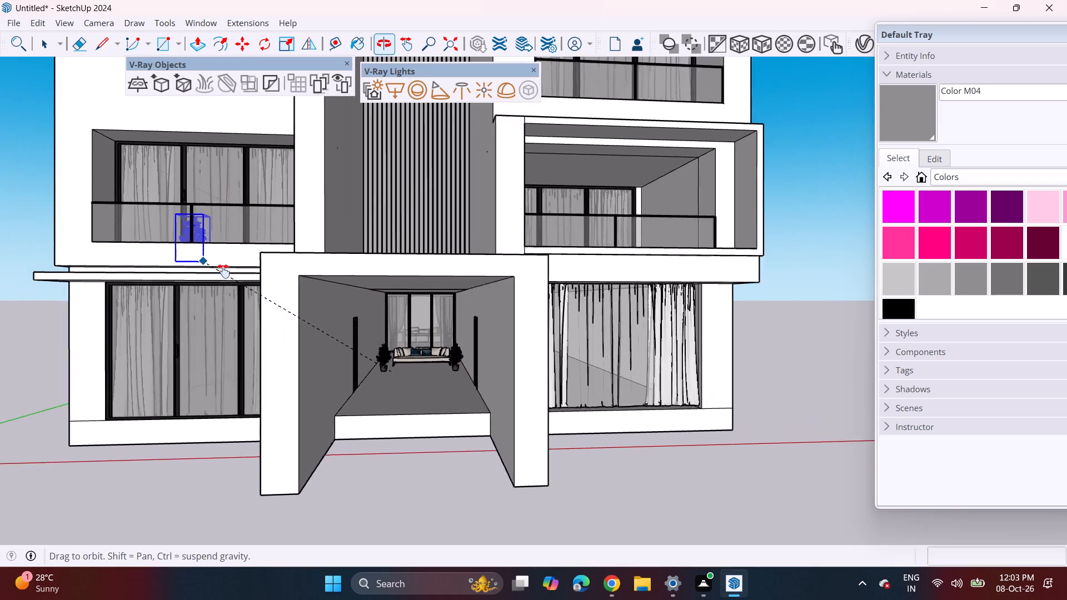
middle_drag(223, 271, 330, 363)
middle_drag(319, 321, 377, 411)
scroll(437, 365, up, 4)
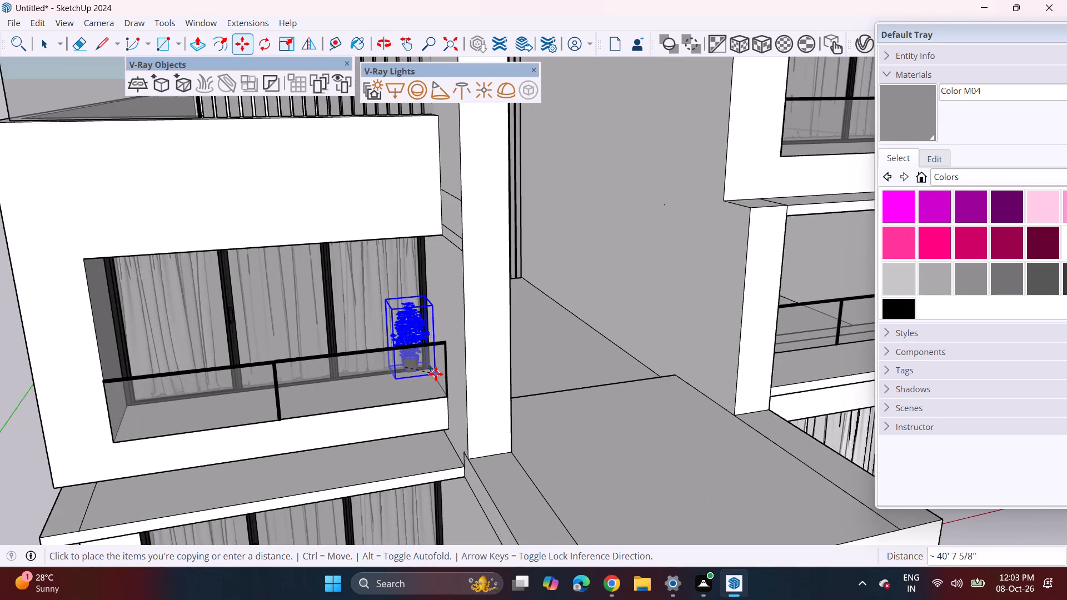
scroll(429, 381, up, 3)
click(446, 384)
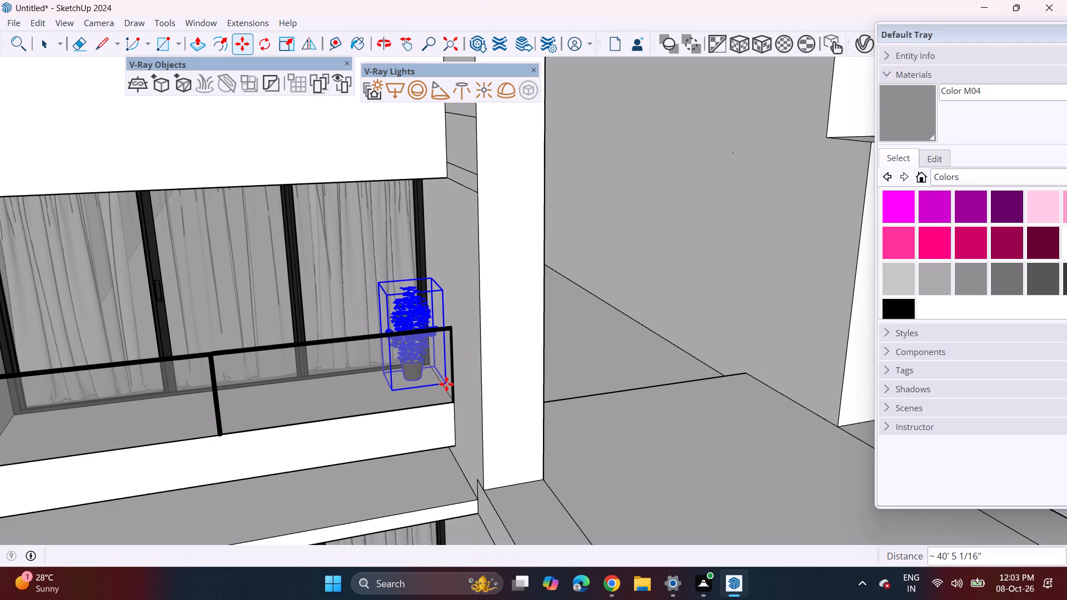
Copy the balcony plant about 11' 10" along the railing to the balcony's outer end.
click(447, 385)
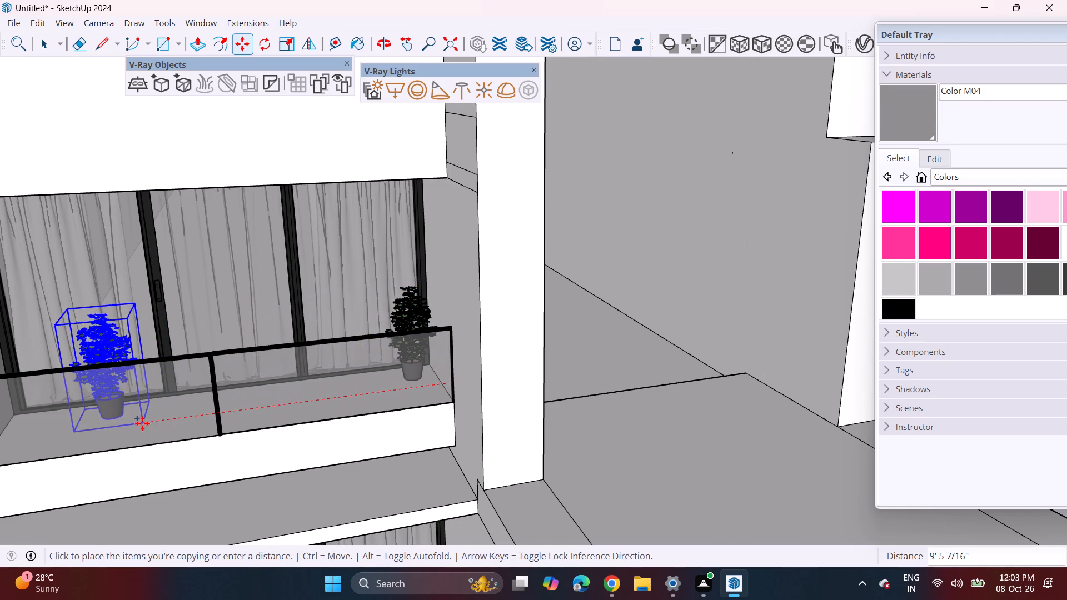
shift+middle_drag(147, 426, 246, 388)
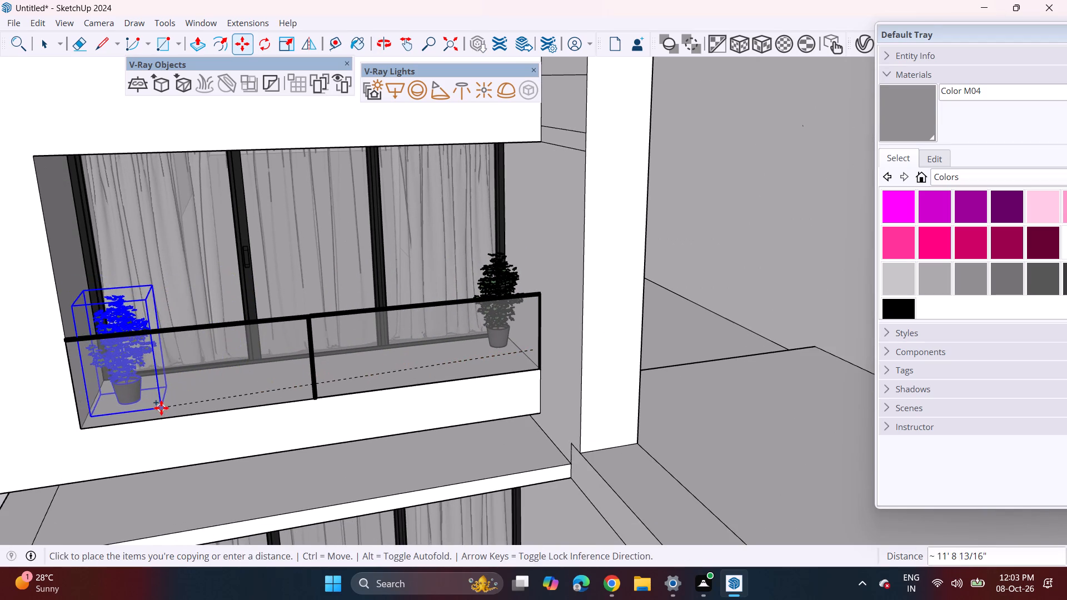
click(157, 404)
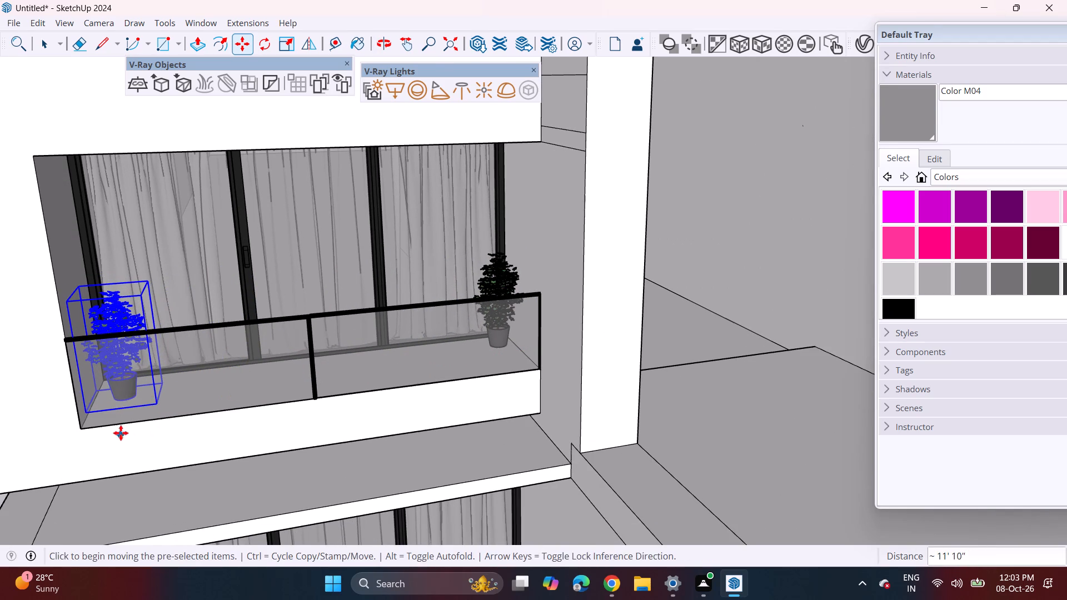
Lower the plant at the balcony's outer end by about 5 3/4" to the floor edge.
scroll(335, 393, down, 4)
middle_drag(421, 392, 300, 332)
scroll(301, 338, down, 3)
shift+middle_drag(433, 366, 399, 358)
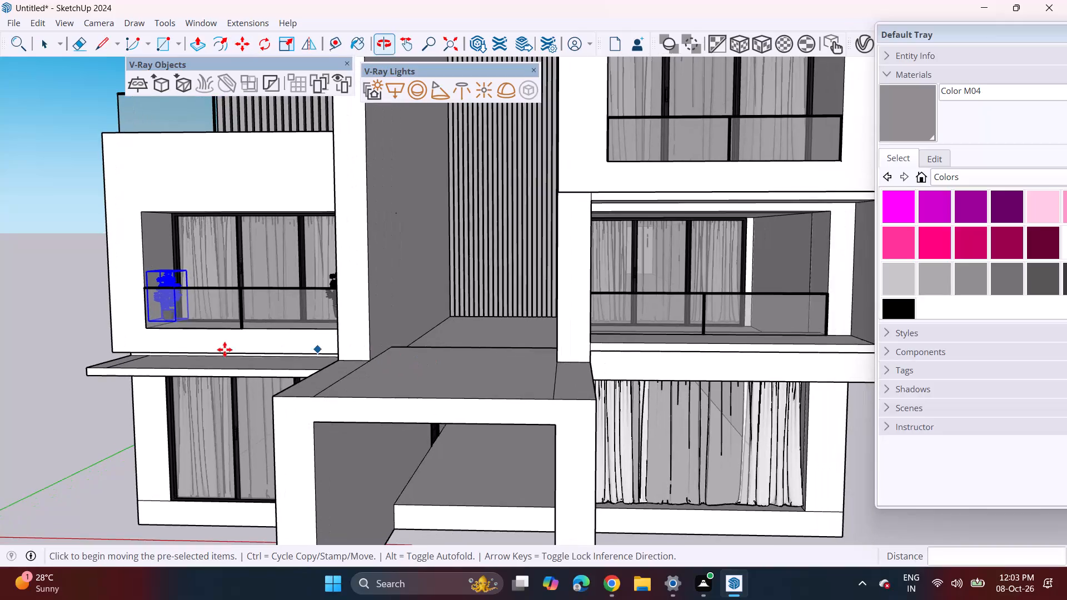
scroll(180, 333, up, 8)
middle_drag(159, 310, 202, 277)
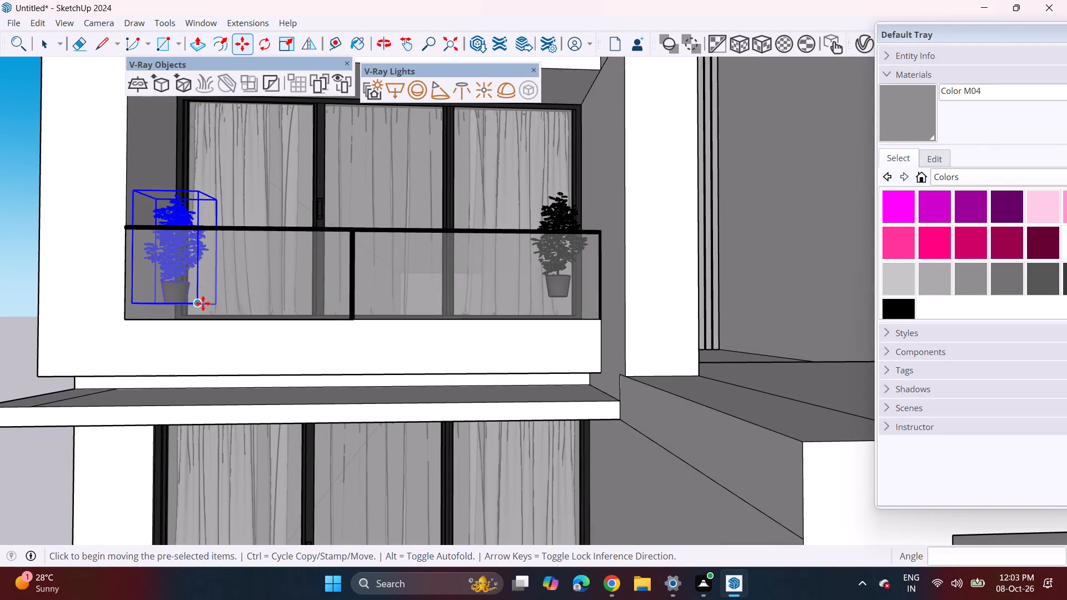
click(201, 303)
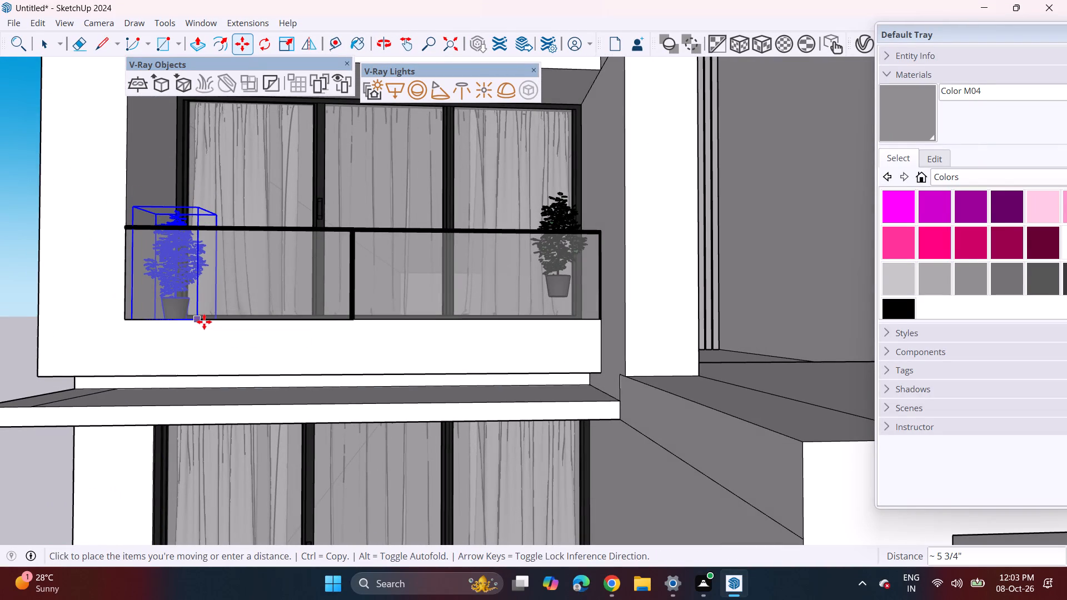
double_click(204, 322)
Move the balcony plant beside the central wall down about 9 3/16" to the floor edge.
key(space)
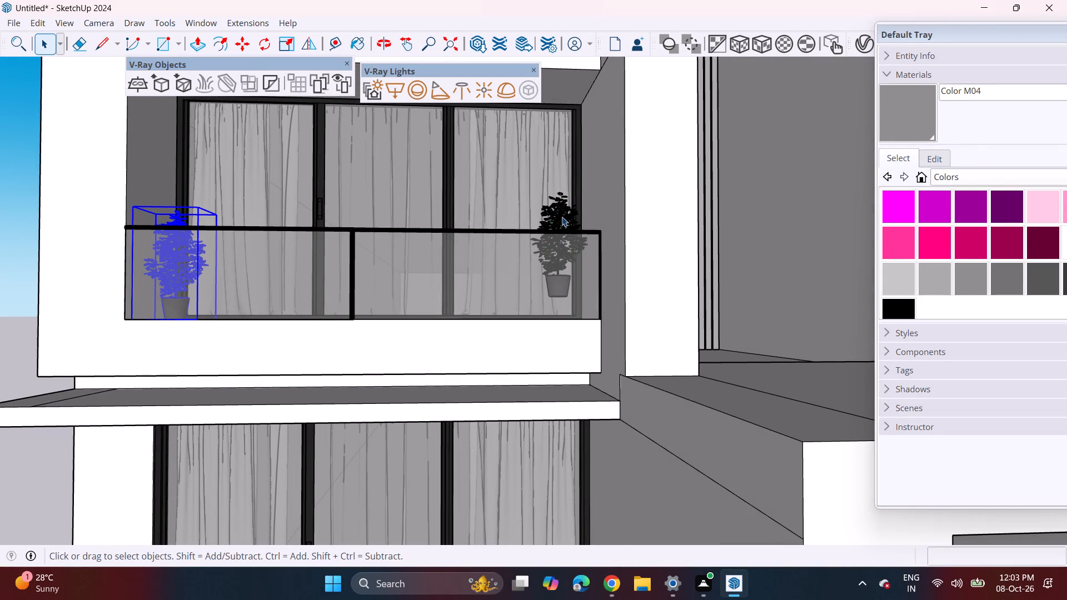
click(562, 216)
key(m)
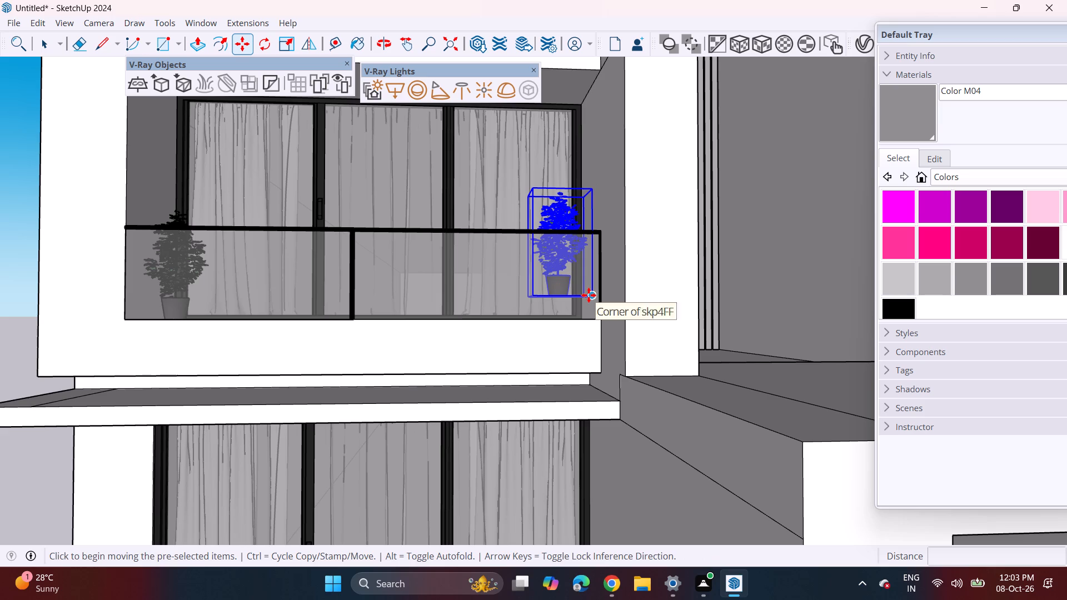
click(589, 295)
click(586, 318)
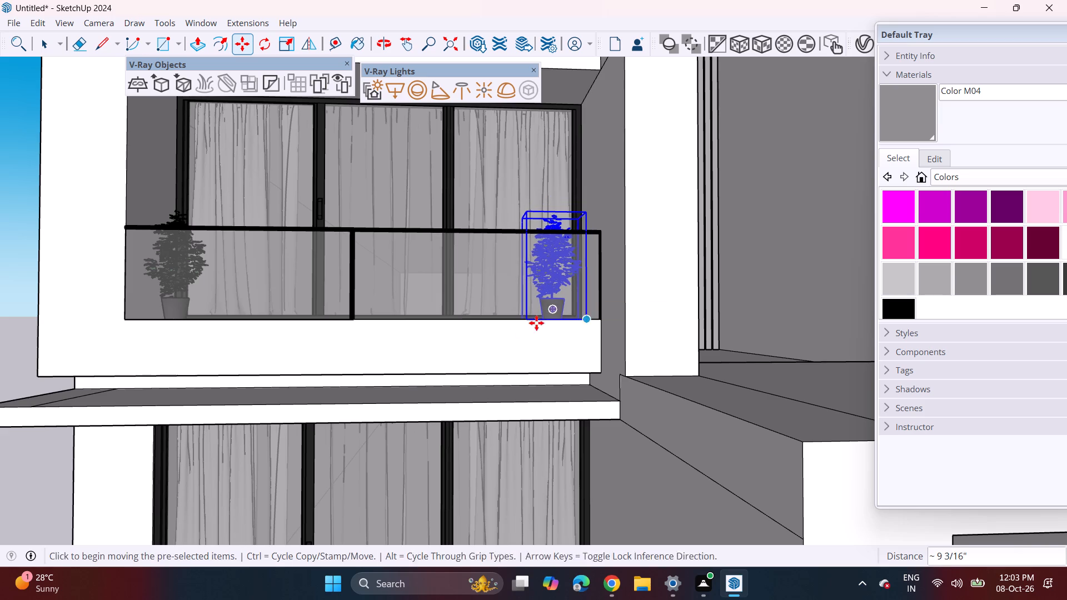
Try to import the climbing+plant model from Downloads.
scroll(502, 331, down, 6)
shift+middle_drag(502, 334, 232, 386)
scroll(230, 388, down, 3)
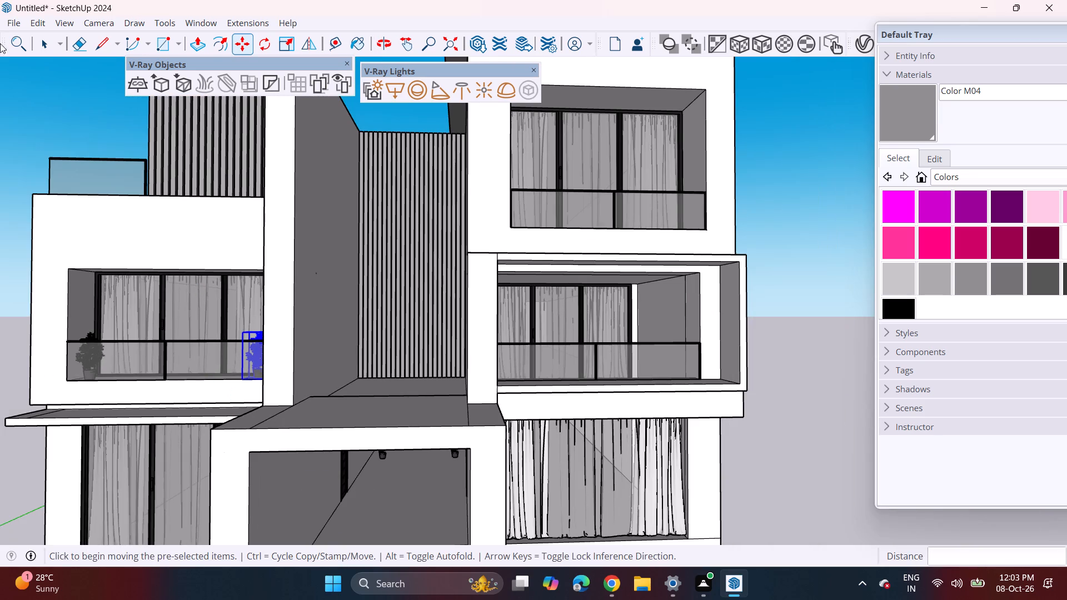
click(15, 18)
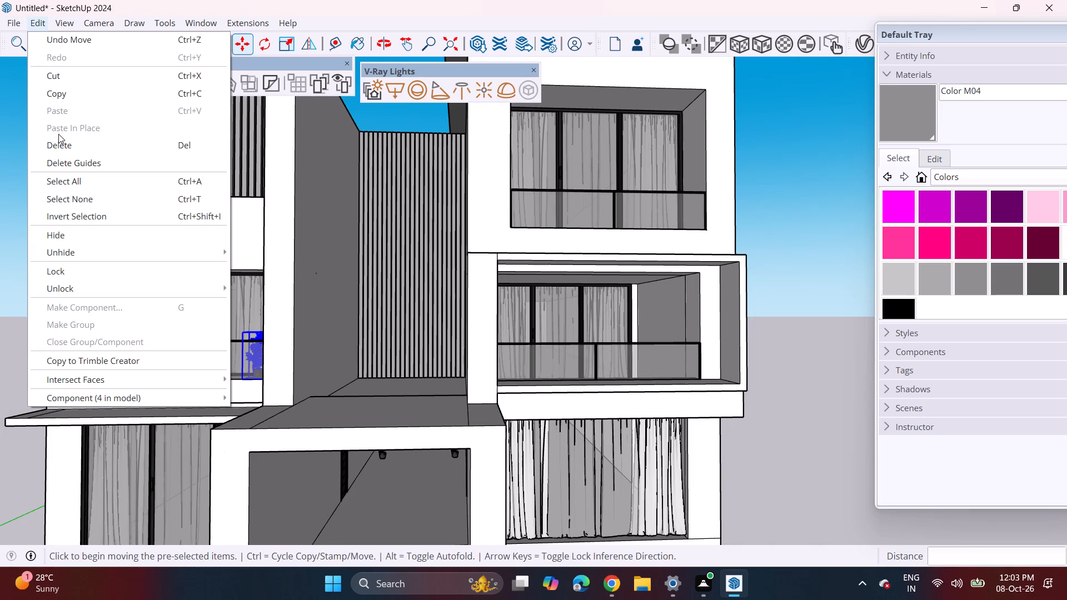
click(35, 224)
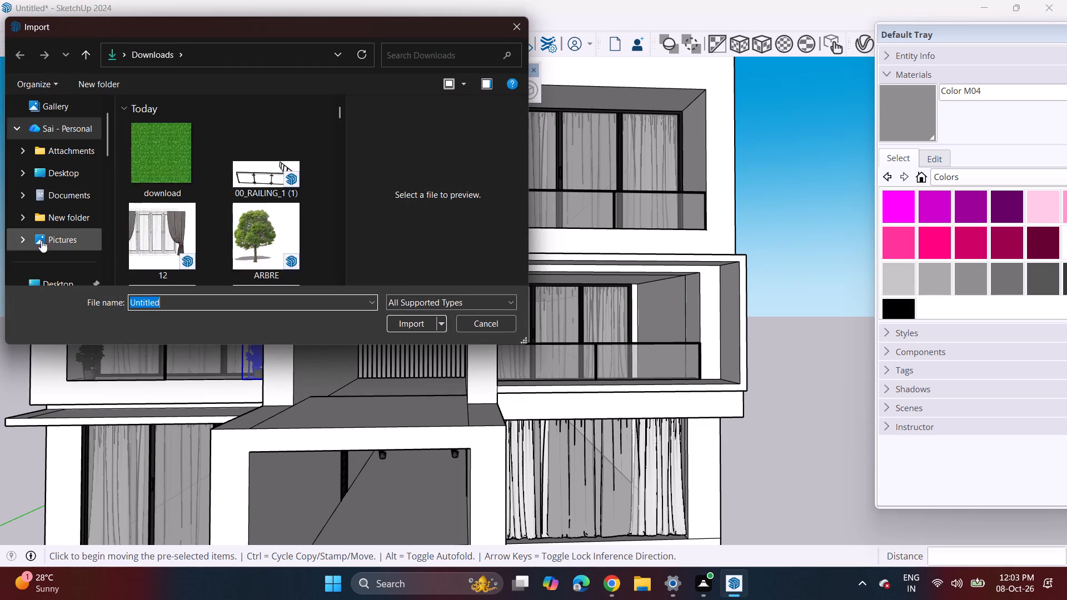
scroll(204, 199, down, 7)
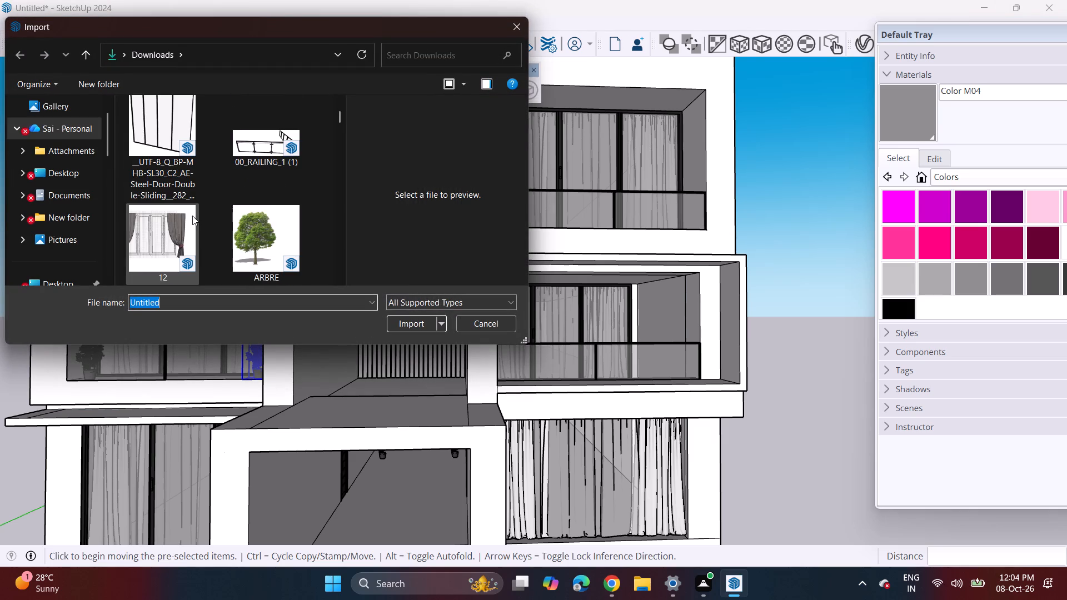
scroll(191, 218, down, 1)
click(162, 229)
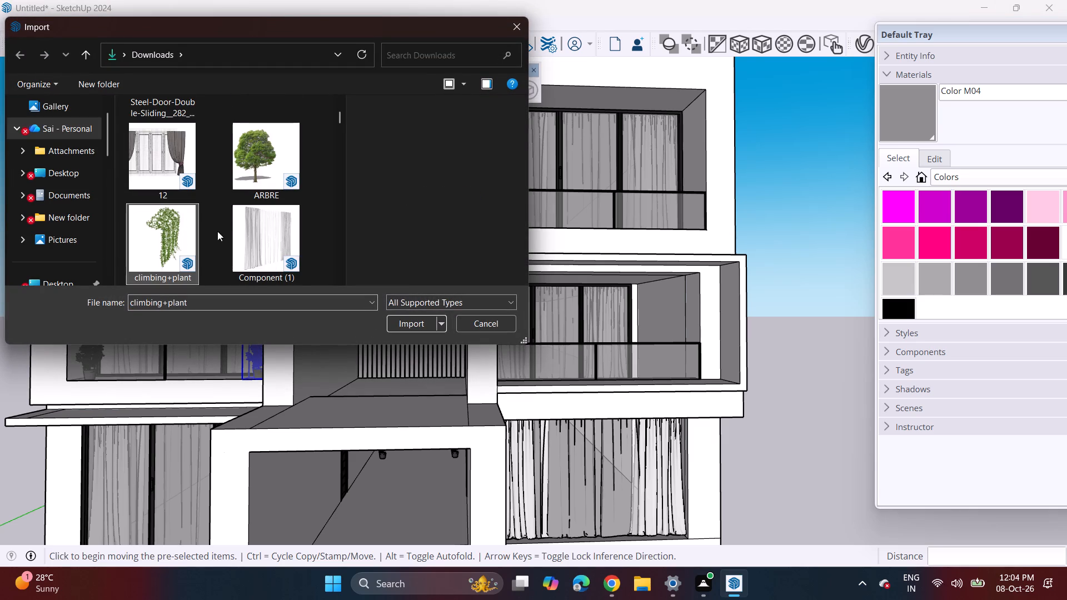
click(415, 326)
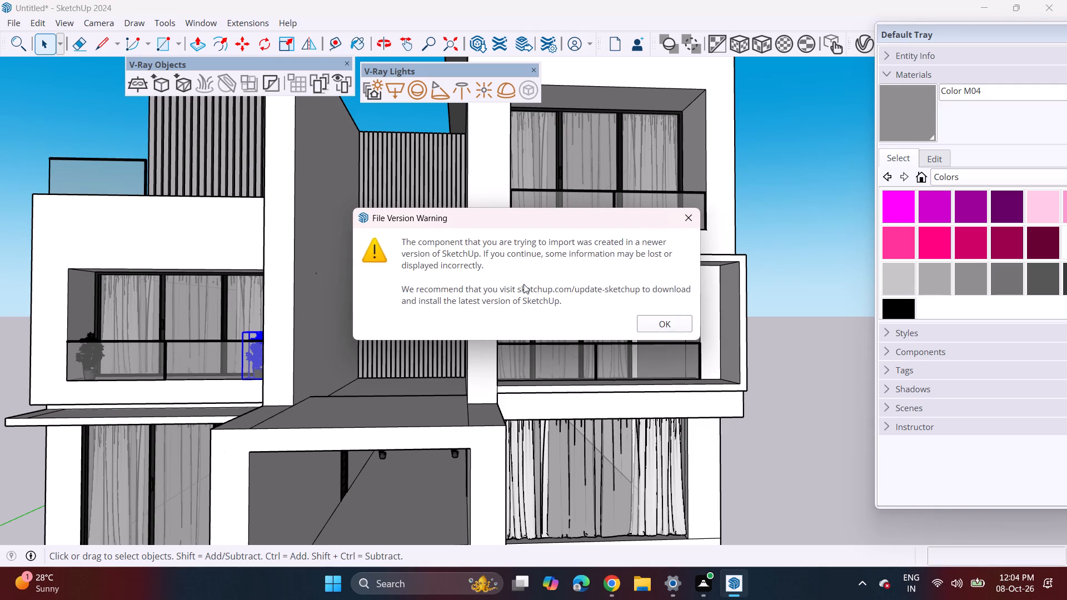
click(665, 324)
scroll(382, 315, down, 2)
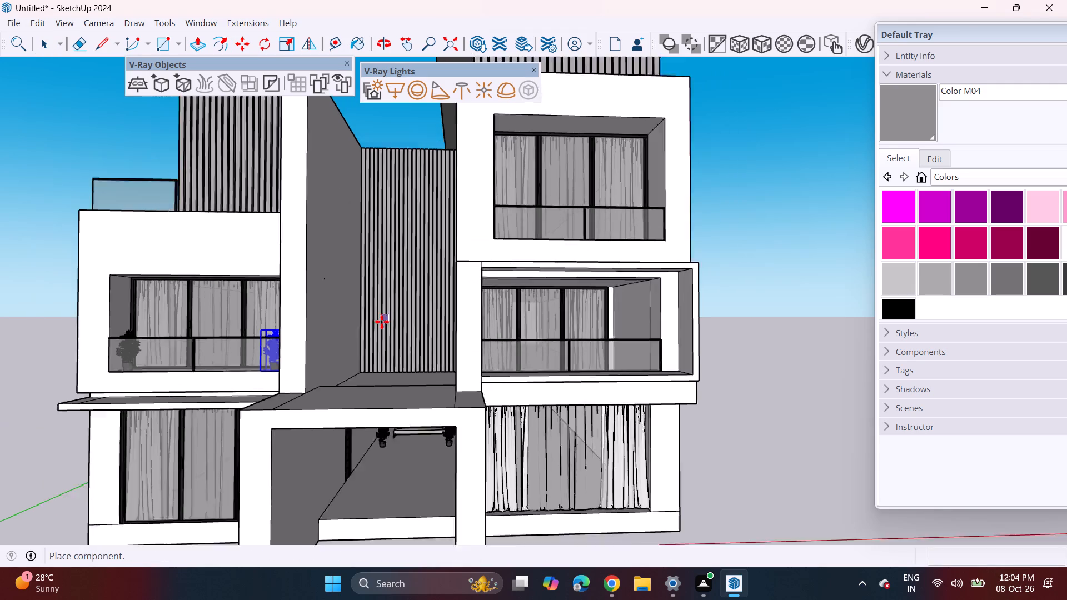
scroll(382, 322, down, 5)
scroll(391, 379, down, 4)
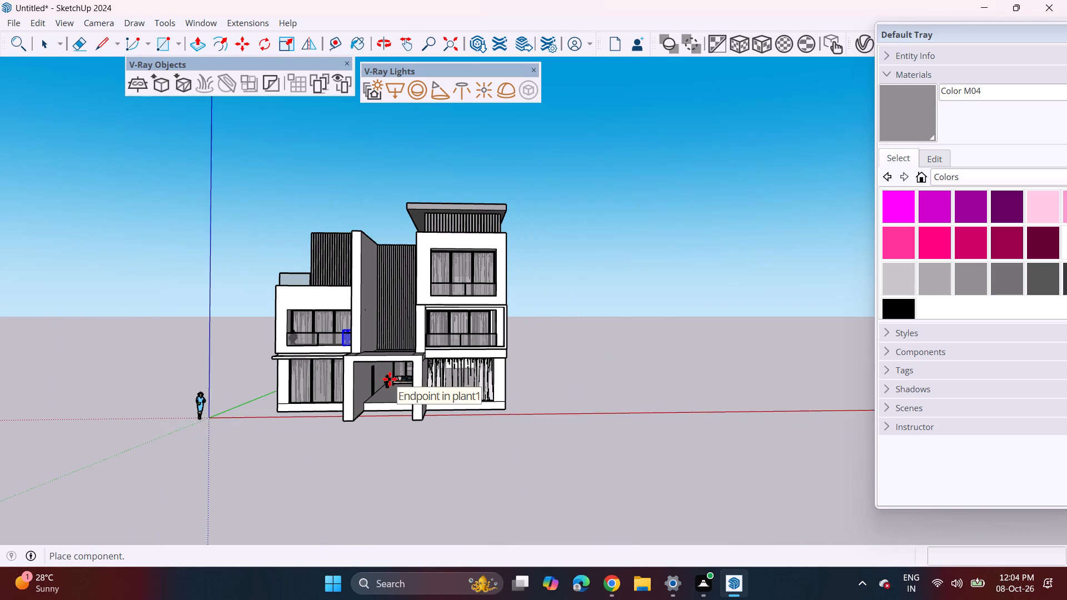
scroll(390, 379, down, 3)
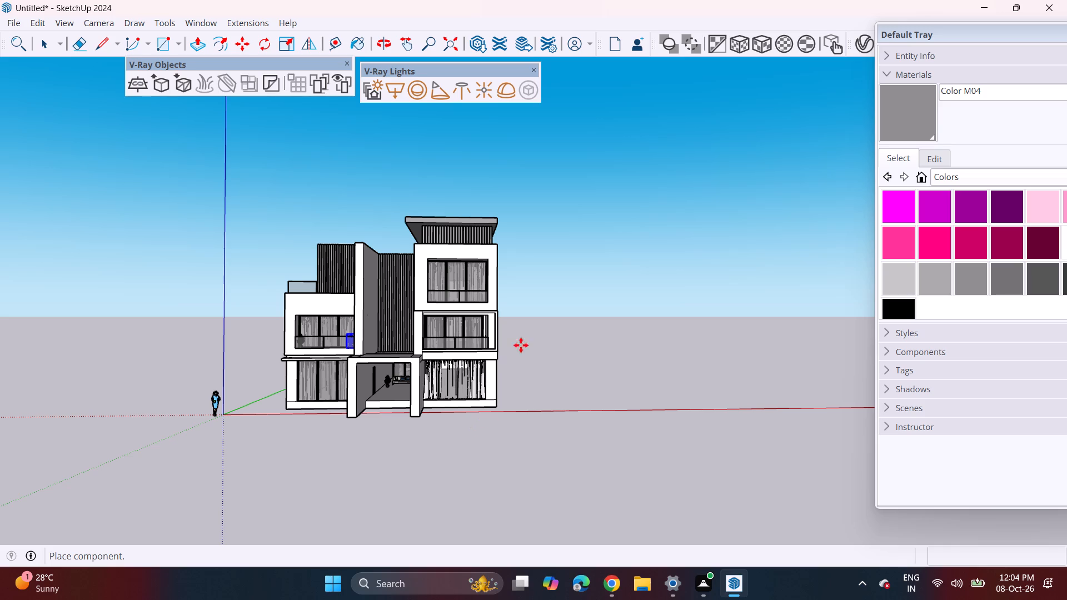
Import the House+plant_11 model from Downloads and place it on the ground in front of the house.
click(12, 25)
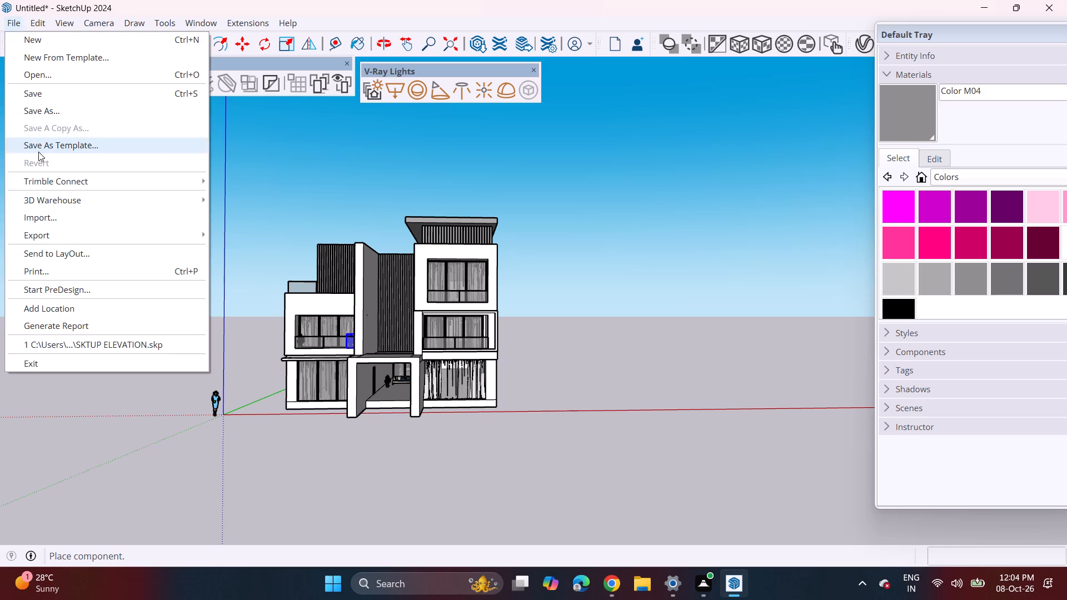
click(37, 214)
scroll(296, 204, down, 7)
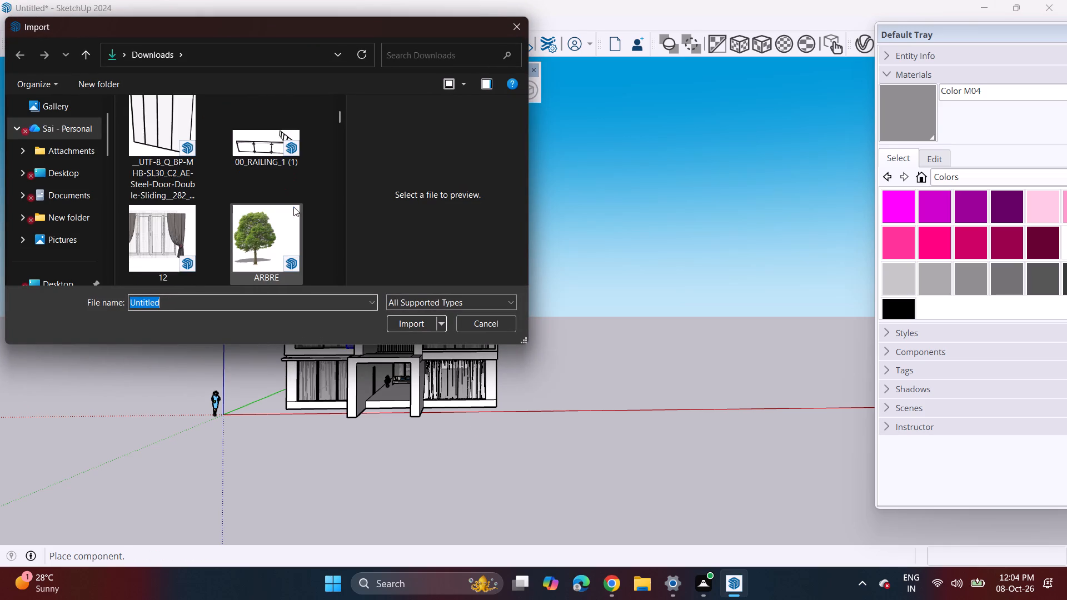
scroll(288, 207, down, 9)
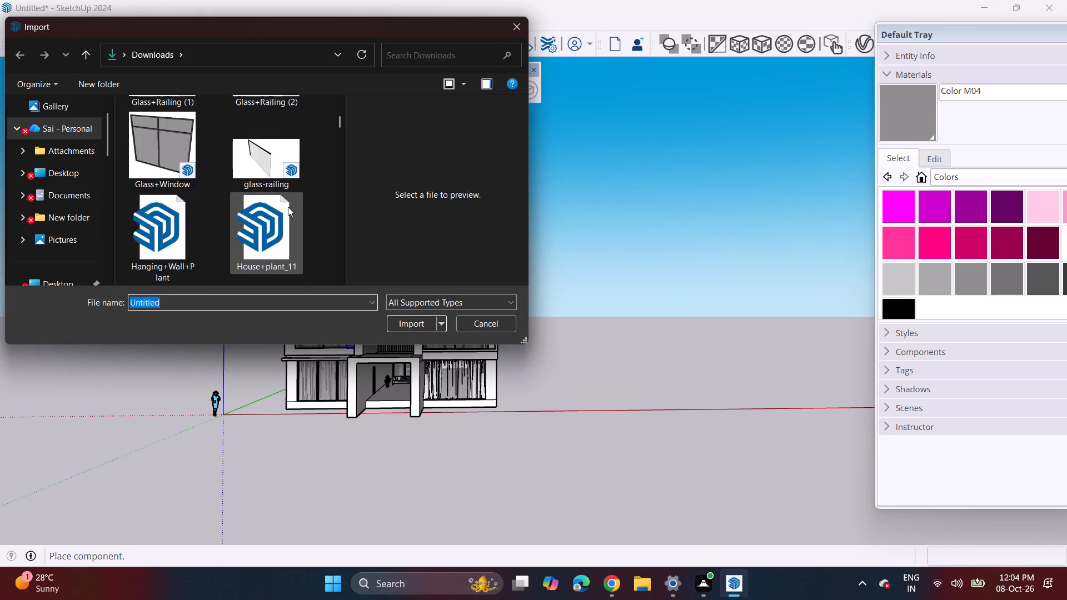
click(241, 152)
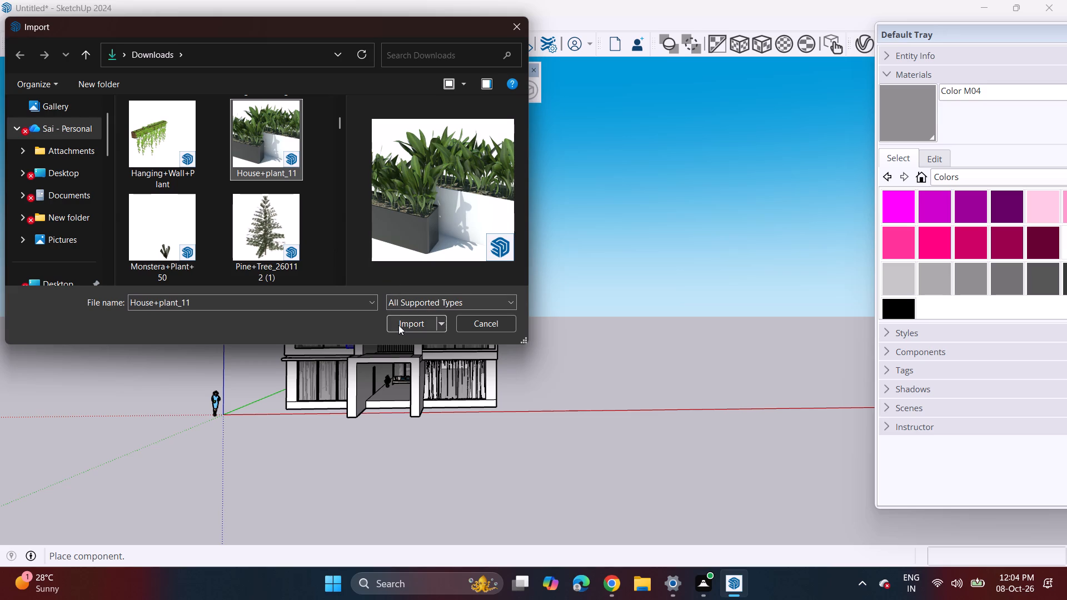
click(400, 328)
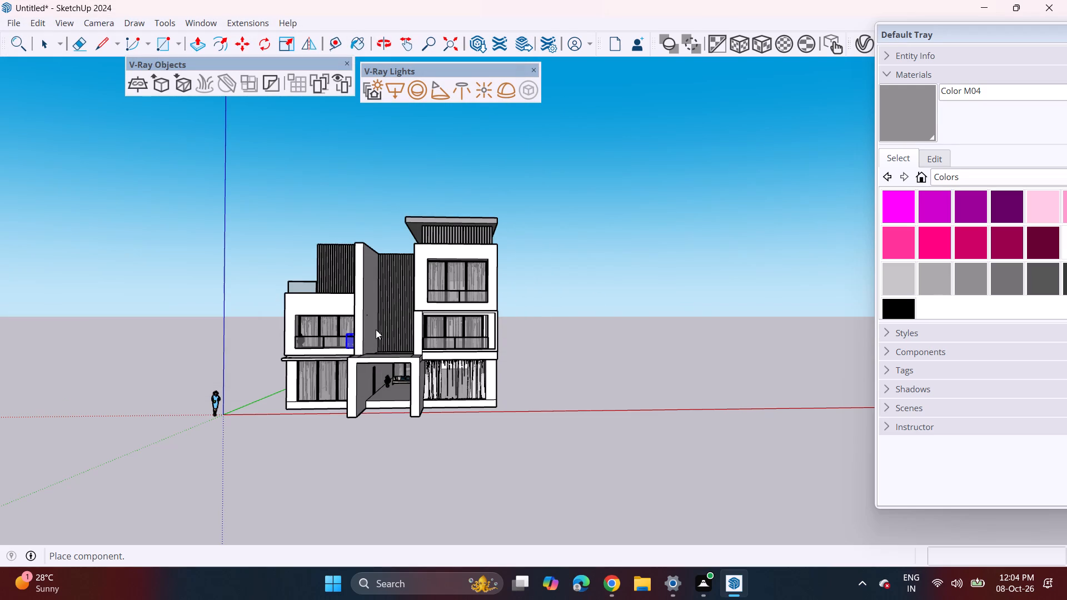
click(668, 319)
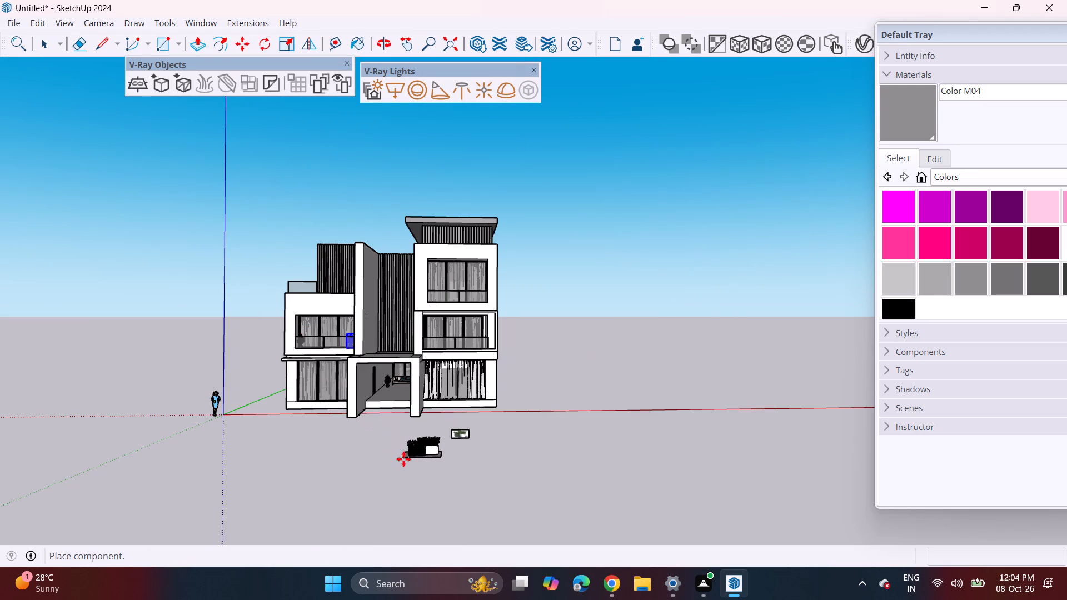
click(403, 459)
Explode the imported House+plant_11 component and delete the small picture panel beside the planters.
scroll(451, 453, up, 11)
right_click(356, 465)
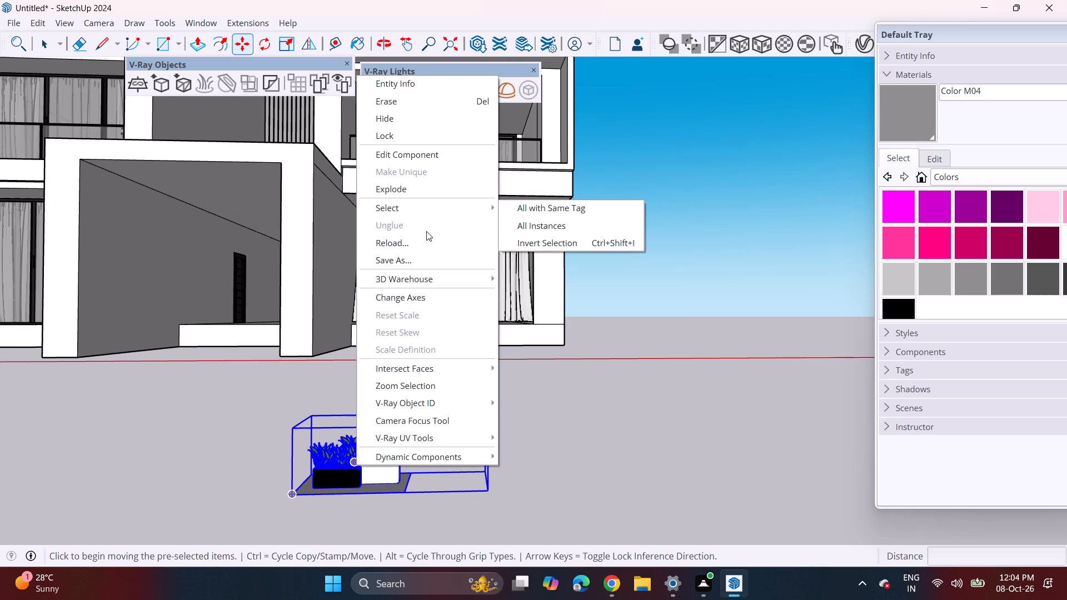
click(399, 186)
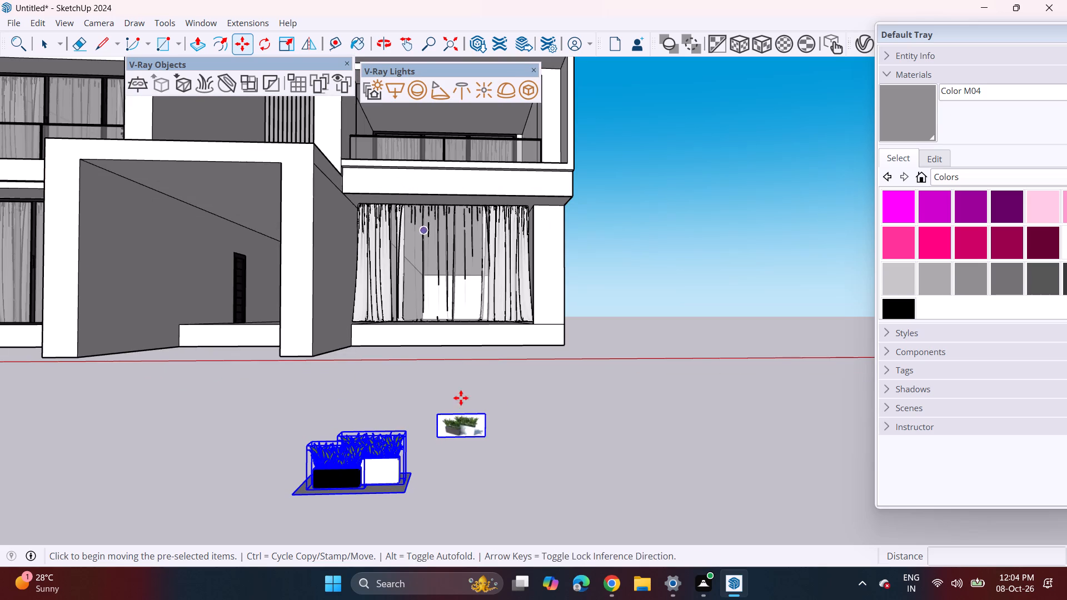
key(space)
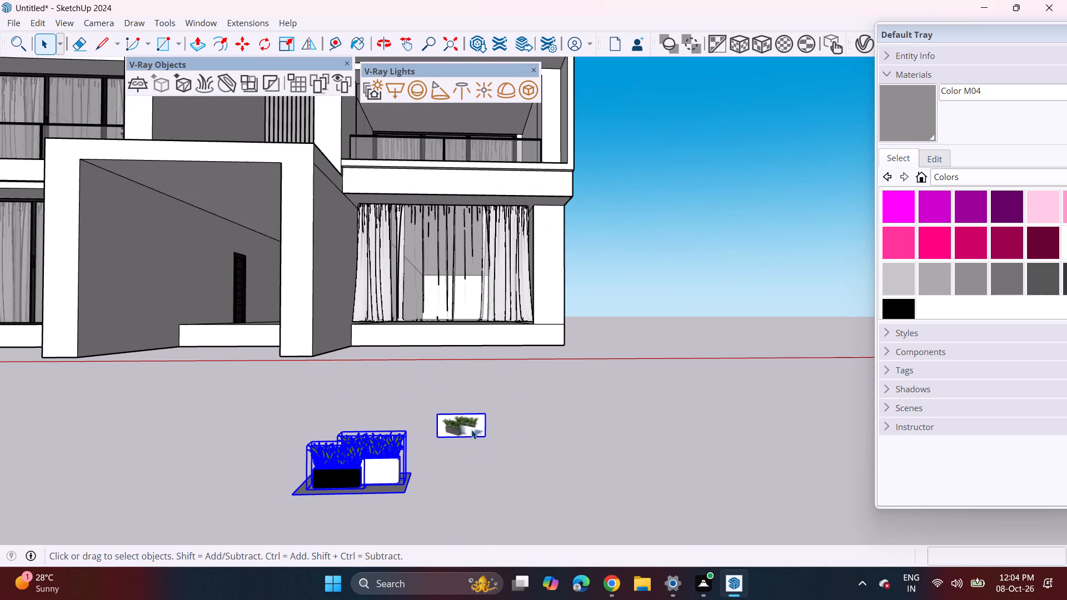
click(471, 429)
key(Delete)
Group the white planter, the black planter and their base plate together.
click(380, 477)
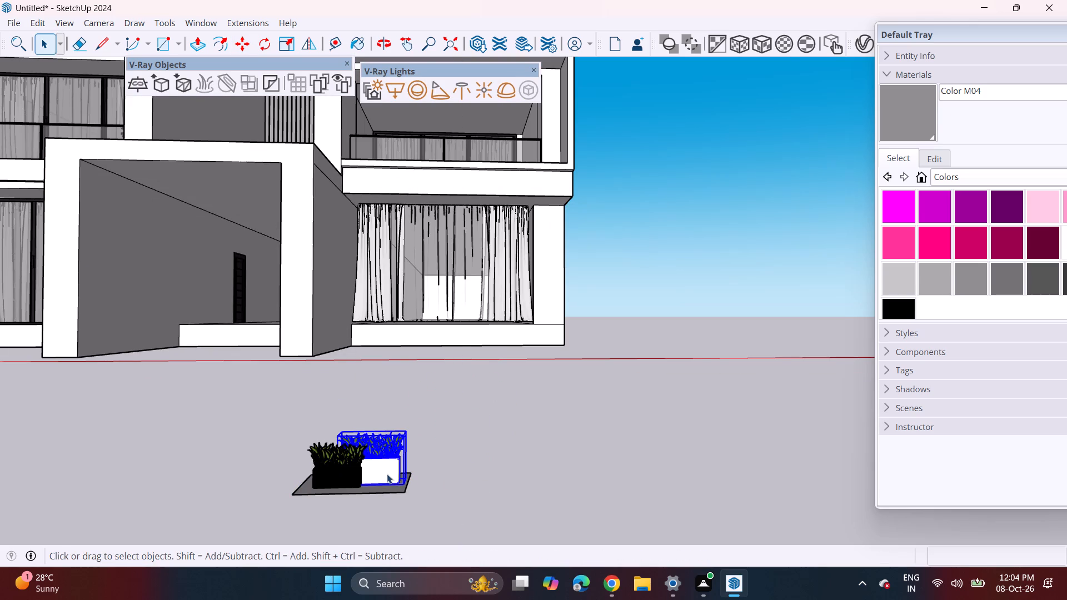
click(326, 467)
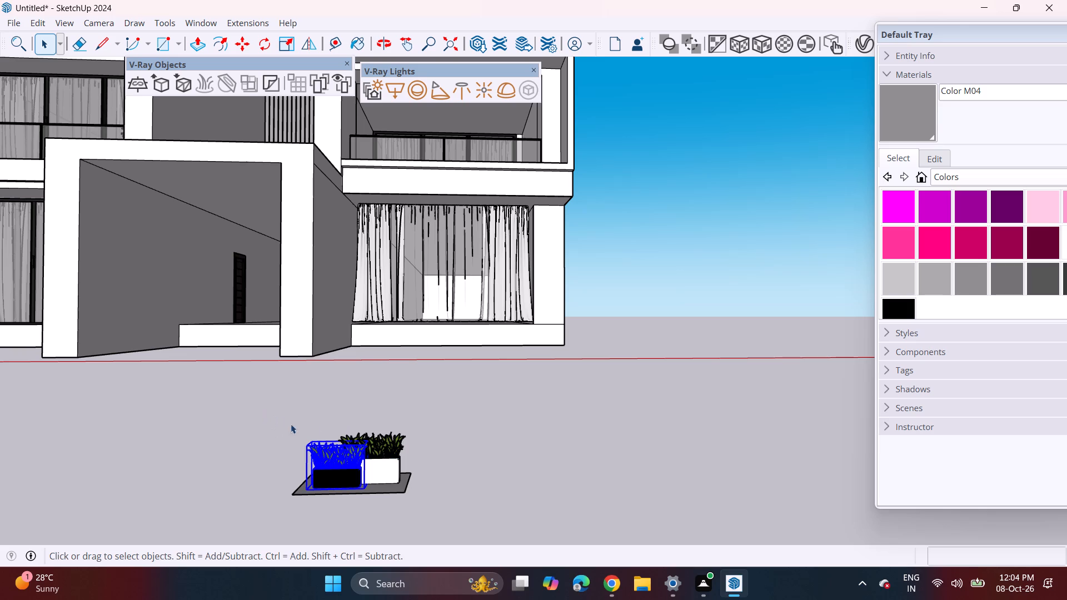
drag(268, 417, 447, 523)
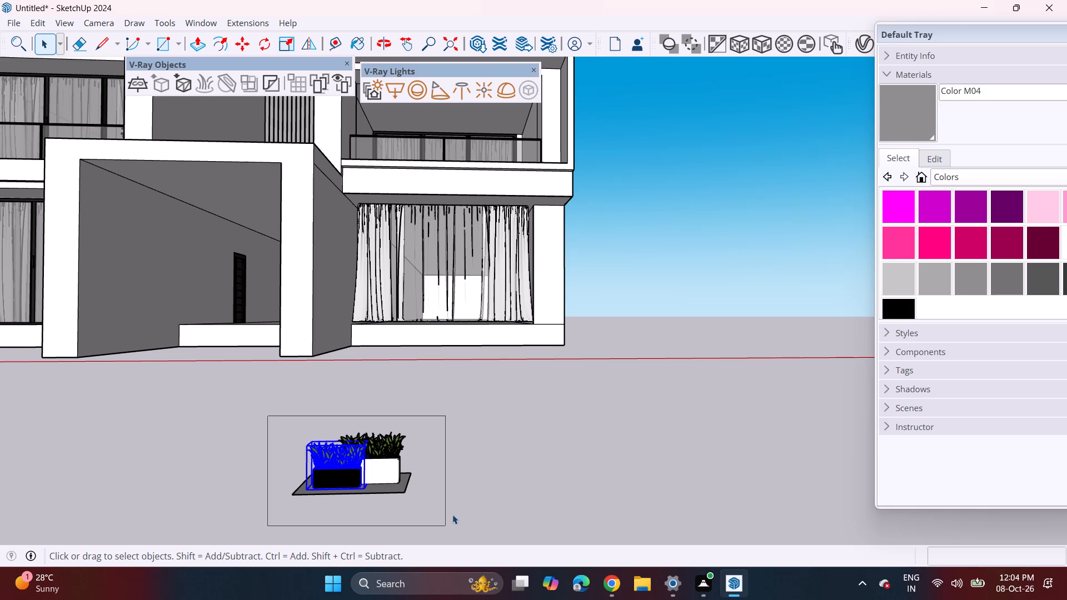
right_click(368, 473)
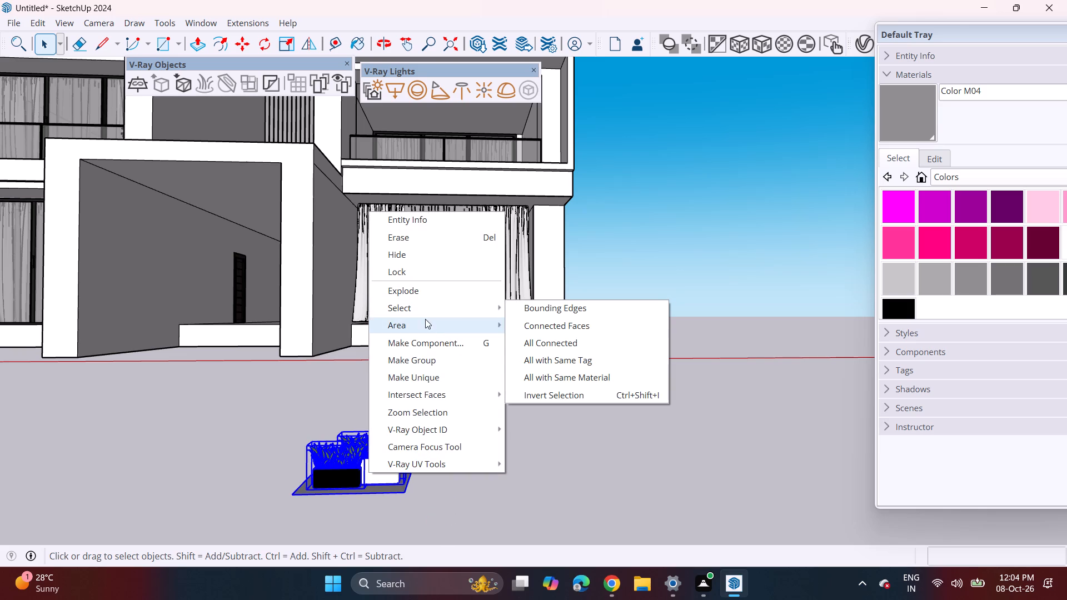
click(426, 359)
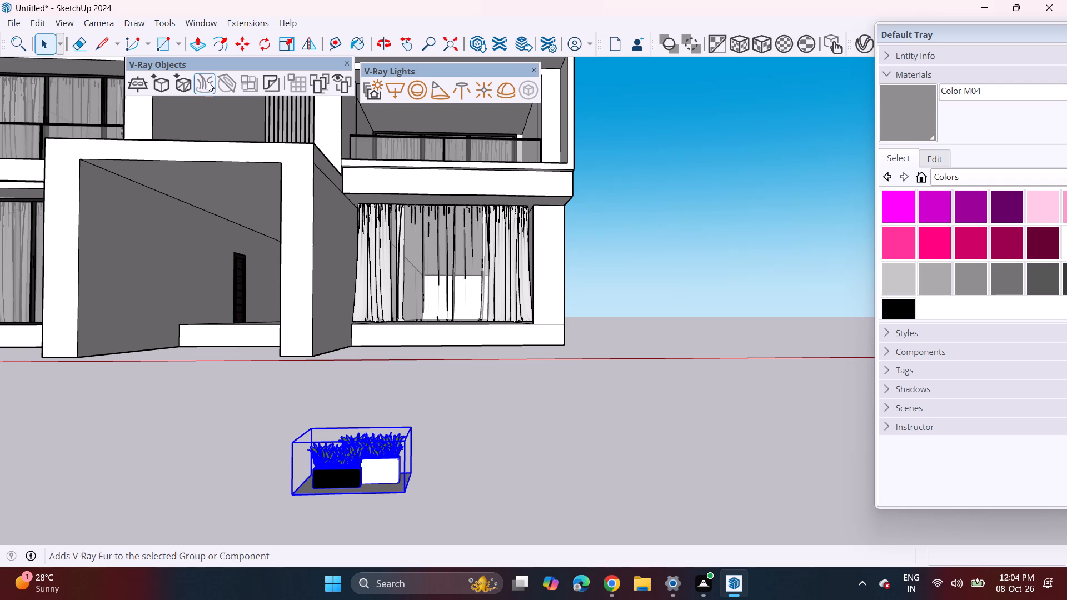
Rotate the planter group 180° on the ground plane.
click(266, 45)
middle_drag(460, 467, 458, 553)
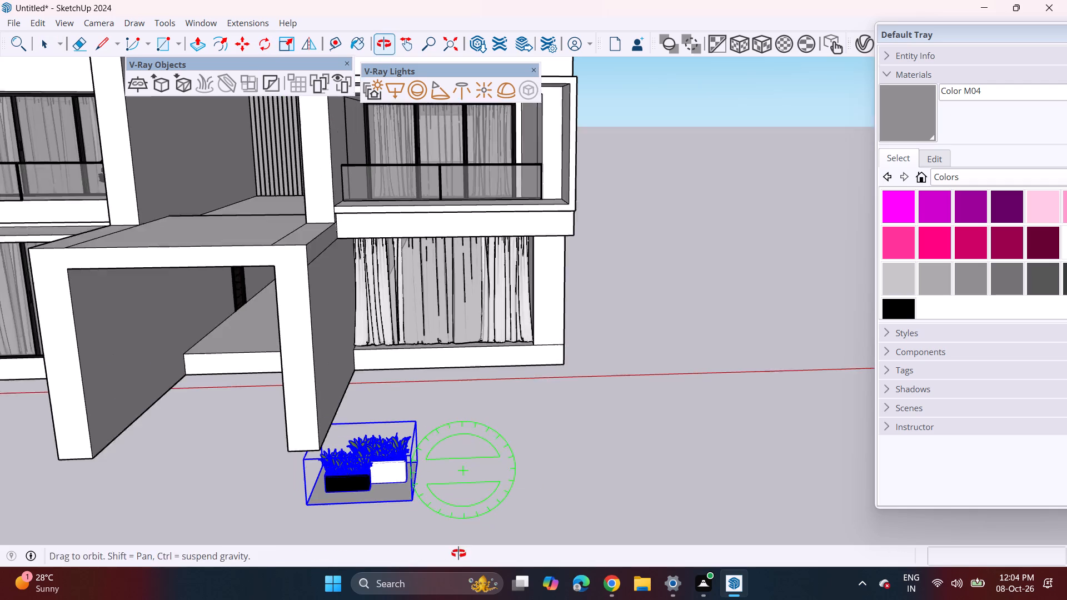
middle_drag(458, 553, 457, 558)
click(498, 484)
click(572, 478)
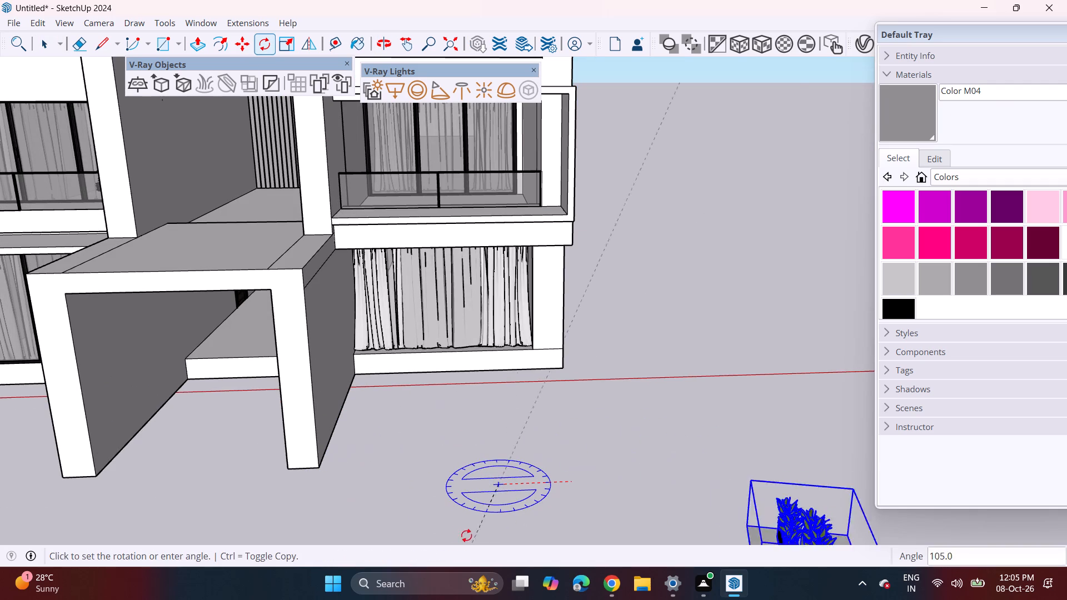
click(384, 494)
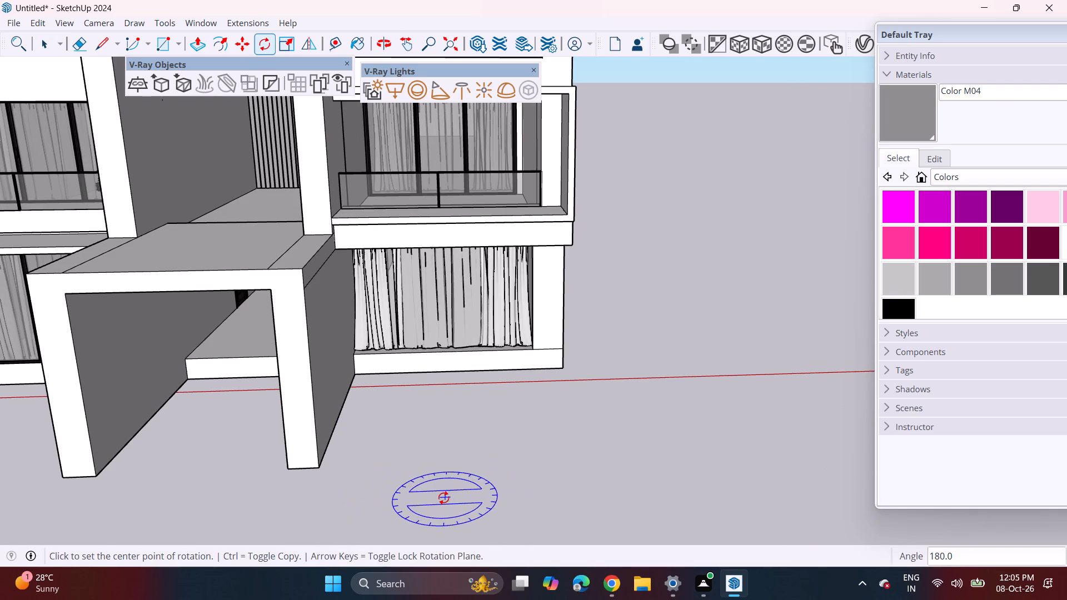
Move the planter group about 72' 3" onto the slab above the entrance passage, against the vertical slatted wall.
middle_drag(440, 498, 386, 243)
scroll(390, 237, down, 4)
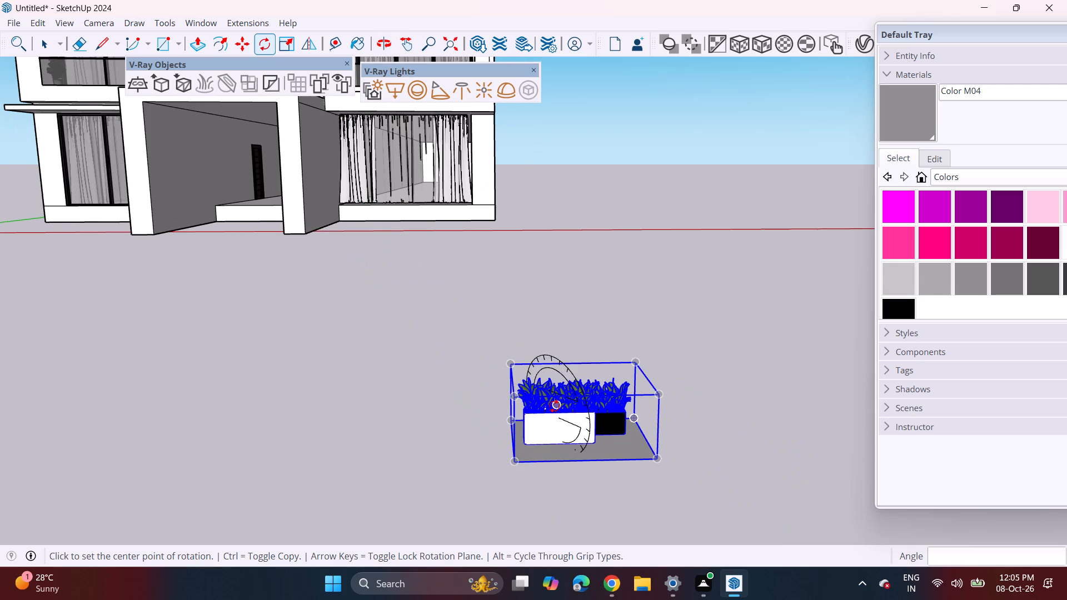
key(space)
click(231, 37)
click(242, 46)
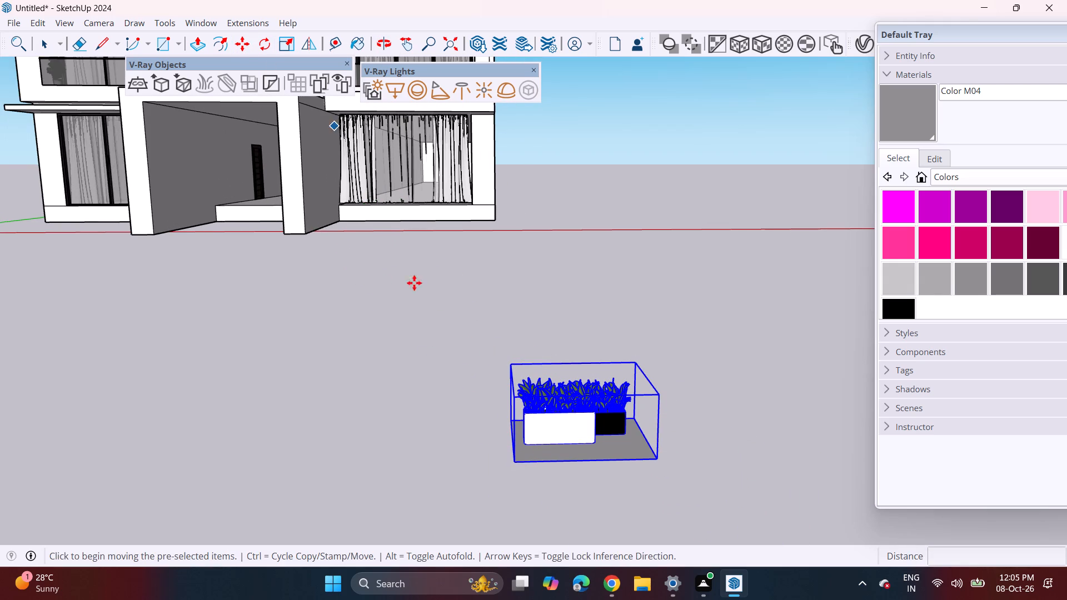
click(657, 462)
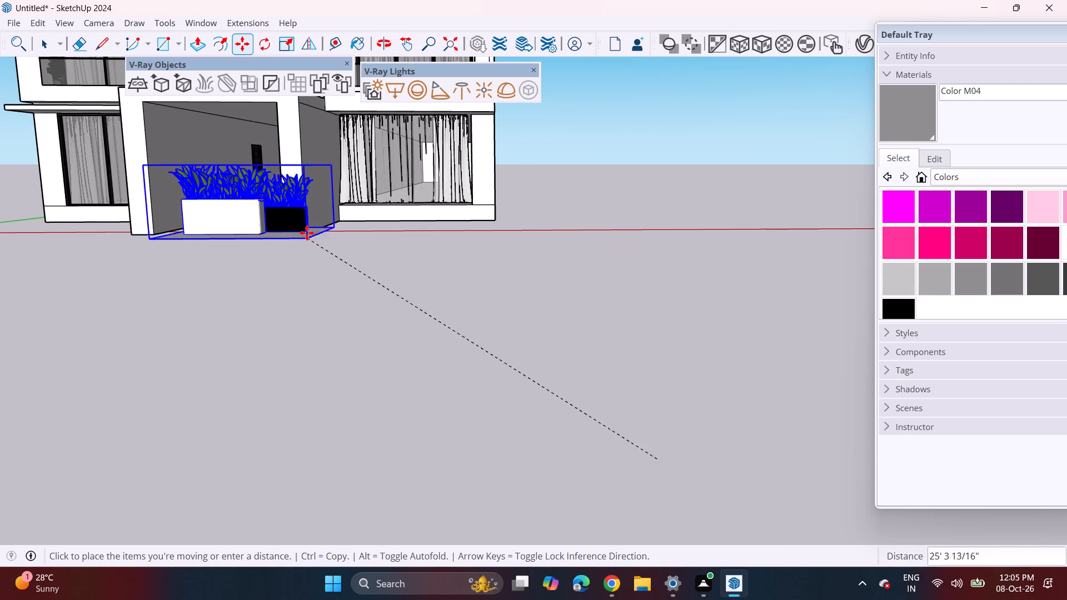
shift+middle_drag(317, 237, 523, 544)
scroll(416, 254, up, 2)
middle_drag(409, 244, 450, 280)
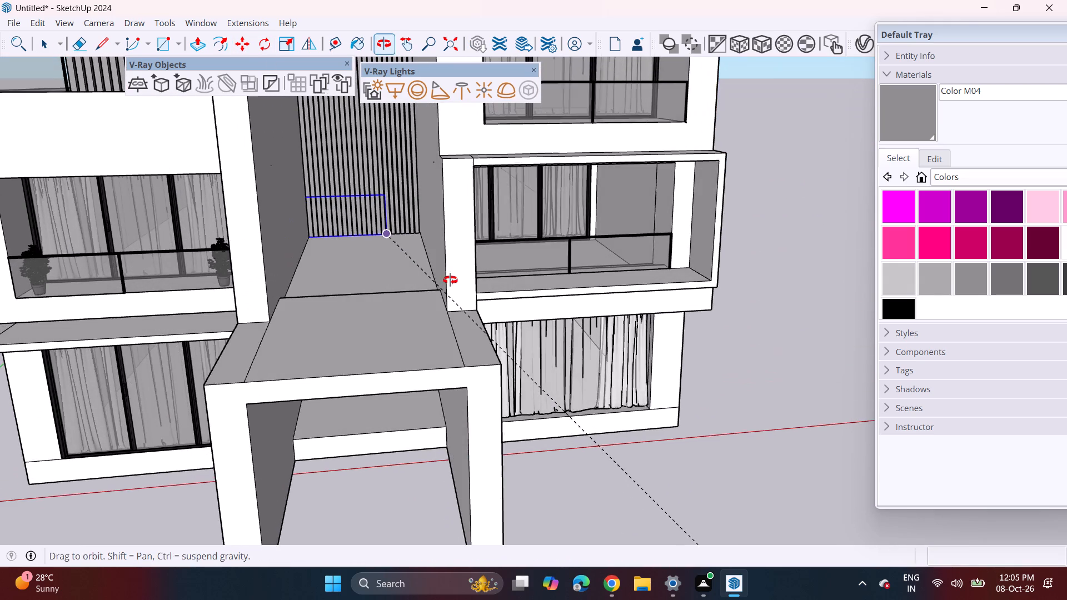
middle_drag(450, 280, 450, 281)
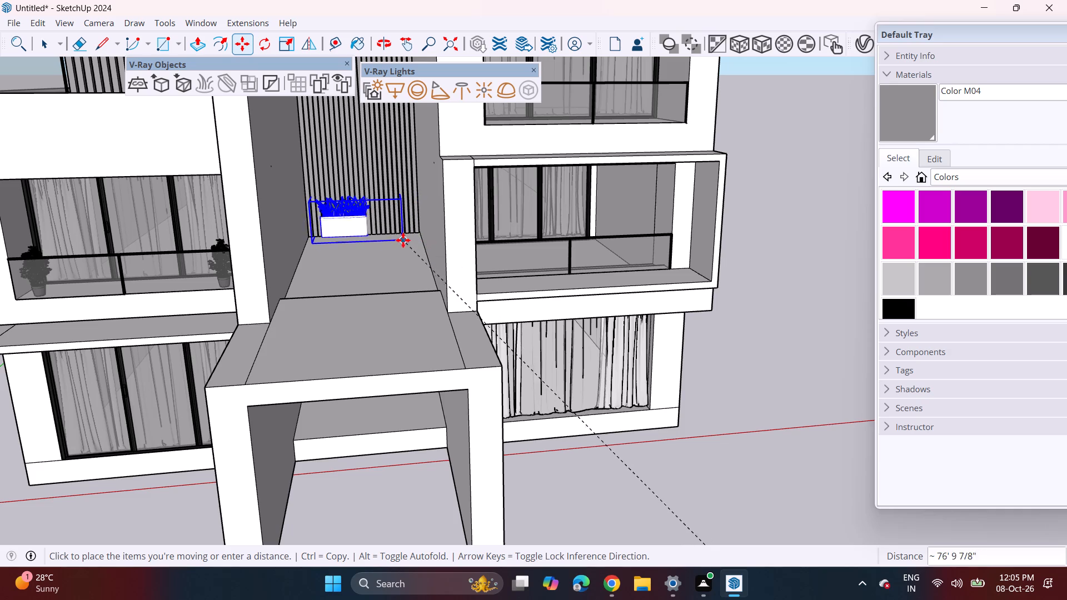
click(399, 252)
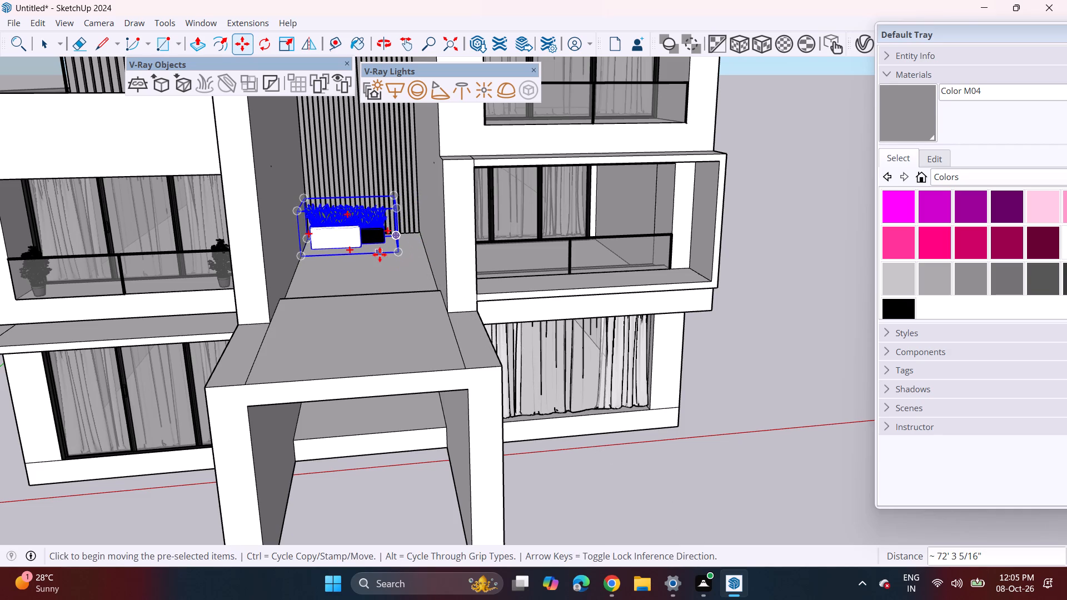
scroll(346, 242, up, 6)
scroll(365, 212, down, 3)
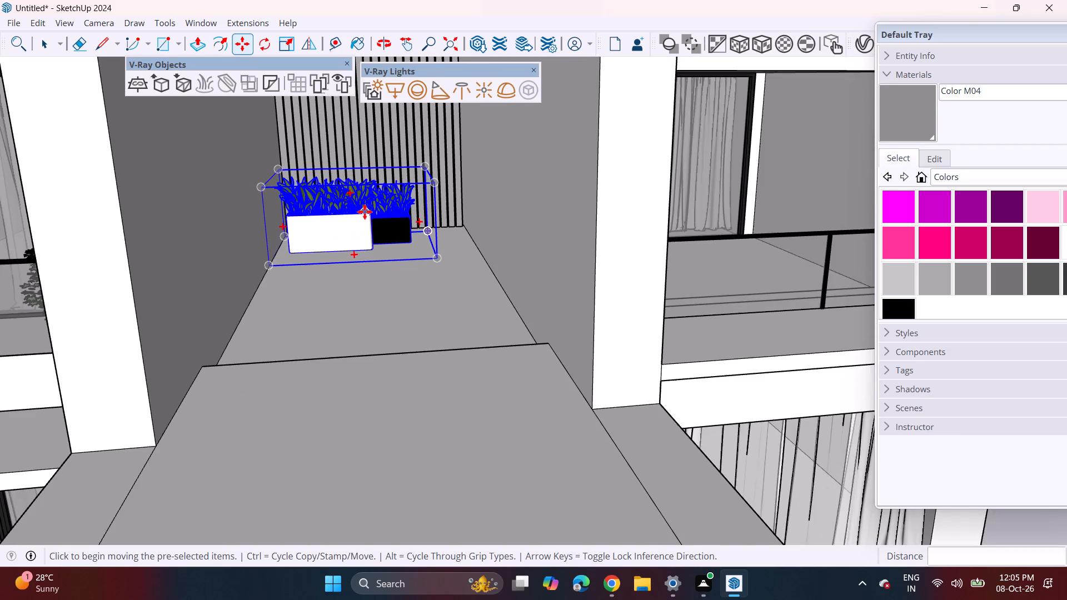
scroll(373, 219, down, 4)
middle_drag(406, 303, 393, 264)
scroll(394, 247, down, 9)
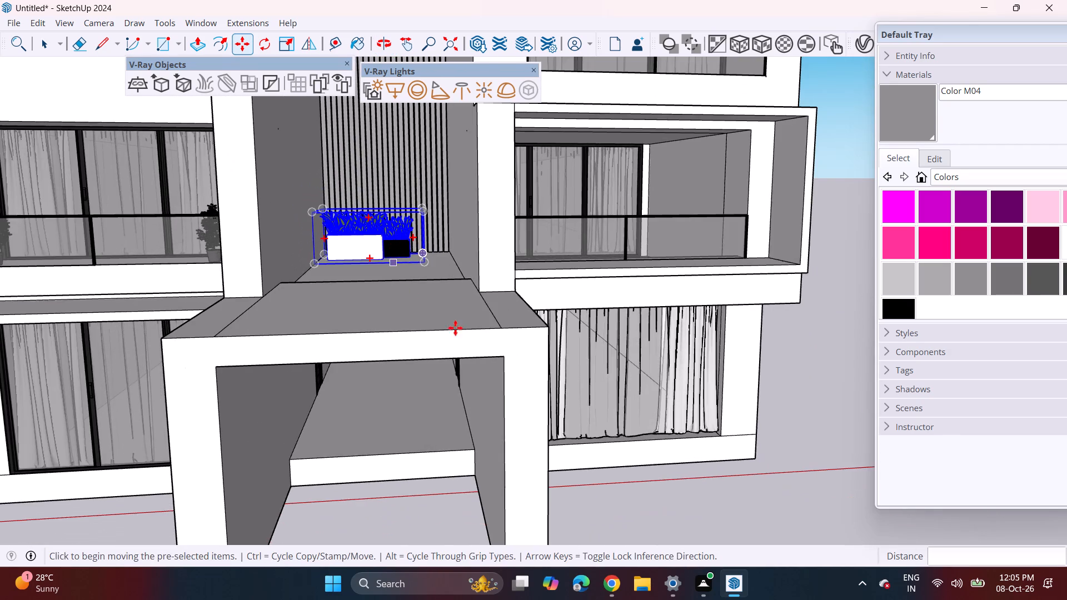
scroll(455, 328, down, 4)
key(space)
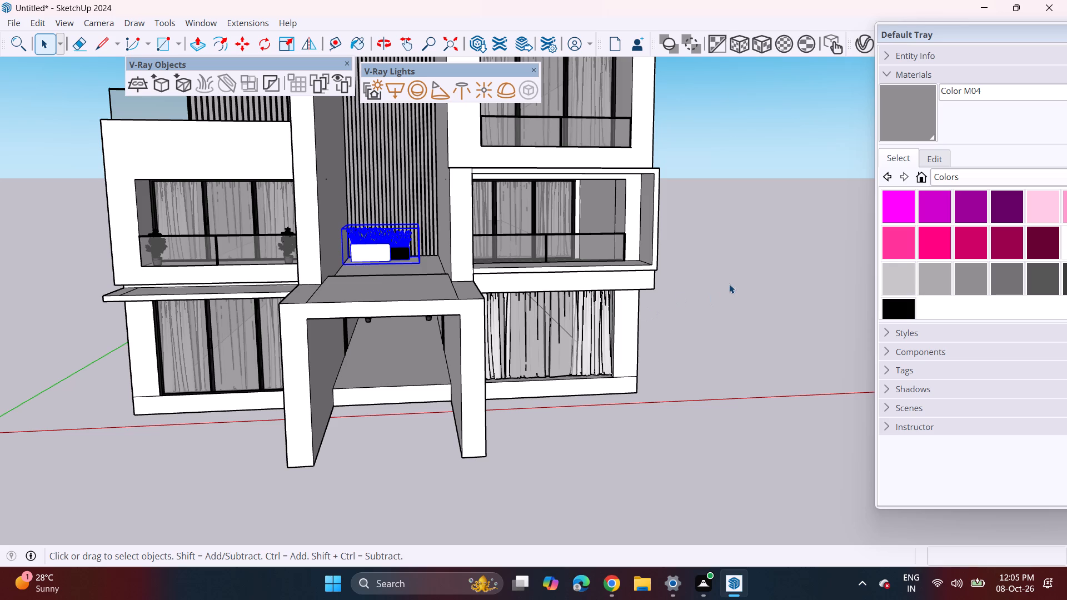
click(729, 284)
Shift the planter group on the entrance slab about 6" forward from the slatted wall.
scroll(363, 274, down, 2)
middle_drag(412, 254, 413, 296)
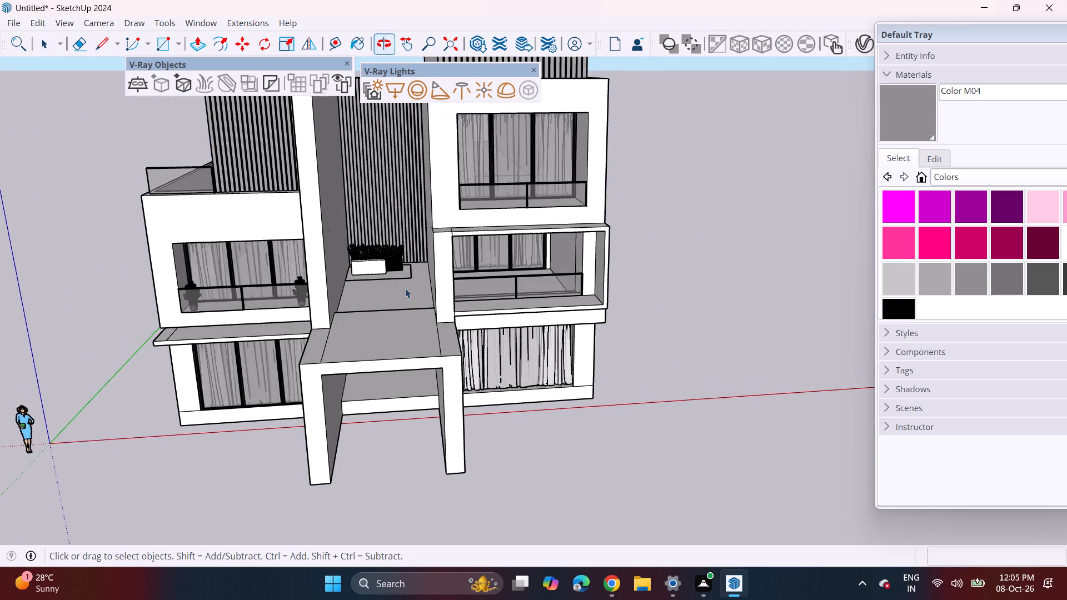
scroll(400, 268, up, 5)
click(401, 279)
right_click(402, 279)
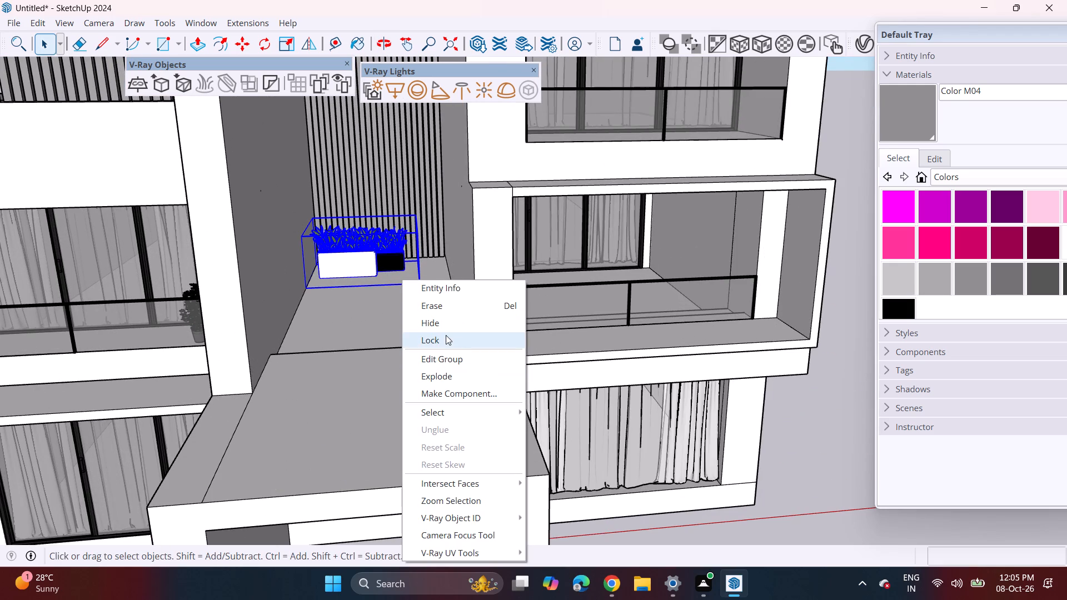
click(236, 44)
double_click(371, 237)
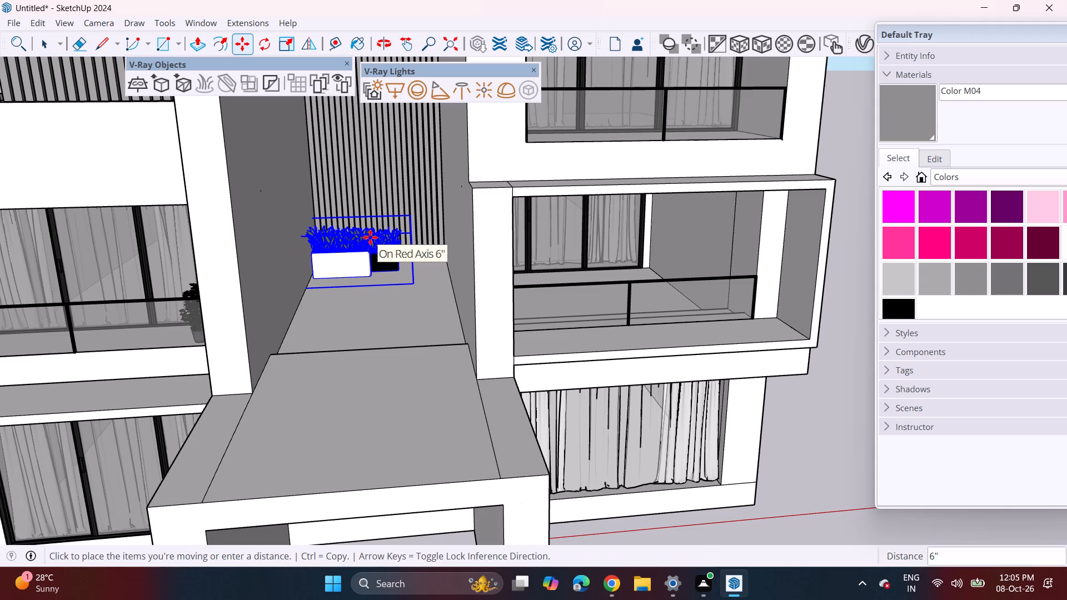
click(372, 244)
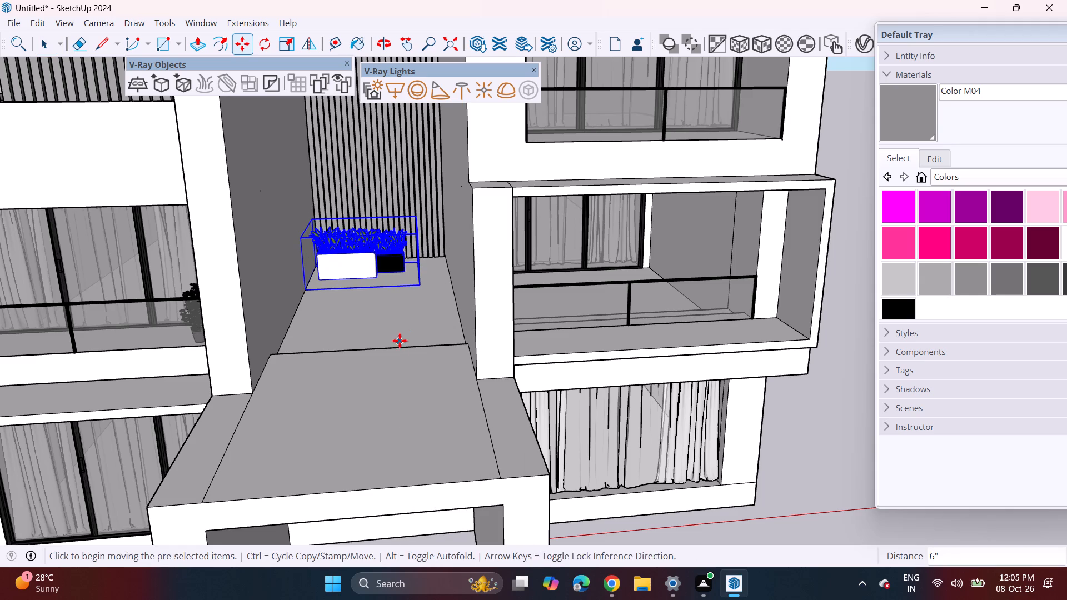
key(space)
click(399, 337)
Explode the planter group on the entrance slab and delete the flat base plate under the planters.
scroll(393, 330, down, 2)
middle_drag(387, 331, 376, 219)
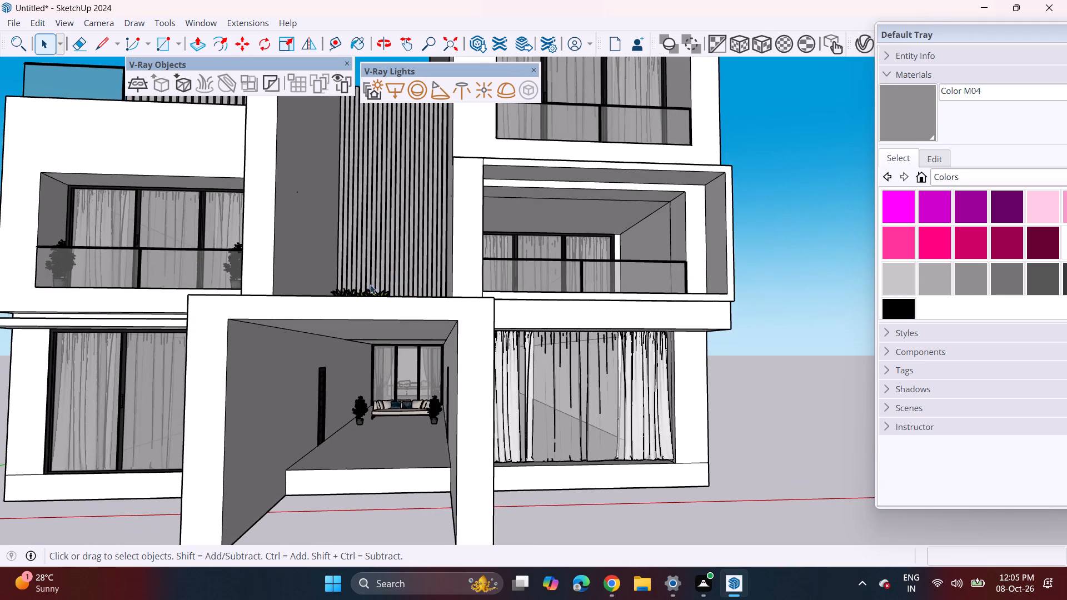
scroll(368, 277, down, 2)
middle_drag(363, 293, 380, 342)
scroll(398, 314, up, 5)
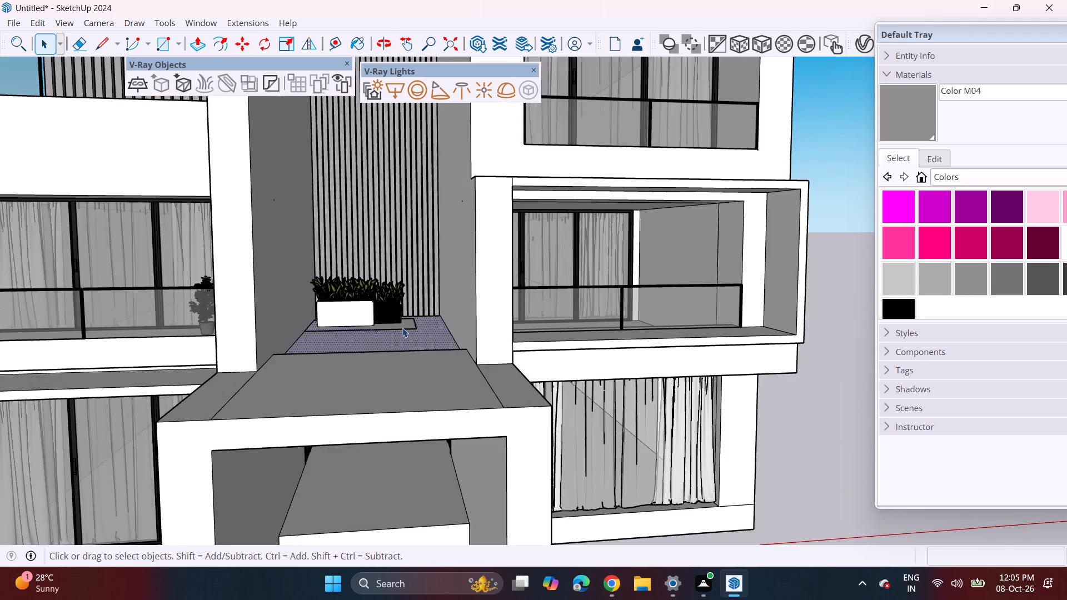
scroll(402, 328, up, 2)
click(405, 327)
right_click(407, 328)
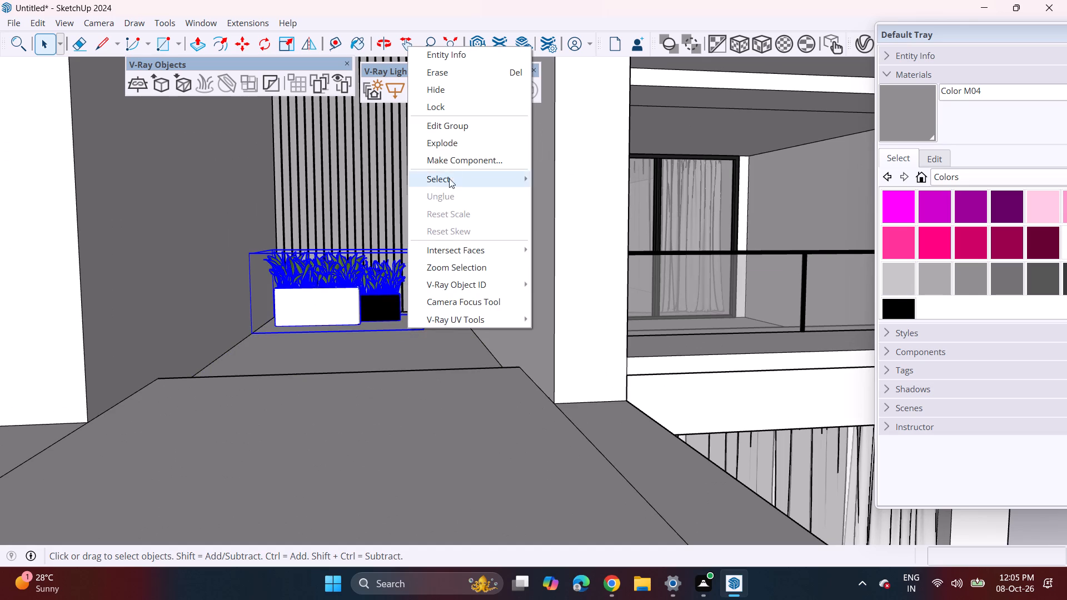
click(451, 143)
click(412, 321)
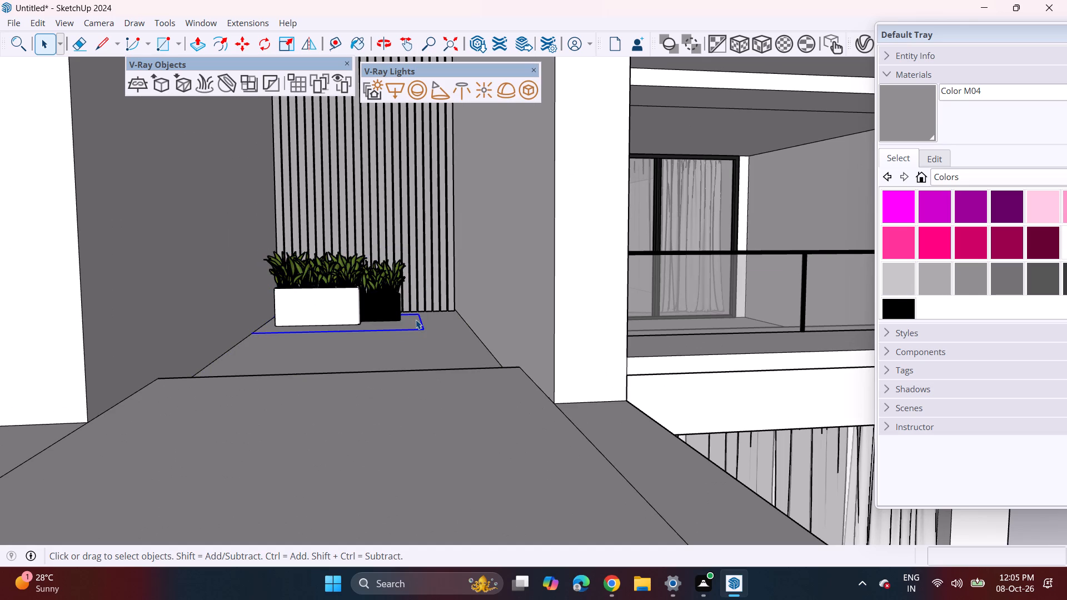
key(Delete)
Browse the Downloads folder for another plant model to import.
scroll(391, 348, down, 8)
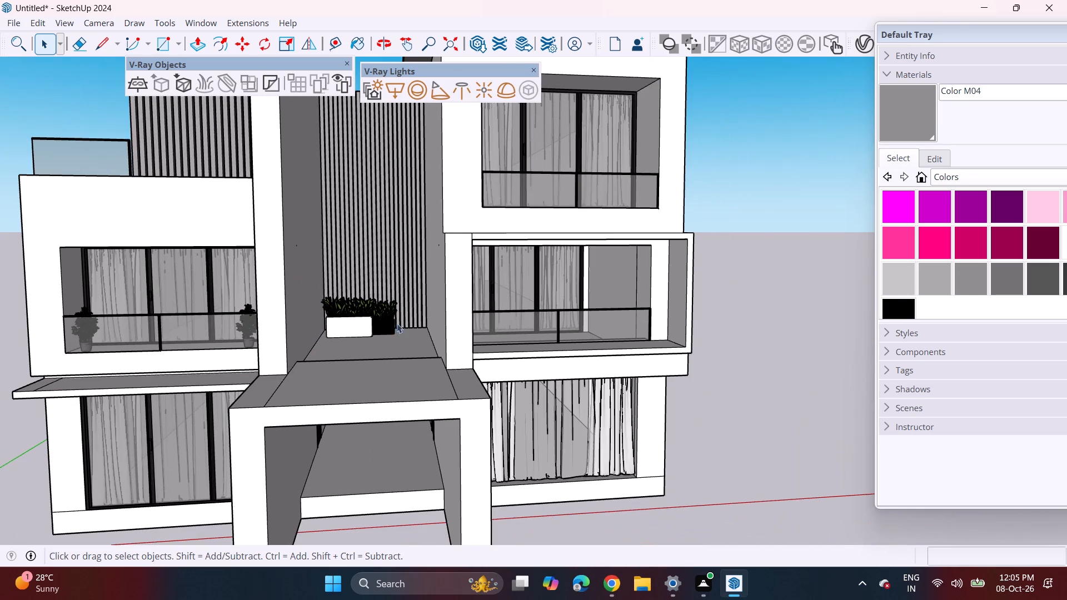
click(18, 26)
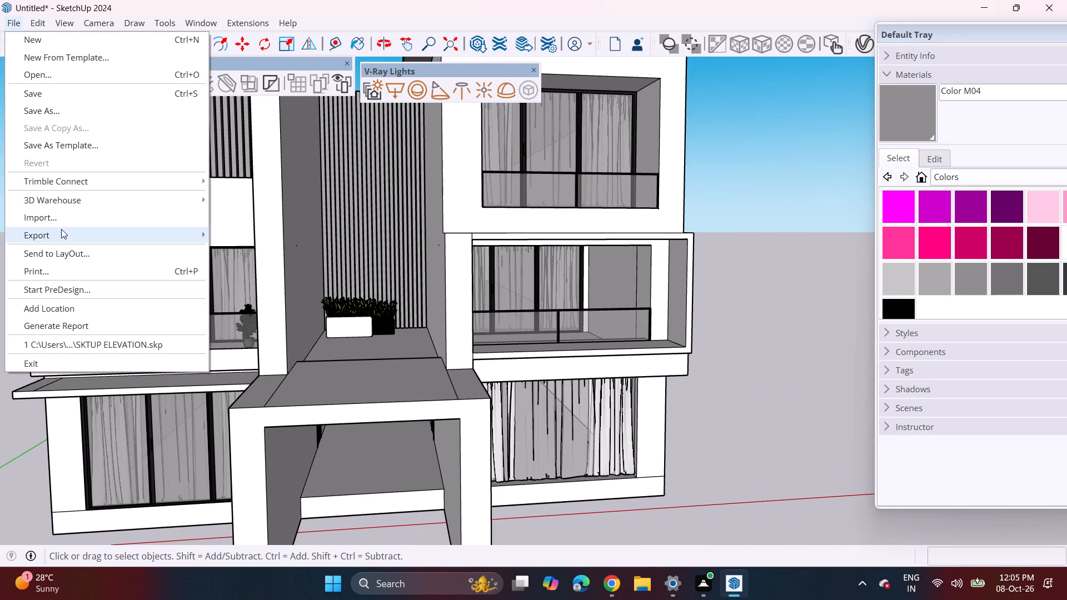
click(62, 221)
scroll(174, 228, down, 5)
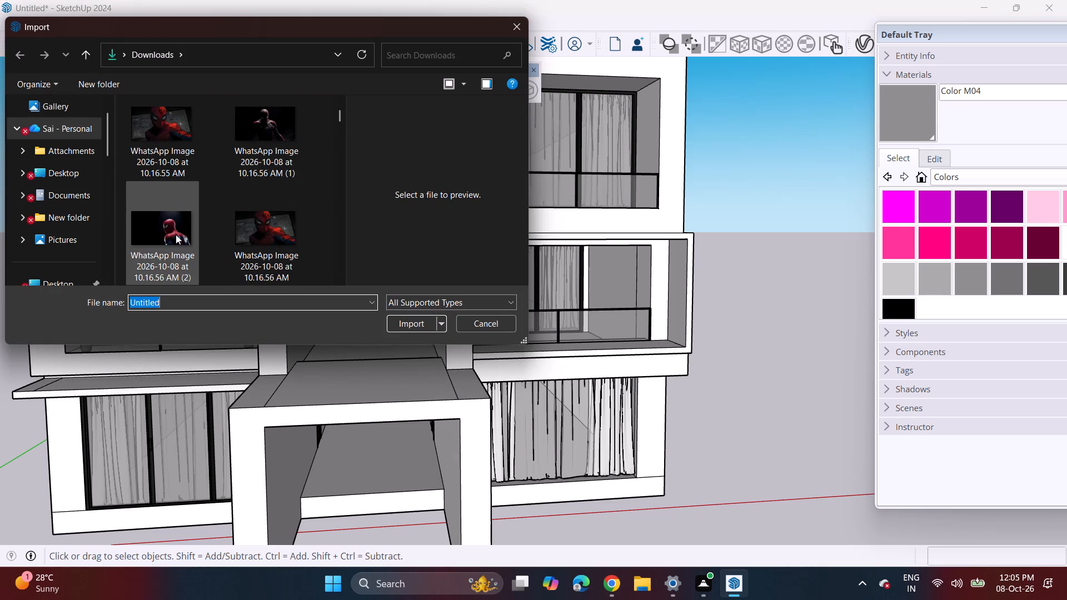
scroll(176, 235, down, 4)
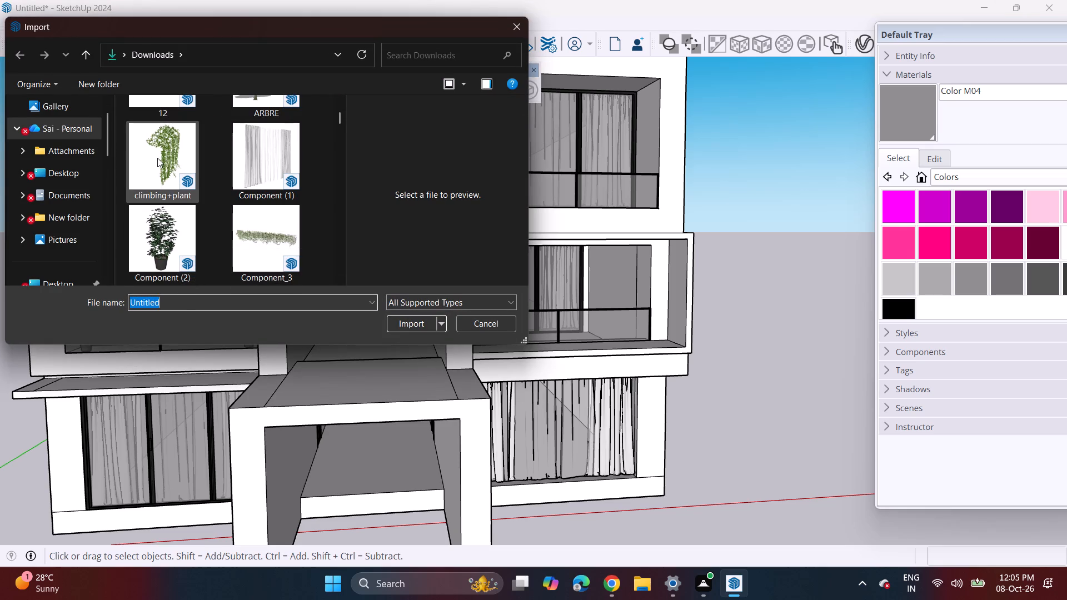
Import the climbing+plant component and place it on the open ground in front of the house.
click(157, 158)
click(431, 323)
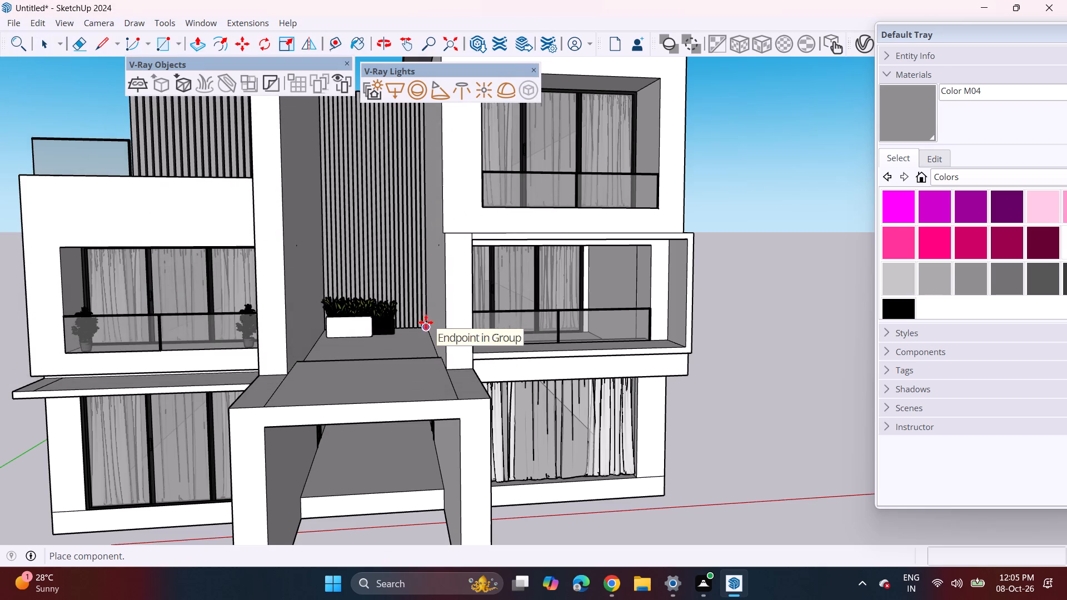
scroll(298, 322, down, 4)
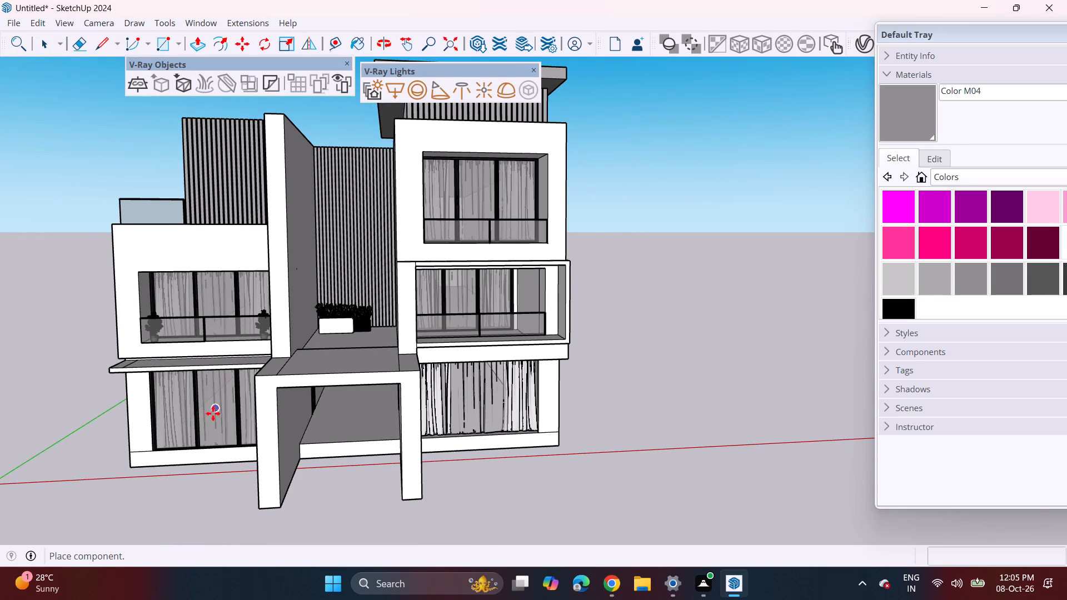
scroll(665, 366, down, 8)
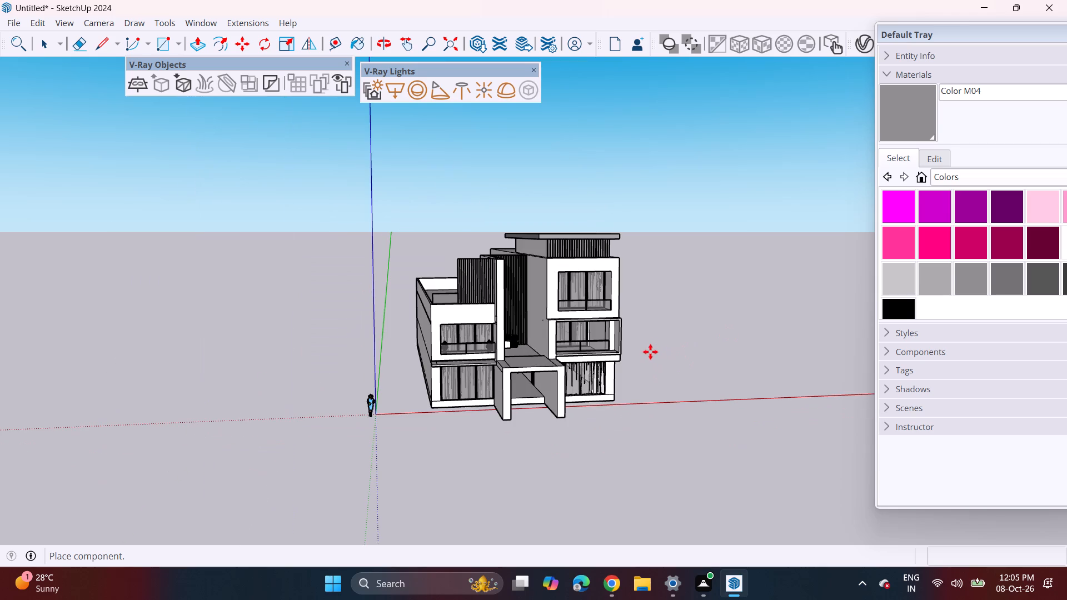
shift+middle_drag(632, 351, 511, 307)
scroll(494, 303, down, 5)
middle_drag(494, 303, 422, 311)
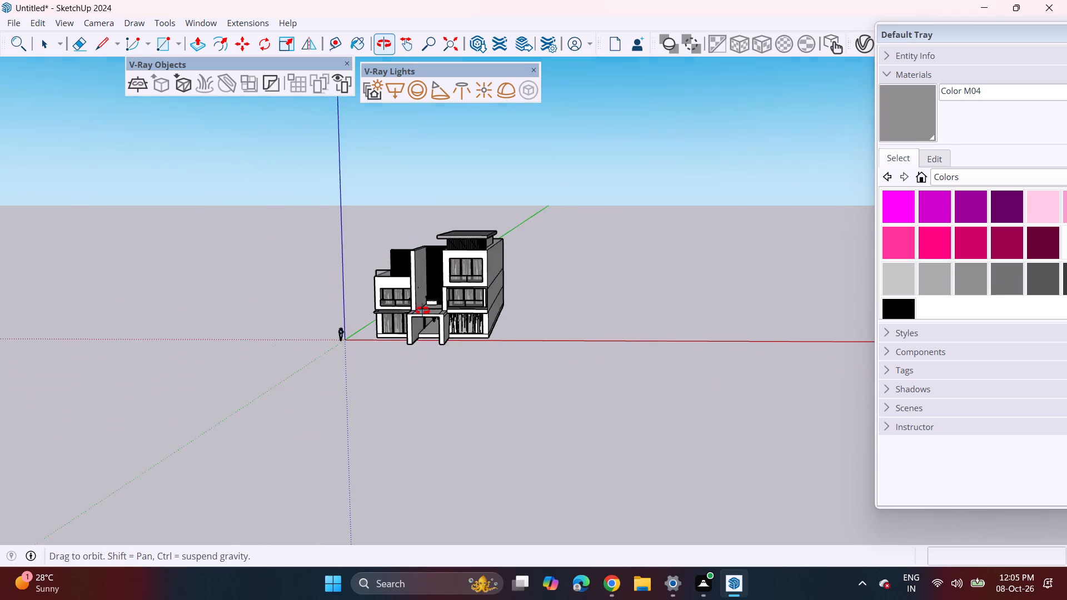
middle_drag(422, 311, 415, 302)
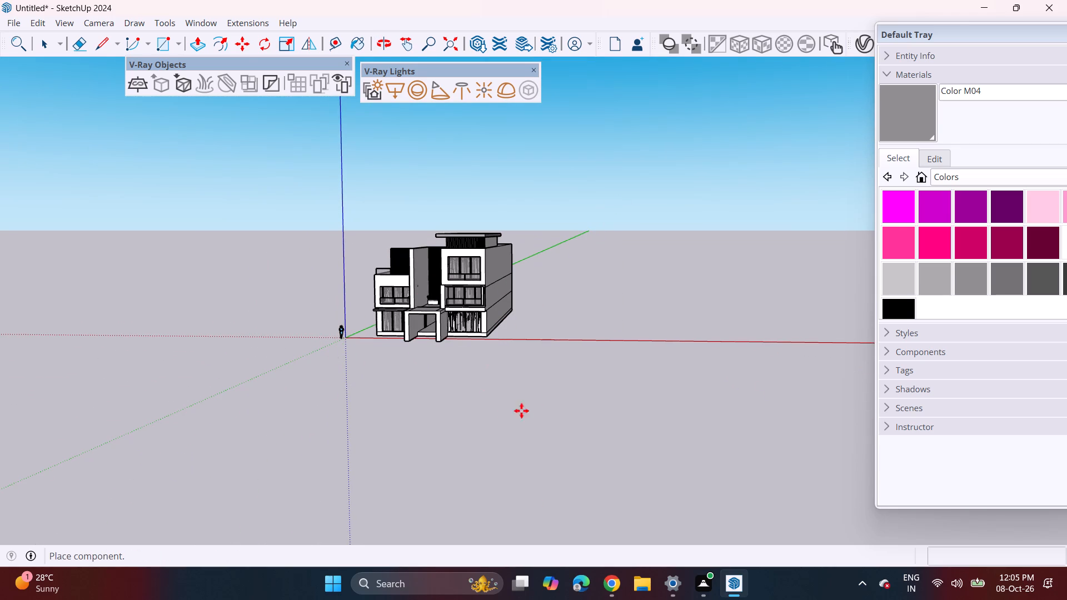
click(541, 402)
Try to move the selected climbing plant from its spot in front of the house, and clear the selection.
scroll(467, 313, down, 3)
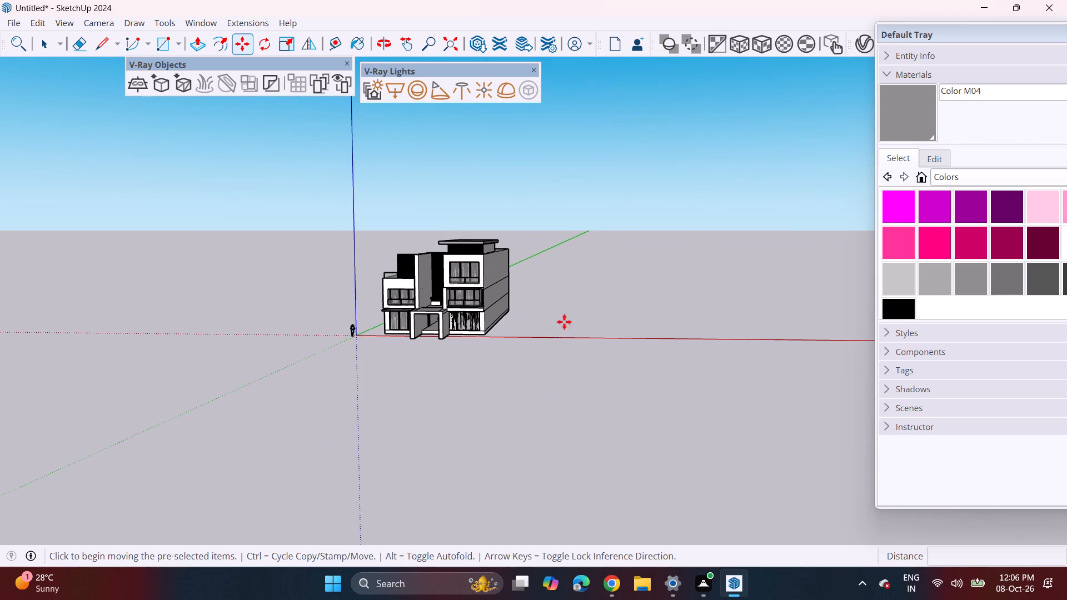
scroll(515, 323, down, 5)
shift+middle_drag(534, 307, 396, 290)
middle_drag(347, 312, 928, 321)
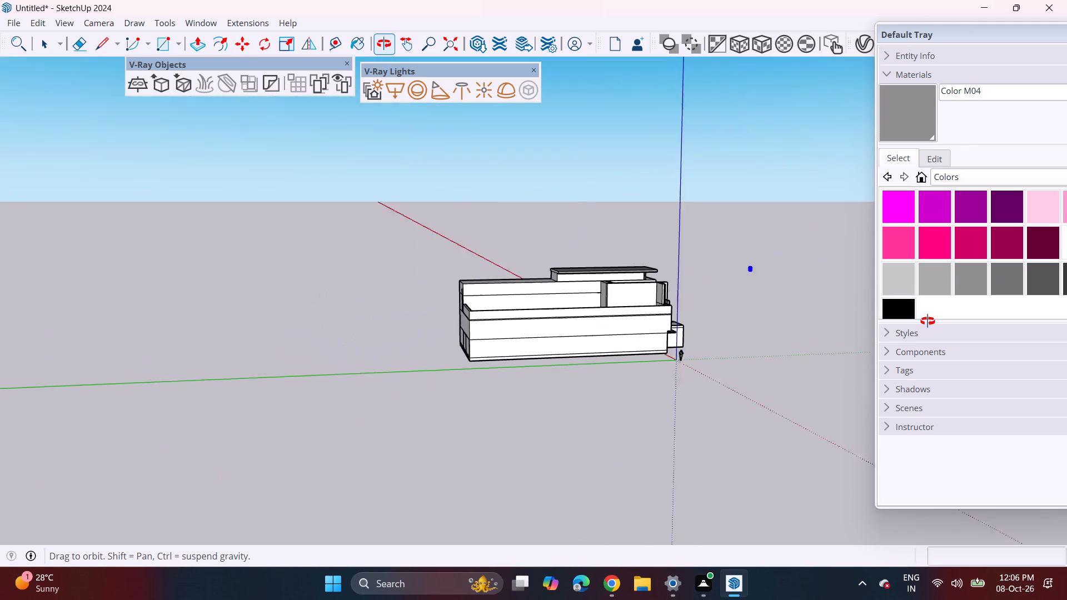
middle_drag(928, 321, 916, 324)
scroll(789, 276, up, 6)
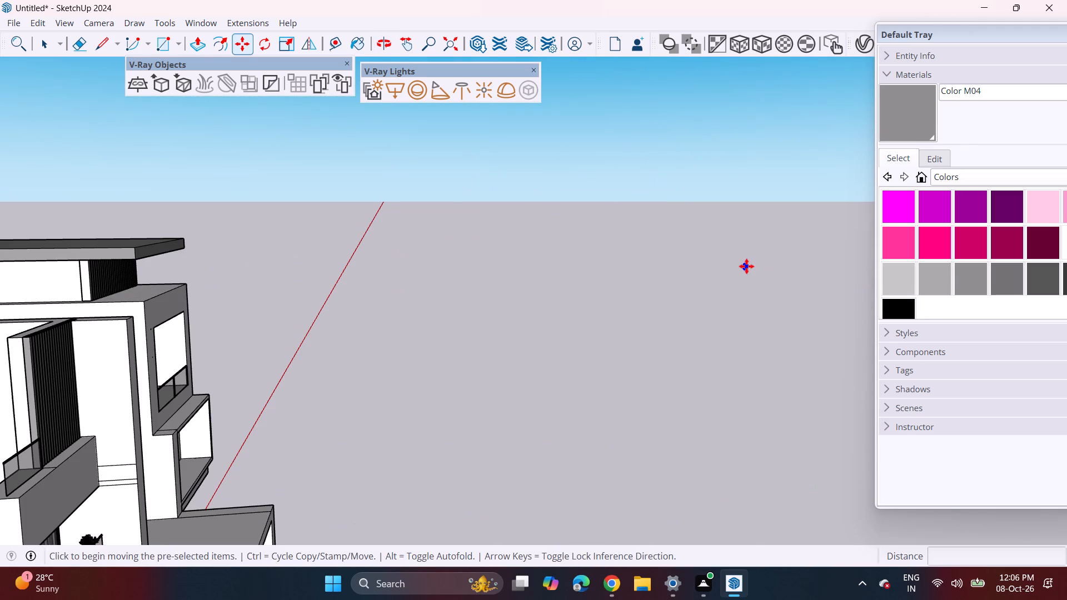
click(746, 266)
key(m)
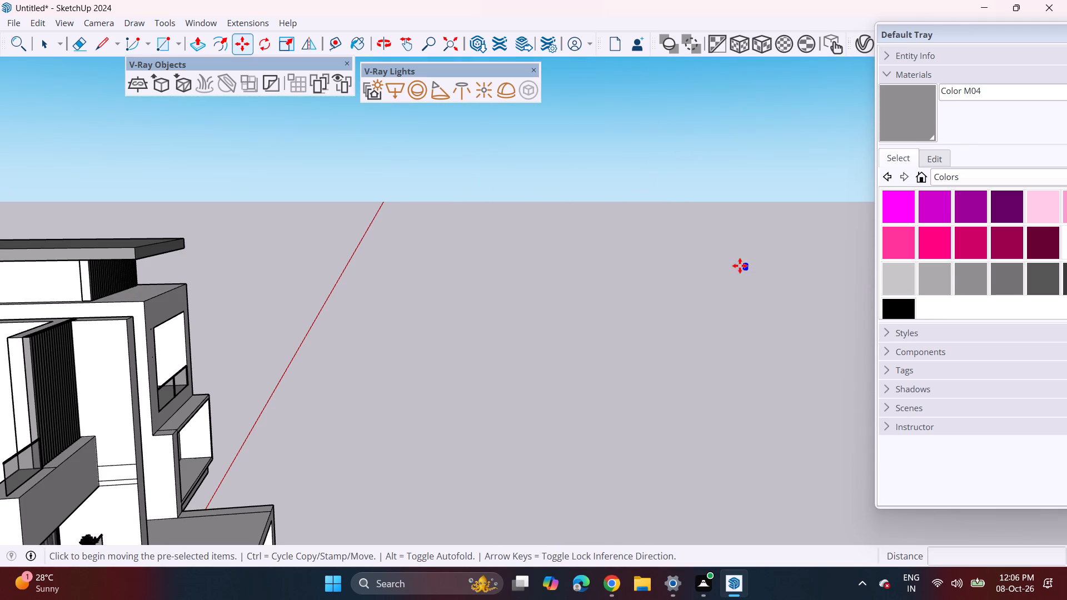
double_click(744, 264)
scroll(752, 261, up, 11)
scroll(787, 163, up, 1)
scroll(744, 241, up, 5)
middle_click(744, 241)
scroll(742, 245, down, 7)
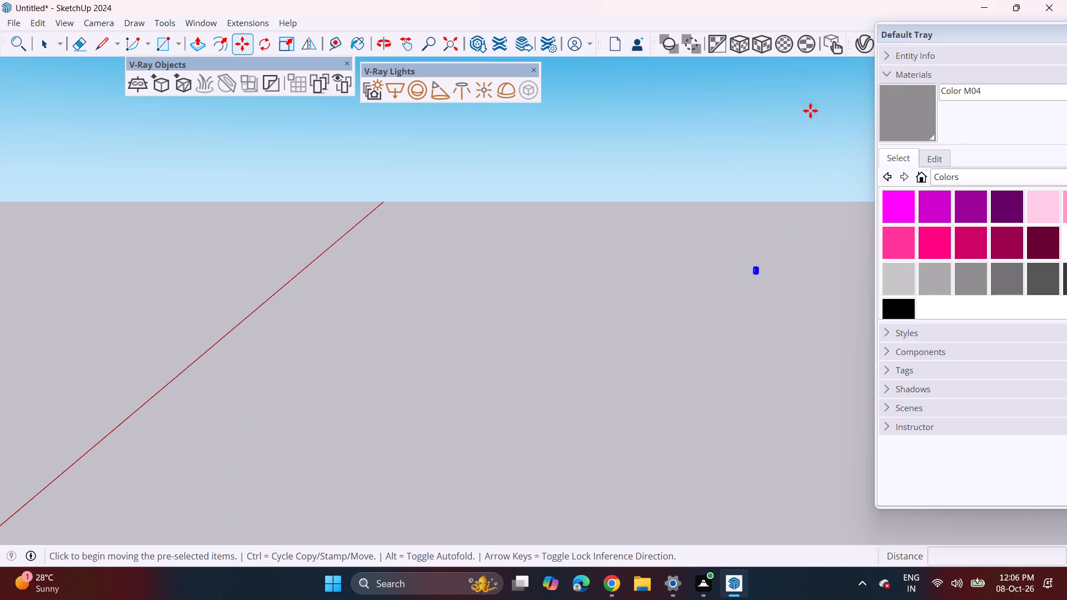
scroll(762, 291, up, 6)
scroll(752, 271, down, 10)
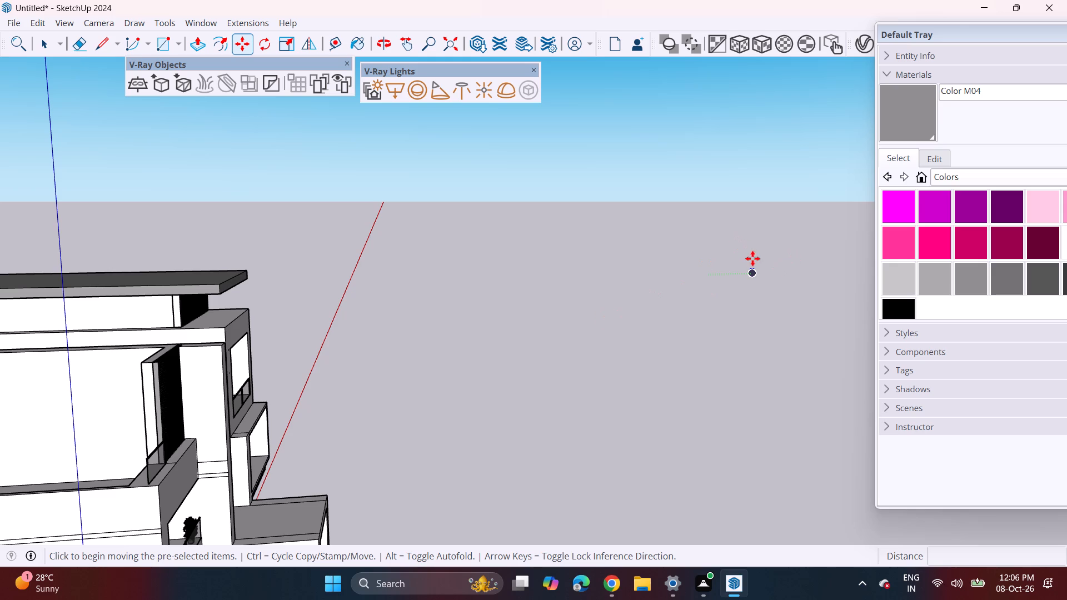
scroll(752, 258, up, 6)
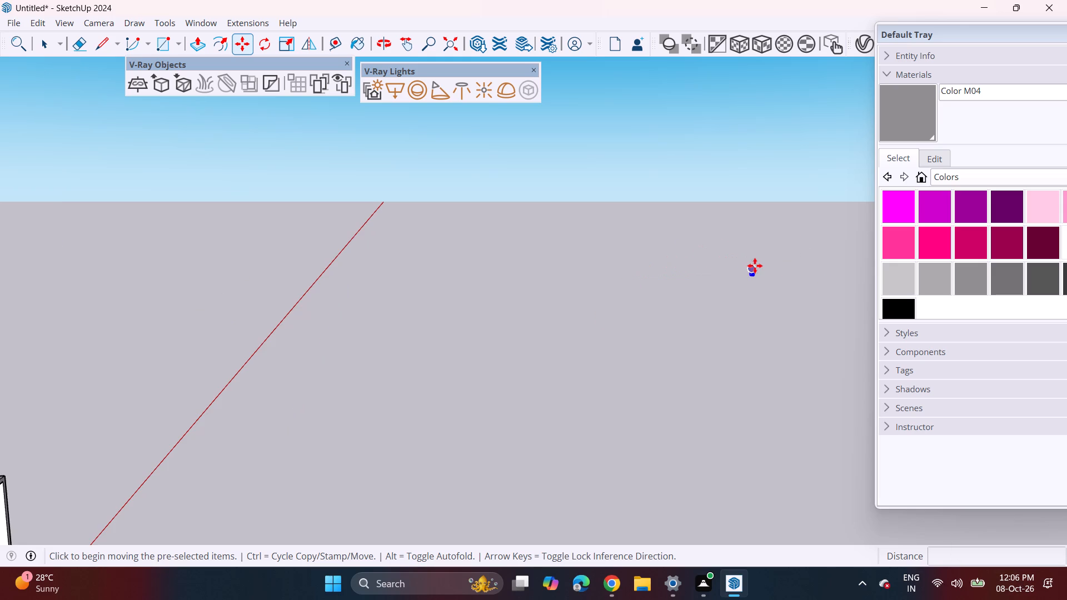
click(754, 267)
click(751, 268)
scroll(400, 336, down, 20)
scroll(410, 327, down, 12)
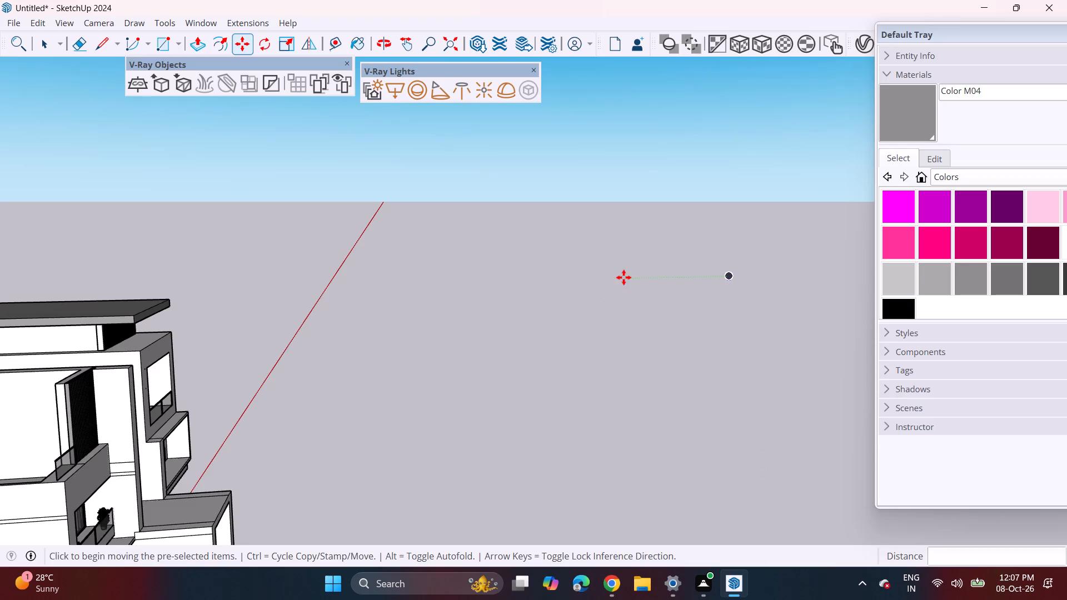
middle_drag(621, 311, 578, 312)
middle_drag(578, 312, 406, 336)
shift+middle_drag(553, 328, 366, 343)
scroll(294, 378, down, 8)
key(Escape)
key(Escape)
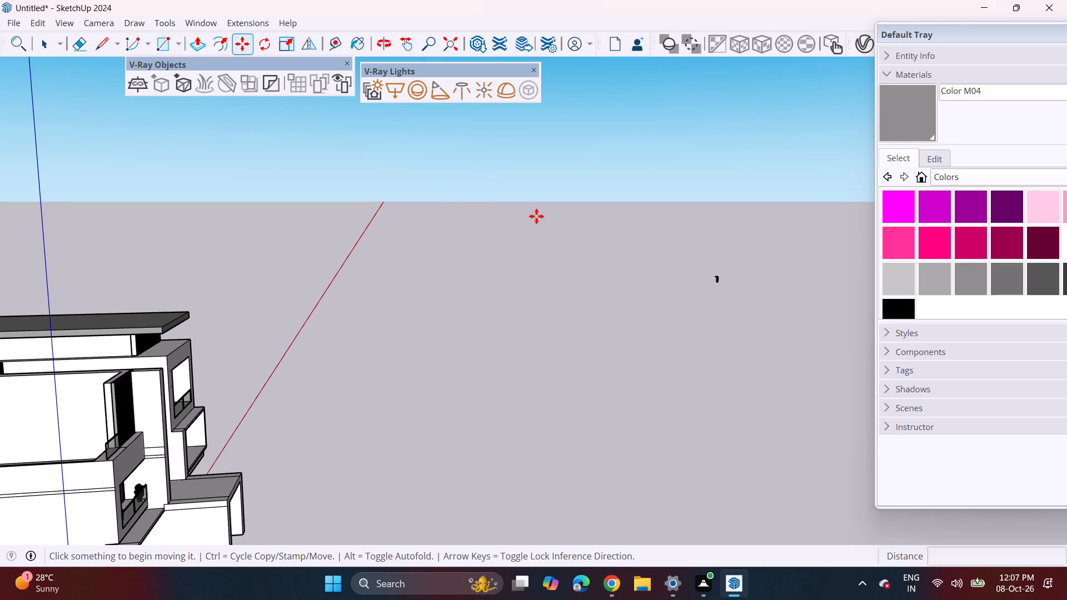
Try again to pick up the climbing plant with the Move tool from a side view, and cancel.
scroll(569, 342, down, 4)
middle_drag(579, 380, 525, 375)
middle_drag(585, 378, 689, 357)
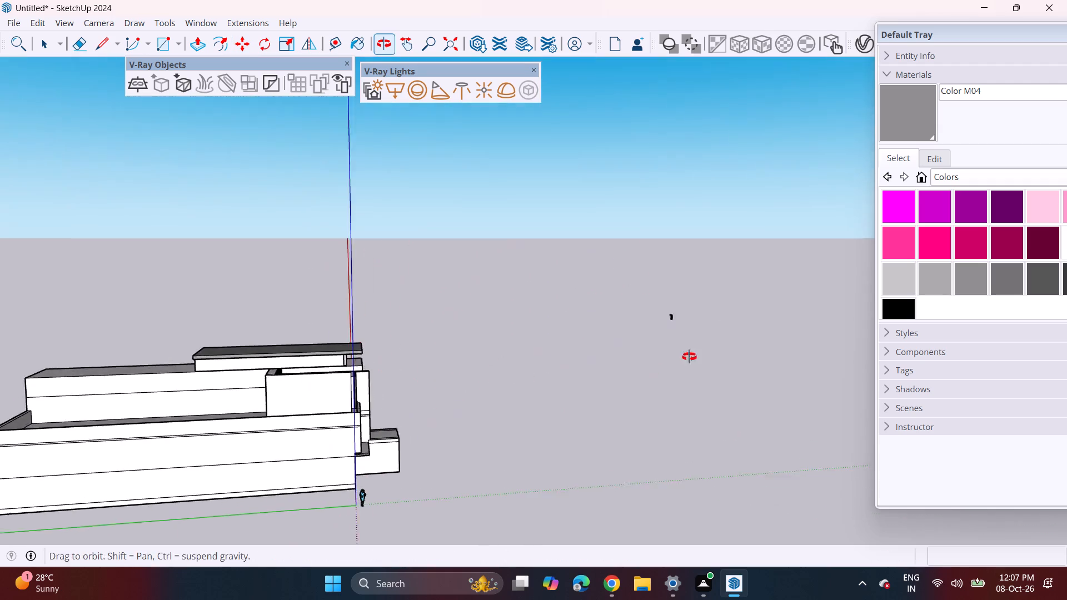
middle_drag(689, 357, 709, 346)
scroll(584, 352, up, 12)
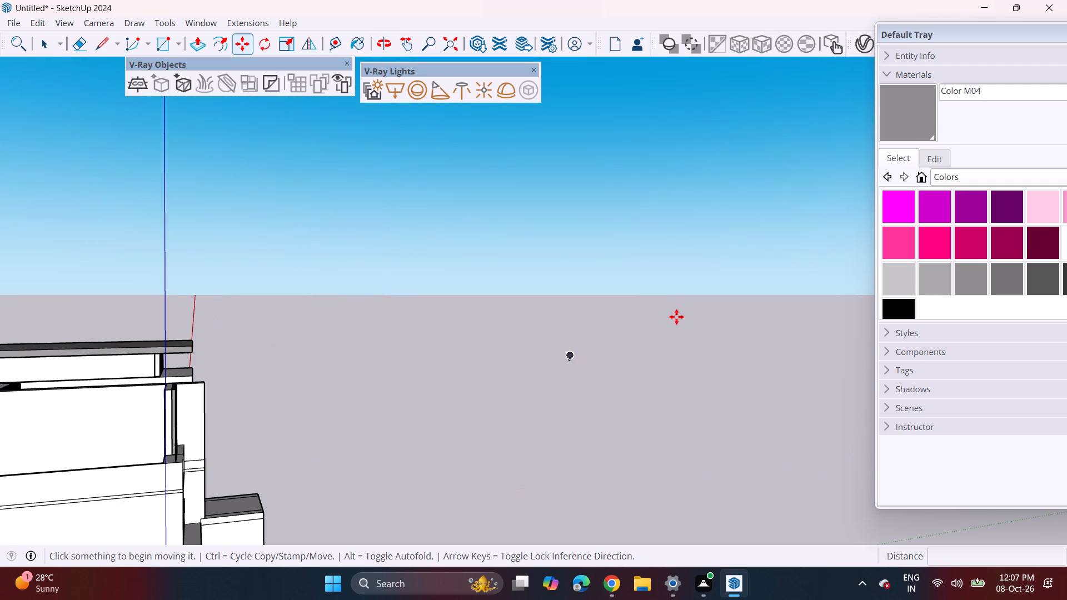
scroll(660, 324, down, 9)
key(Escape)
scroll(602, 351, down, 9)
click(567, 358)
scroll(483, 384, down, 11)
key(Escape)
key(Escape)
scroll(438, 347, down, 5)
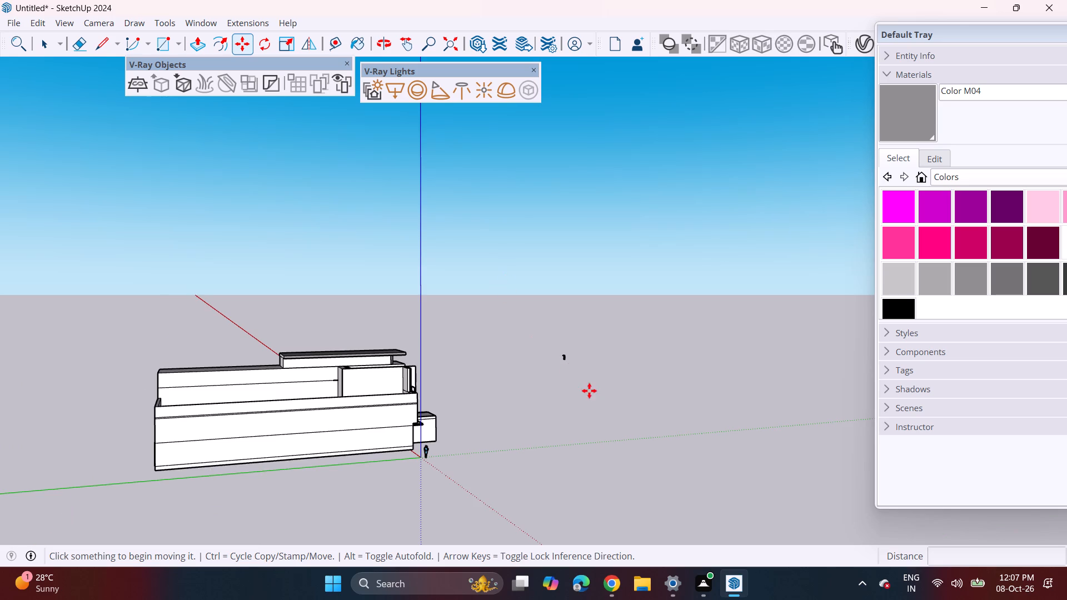
Examine where the climbing plant stands relative to the house from the side and the front facade.
scroll(574, 354, up, 3)
middle_drag(569, 357, 363, 338)
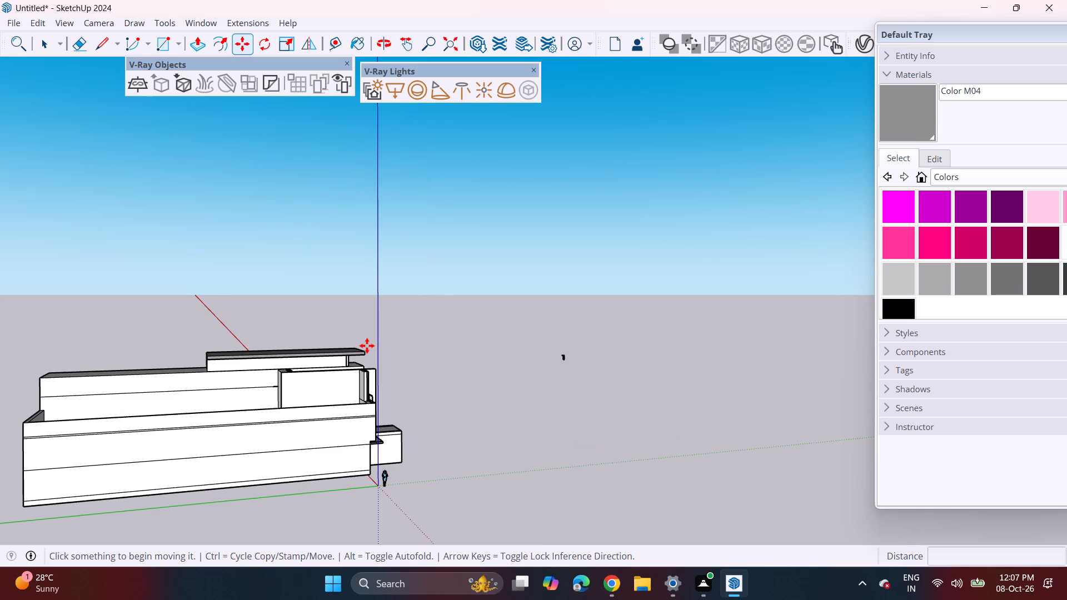
middle_drag(437, 431, 146, 443)
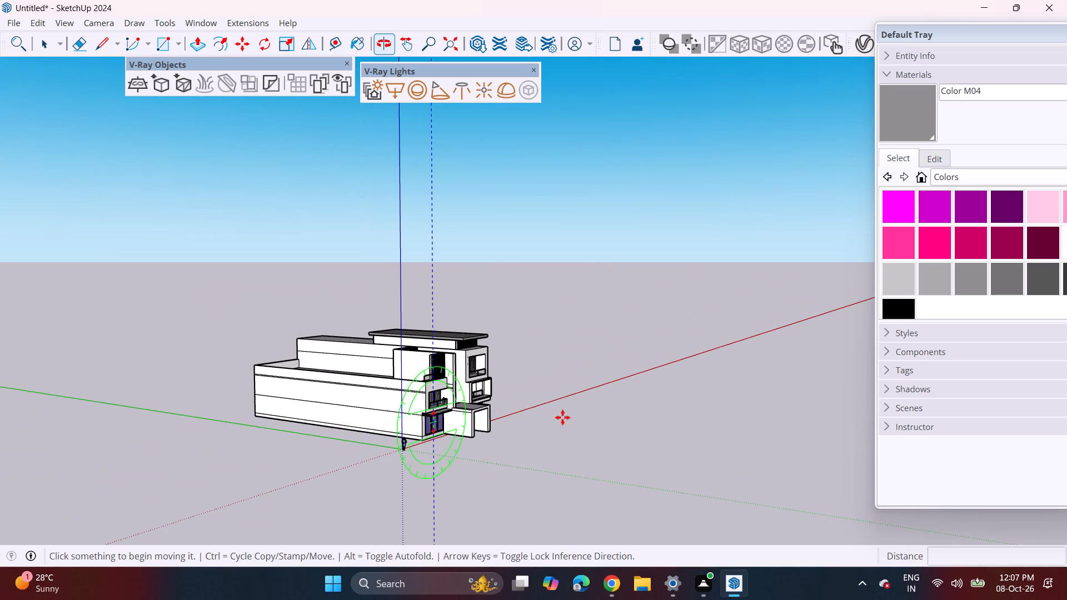
middle_drag(526, 402, 766, 383)
scroll(693, 359, up, 2)
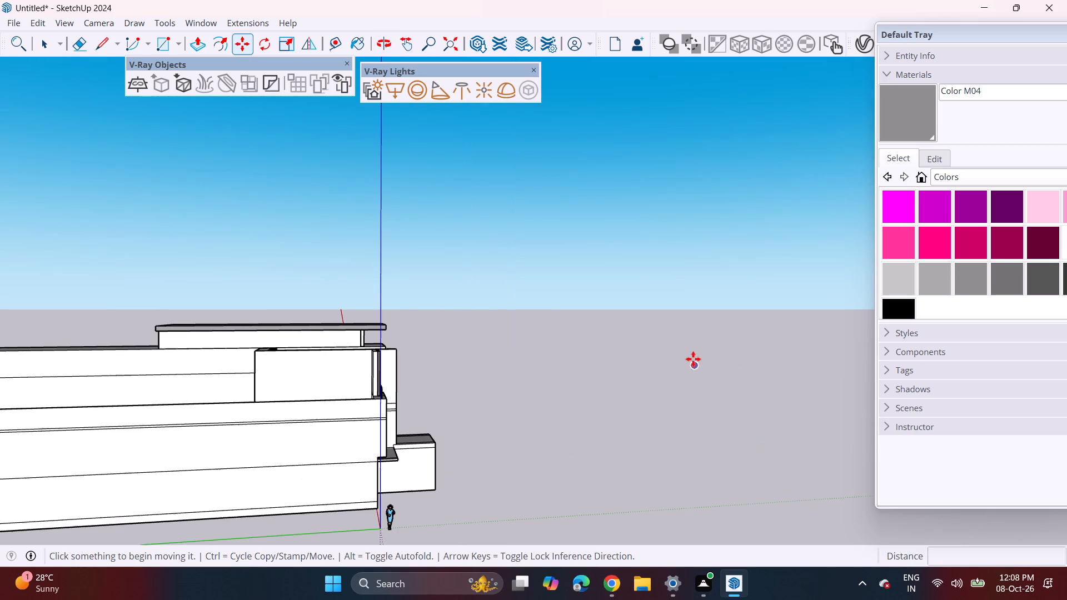
scroll(693, 359, up, 1)
middle_drag(666, 392, 480, 399)
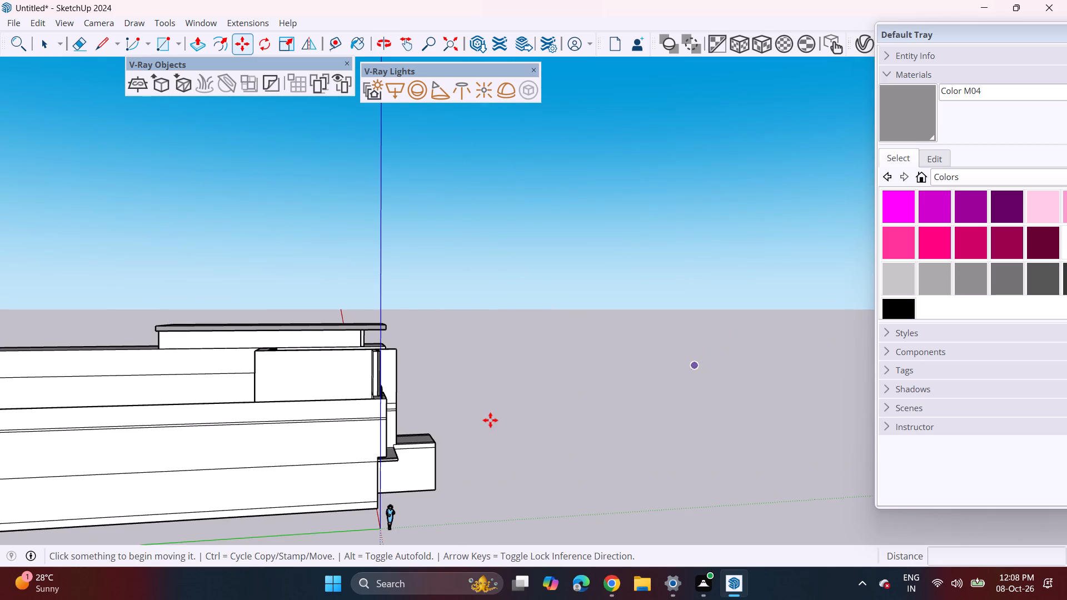
scroll(424, 436, down, 3)
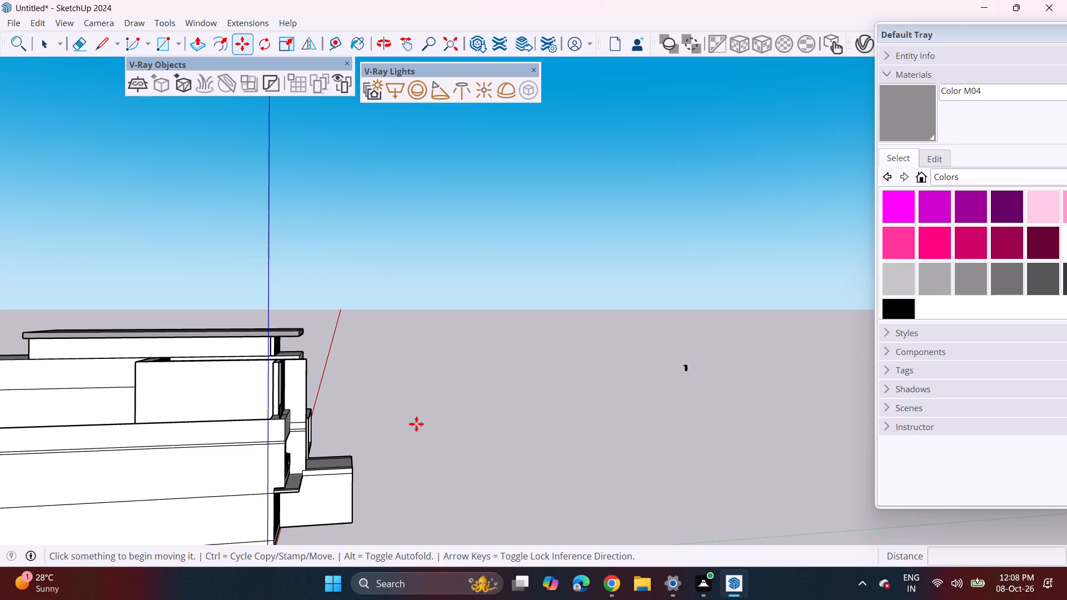
middle_drag(485, 399, 183, 407)
scroll(400, 378, up, 2)
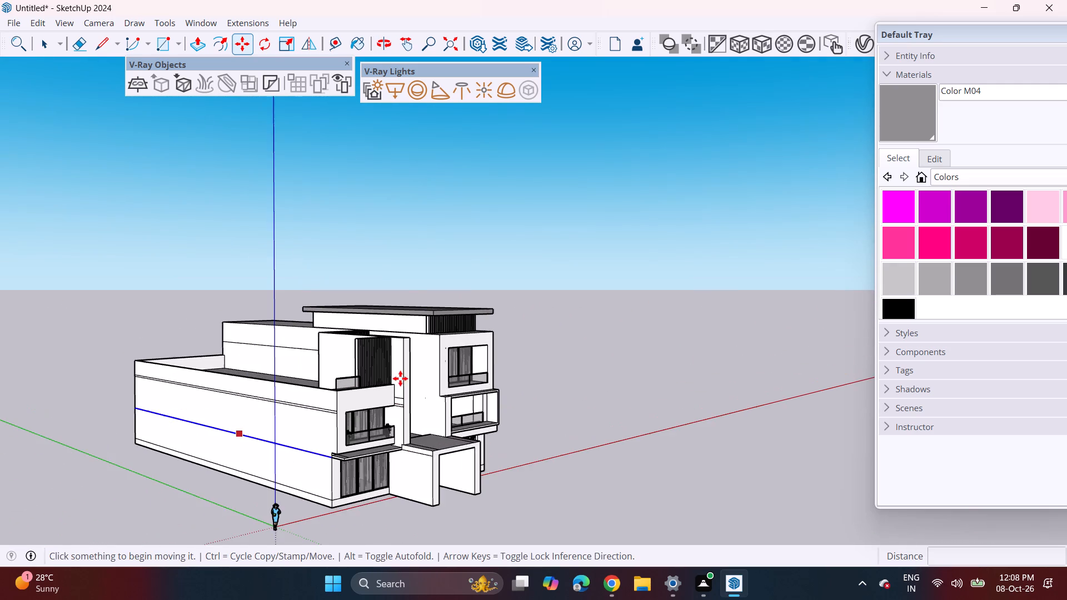
scroll(401, 382, up, 2)
middle_drag(447, 396, 283, 387)
scroll(395, 387, up, 3)
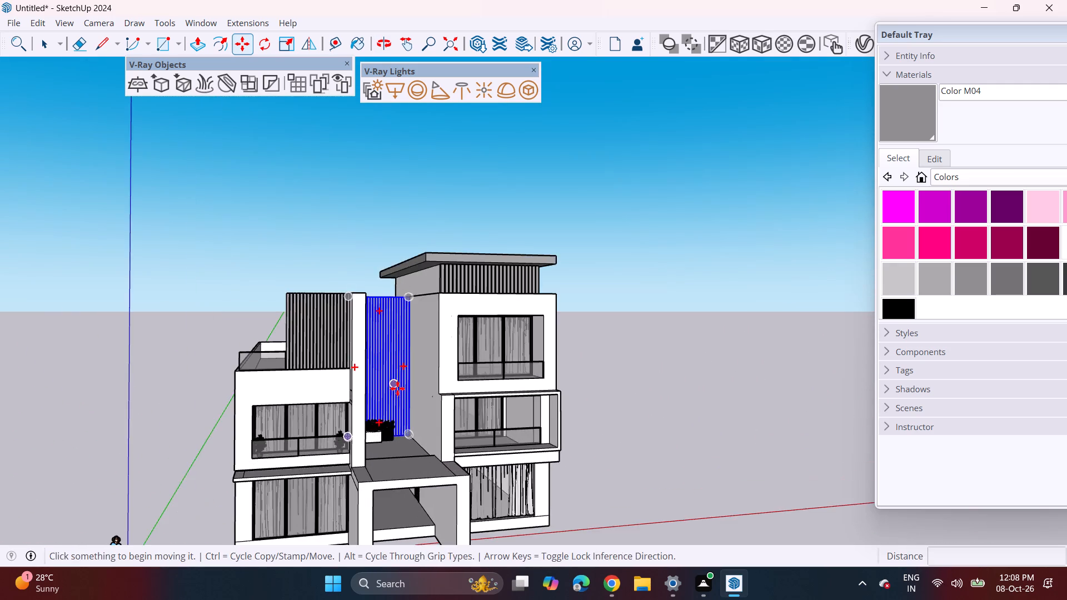
middle_drag(428, 404, 369, 381)
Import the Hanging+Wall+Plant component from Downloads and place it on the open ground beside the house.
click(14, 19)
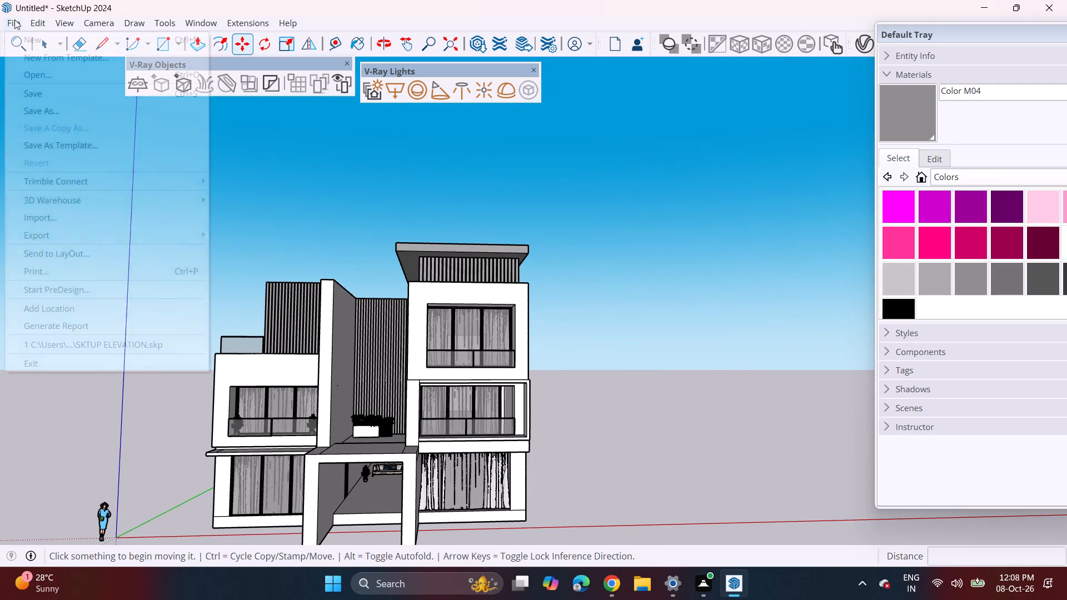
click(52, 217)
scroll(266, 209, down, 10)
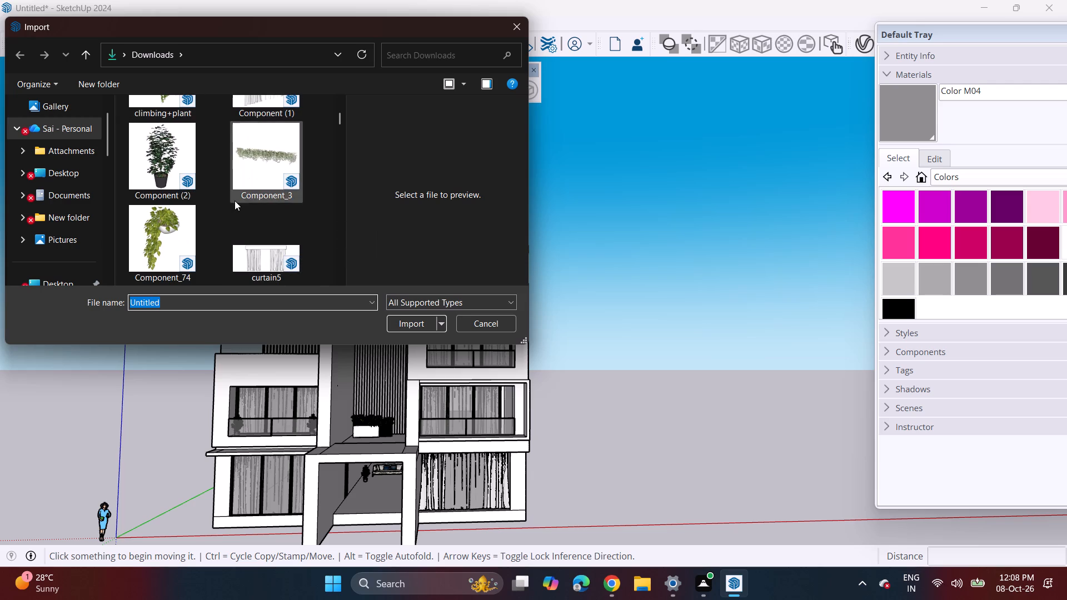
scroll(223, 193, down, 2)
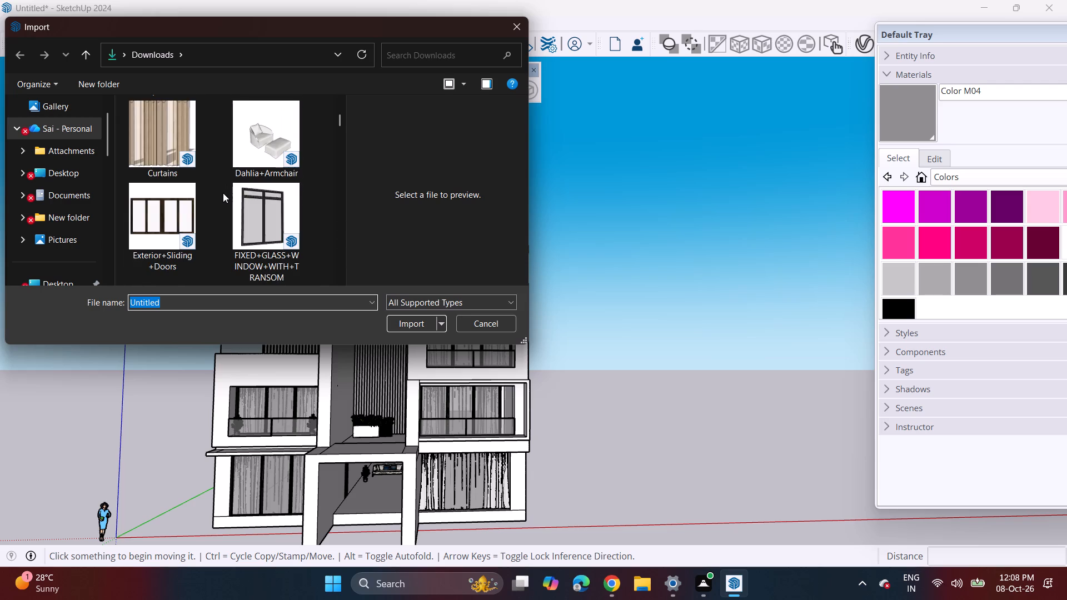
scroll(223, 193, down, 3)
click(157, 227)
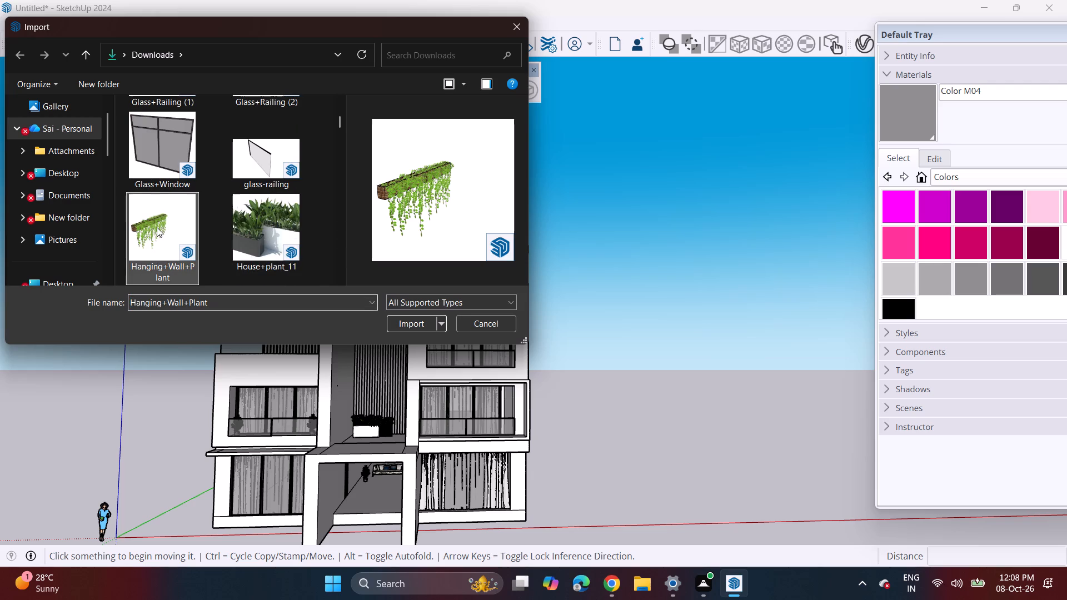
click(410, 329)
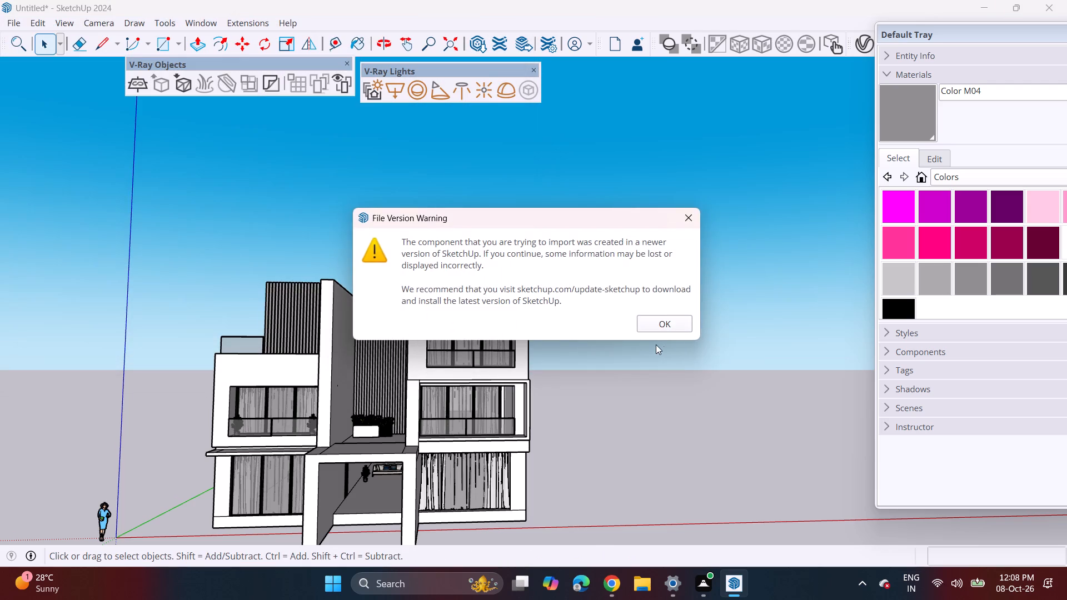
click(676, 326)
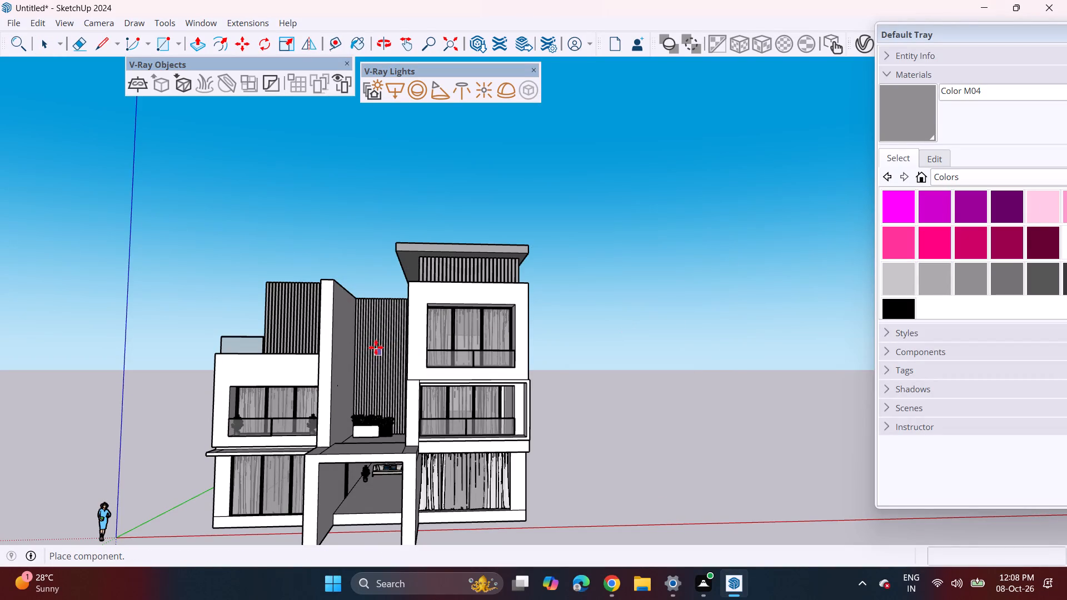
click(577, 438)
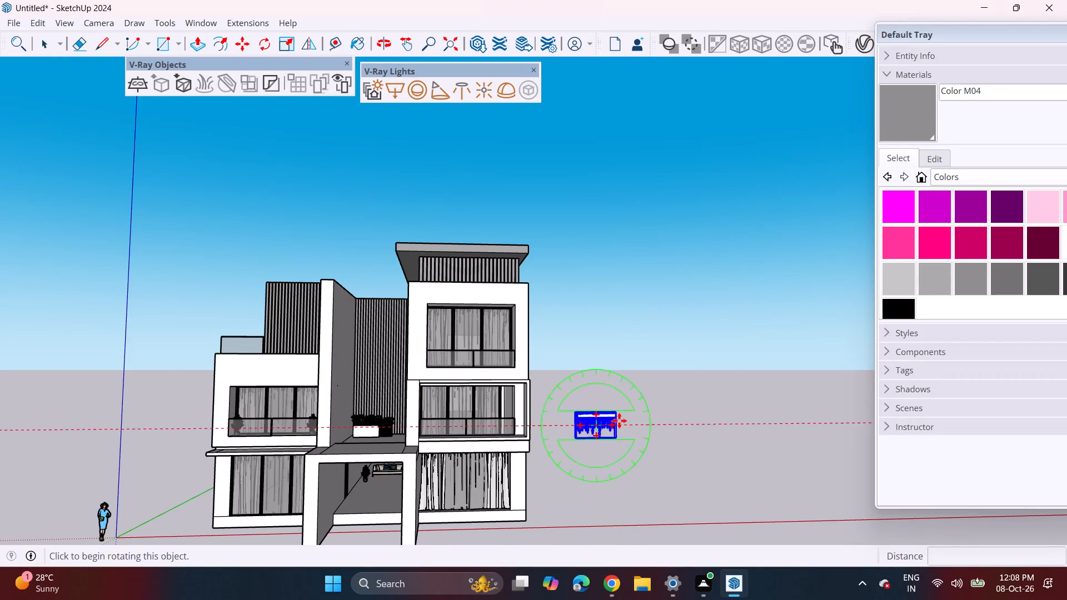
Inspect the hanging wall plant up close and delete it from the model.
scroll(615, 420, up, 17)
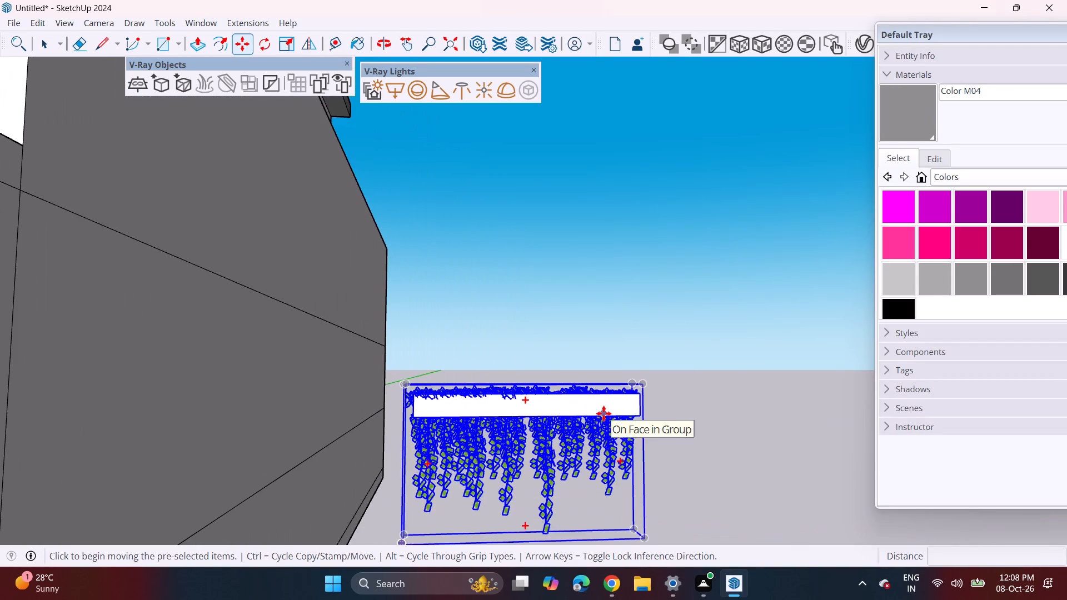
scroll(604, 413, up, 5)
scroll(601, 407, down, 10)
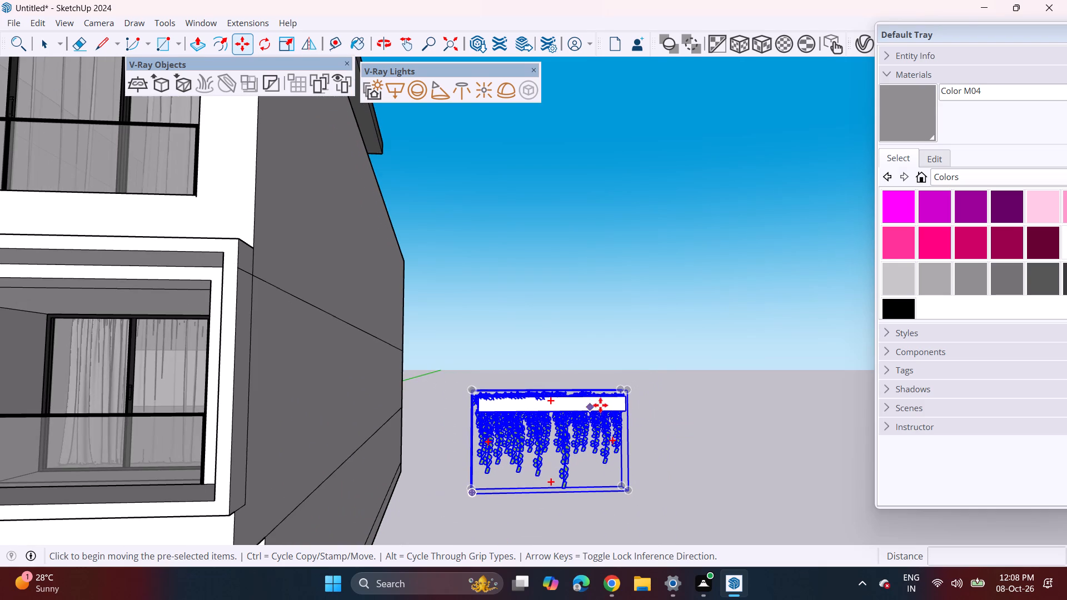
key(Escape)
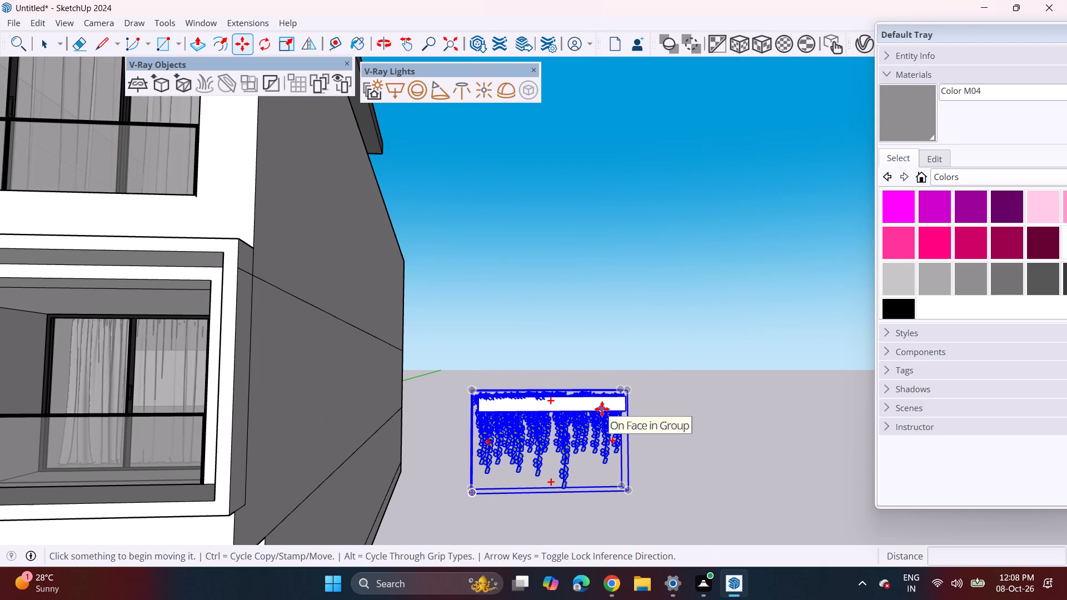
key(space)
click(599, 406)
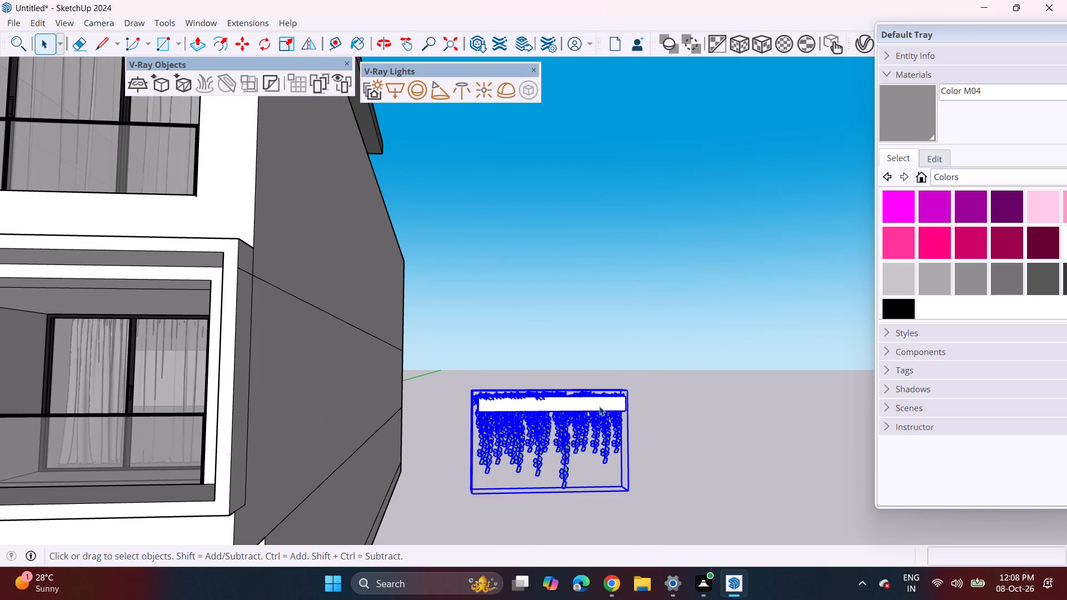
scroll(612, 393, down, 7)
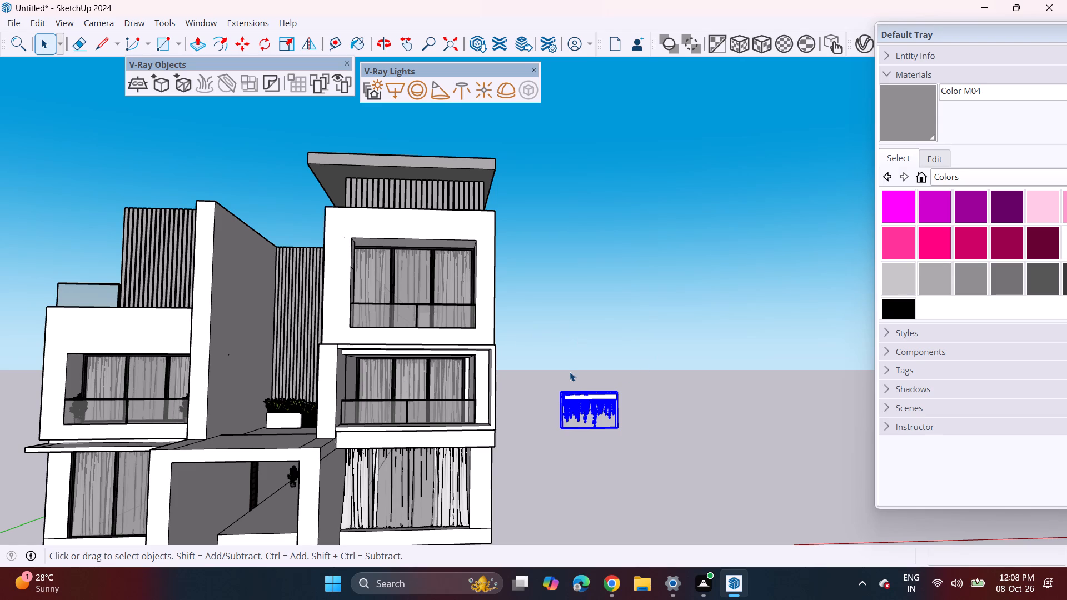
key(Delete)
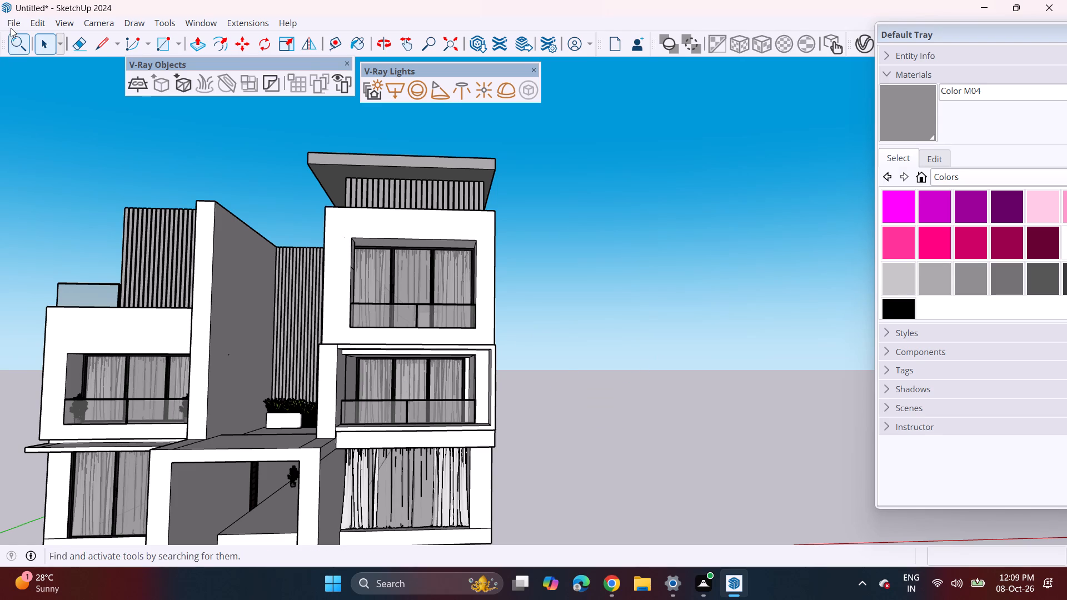
Import the Component_3 hanging greenery from Downloads and place it on the open ground beside the house.
click(11, 25)
click(45, 222)
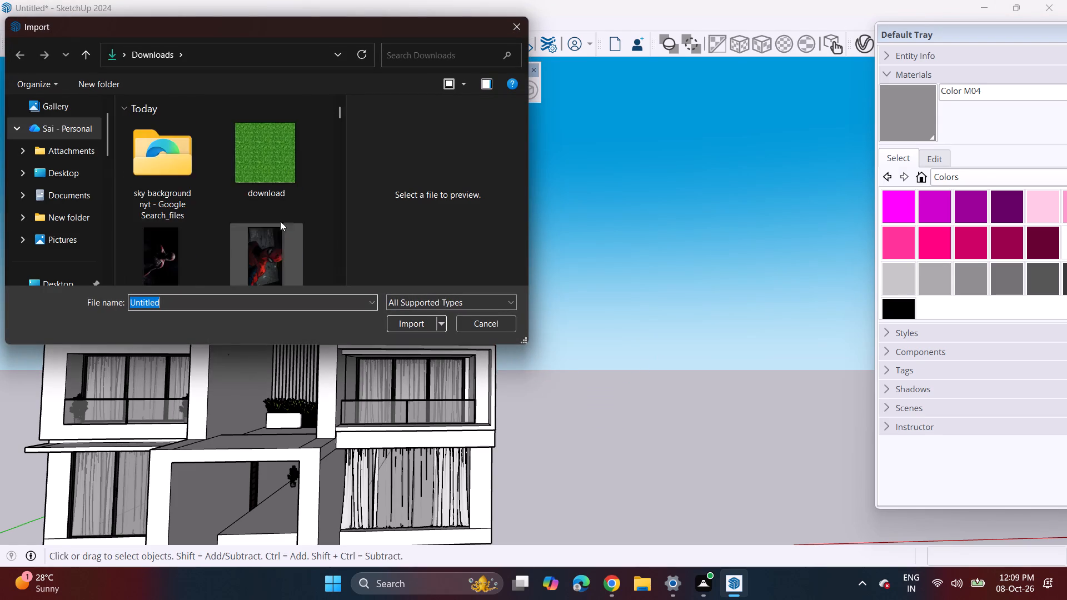
scroll(278, 216, down, 10)
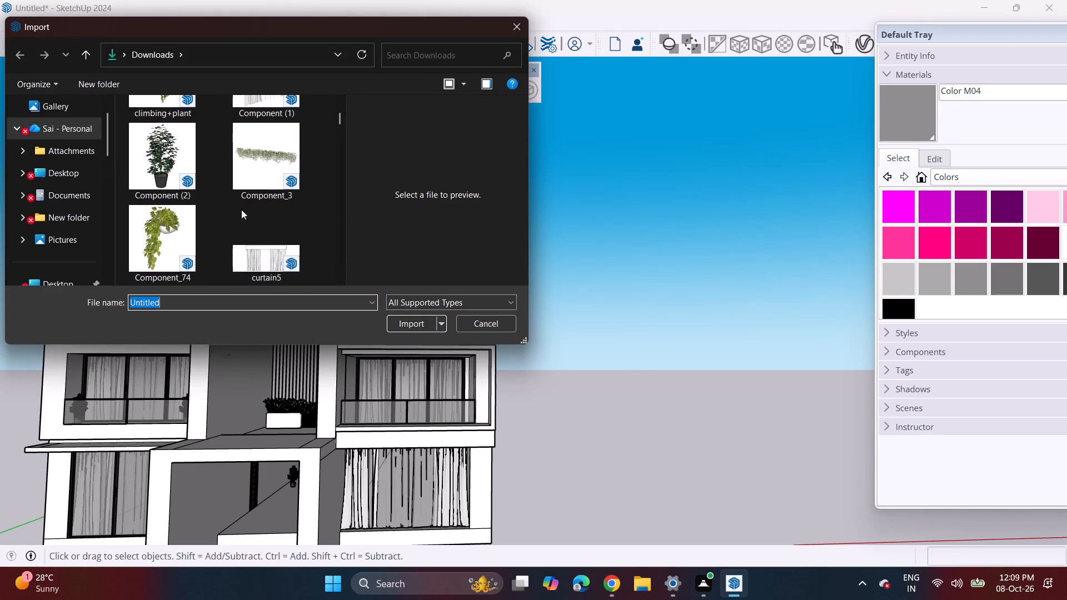
click(267, 177)
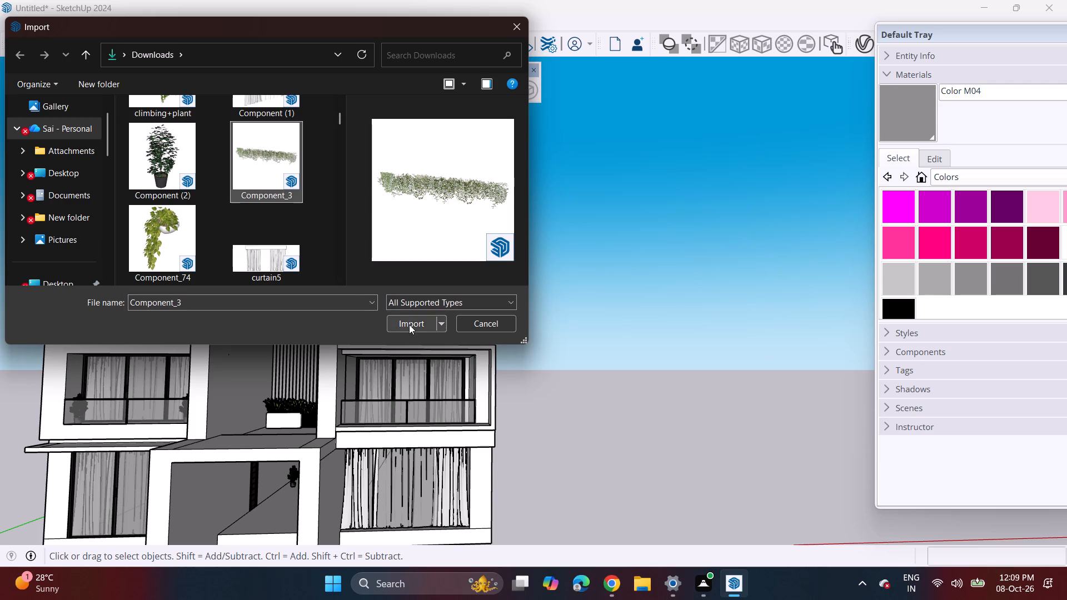
click(409, 324)
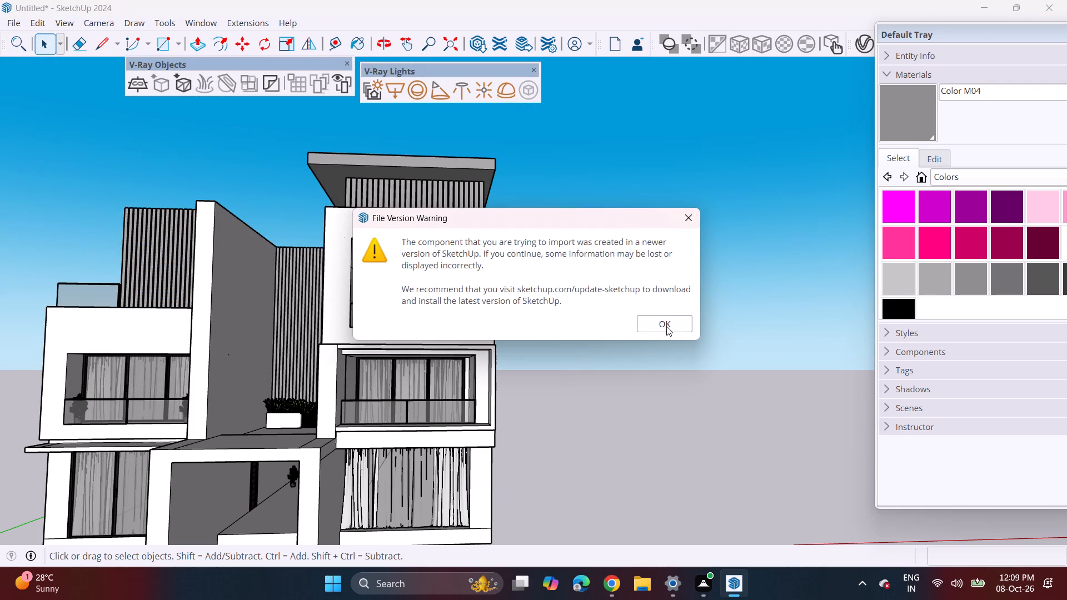
click(666, 326)
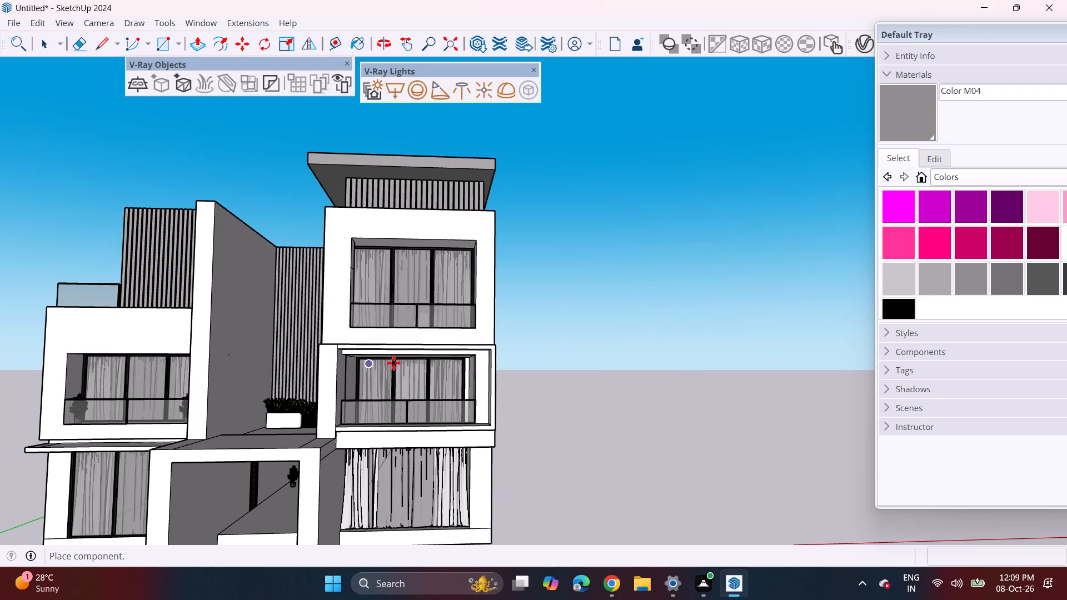
double_click(572, 412)
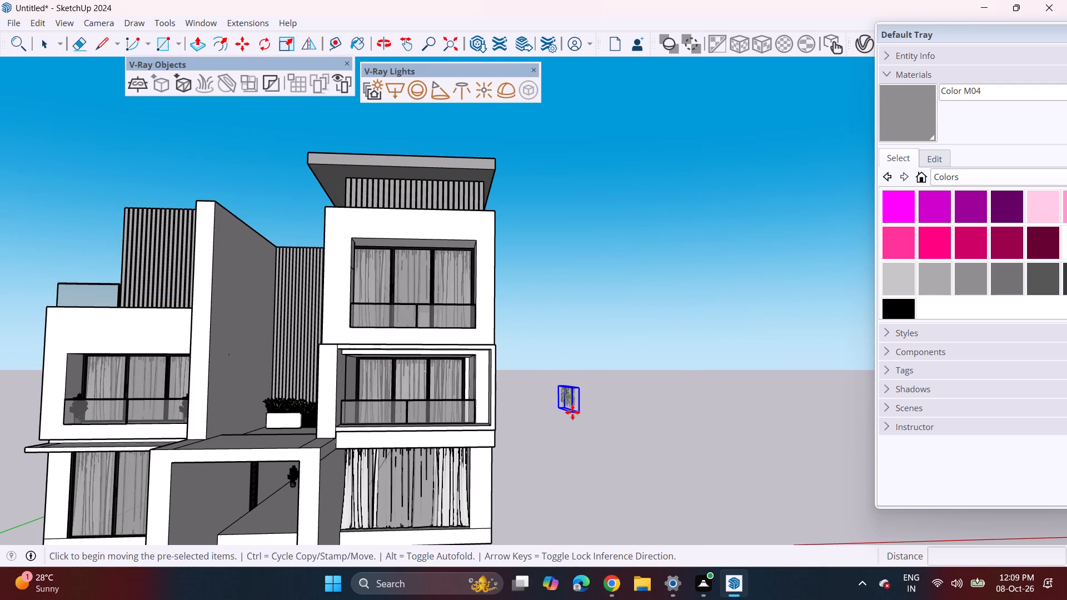
Rotate the hanging greenery 90 degrees in the horizontal plane so its length runs parallel to the front facade.
scroll(271, 89, down, 3)
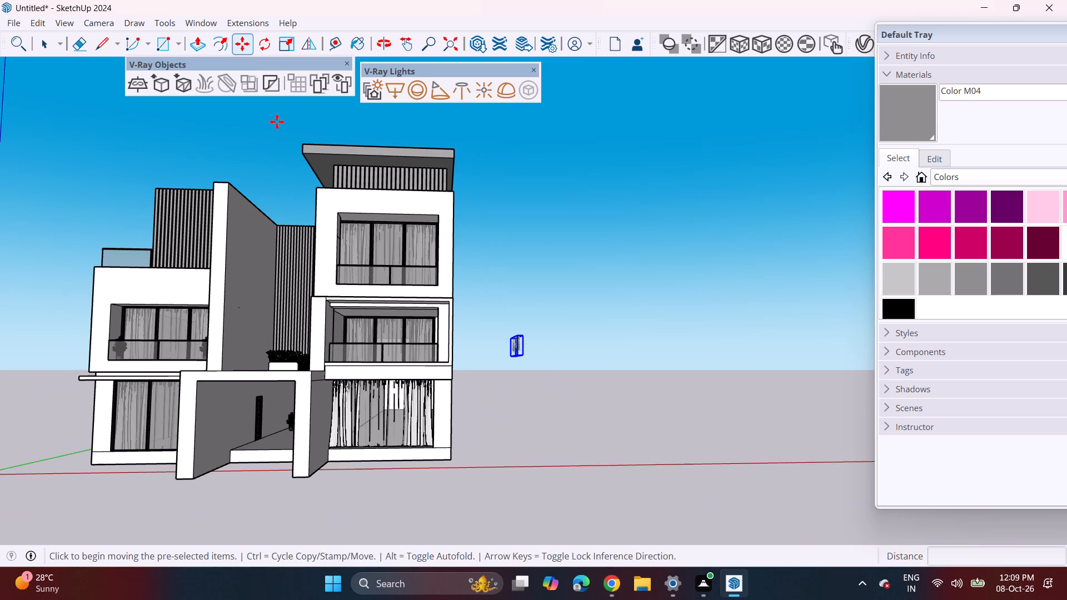
middle_drag(268, 26, 274, 82)
click(259, 45)
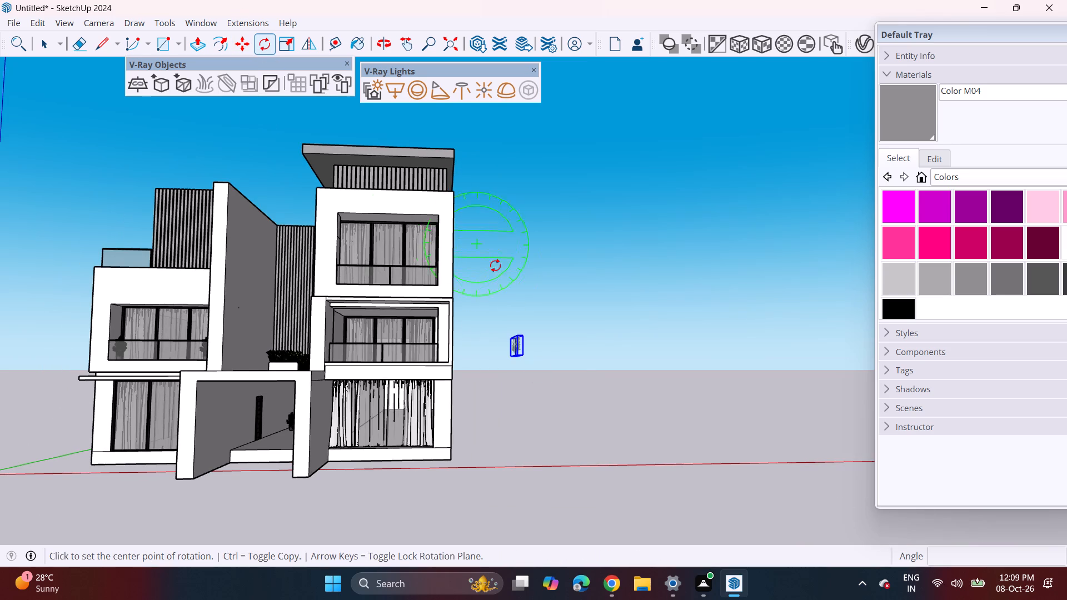
middle_drag(561, 404, 555, 442)
middle_drag(551, 445, 547, 479)
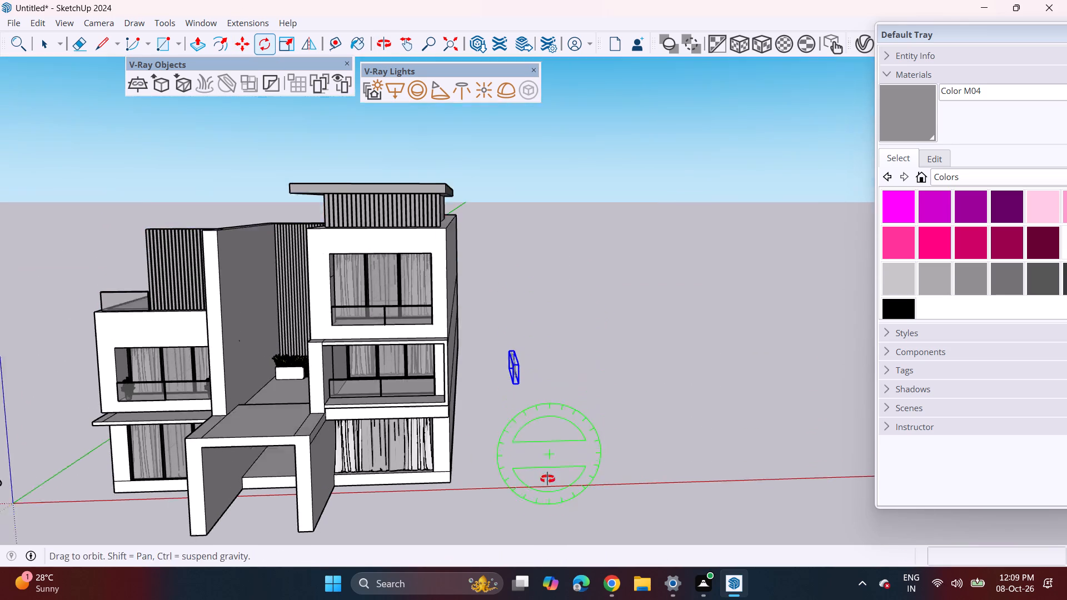
middle_drag(547, 479, 546, 497)
click(574, 434)
click(641, 435)
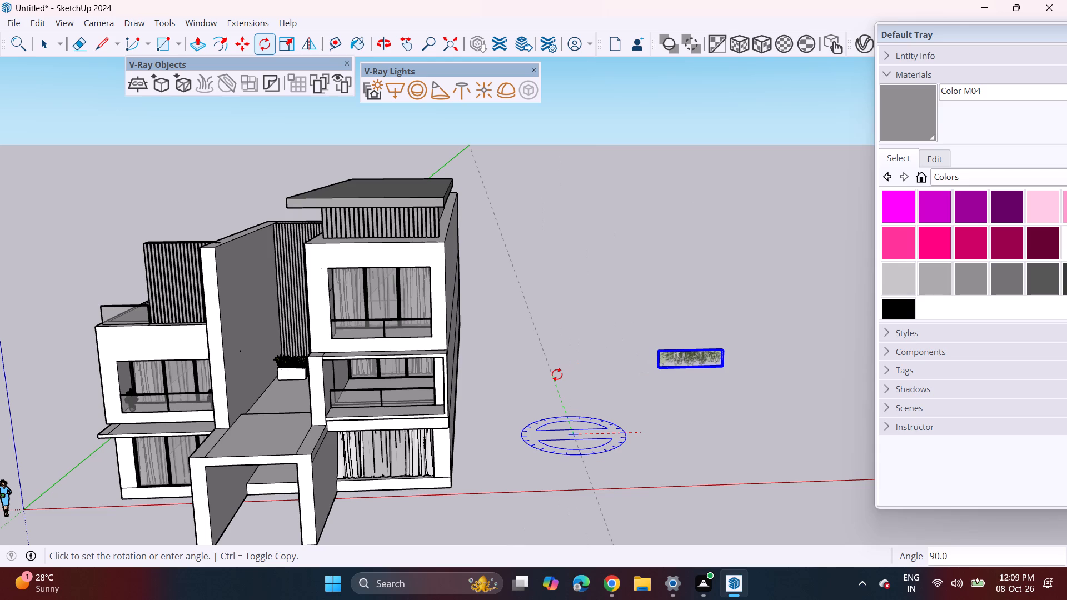
click(556, 375)
Move the hanging greenery by its lower corner onto the upper part of the recessed slatted wall above the planter.
key(m)
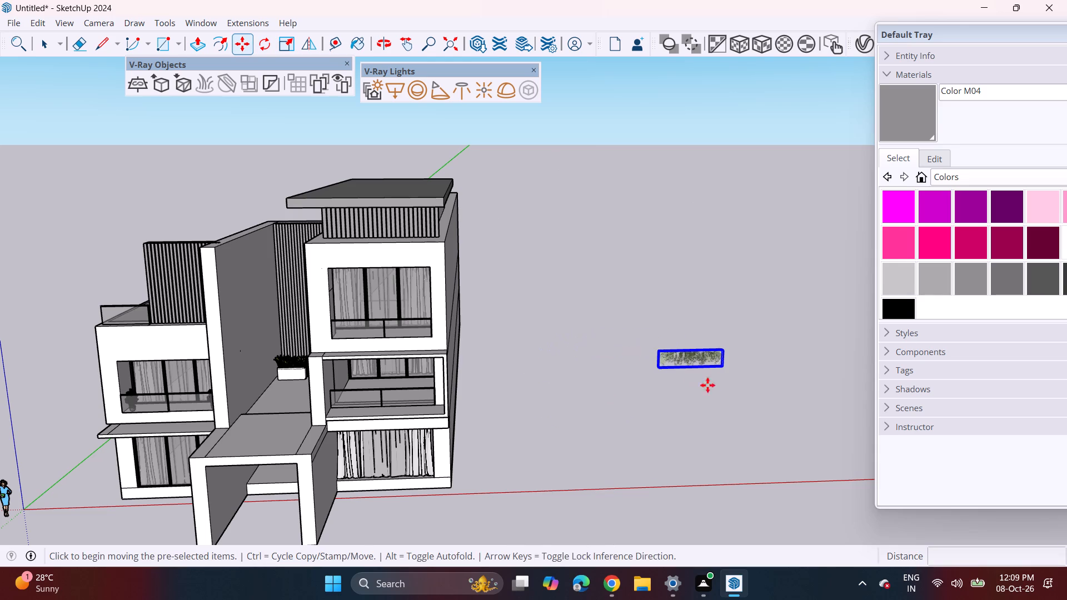
click(725, 367)
middle_drag(291, 242, 345, 228)
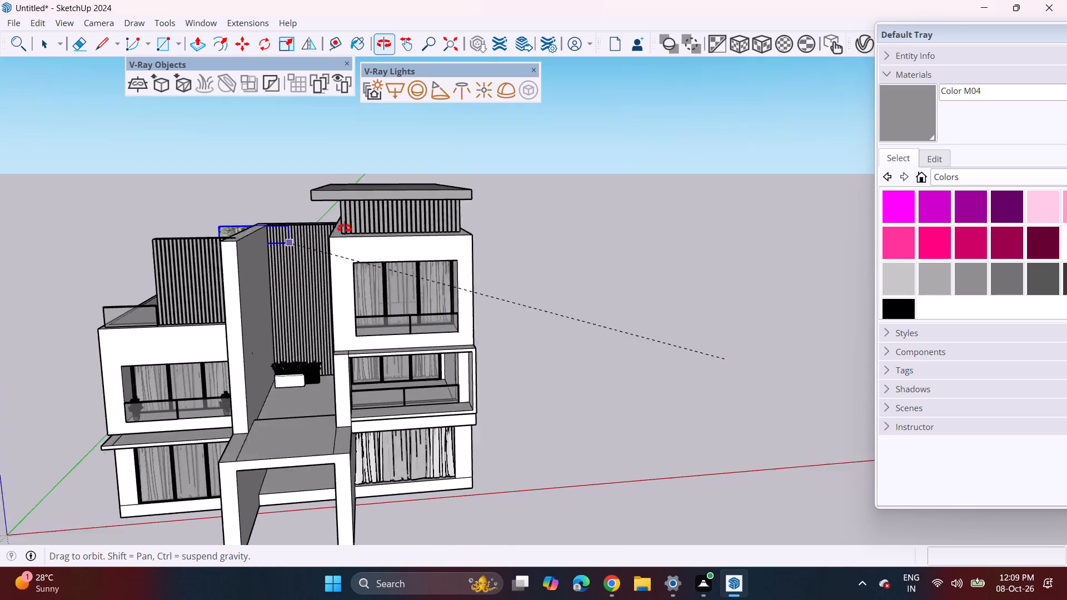
middle_drag(345, 228, 405, 218)
scroll(365, 254, up, 3)
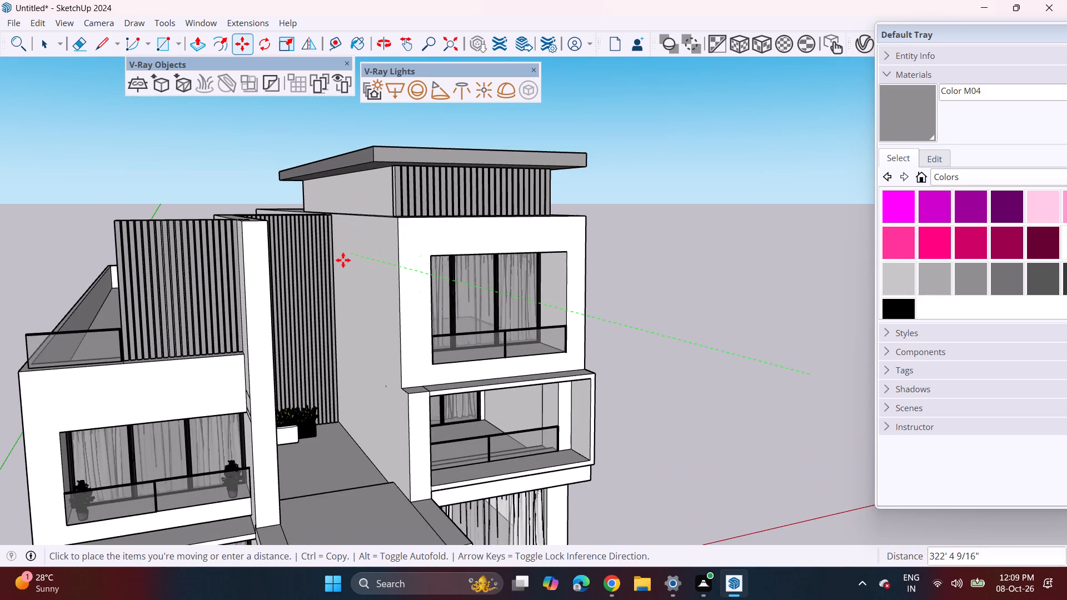
scroll(343, 260, up, 8)
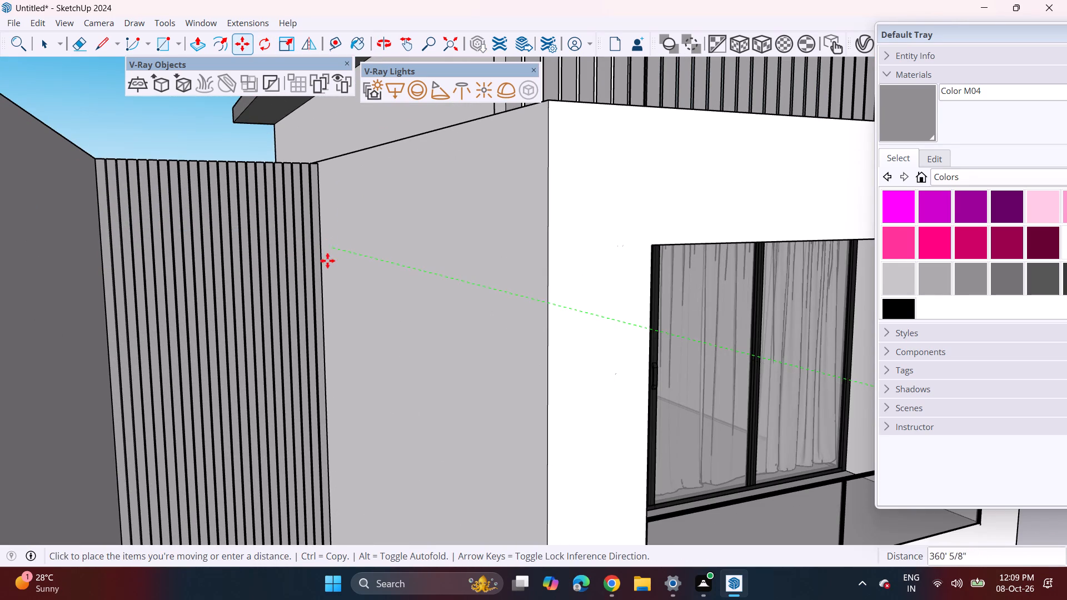
click(327, 262)
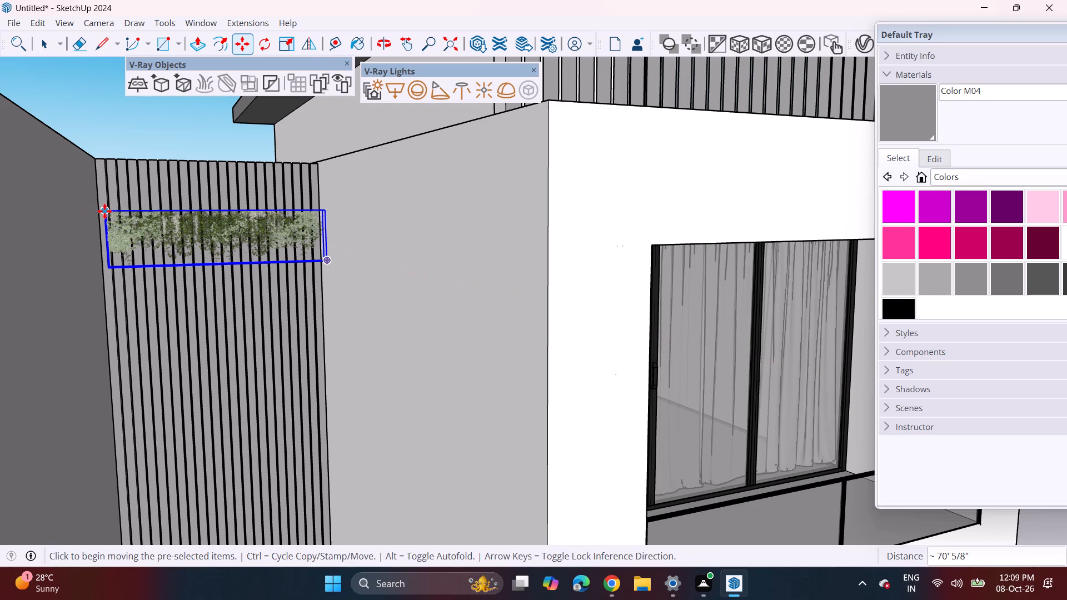
Shift the hanging greenery sideways and up about 2' 10" to align its upper corner with the slatted wall's top corner.
click(104, 211)
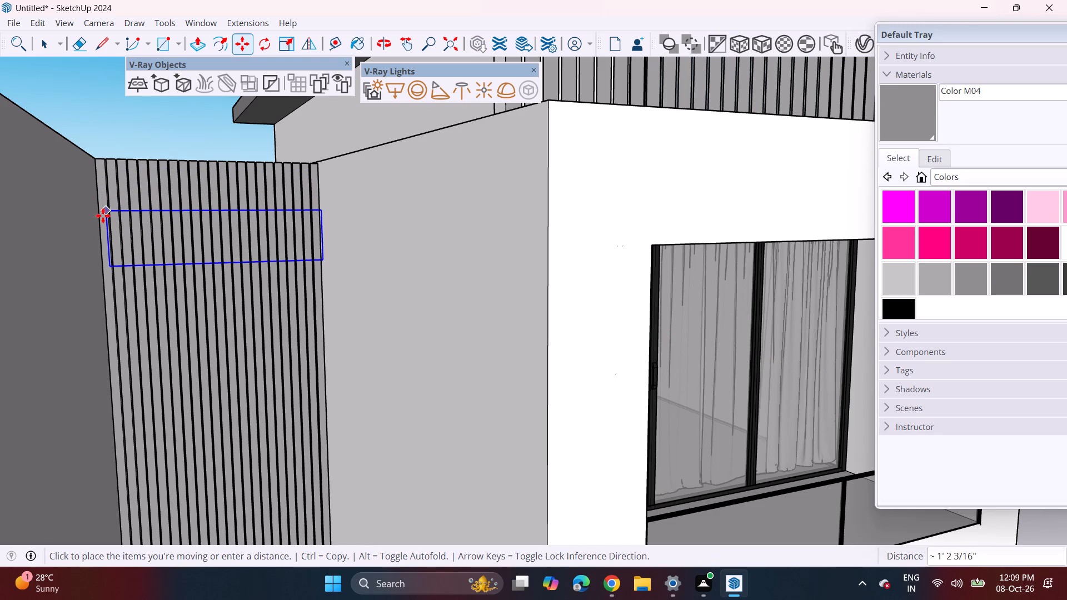
click(103, 216)
scroll(108, 197, up, 3)
middle_drag(115, 200, 114, 314)
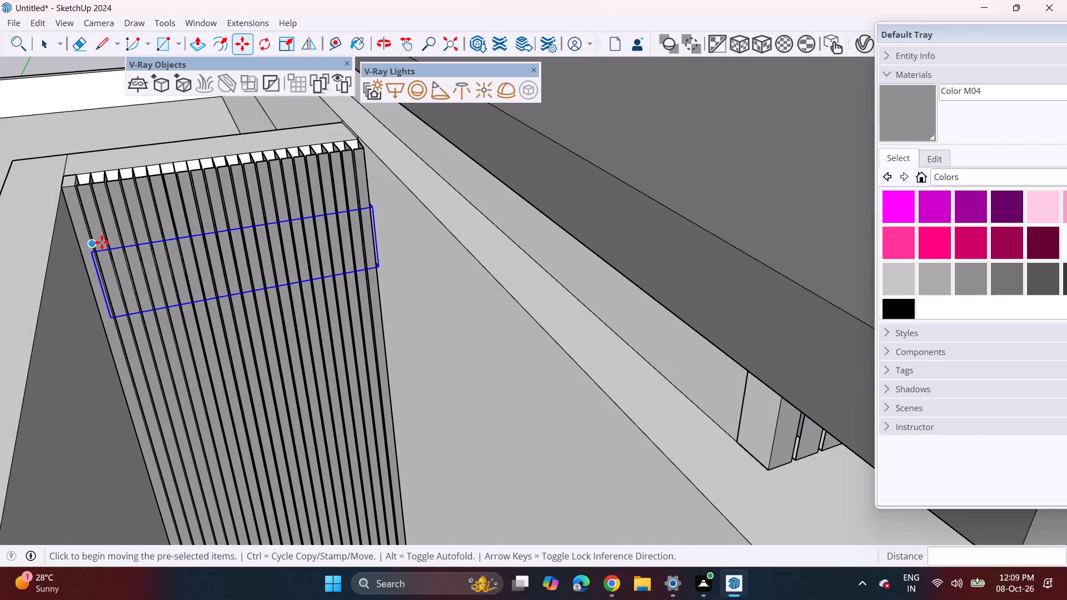
click(102, 242)
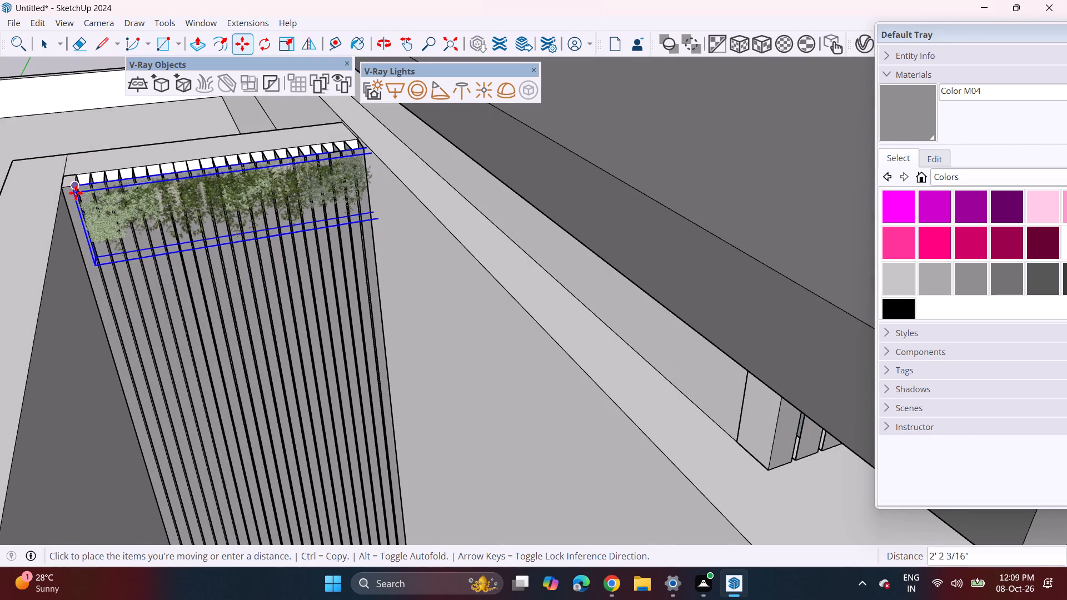
click(72, 191)
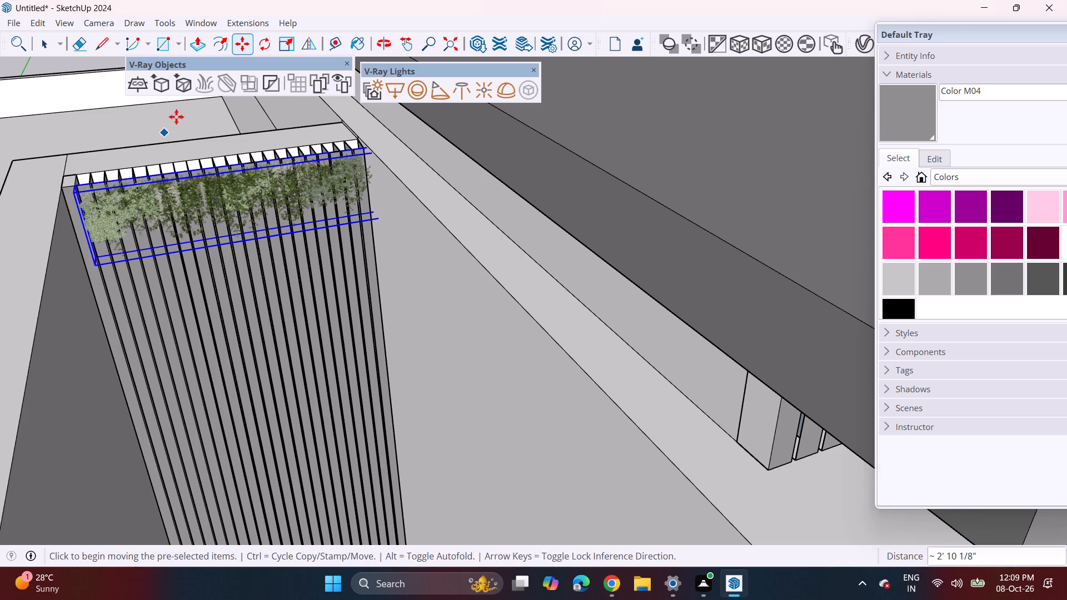
Scale the hanging greenery's depth outward from the slatted wall by a red-axis factor of 1.85.
click(284, 51)
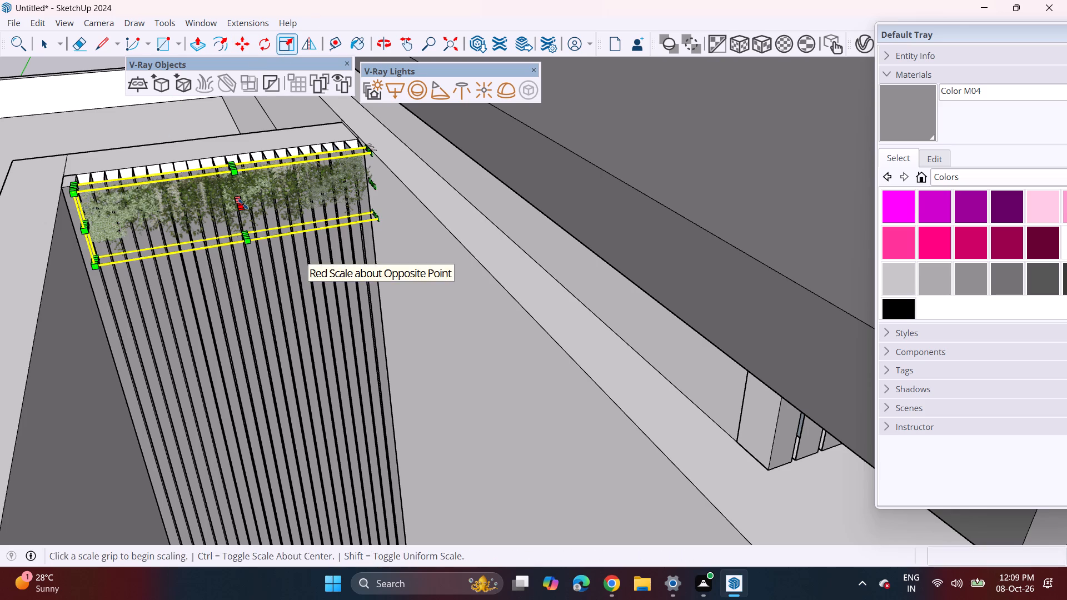
click(243, 204)
click(247, 212)
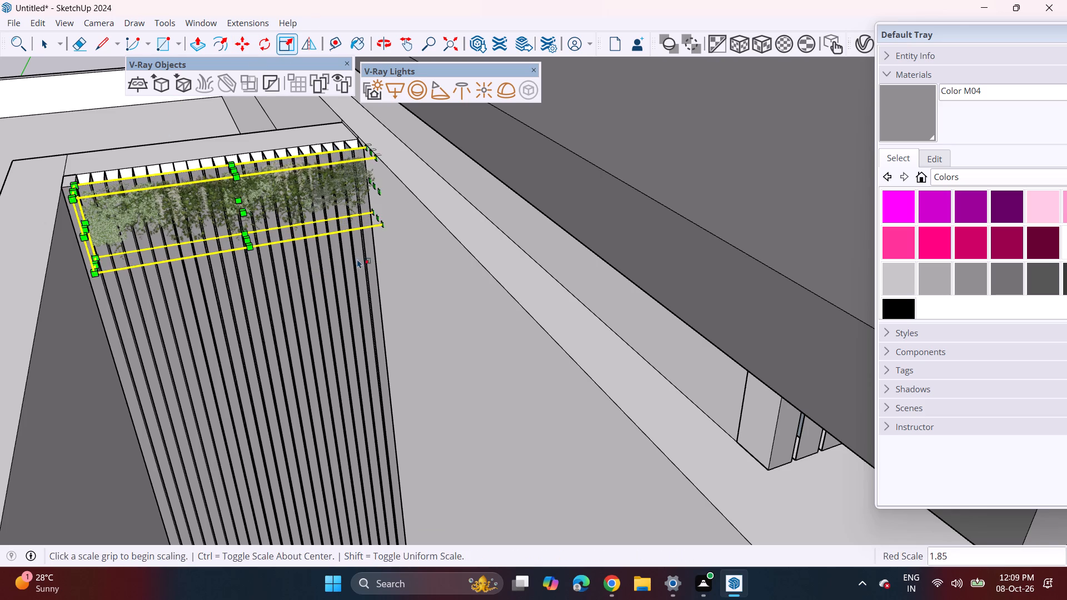
middle_drag(357, 259, 326, 215)
scroll(292, 208, down, 3)
middle_drag(302, 228, 266, 181)
scroll(268, 171, down, 5)
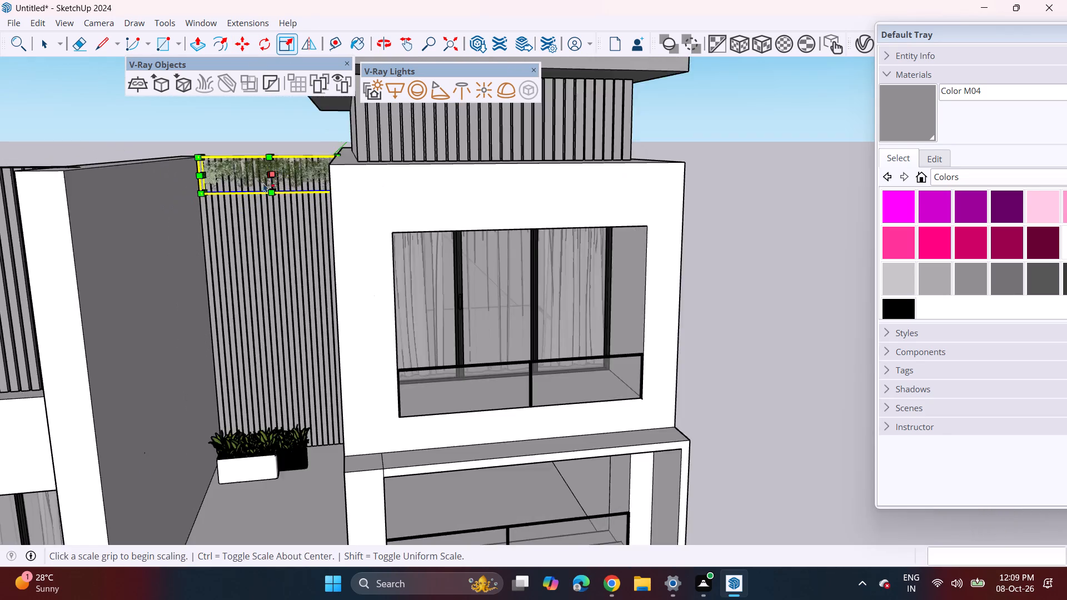
Deselect the scaled hanging greenery and import the climbing+plant model from the Downloads folder.
scroll(263, 183, down, 6)
shift+middle_drag(246, 277, 294, 224)
middle_drag(329, 202, 342, 192)
key(space)
click(612, 267)
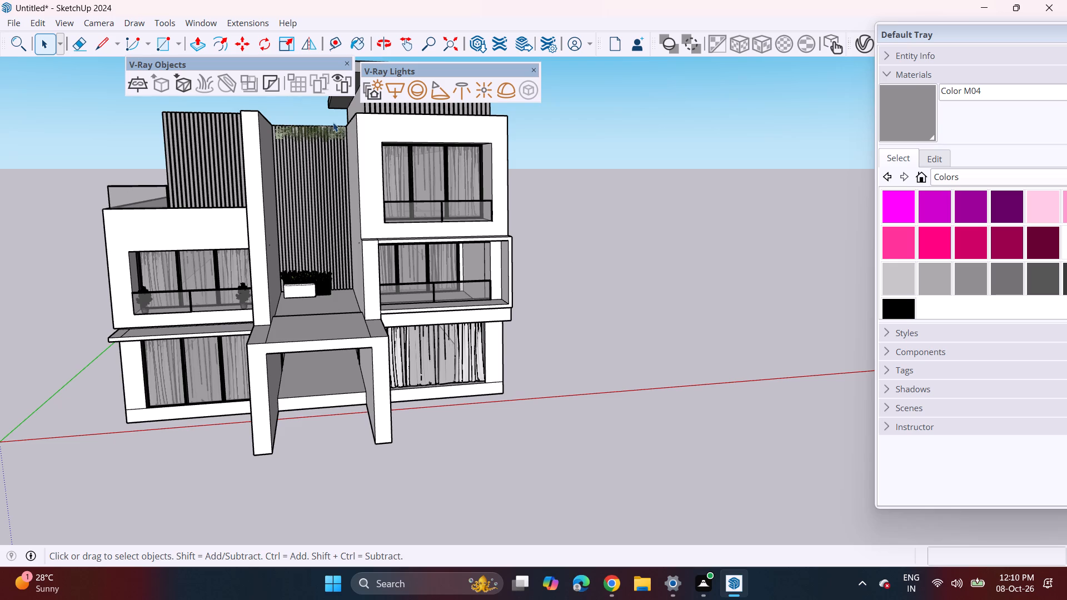
click(13, 27)
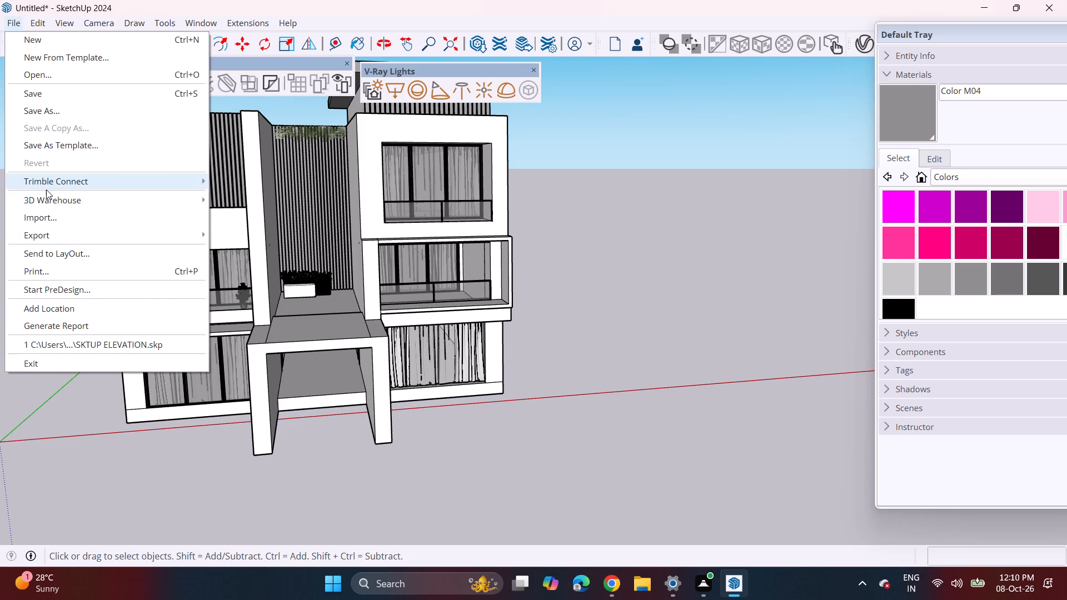
click(50, 212)
scroll(198, 197, down, 3)
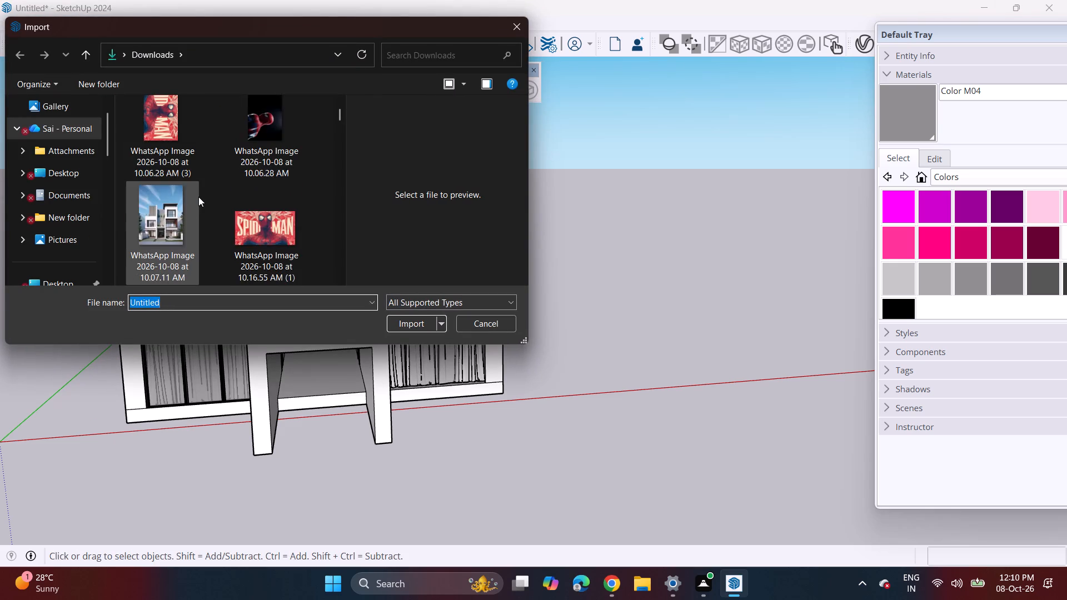
scroll(198, 197, down, 6)
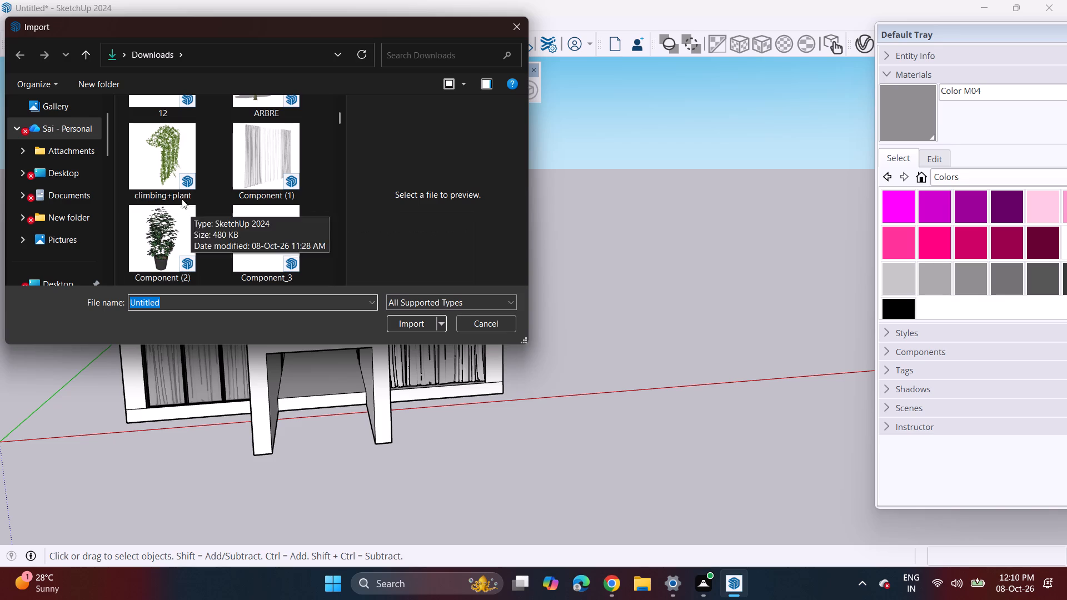
click(159, 153)
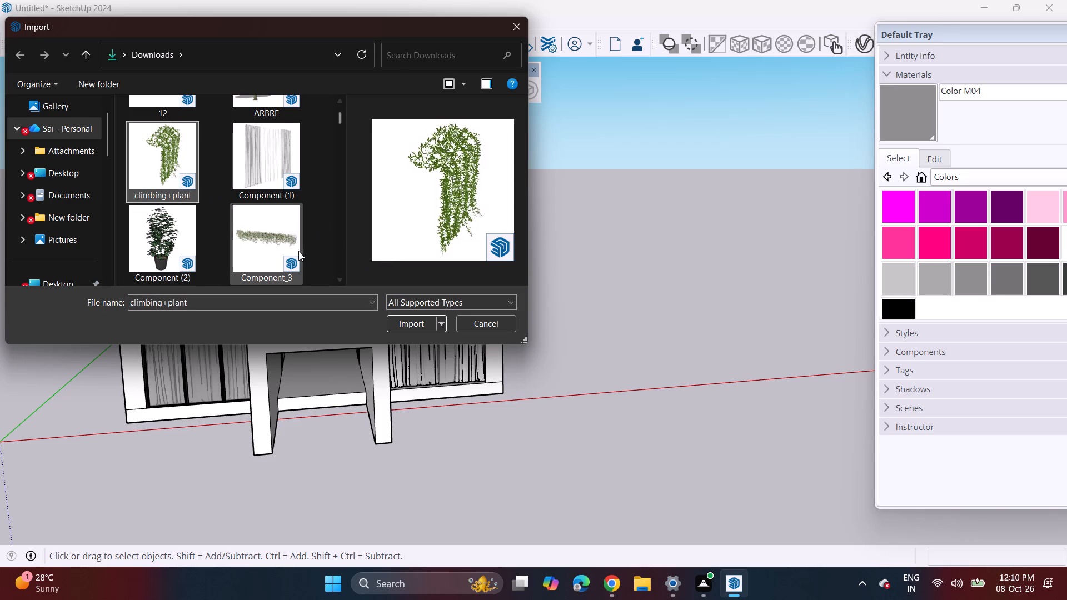
scroll(281, 246, down, 3)
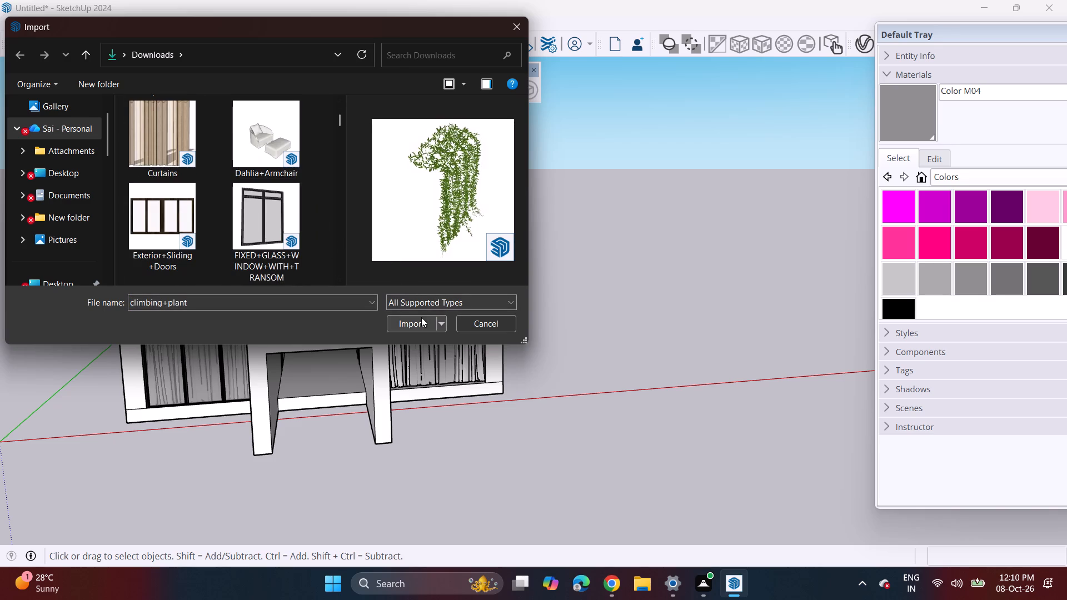
click(421, 317)
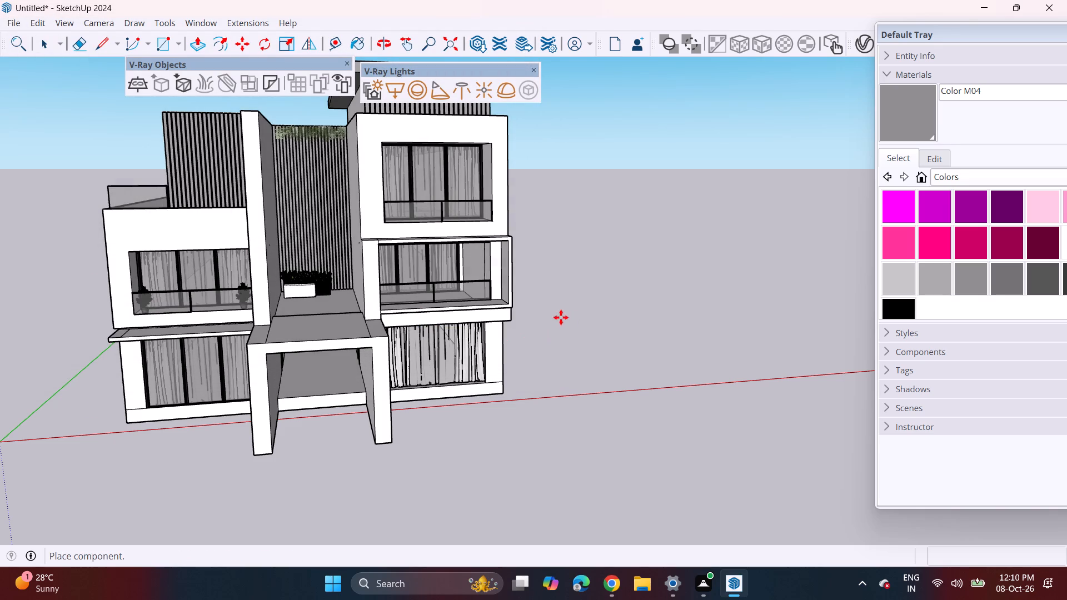
Move the climbing plant about 916' from its distant location to the open area just beside the house.
scroll(396, 268, down, 3)
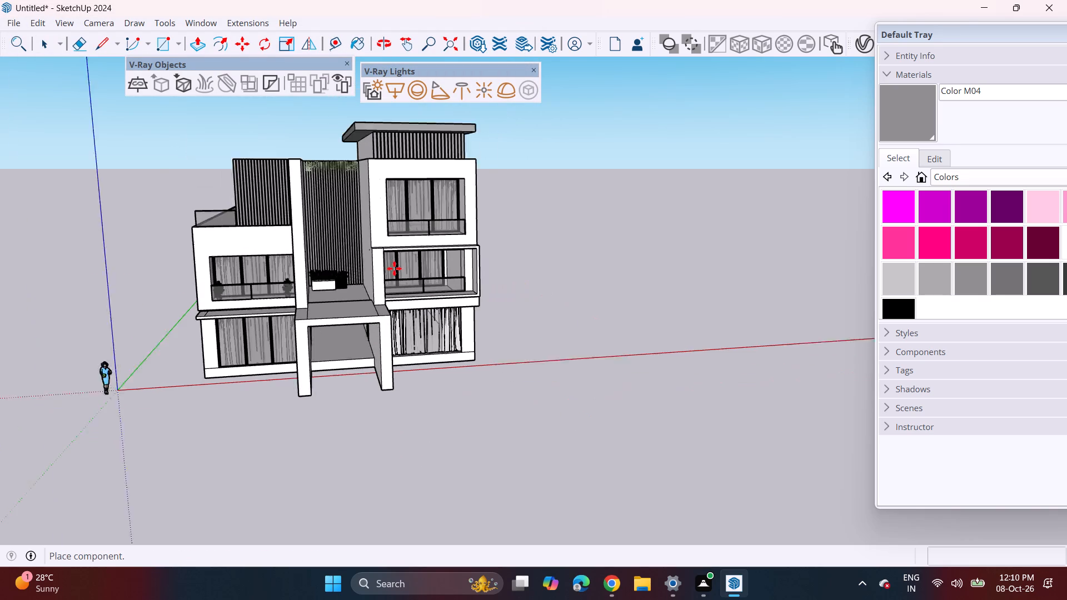
scroll(394, 268, down, 1)
middle_drag(565, 228, 526, 402)
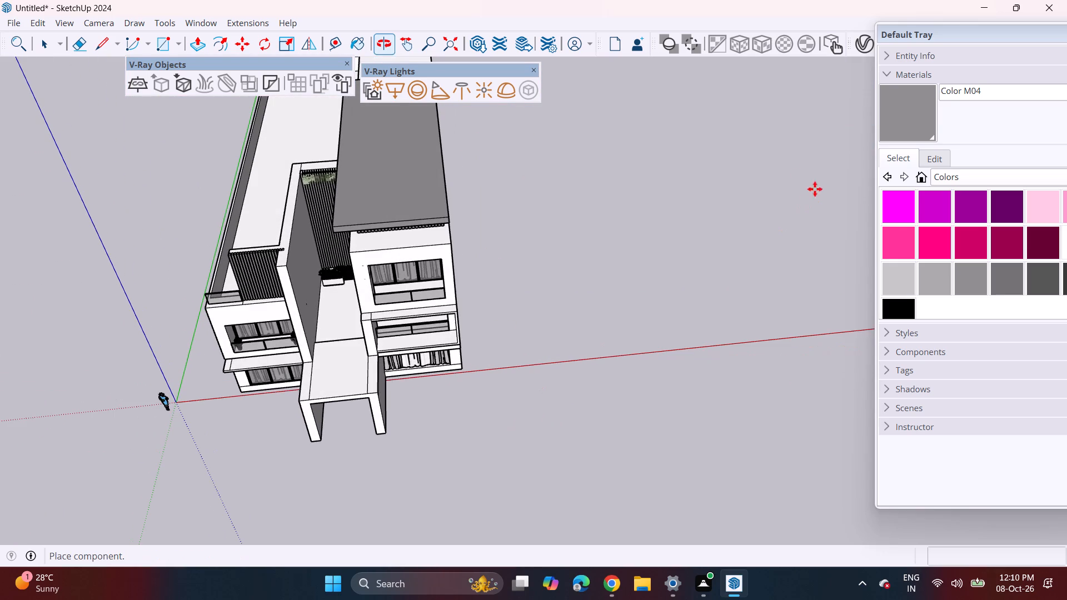
scroll(415, 237, down, 4)
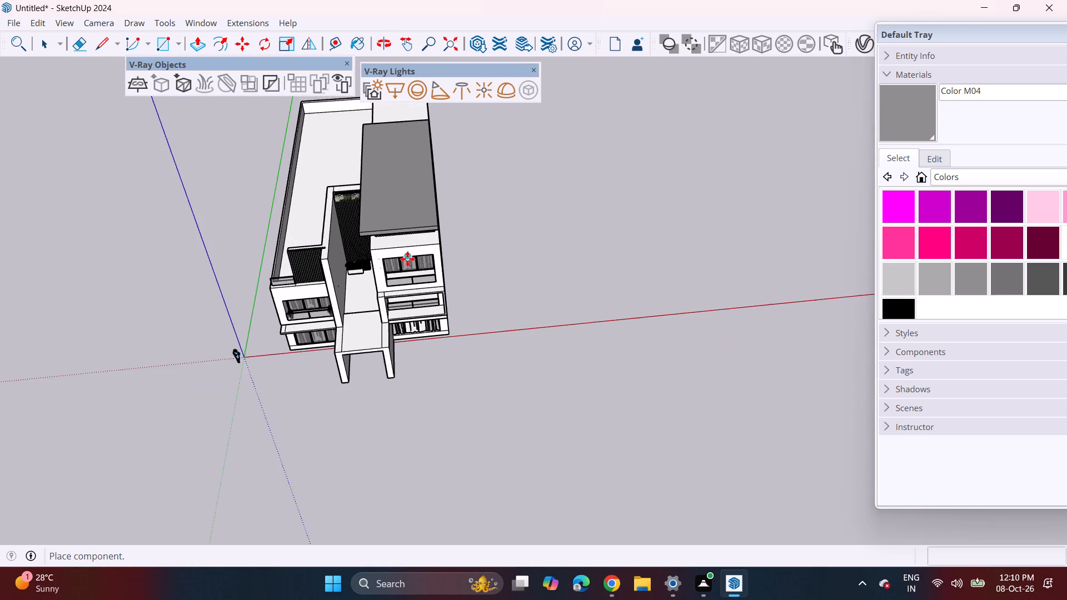
scroll(407, 259, down, 15)
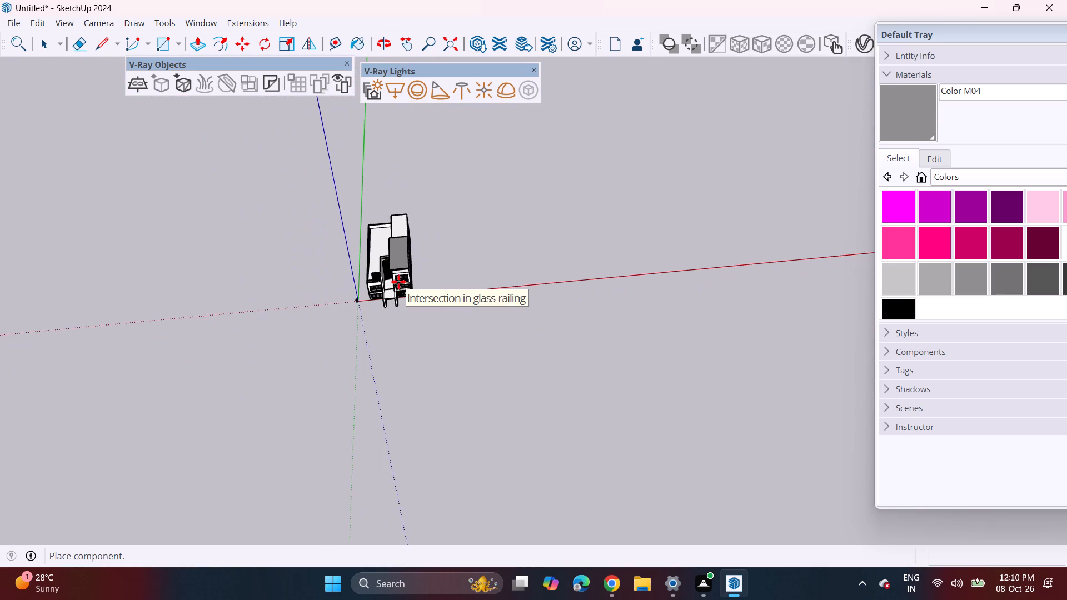
scroll(398, 282, down, 9)
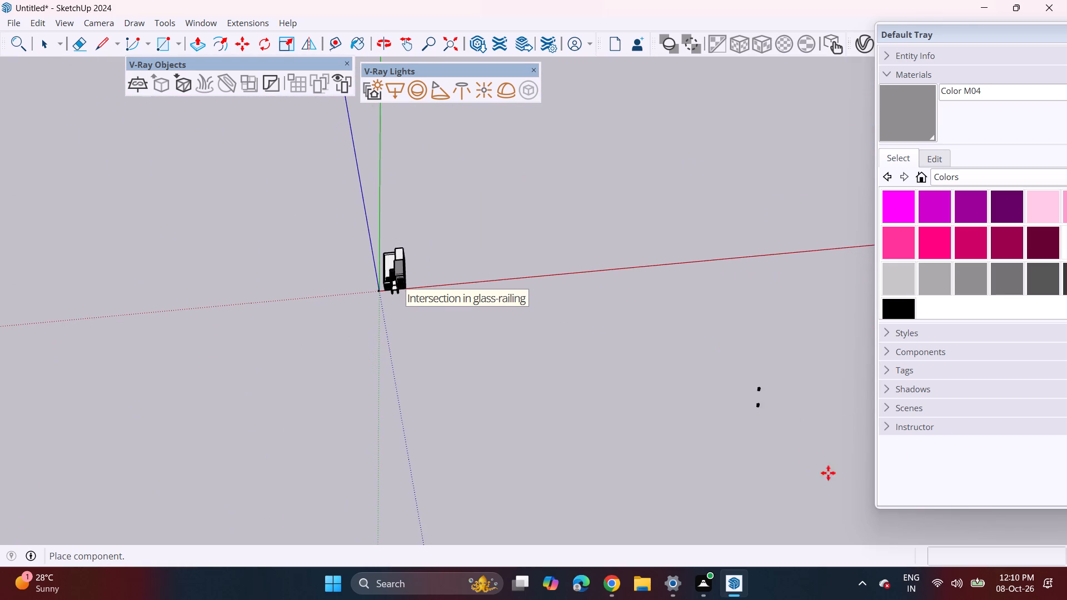
scroll(791, 435, up, 3)
scroll(761, 386, up, 6)
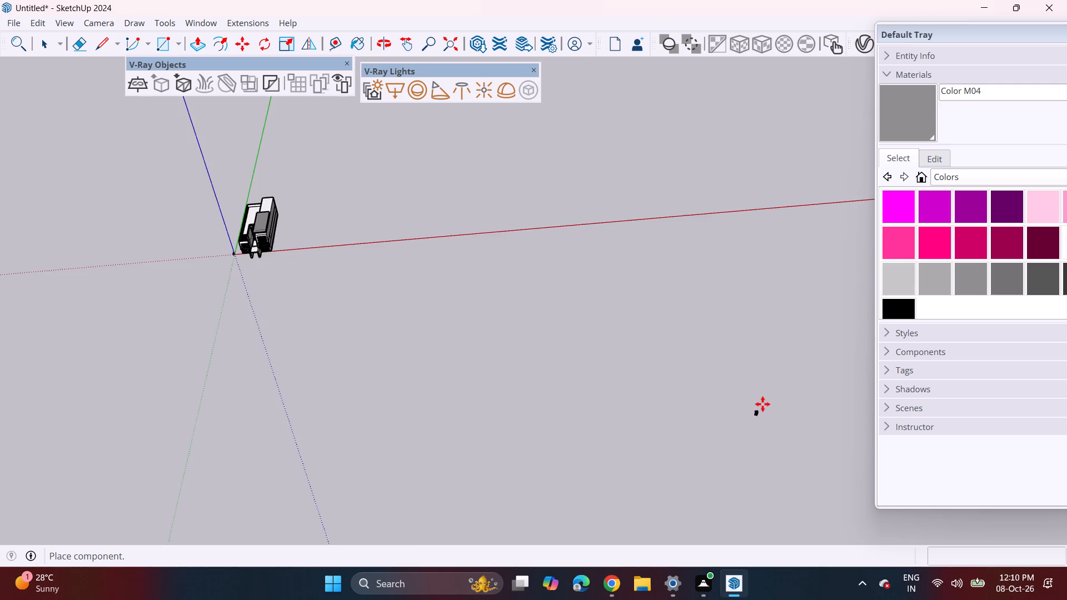
scroll(764, 413, up, 18)
scroll(739, 409, up, 3)
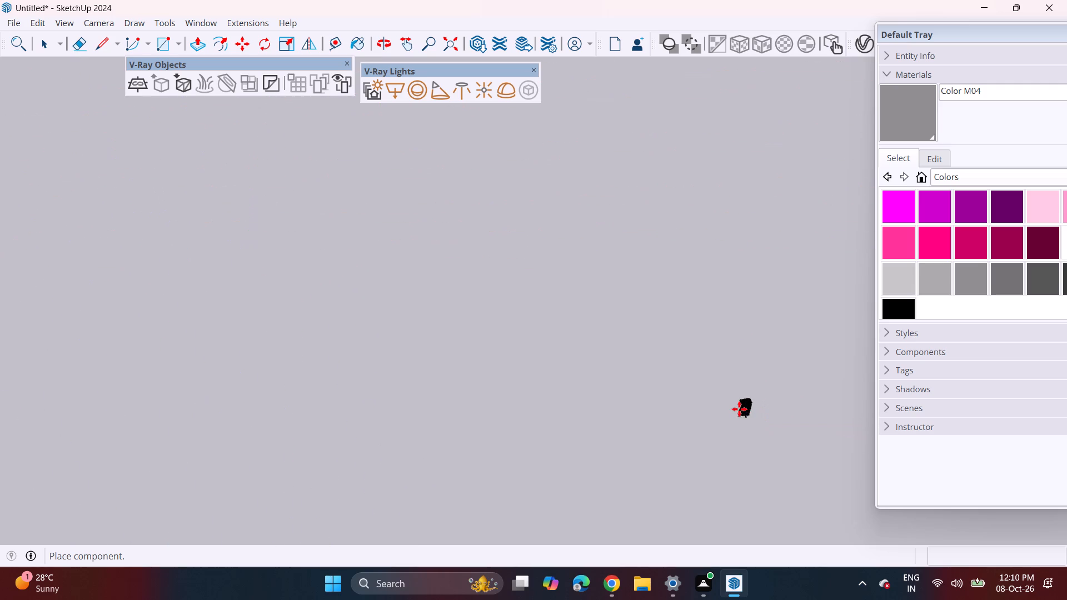
scroll(739, 409, up, 15)
scroll(744, 404, up, 11)
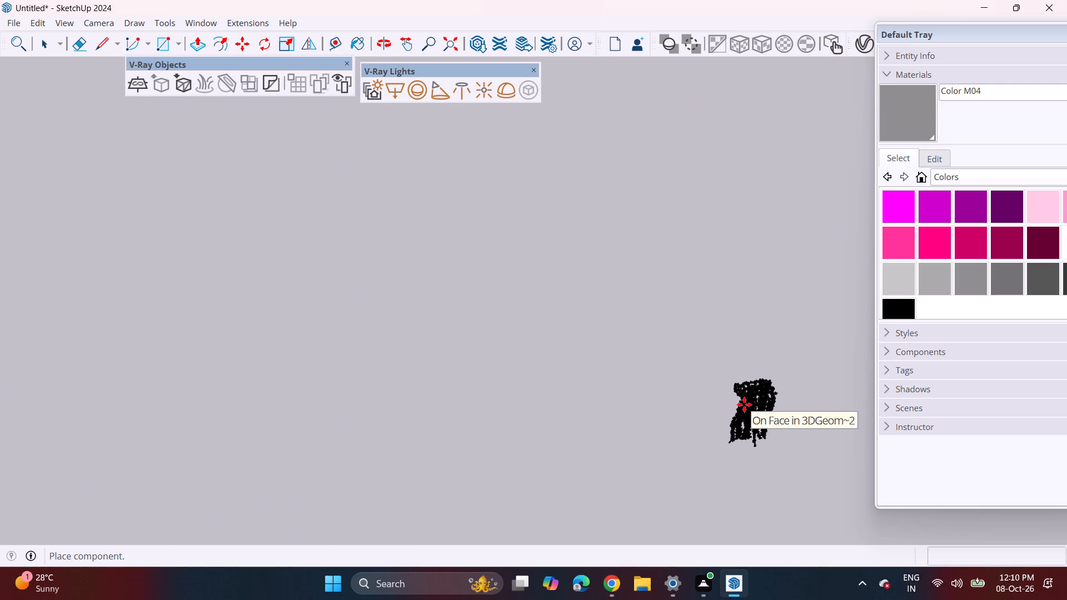
scroll(744, 404, up, 3)
key(space)
click(744, 404)
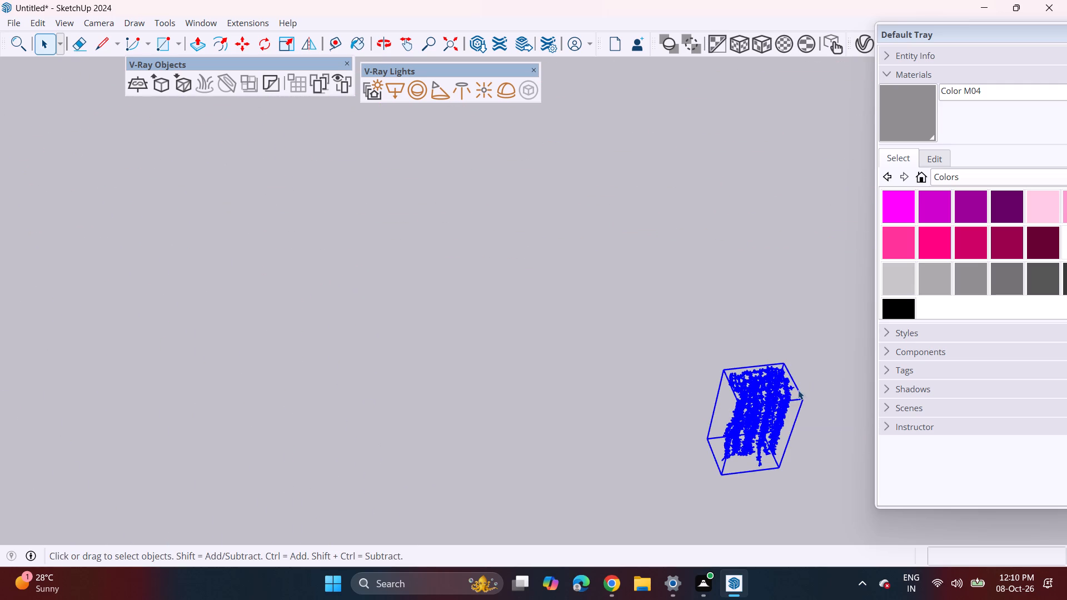
key(m)
click(800, 397)
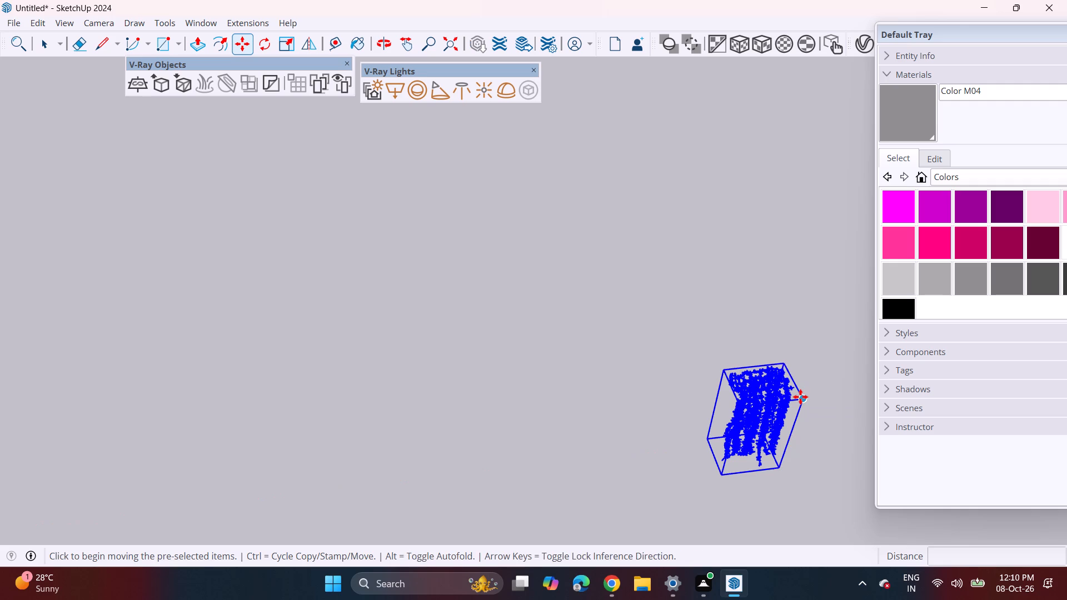
scroll(448, 209, down, 17)
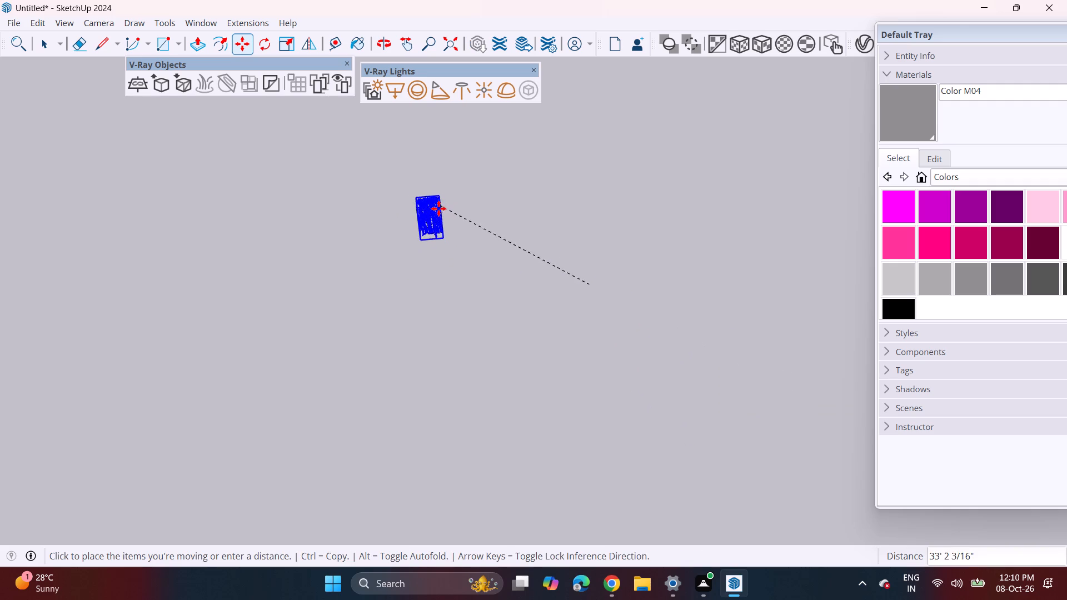
scroll(438, 208, down, 20)
scroll(438, 208, down, 10)
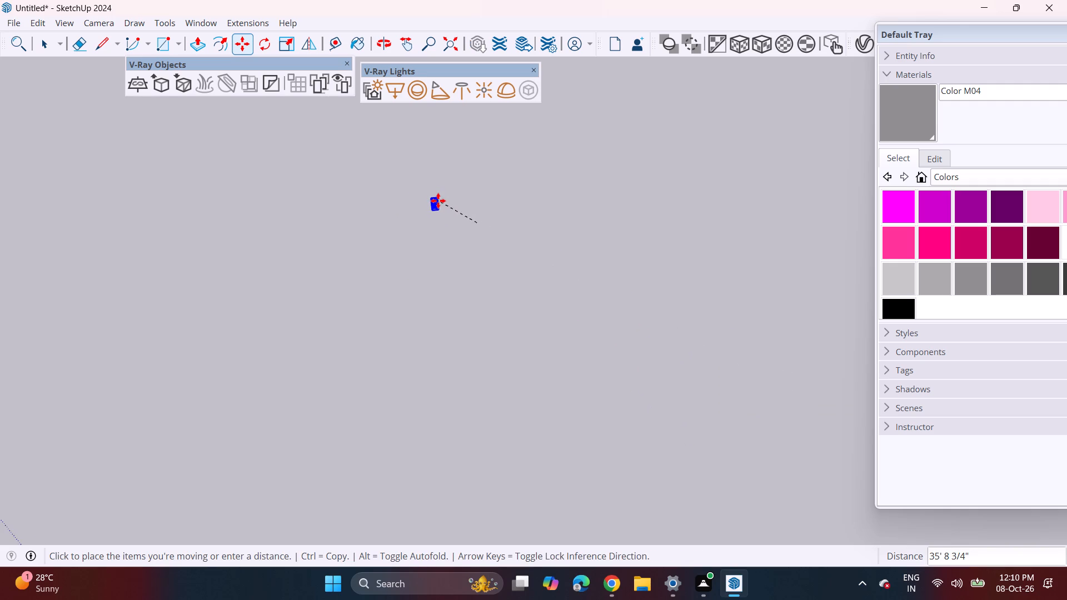
scroll(438, 201, down, 8)
shift+middle_drag(87, 158, 545, 342)
scroll(283, 198, up, 4)
middle_drag(270, 201, 317, 61)
scroll(258, 201, up, 4)
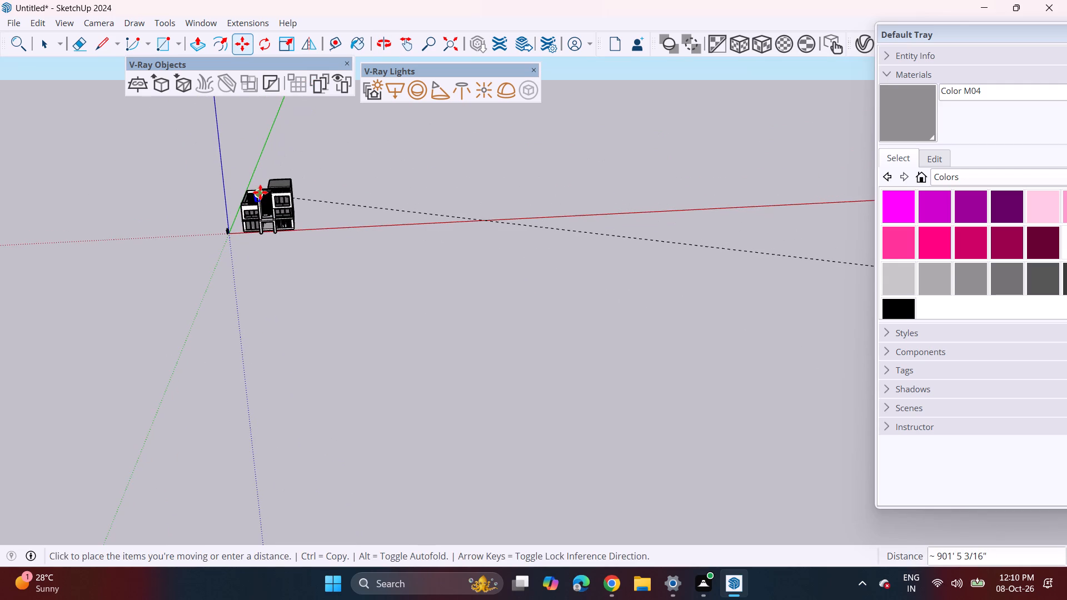
scroll(260, 192, up, 9)
scroll(358, 193, up, 9)
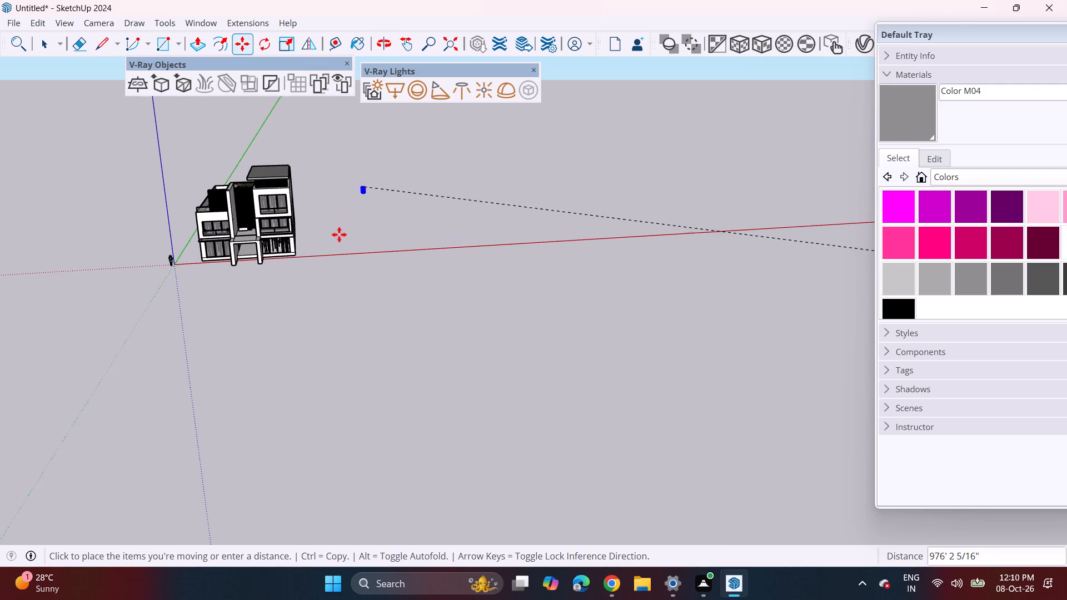
scroll(339, 239, up, 9)
middle_drag(268, 238, 368, 262)
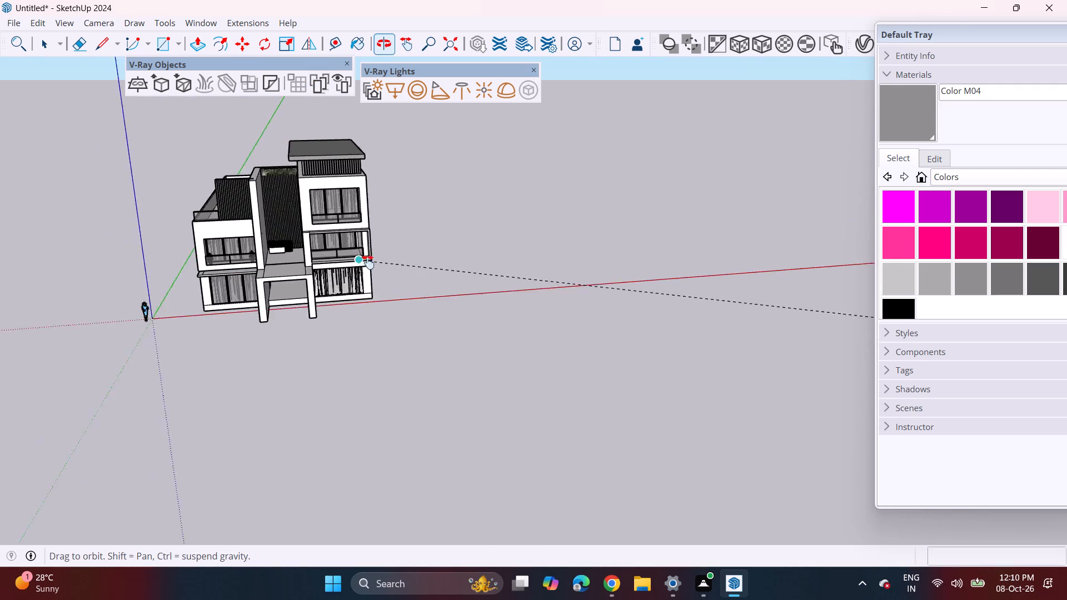
middle_drag(368, 262, 406, 267)
scroll(476, 251, up, 7)
click(438, 316)
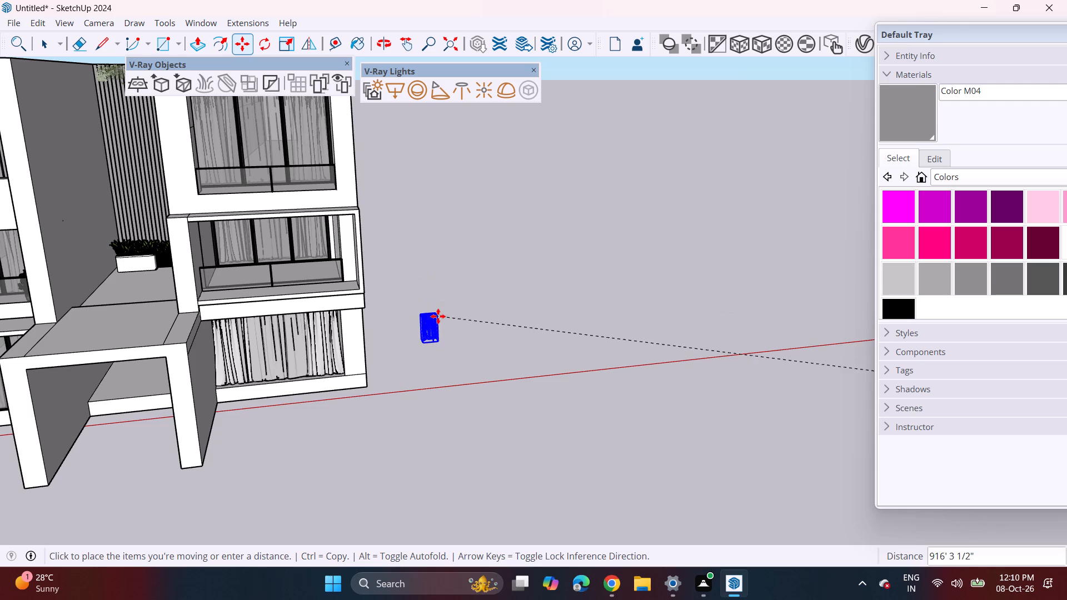
Move the climbing plant by its upper corner onto the top of the recessed slatted wall, over the hanging greenery.
scroll(440, 321, up, 4)
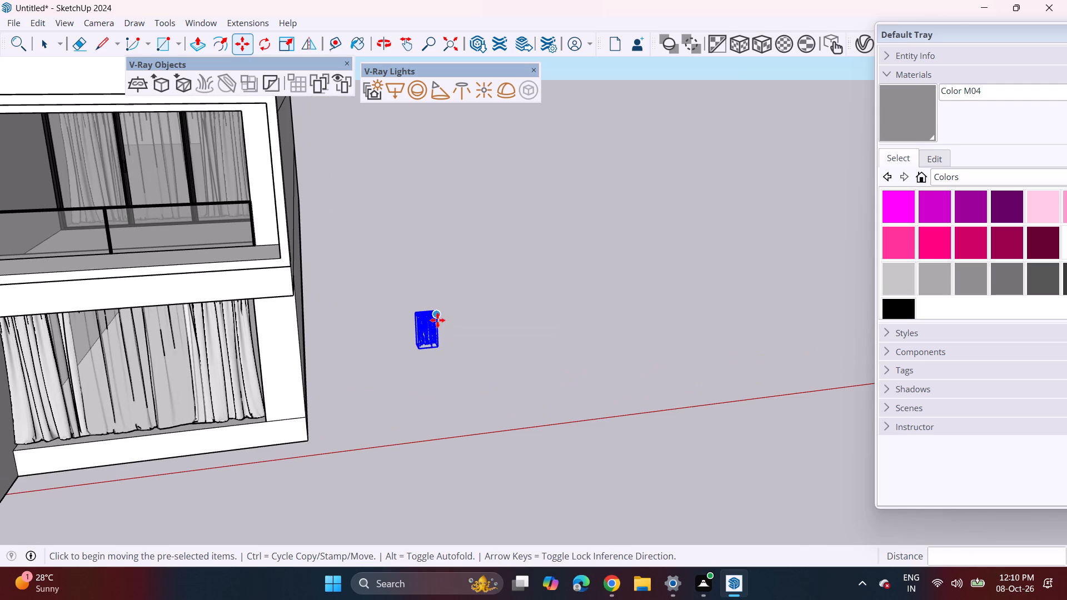
click(437, 320)
middle_drag(162, 199, 664, 328)
middle_drag(338, 239, 333, 156)
shift+middle_drag(330, 142, 346, 340)
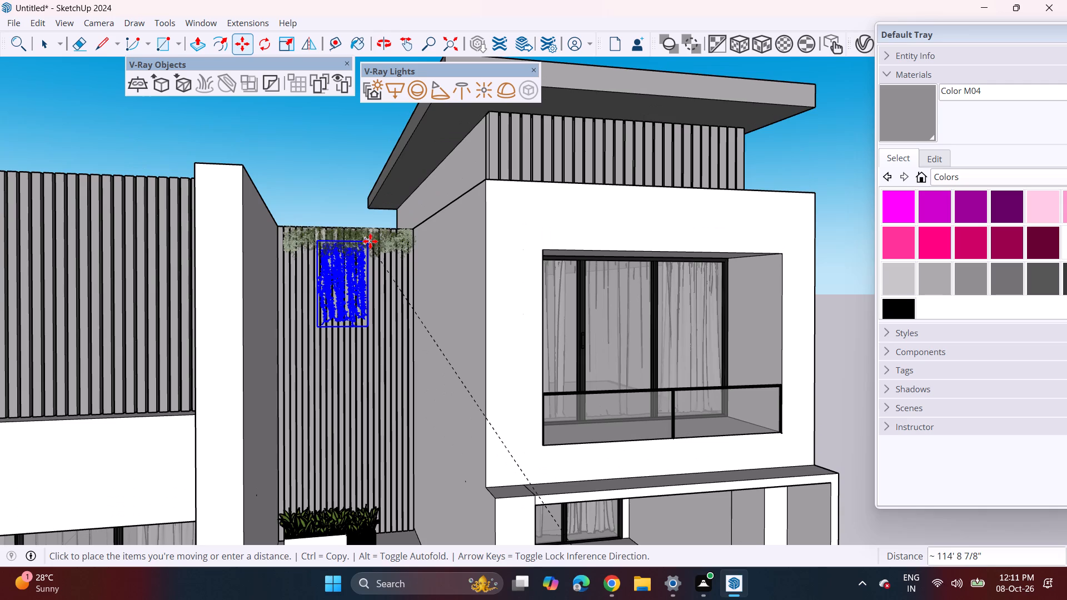
click(380, 234)
Shift the climbing plant about 3' 1" along the red axis toward the slatted wall's end beside the tall white wall.
middle_drag(321, 213, 357, 268)
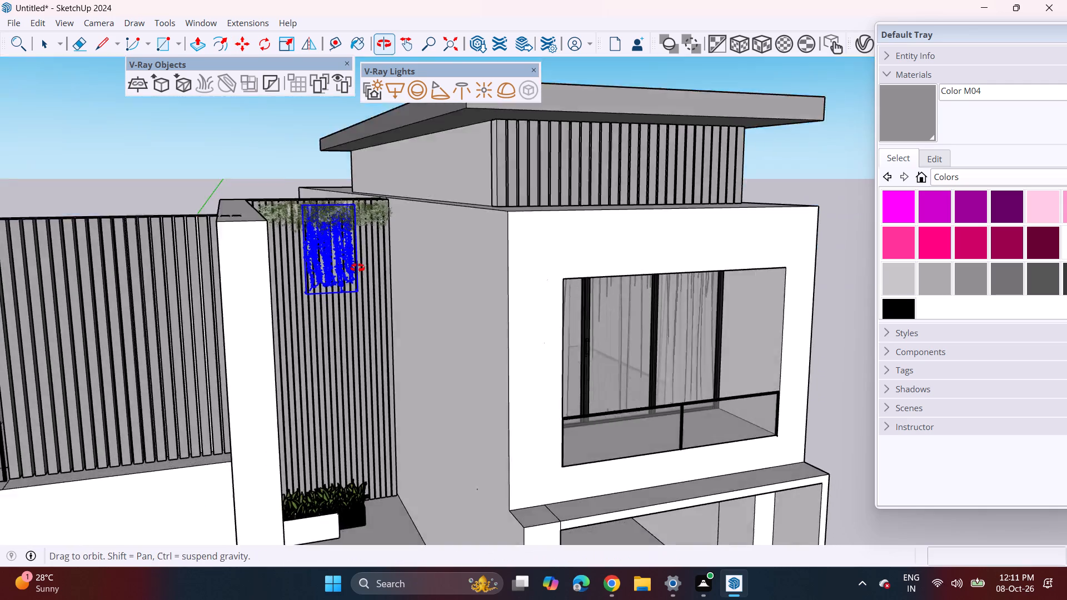
middle_drag(357, 268, 423, 374)
scroll(233, 148, up, 15)
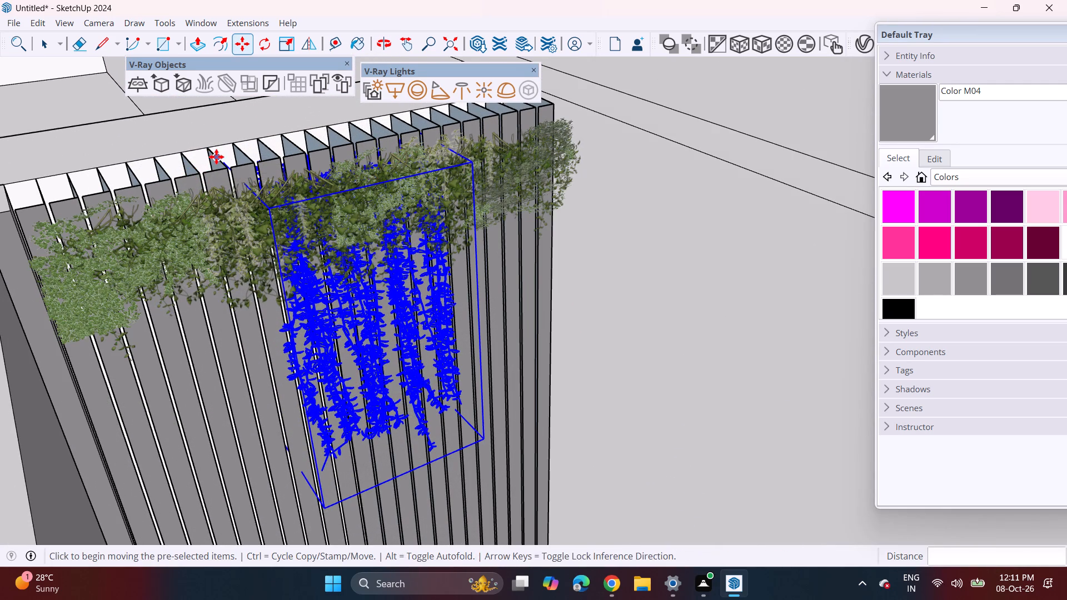
click(216, 157)
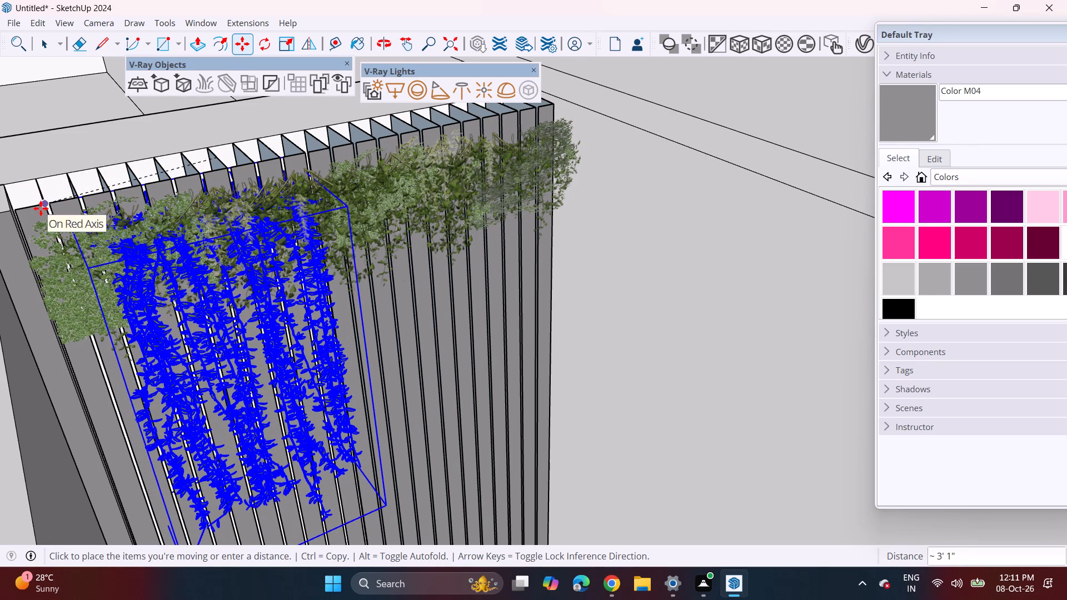
click(41, 208)
Shift the climbing plant 6" along the slatted wall, away from the tall white wall.
middle_drag(78, 291, 335, 315)
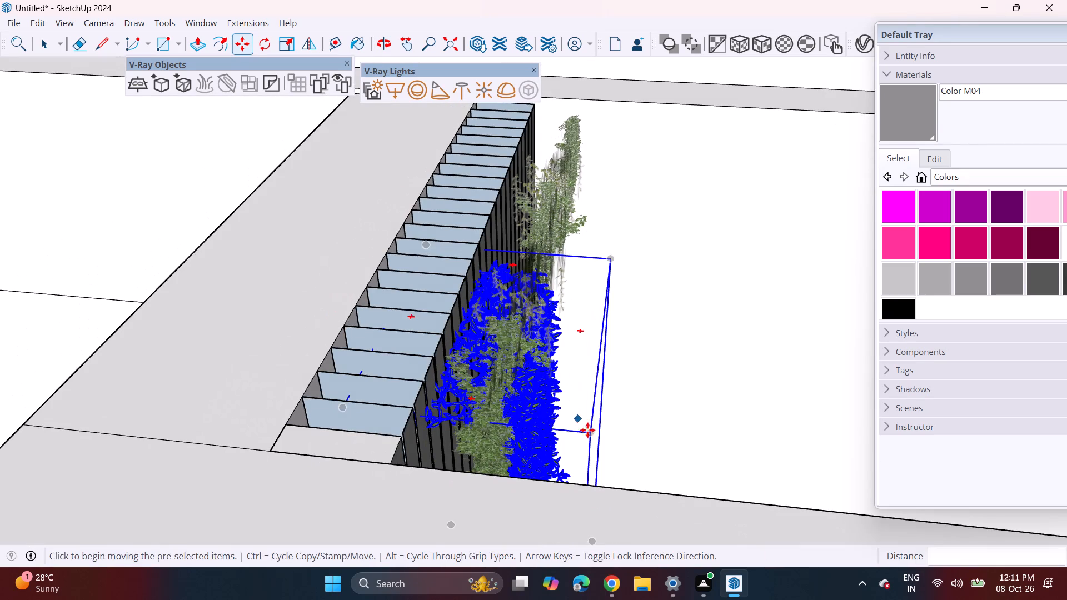
click(587, 431)
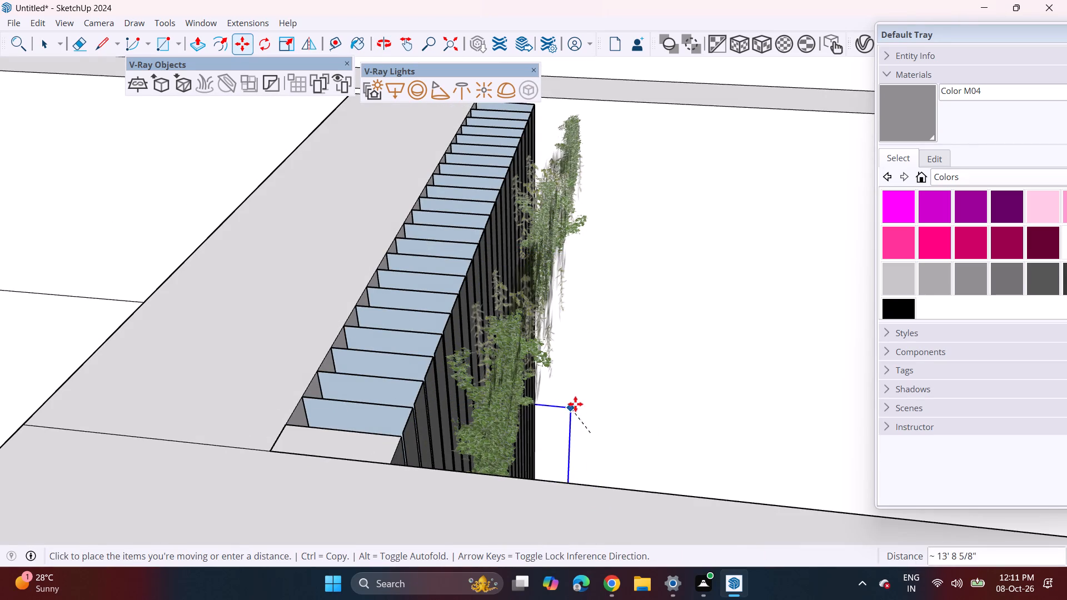
click(600, 409)
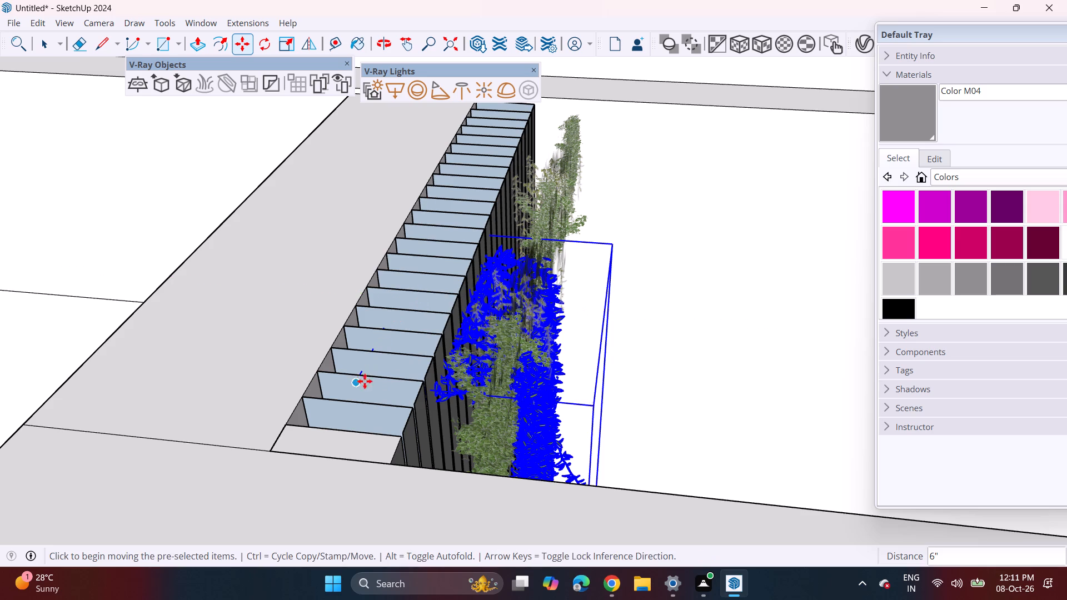
Move the climbing plant by its lower corner 6" along the slatted wall, back toward the tall white wall.
middle_drag(621, 388, 370, 336)
shift+middle_drag(252, 305, 343, 367)
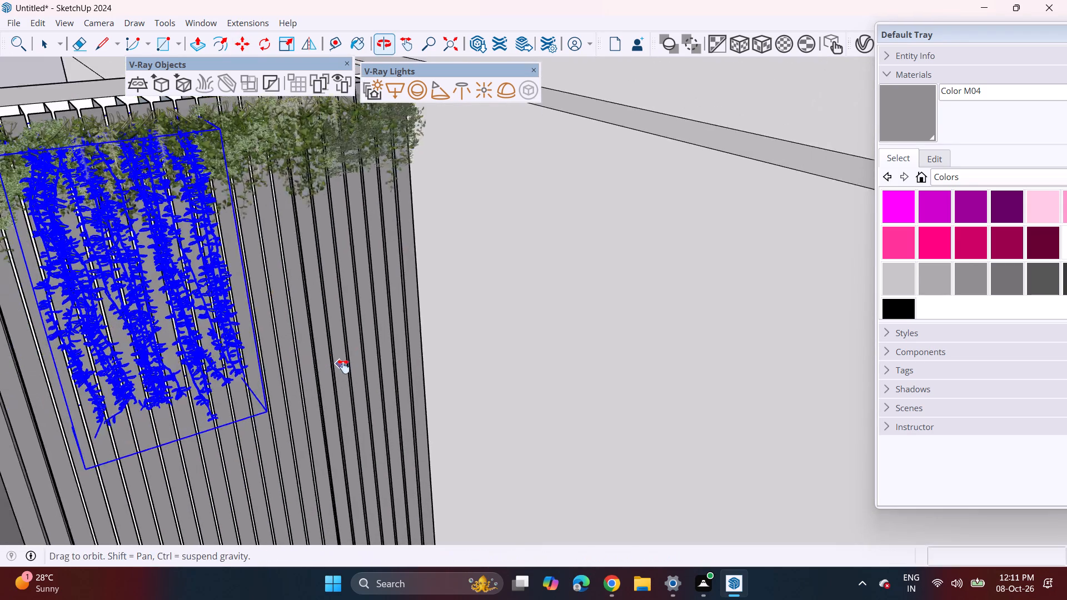
shift+middle_drag(343, 367, 382, 392)
middle_drag(341, 407, 277, 327)
scroll(321, 388, up, 1)
click(246, 338)
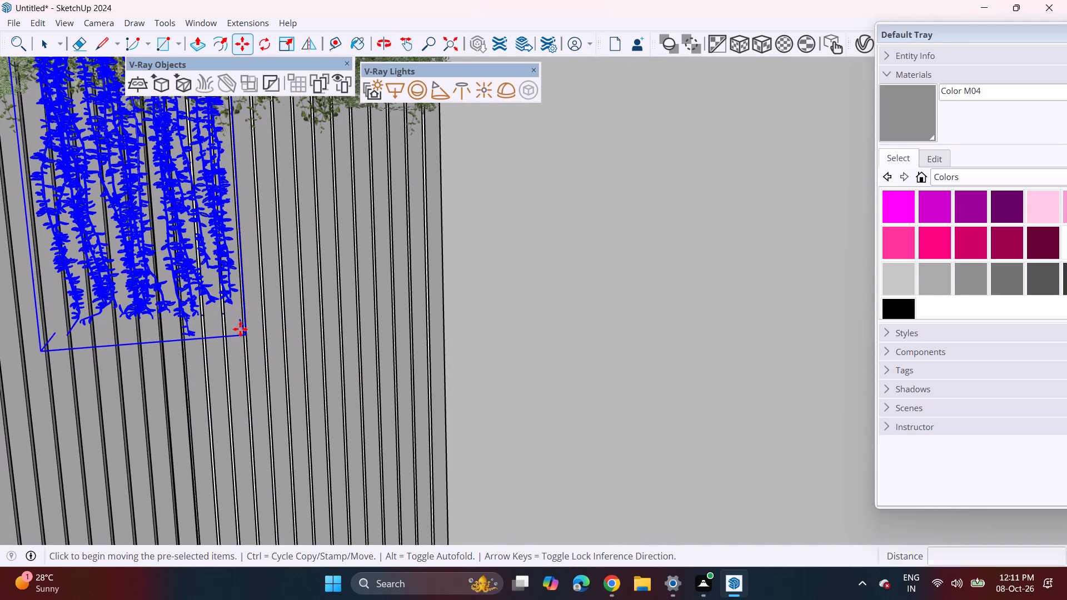
click(233, 346)
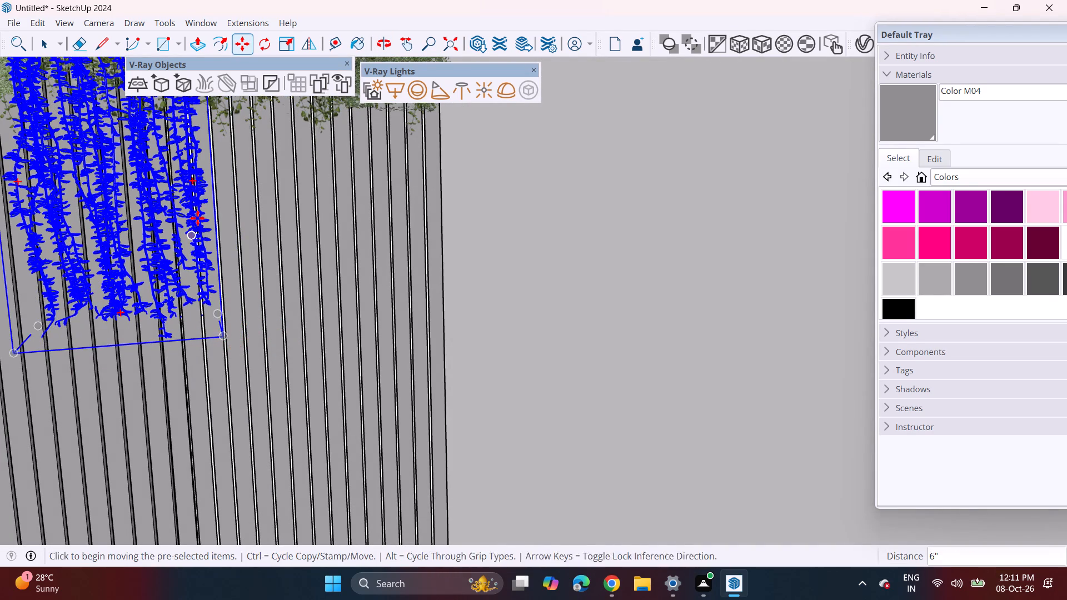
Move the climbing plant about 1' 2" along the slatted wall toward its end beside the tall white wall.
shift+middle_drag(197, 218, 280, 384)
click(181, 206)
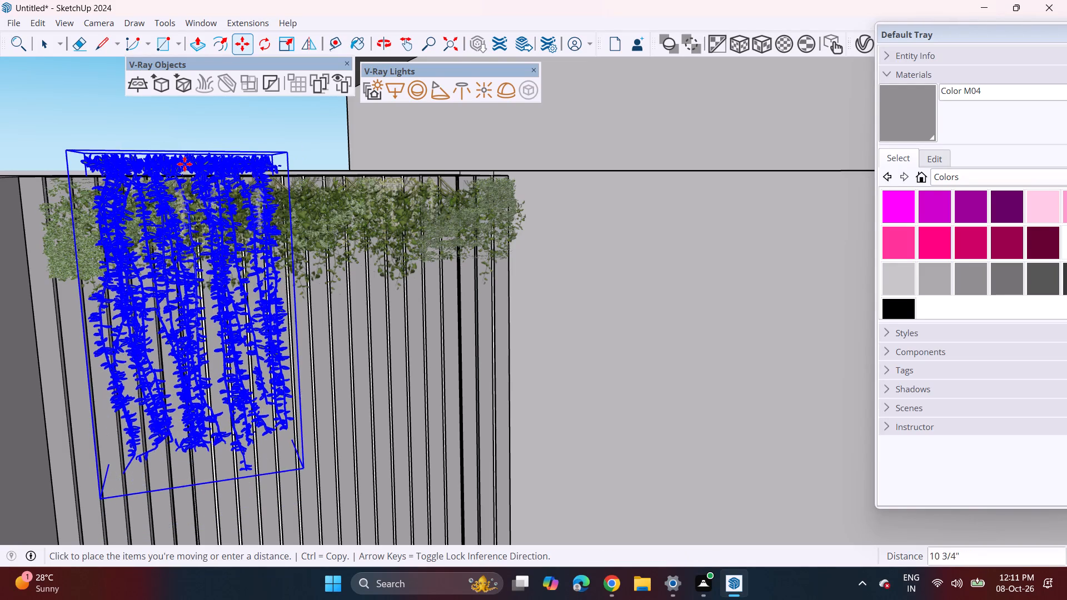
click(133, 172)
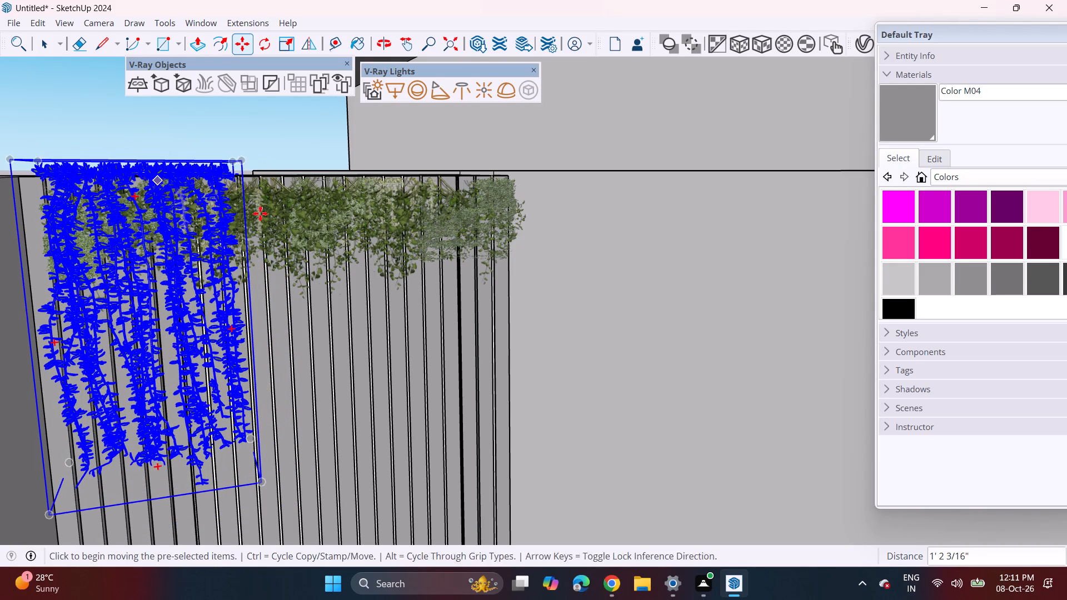
Rotate the hanging greenery in the plane of the slatted wall so that it runs vertically instead of horizontally.
middle_drag(283, 219, 243, 223)
key(space)
click(301, 223)
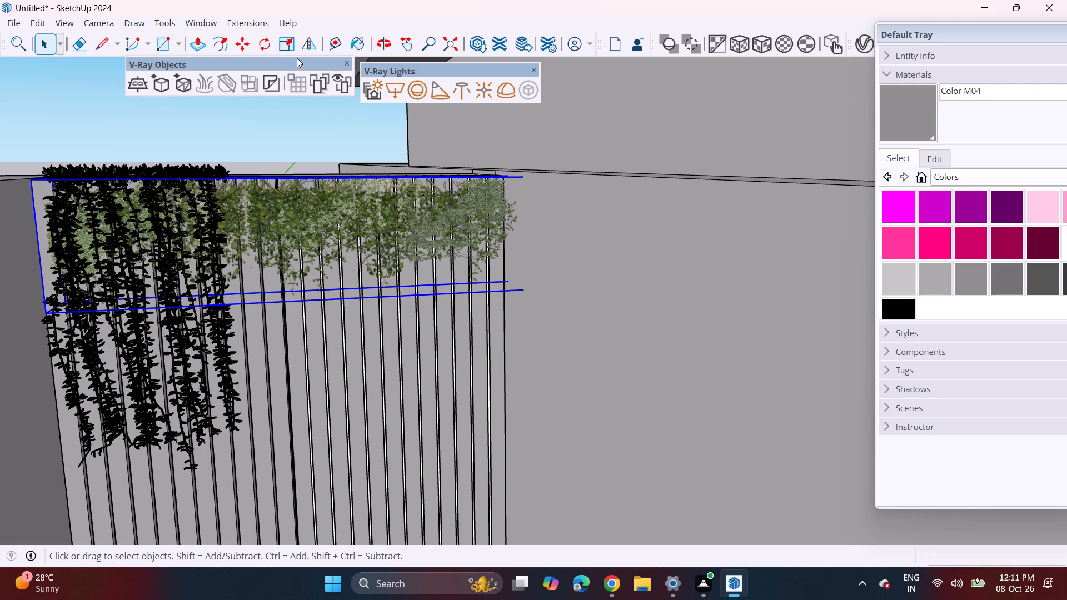
click(262, 47)
click(377, 379)
click(428, 379)
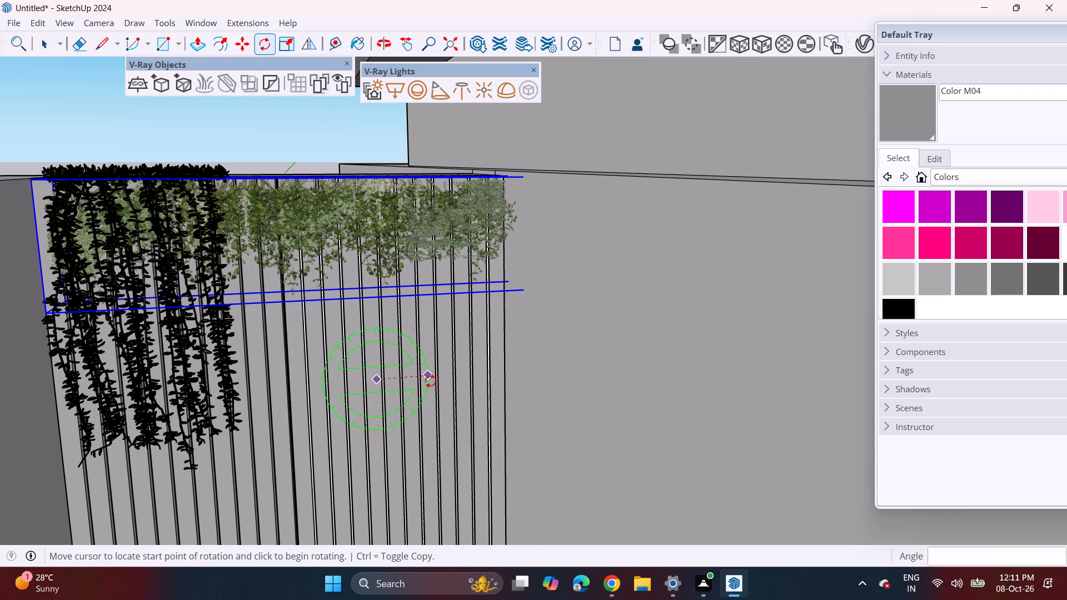
click(381, 484)
Move the vertical greenery by its upper corner to the slatted wall's top corner, at the end away from the tall white wall.
key(m)
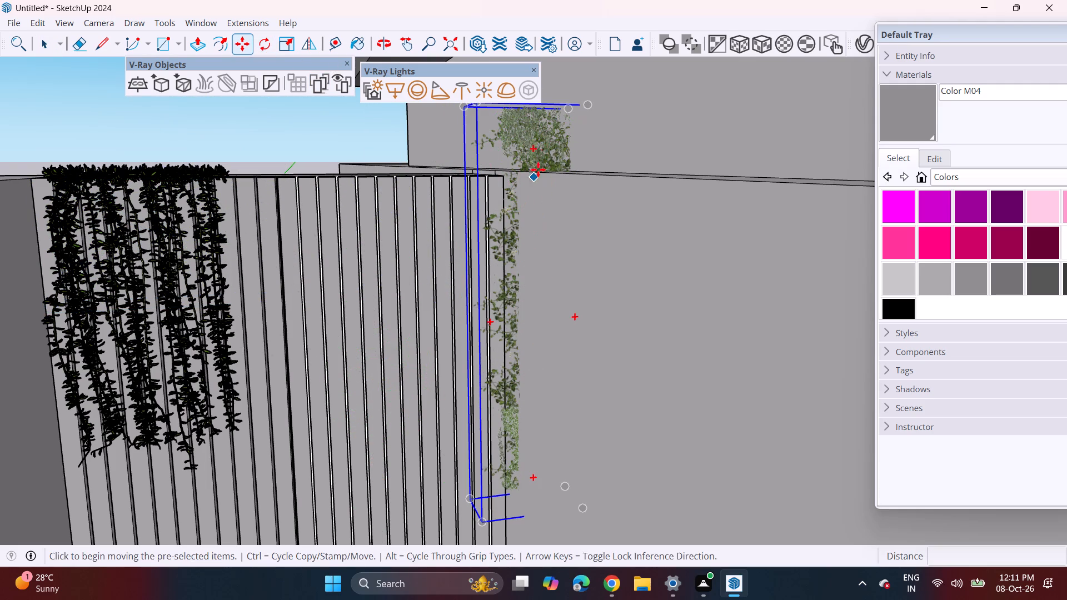
click(584, 108)
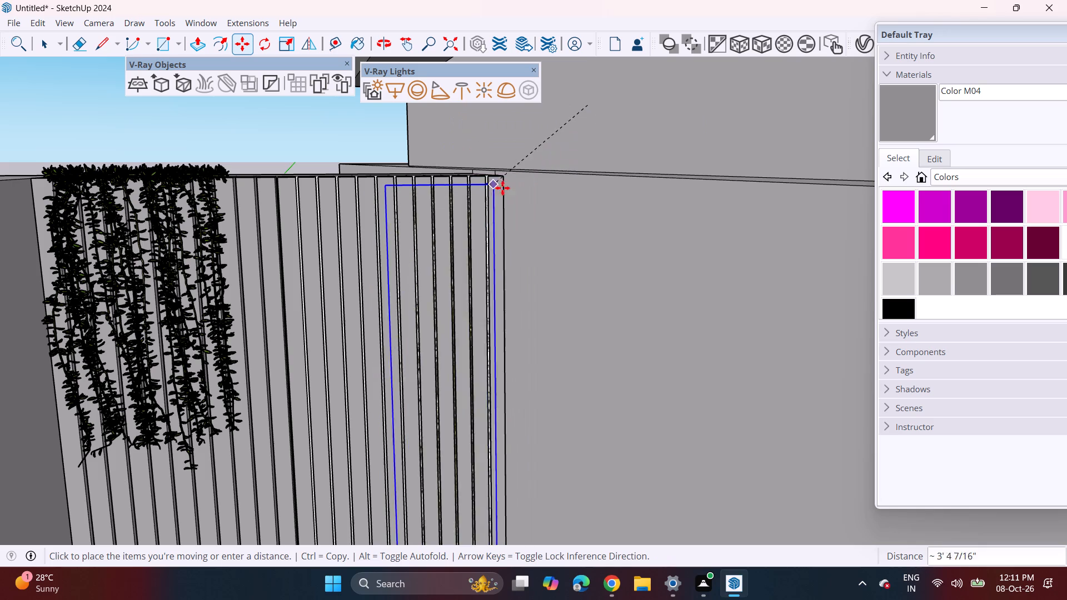
click(522, 176)
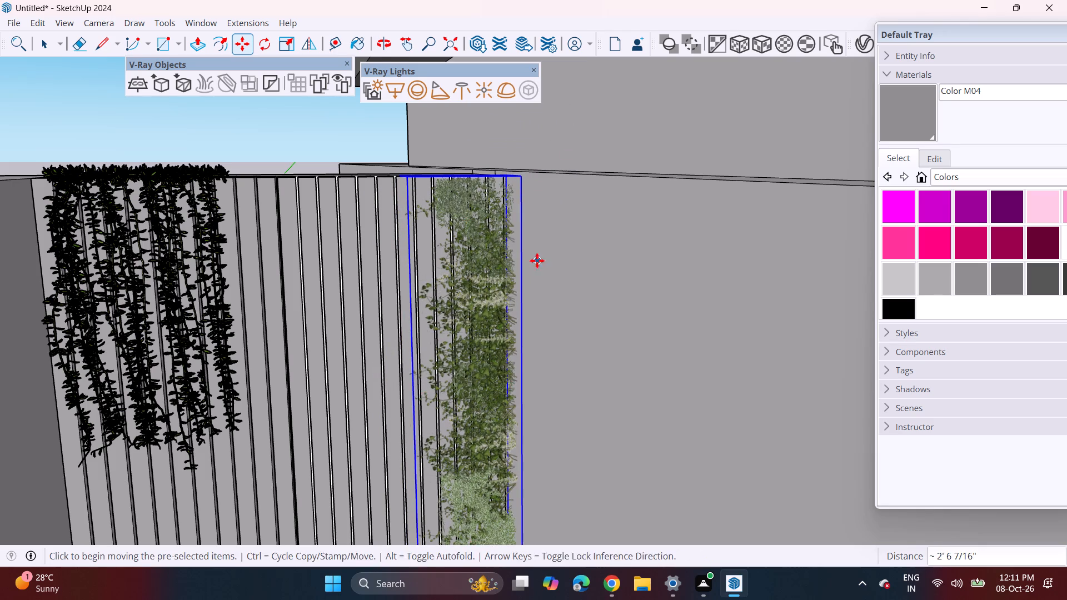
Delete the dark climbing plant from the top of the recessed slatted wall.
middle_drag(537, 259, 513, 235)
scroll(477, 207, down, 4)
scroll(451, 264, down, 7)
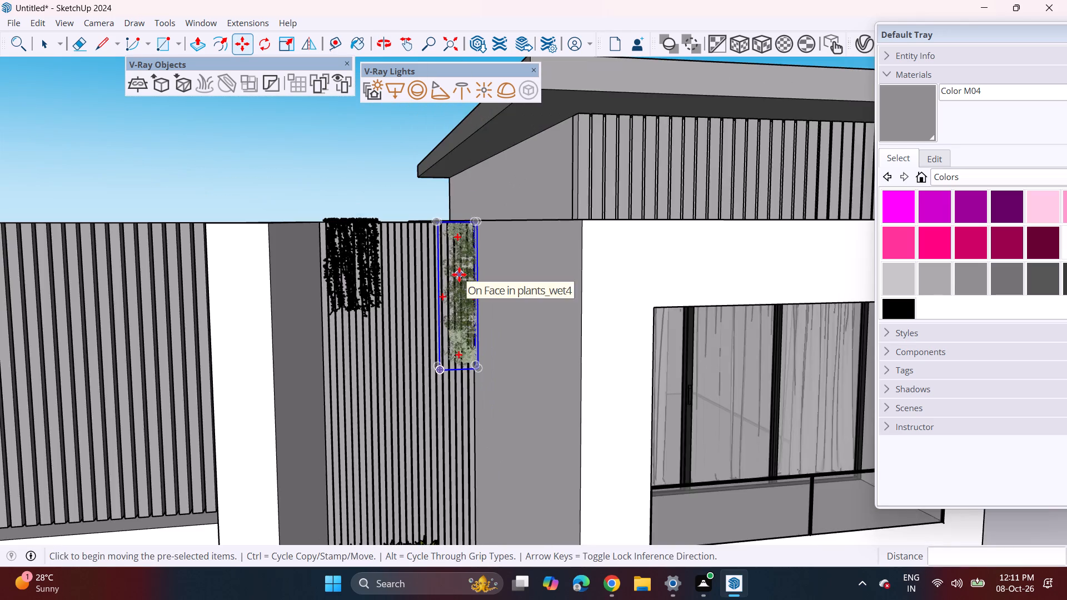
scroll(459, 274, down, 4)
shift+middle_drag(459, 277, 428, 231)
middle_drag(425, 239, 418, 243)
key(space)
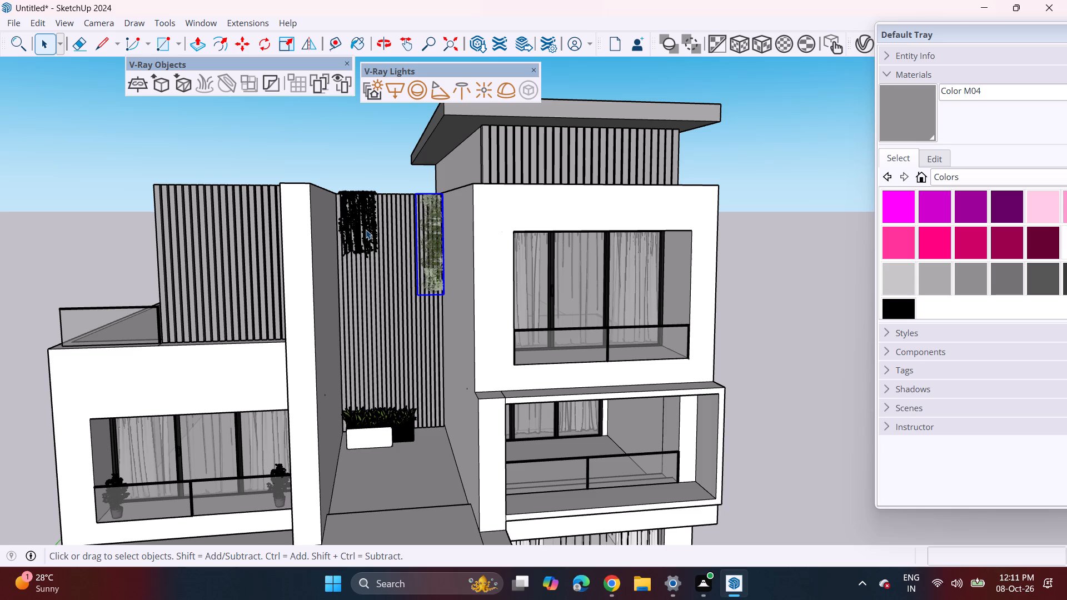
click(366, 229)
key(Delete)
Copy the vertical greenery by its lower corner about 22' 4" down to the terrace floor near the planters.
click(430, 271)
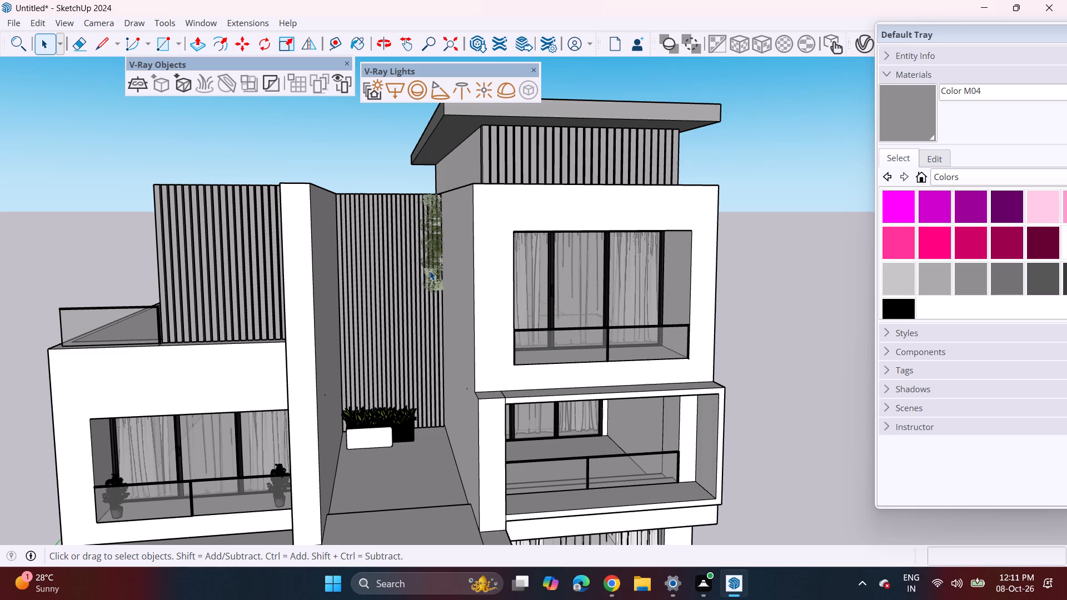
key(m)
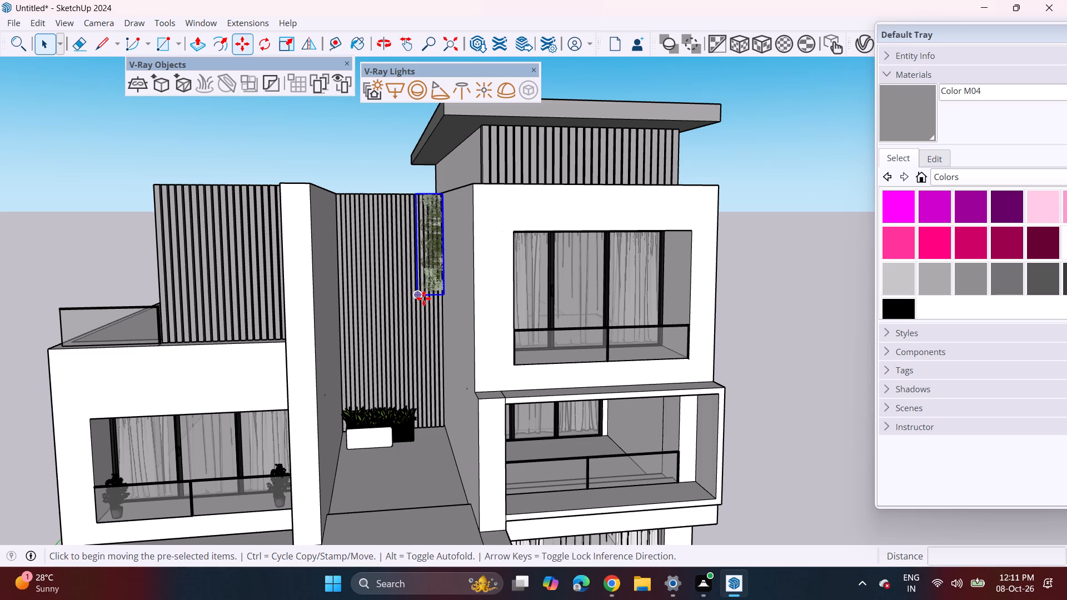
click(446, 297)
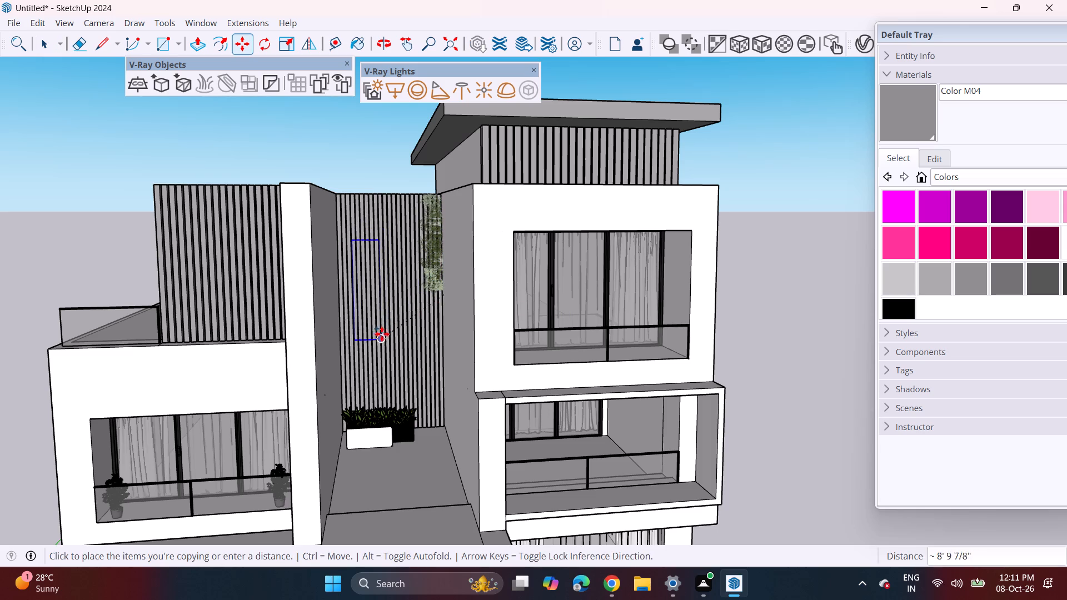
double_click(432, 478)
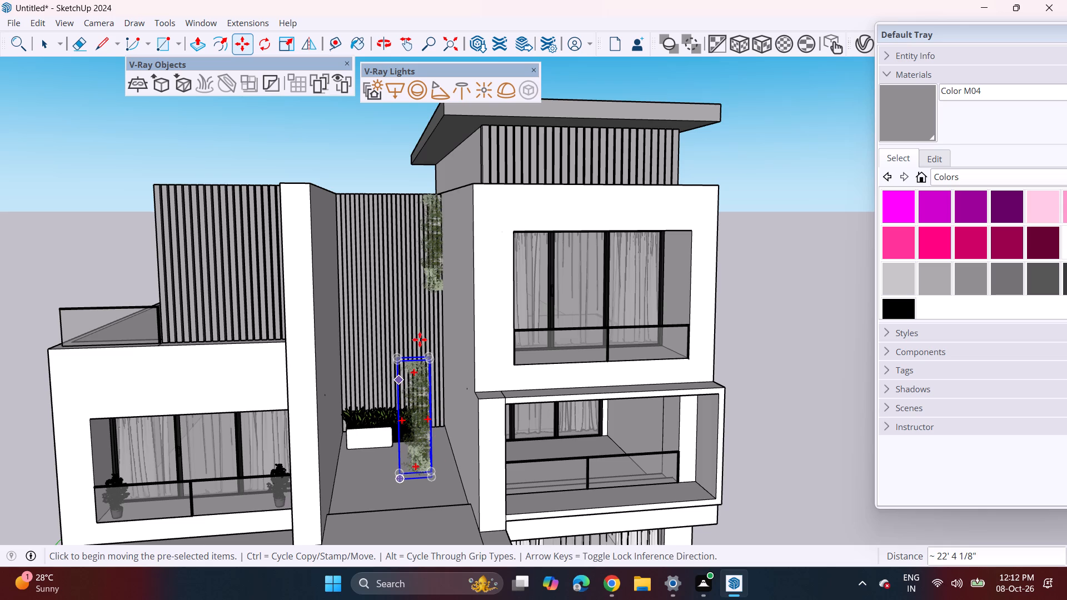
Rotate the copied greenery half a turn in the plane of the slatted wall so that it hangs upside down.
click(267, 38)
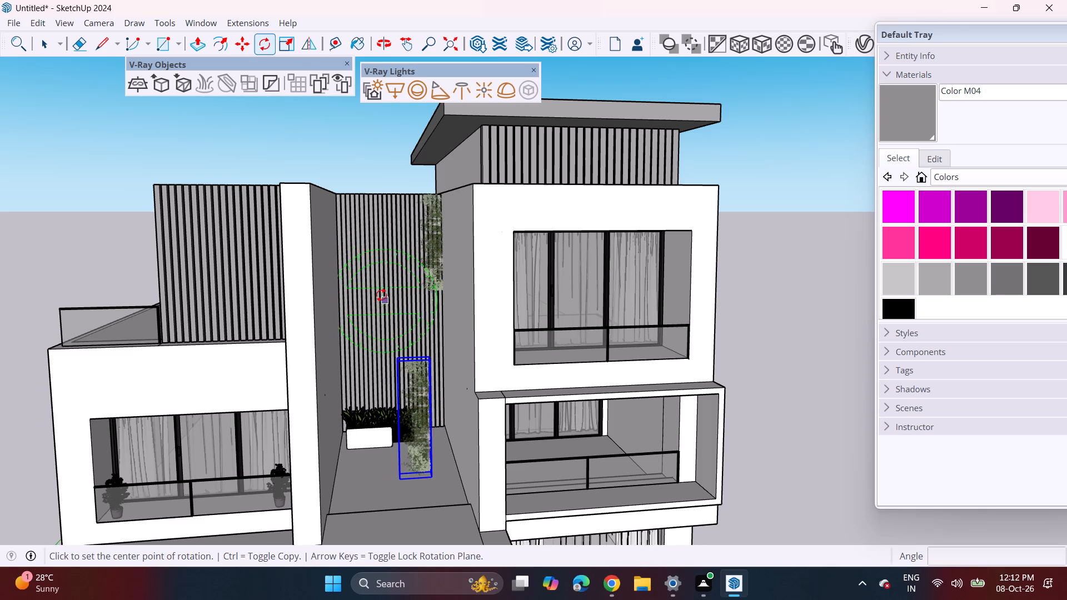
click(378, 288)
click(405, 287)
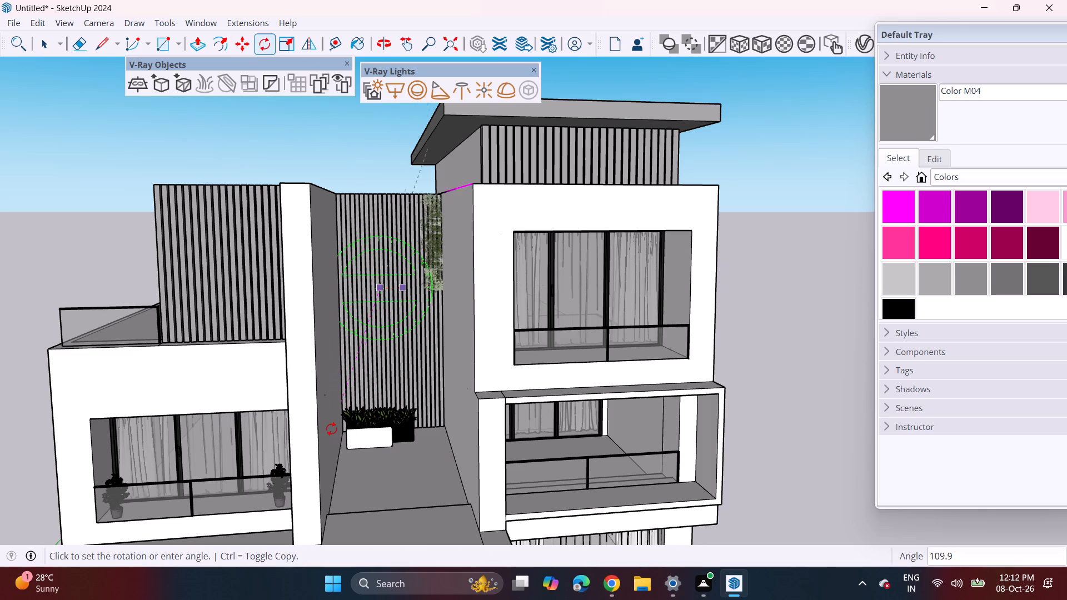
click(422, 283)
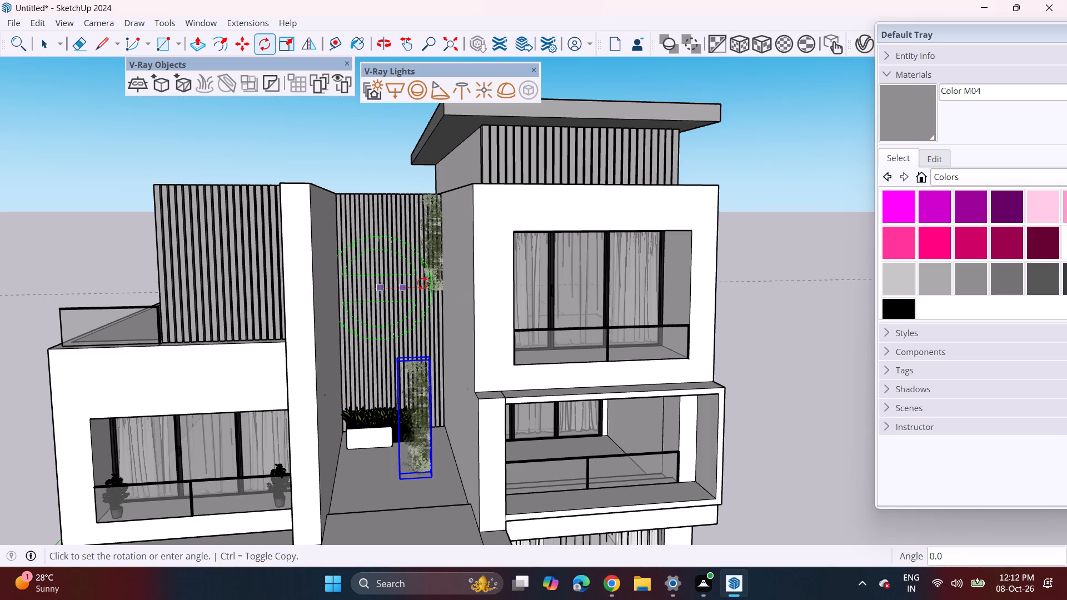
click(786, 277)
click(804, 276)
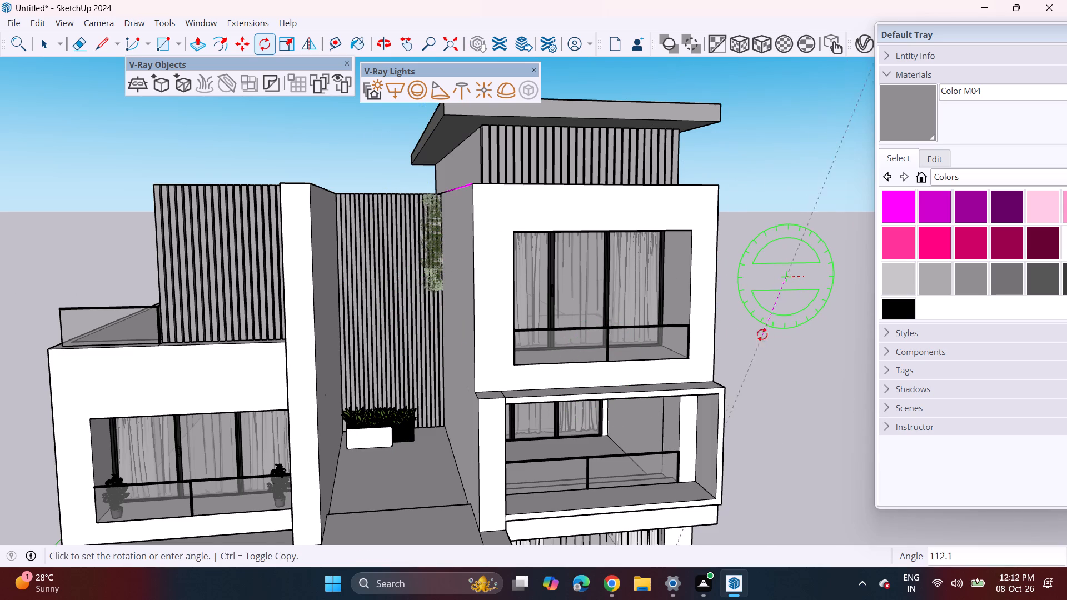
click(749, 281)
Move the rotated greenery by its lower corner about 70' 10" back to the terrace in front of the recessed slatted wall.
scroll(742, 266, down, 2)
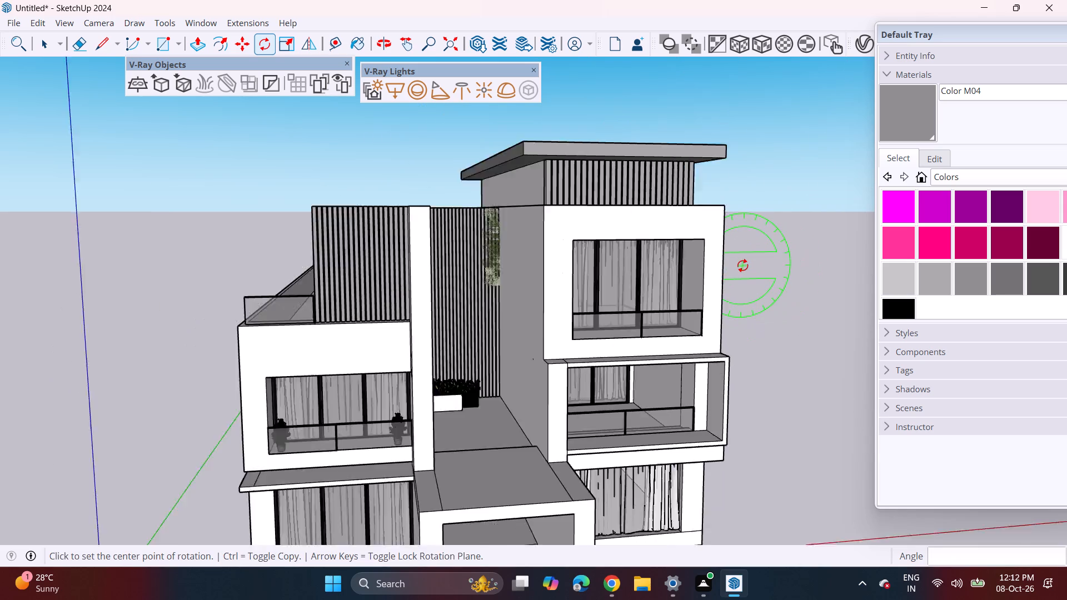
scroll(742, 266, down, 2)
middle_drag(730, 266, 447, 262)
key(m)
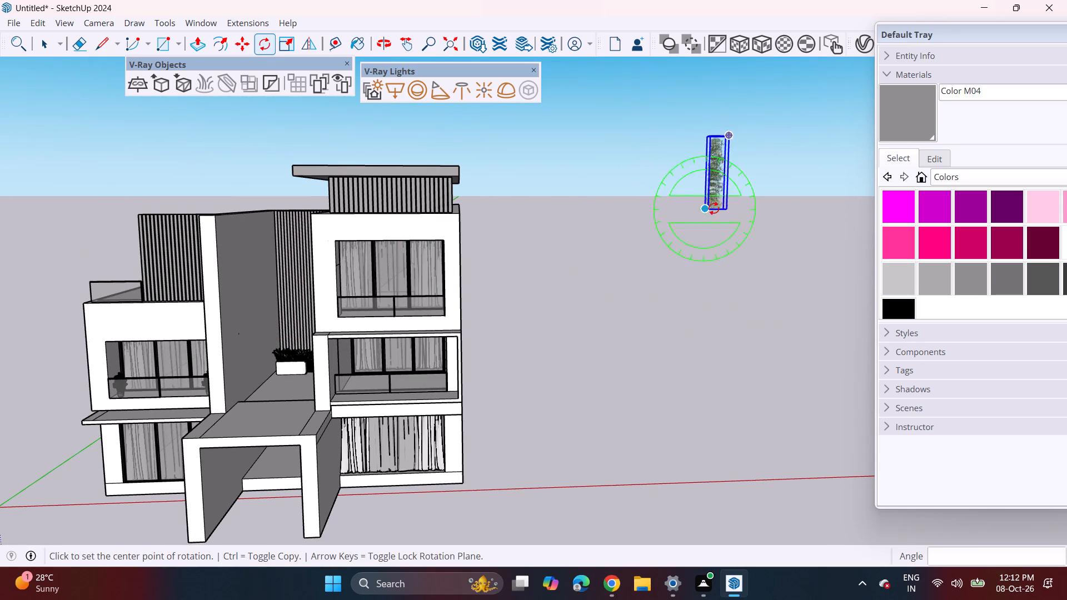
click(725, 211)
middle_drag(225, 293, 308, 284)
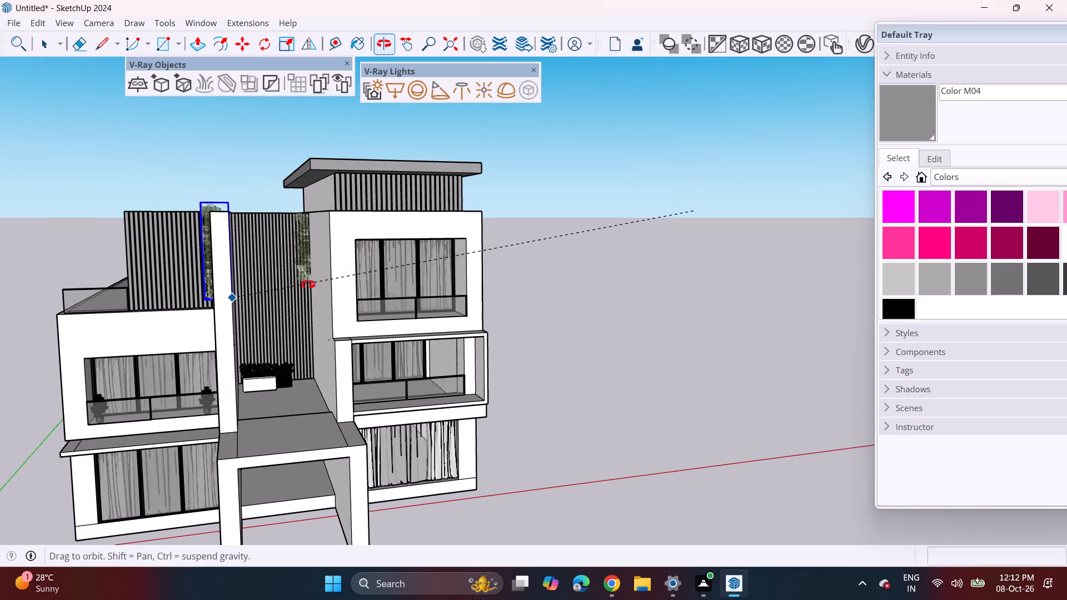
middle_drag(308, 284, 317, 286)
scroll(302, 319, up, 6)
scroll(250, 332, up, 3)
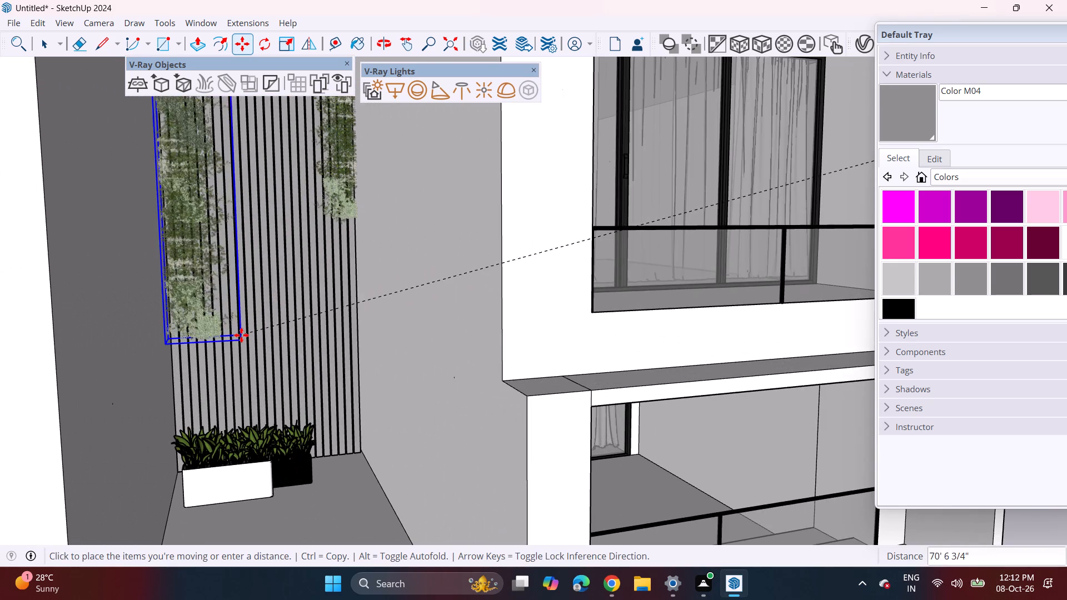
click(235, 339)
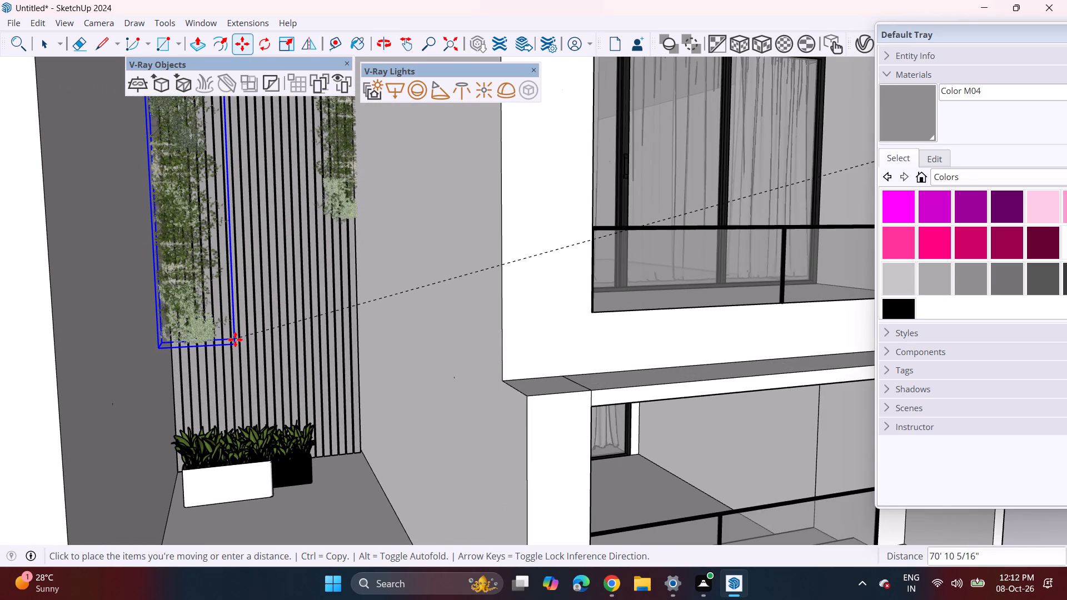
Move the rotated greenery by its upper corner about 16' 6" onto the slatted wall's edge beside the tall white wall.
scroll(238, 272, down, 4)
middle_drag(195, 156, 282, 407)
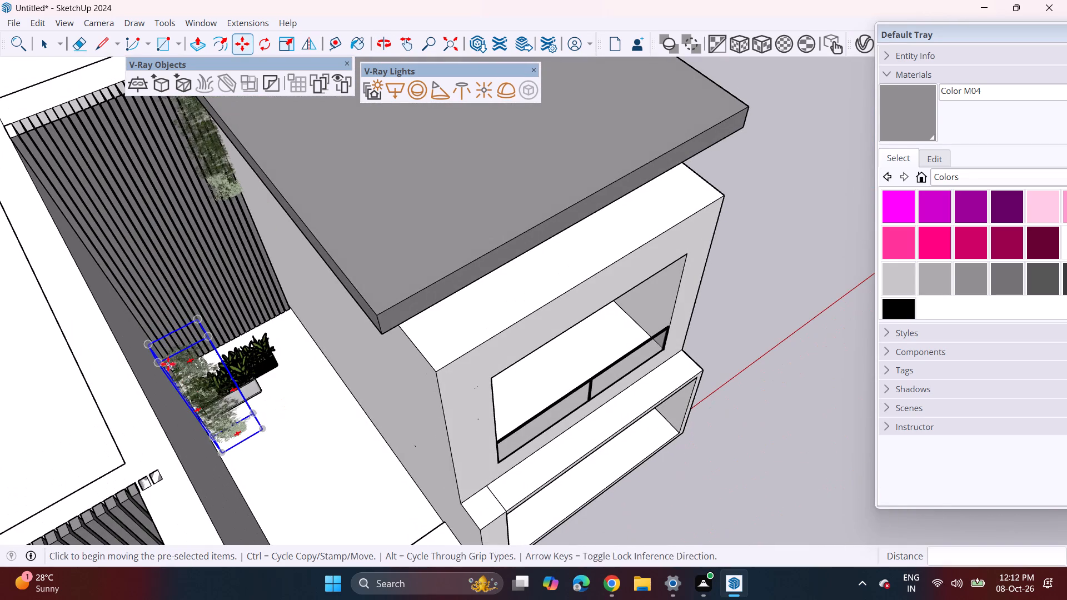
click(146, 346)
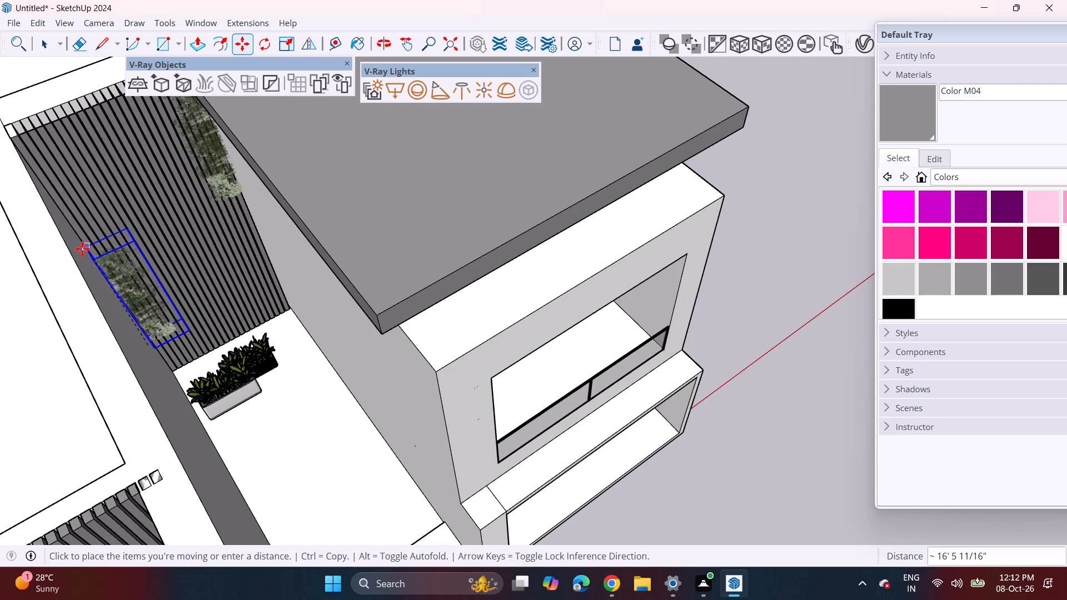
click(82, 249)
Copy the balcony's potted plant nearest the tall white wall about 26' 4" onto the terrace, beside the black planter.
middle_drag(187, 276, 108, 154)
middle_drag(179, 230, 181, 150)
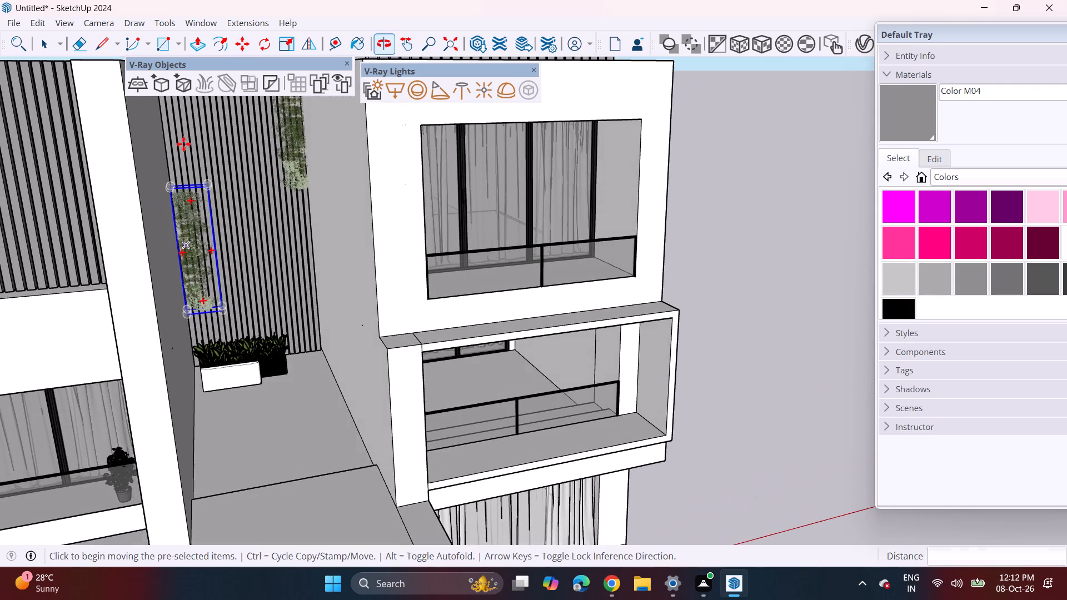
shift+middle_drag(273, 233, 300, 317)
middle_drag(292, 368, 273, 303)
scroll(273, 303, down, 6)
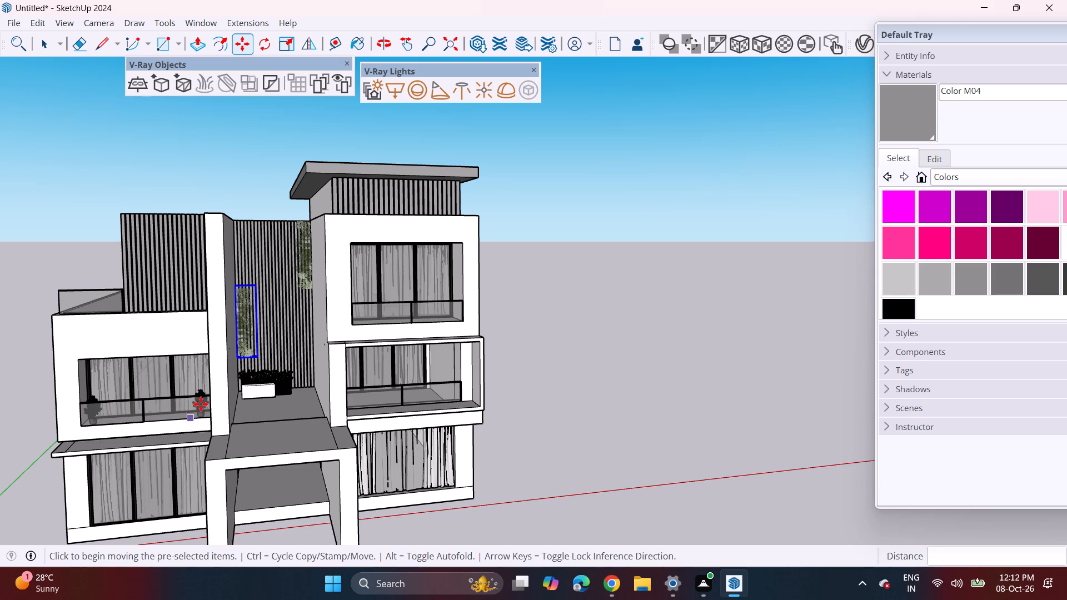
key(space)
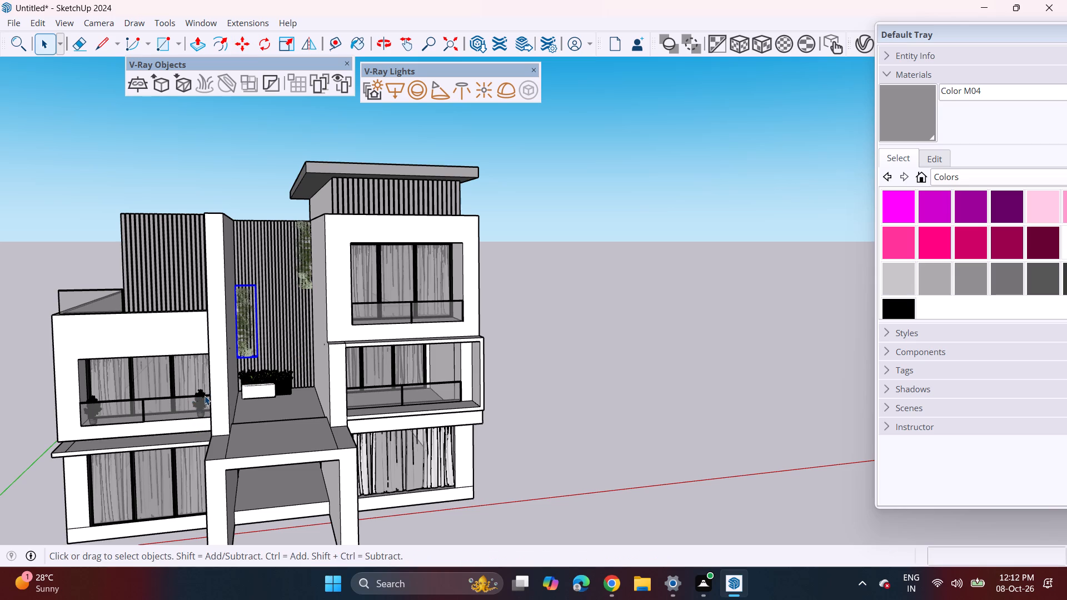
click(200, 389)
key(m)
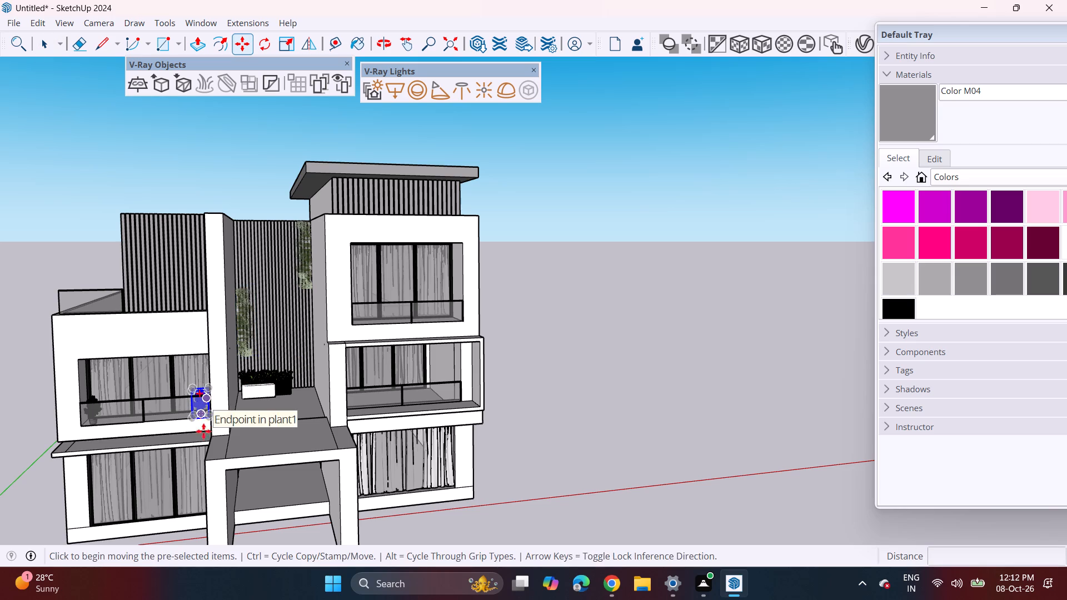
click(210, 421)
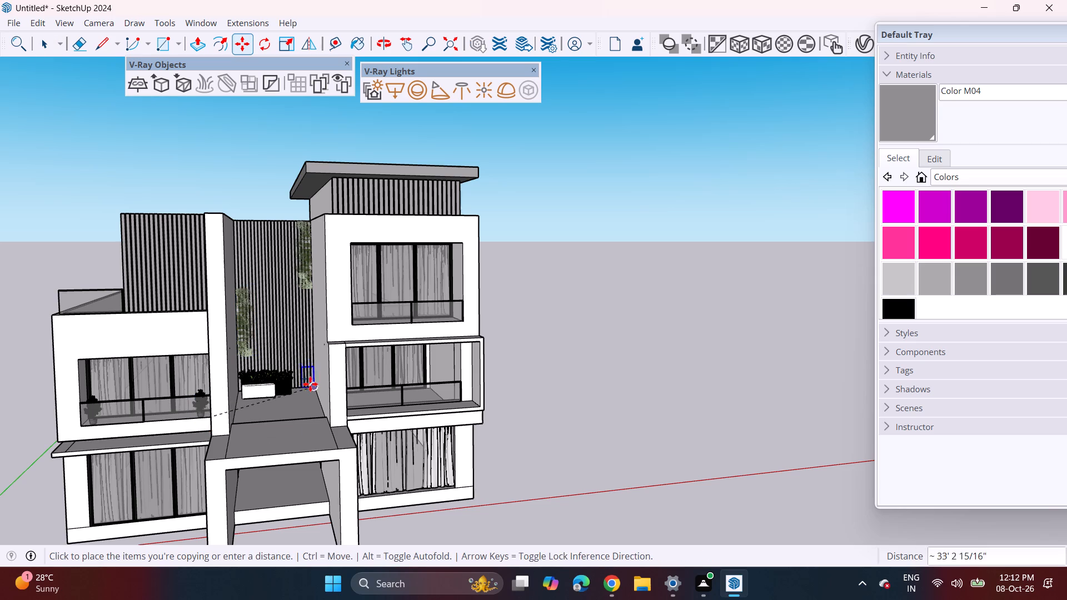
scroll(310, 383, up, 8)
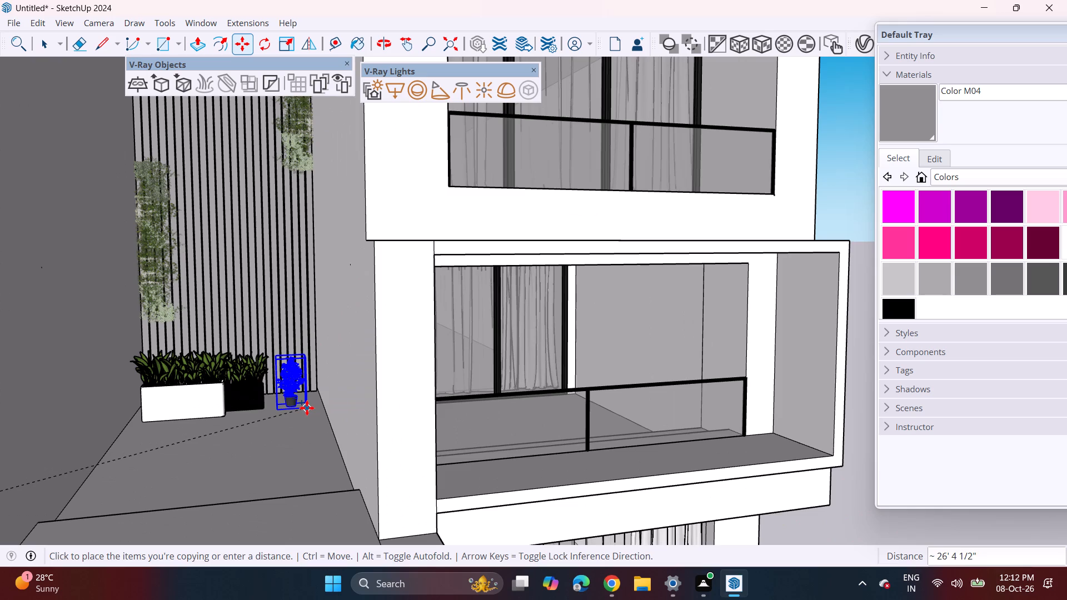
click(307, 408)
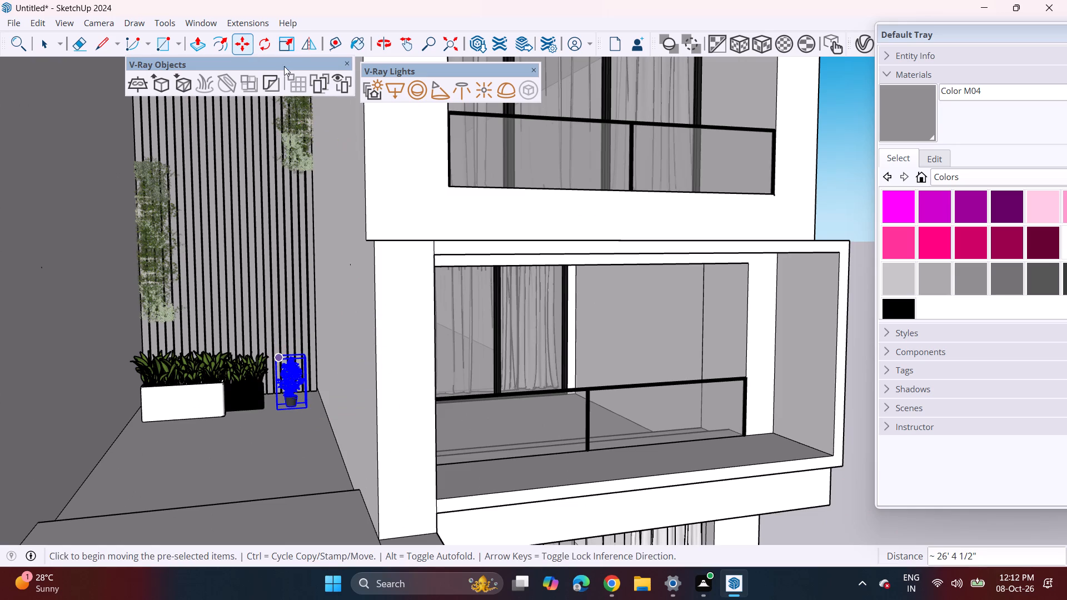
Scale the copied potted plant on the terrace uniformly by about 1.79.
click(293, 41)
click(275, 365)
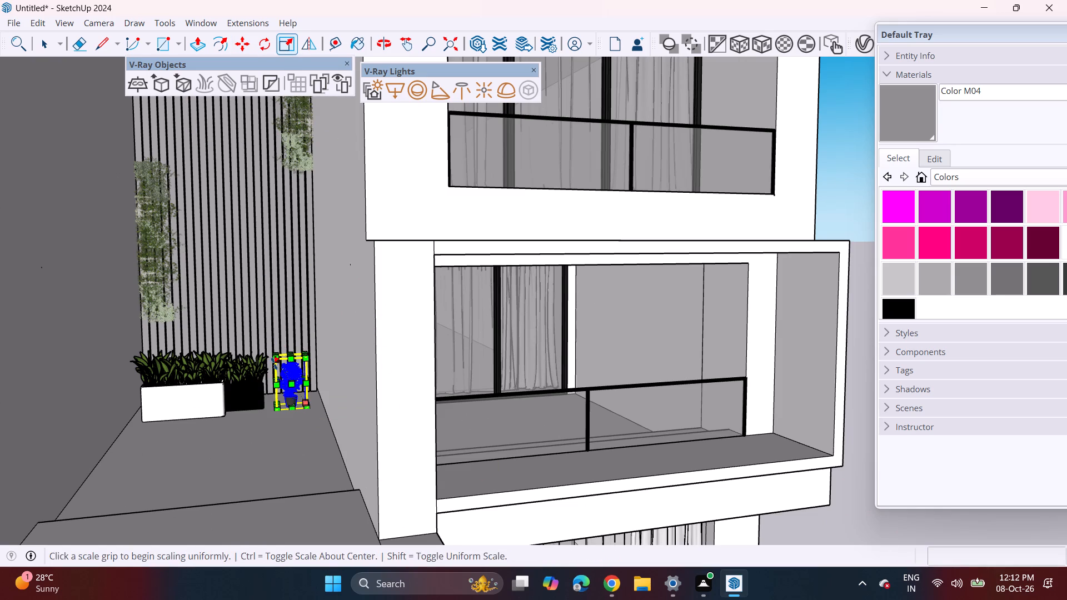
click(274, 363)
click(251, 322)
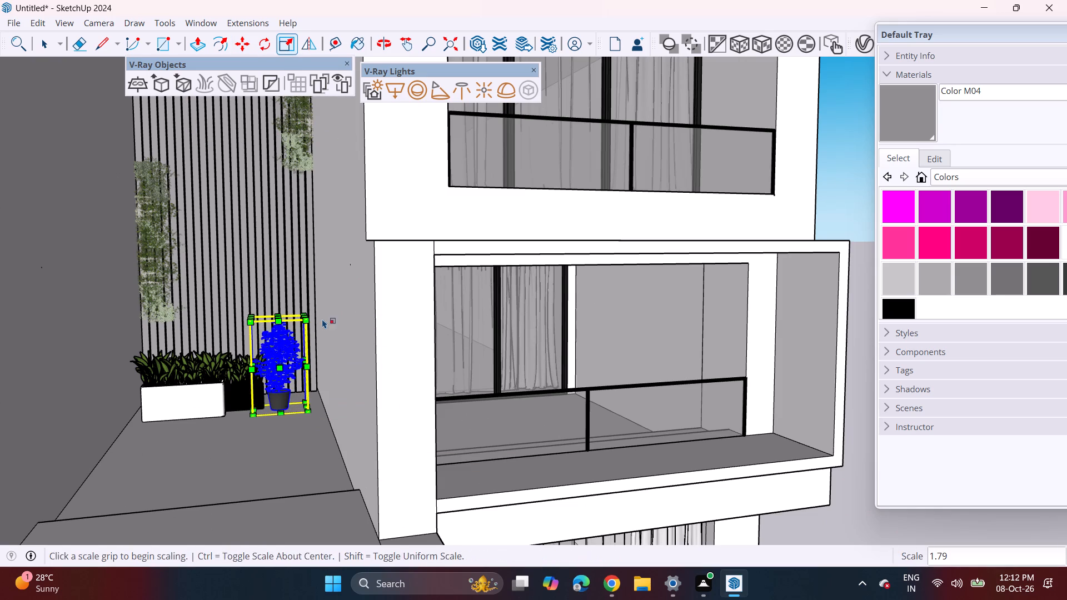
Move the enlarged potted plant about 1' 1" away from the black planter, toward the terrace corner.
key(m)
click(307, 415)
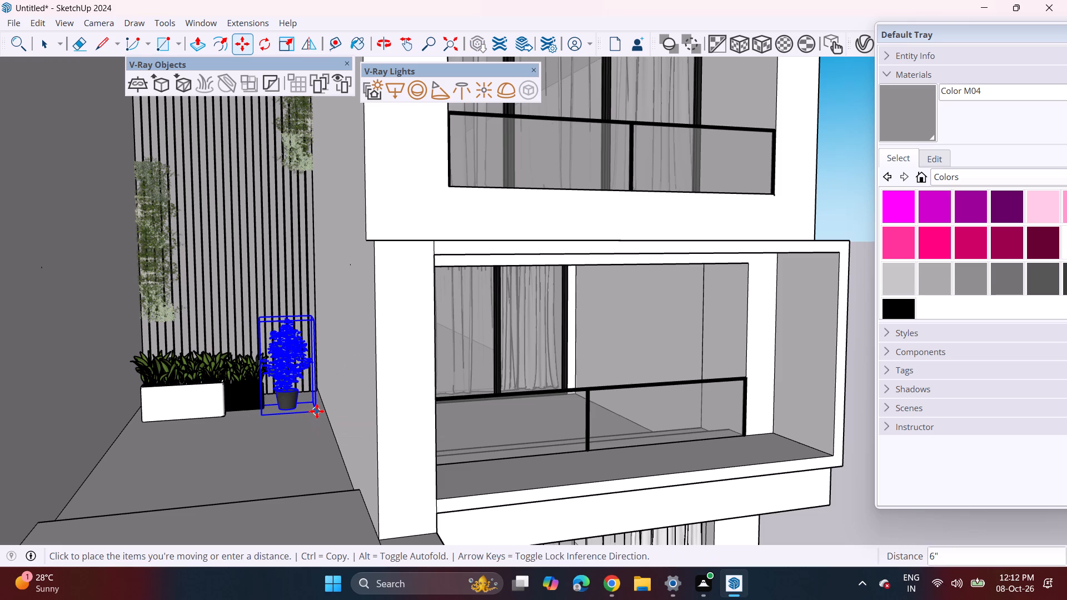
click(322, 409)
scroll(250, 372, down, 5)
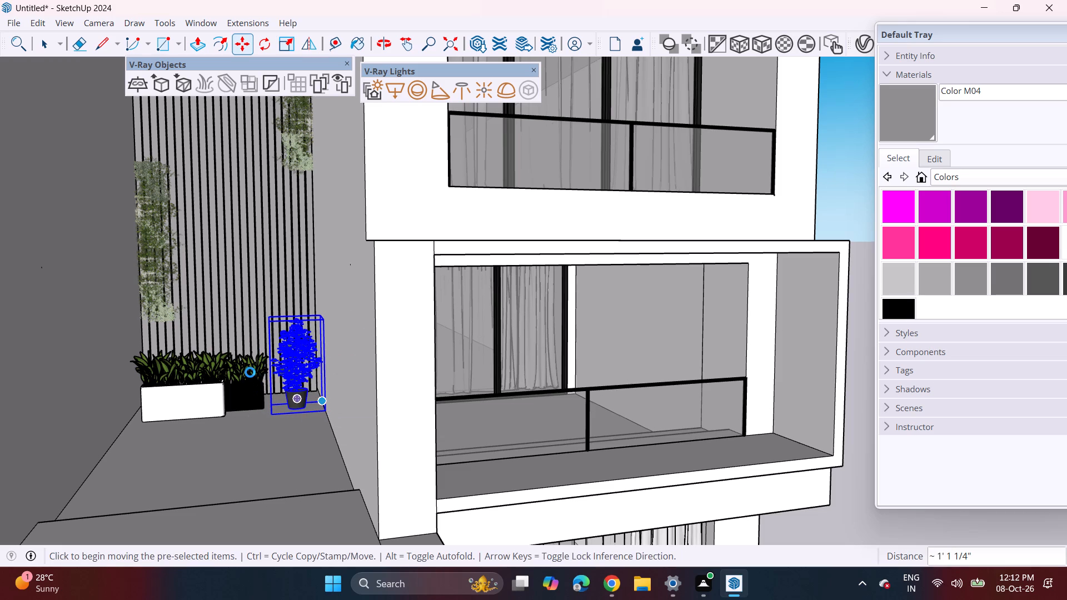
Deselect the potted plant and examine the whole house exterior from the front and the low wing's side.
scroll(250, 372, down, 2)
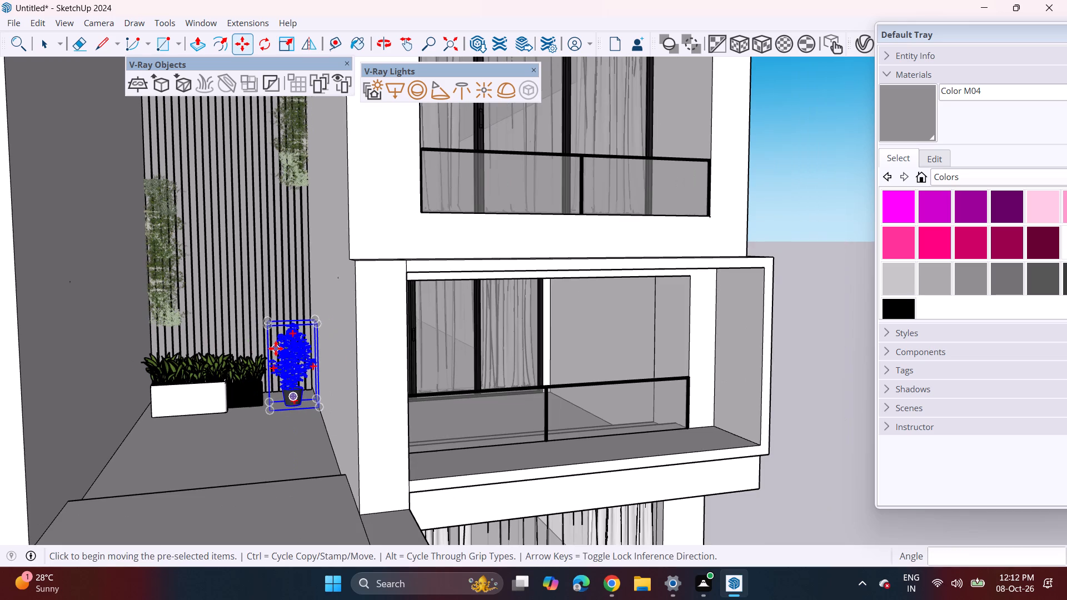
scroll(247, 247, down, 2)
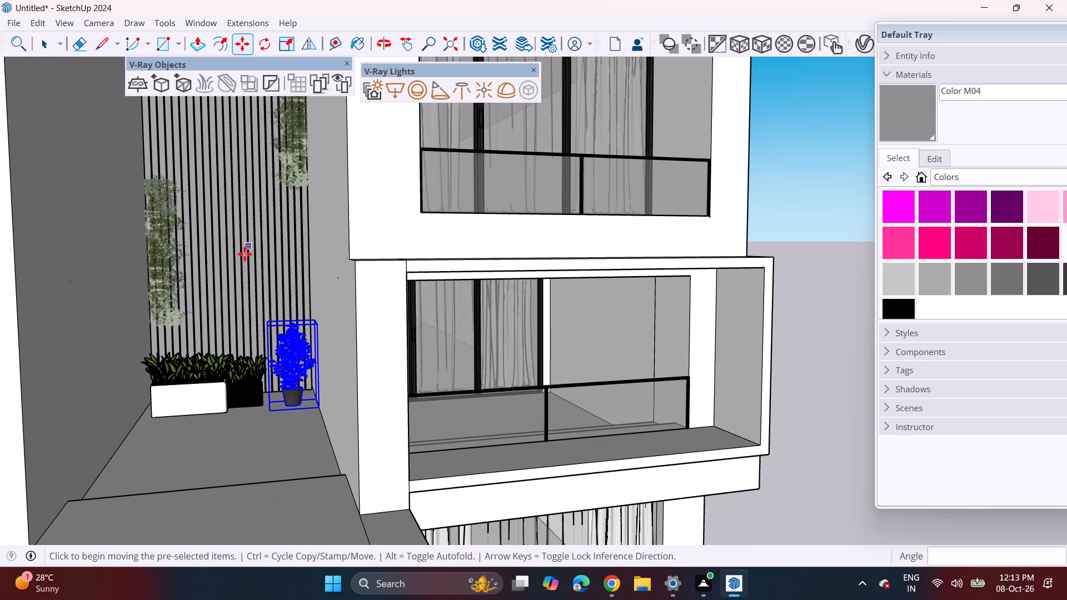
scroll(245, 254, down, 6)
key(space)
click(539, 326)
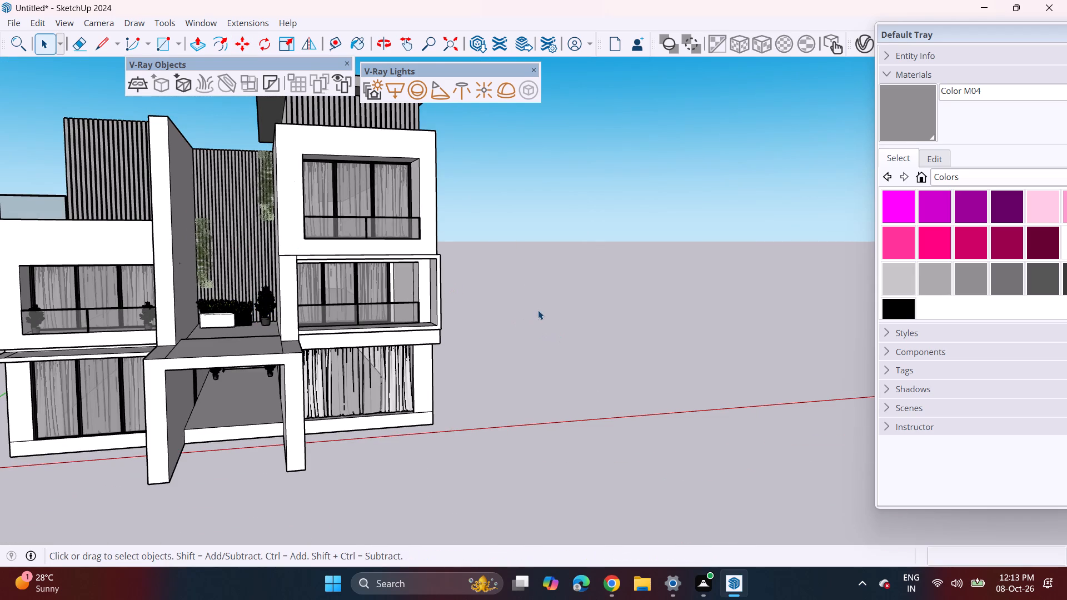
middle_drag(538, 310, 508, 310)
shift+middle_drag(202, 273, 313, 278)
middle_drag(388, 294, 353, 278)
shift+middle_drag(352, 276, 395, 313)
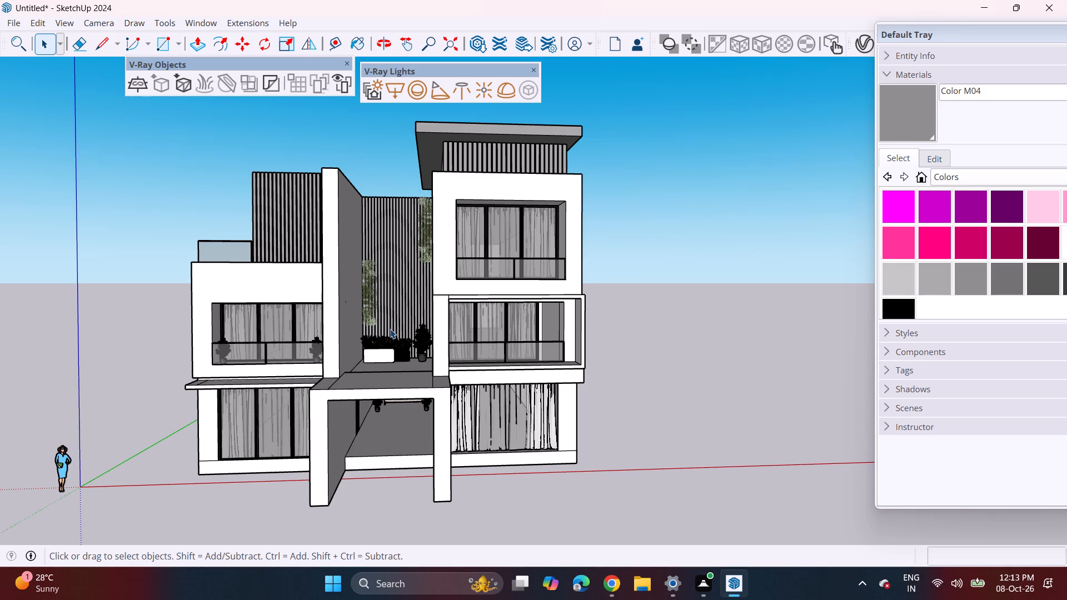
middle_drag(195, 490, 387, 465)
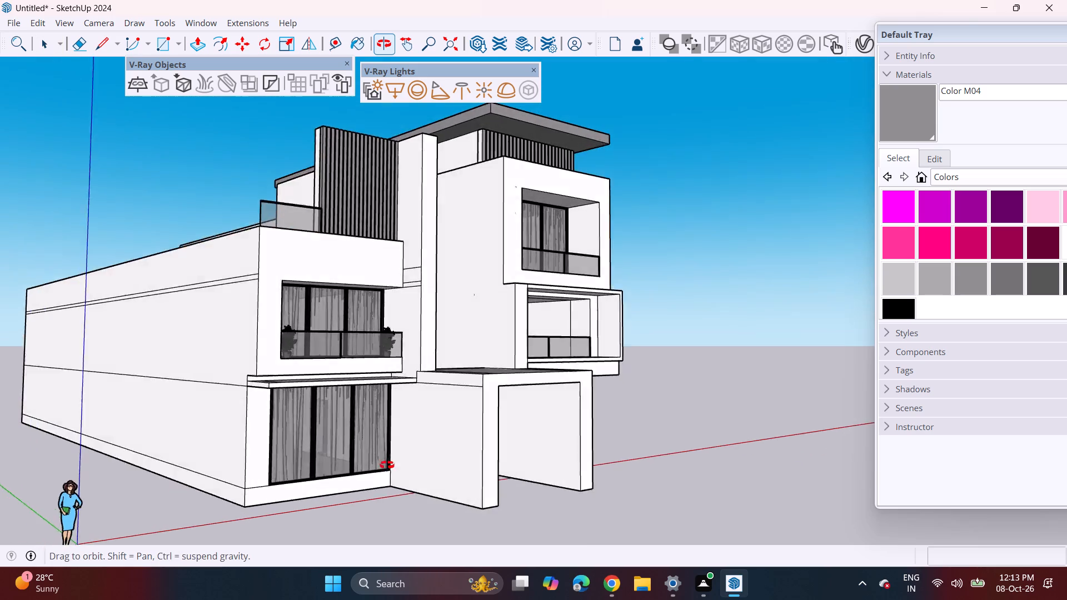
middle_drag(387, 465, 264, 484)
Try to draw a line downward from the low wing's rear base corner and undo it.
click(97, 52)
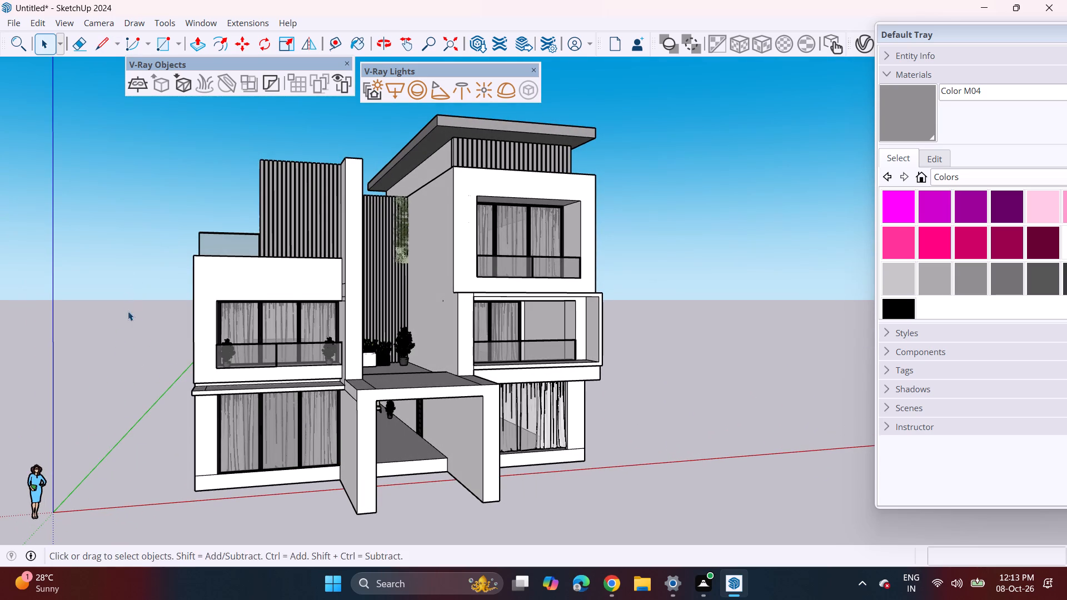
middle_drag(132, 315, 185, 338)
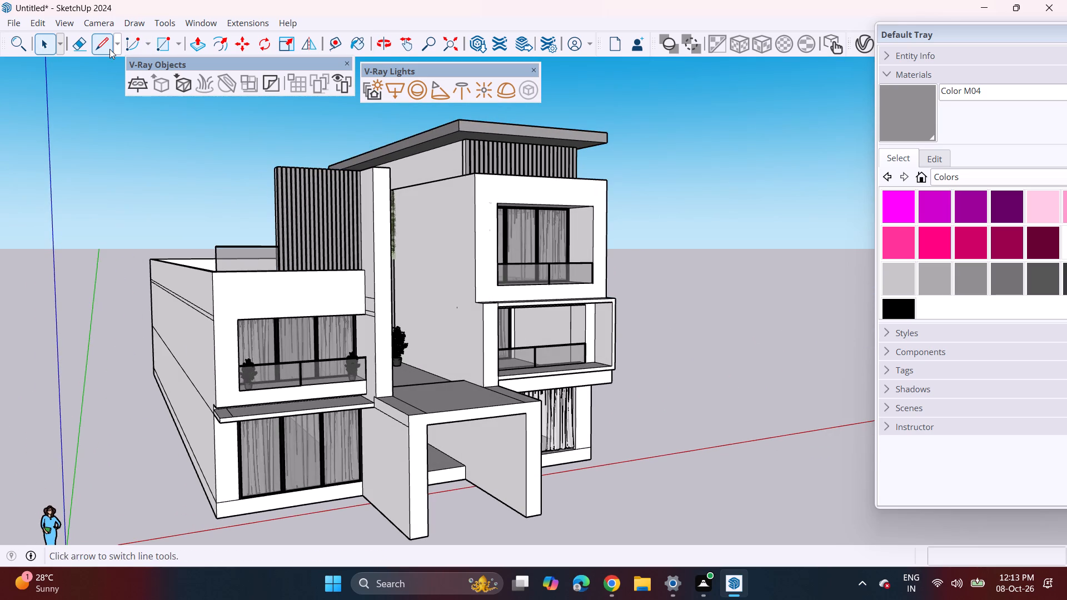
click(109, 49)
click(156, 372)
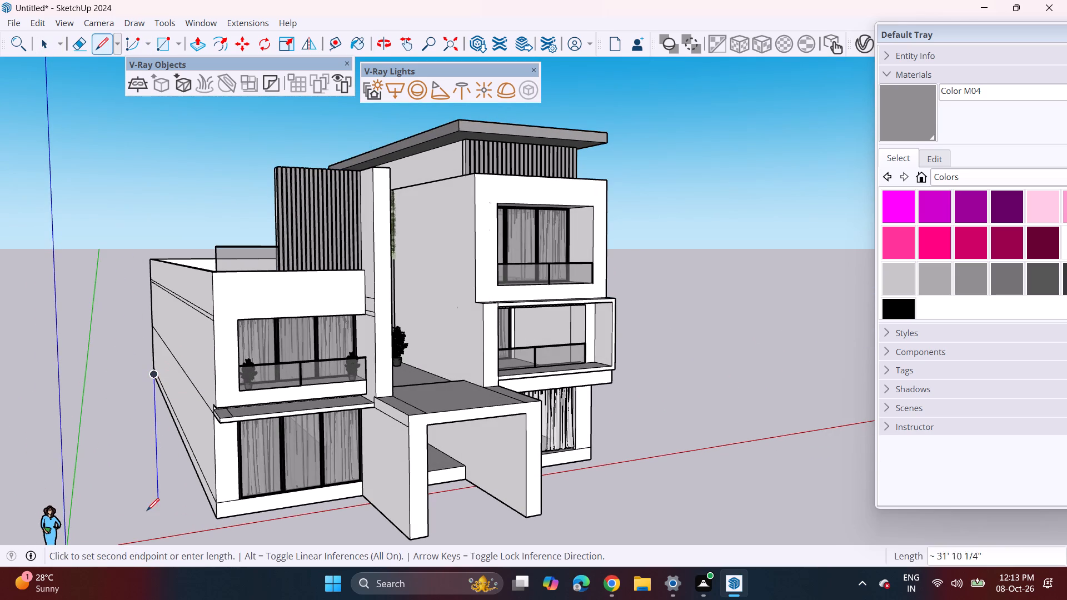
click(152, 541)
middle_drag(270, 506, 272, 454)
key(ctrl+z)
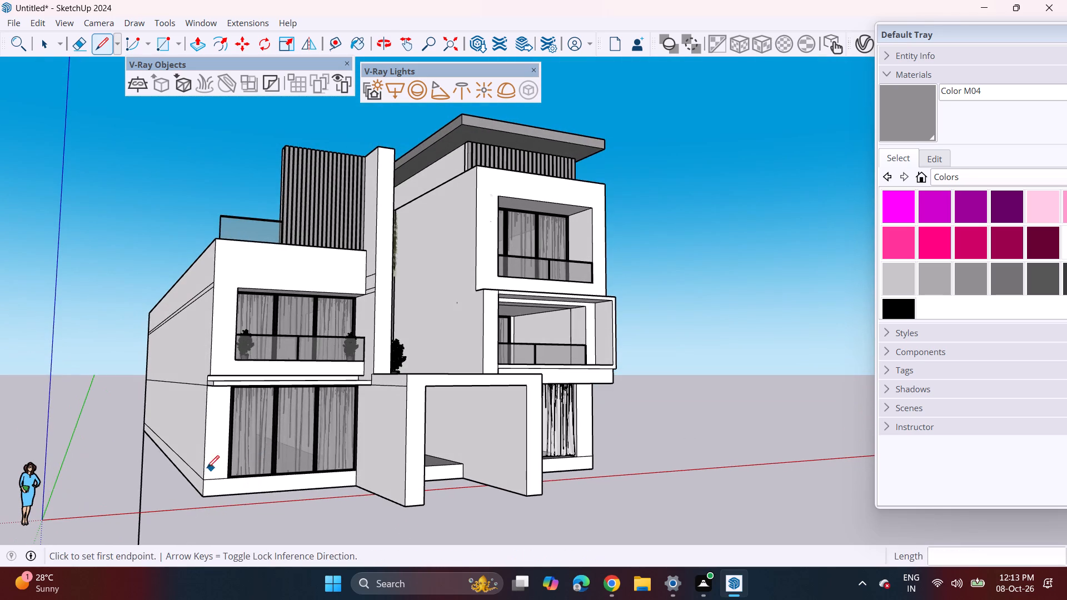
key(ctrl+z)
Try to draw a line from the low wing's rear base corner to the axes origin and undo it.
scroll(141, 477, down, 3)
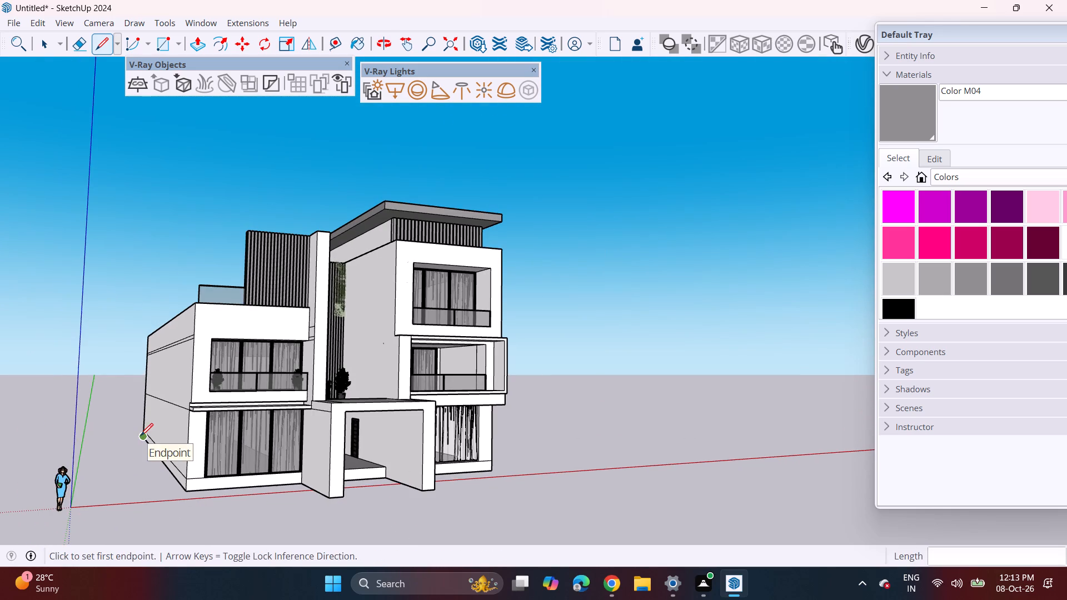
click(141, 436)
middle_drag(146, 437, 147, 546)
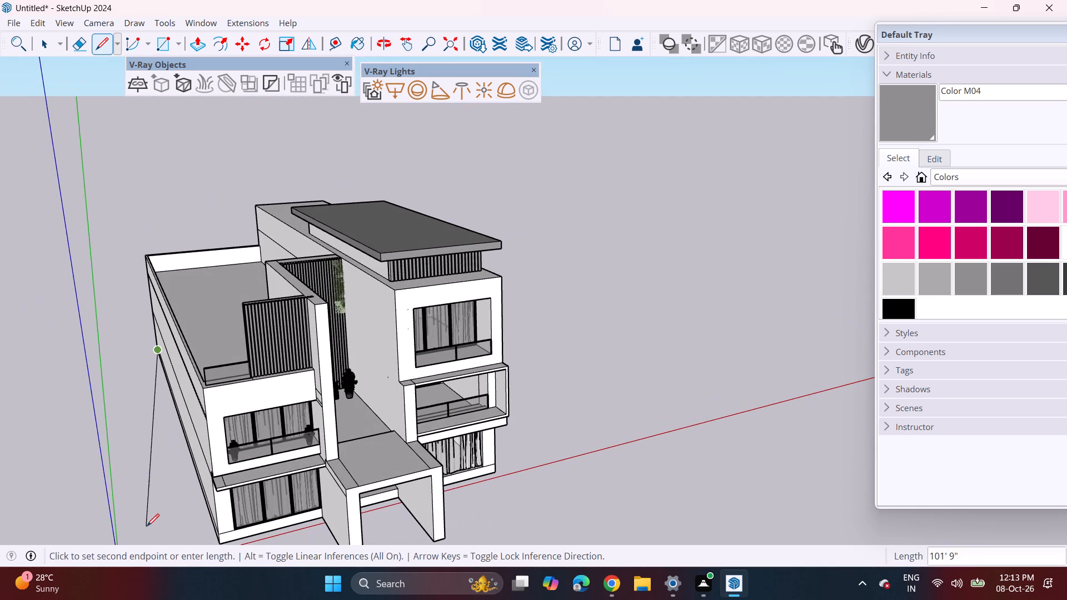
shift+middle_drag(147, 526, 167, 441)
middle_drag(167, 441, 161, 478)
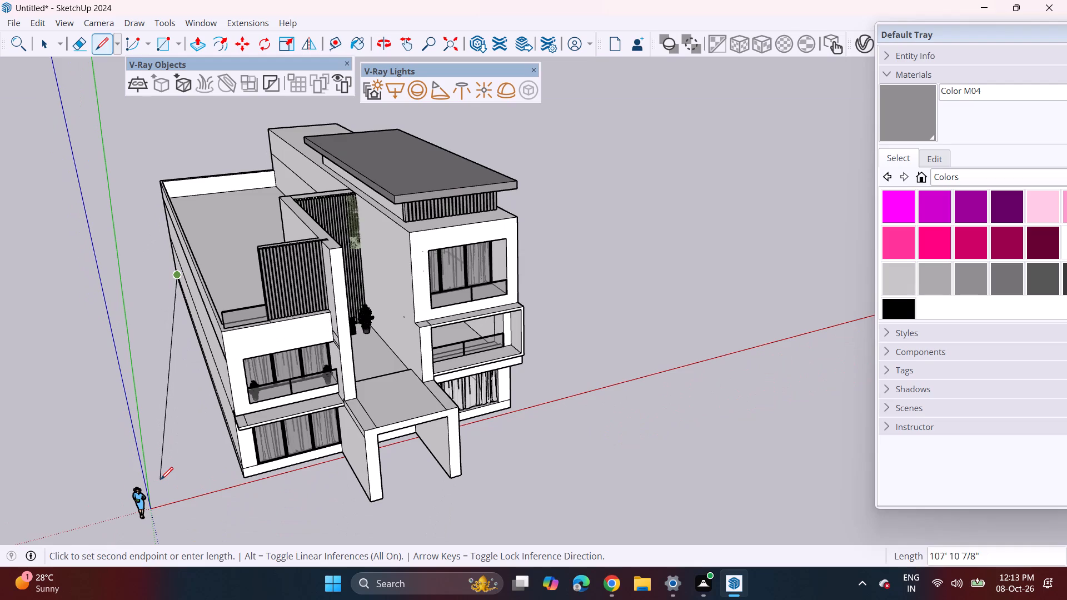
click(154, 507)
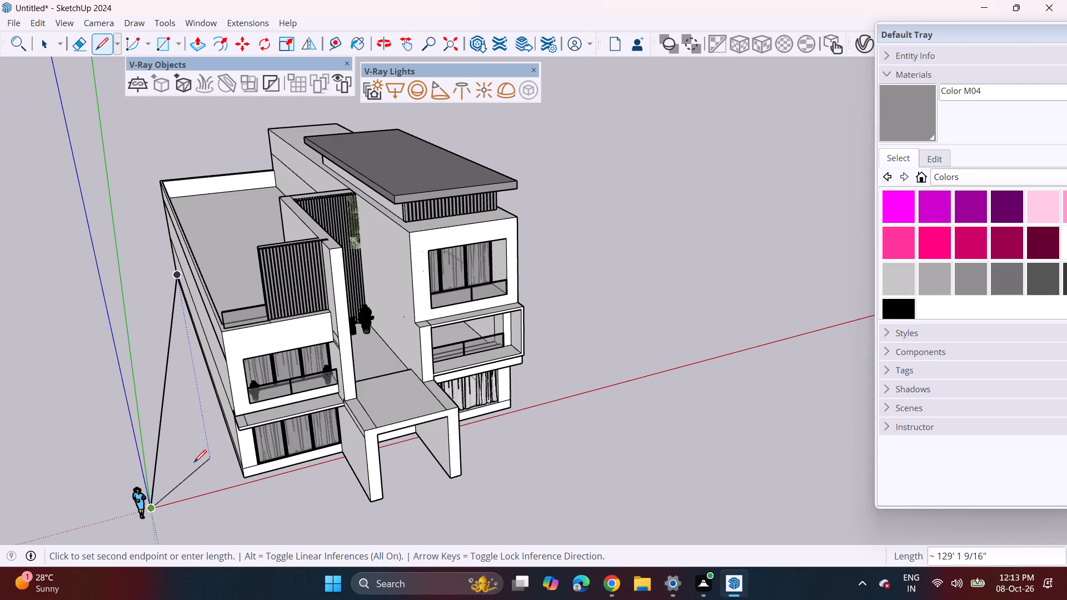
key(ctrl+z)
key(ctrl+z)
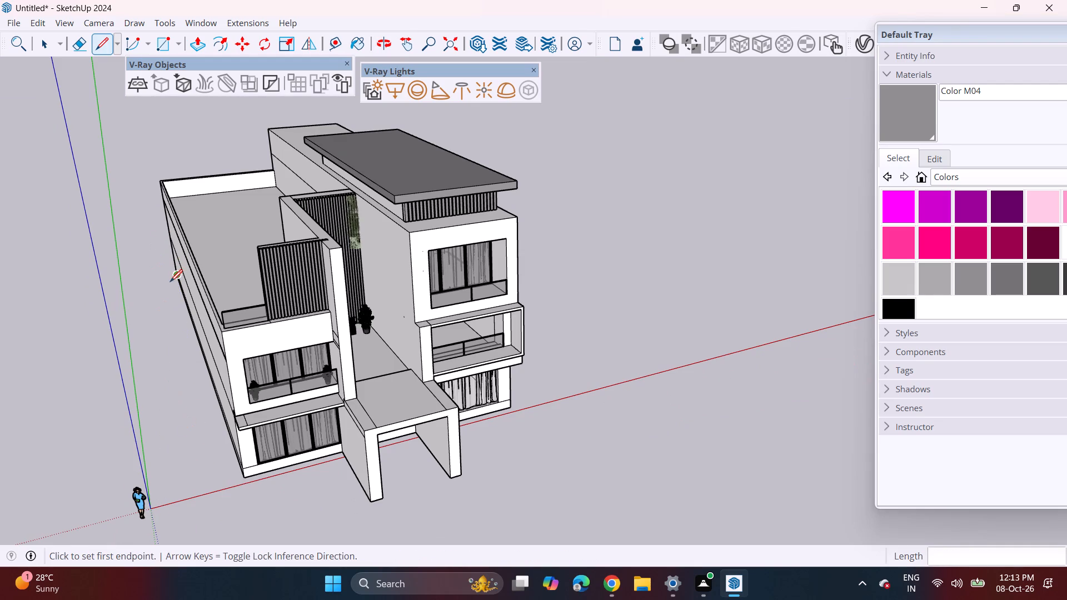
Outline a ground strip beside the low wing with a line about 115' 9" from its rear base corner to the red axis, closing at the front corner.
click(176, 274)
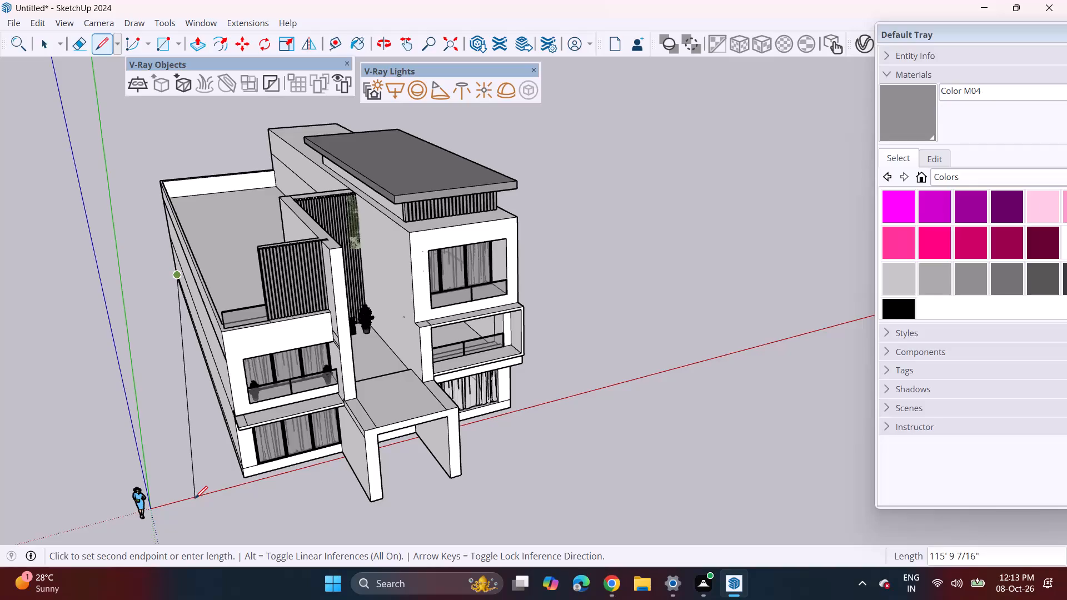
click(195, 498)
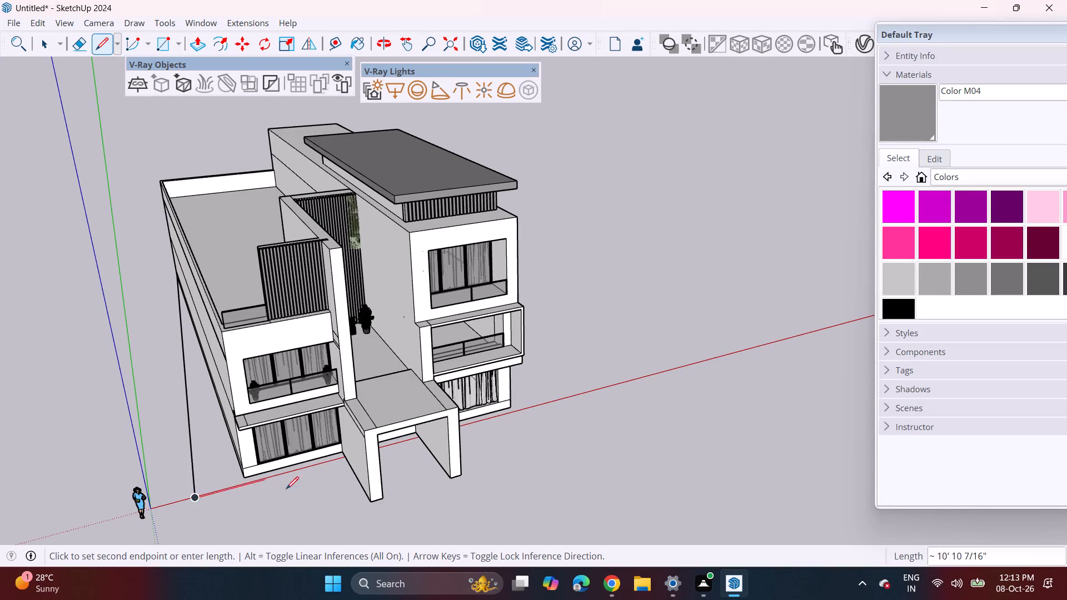
click(248, 487)
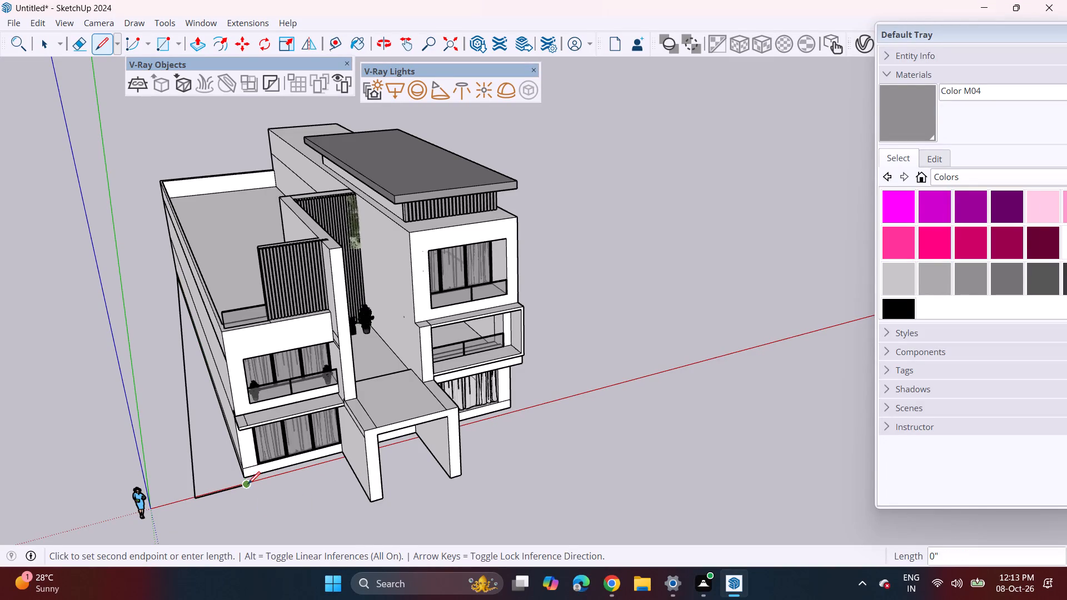
click(248, 477)
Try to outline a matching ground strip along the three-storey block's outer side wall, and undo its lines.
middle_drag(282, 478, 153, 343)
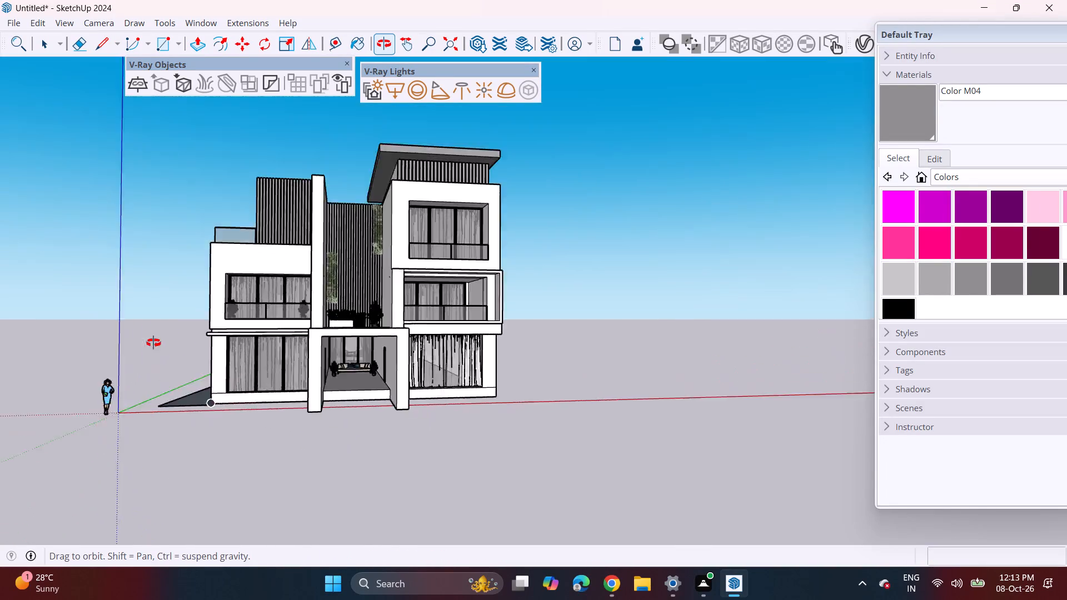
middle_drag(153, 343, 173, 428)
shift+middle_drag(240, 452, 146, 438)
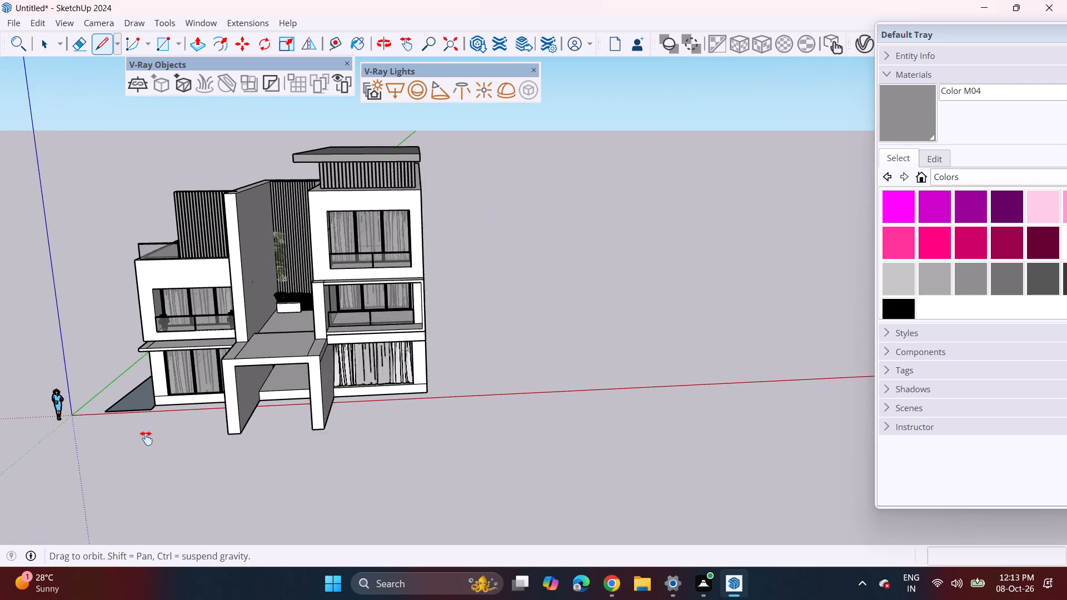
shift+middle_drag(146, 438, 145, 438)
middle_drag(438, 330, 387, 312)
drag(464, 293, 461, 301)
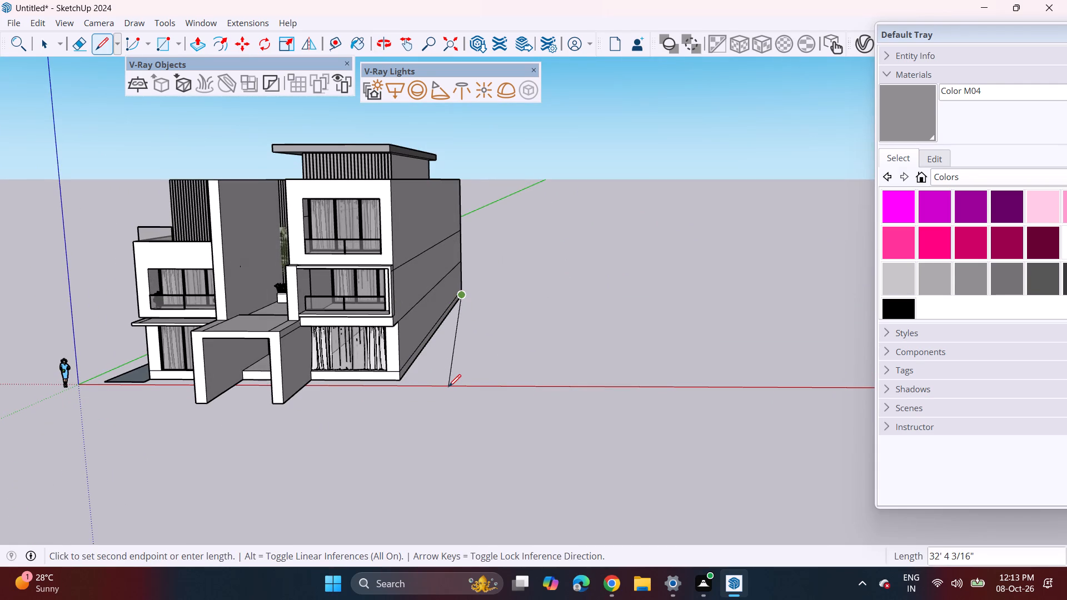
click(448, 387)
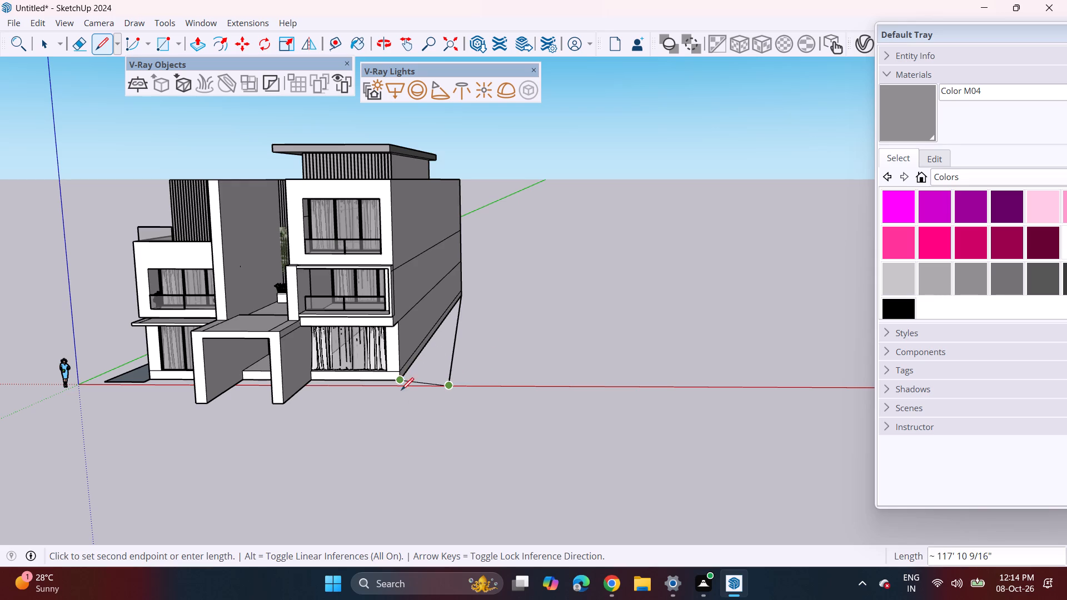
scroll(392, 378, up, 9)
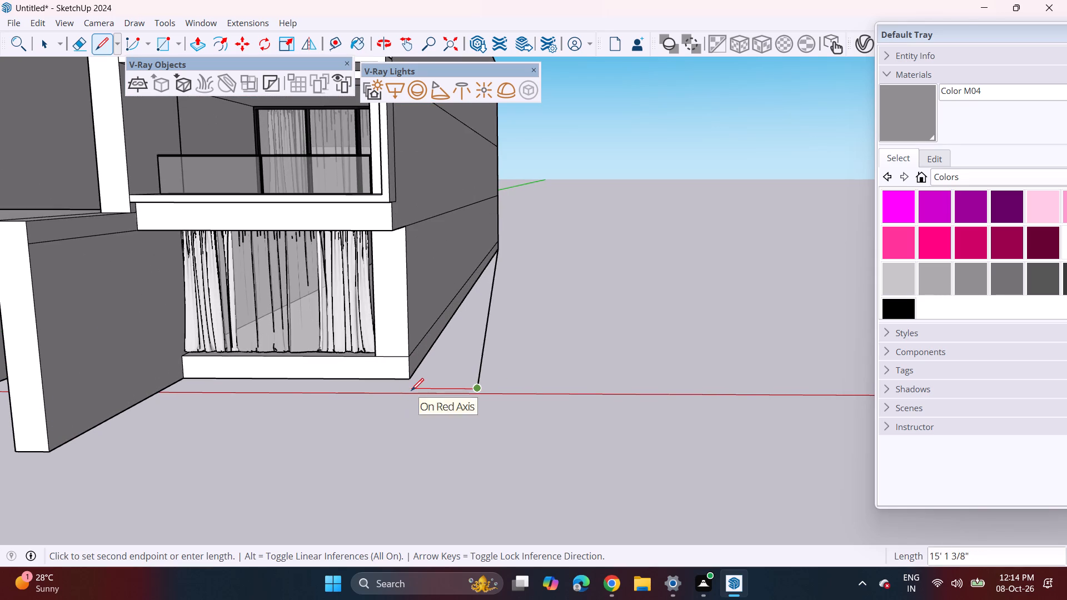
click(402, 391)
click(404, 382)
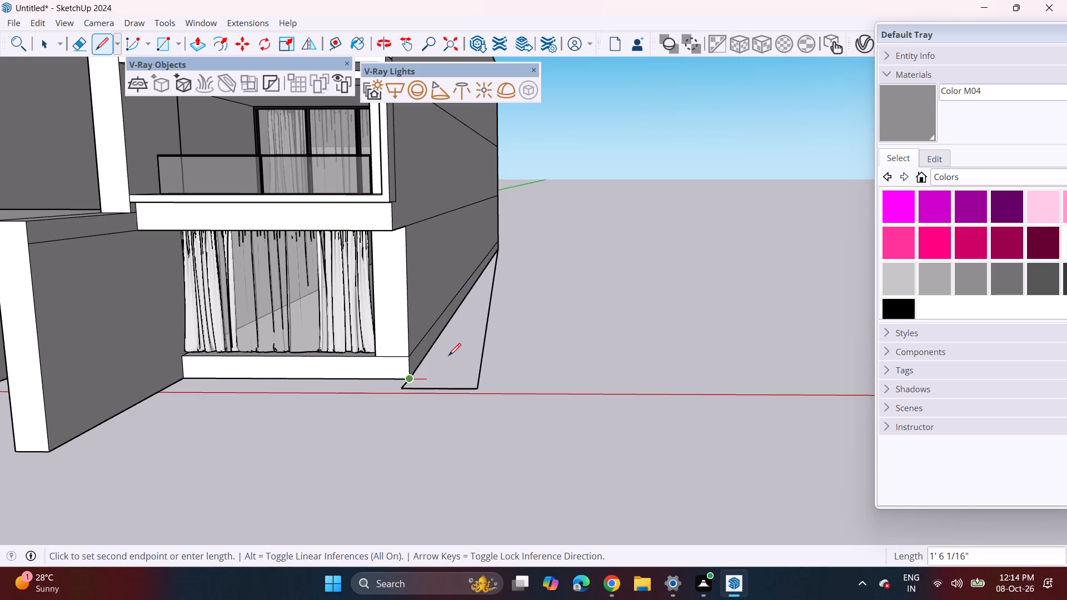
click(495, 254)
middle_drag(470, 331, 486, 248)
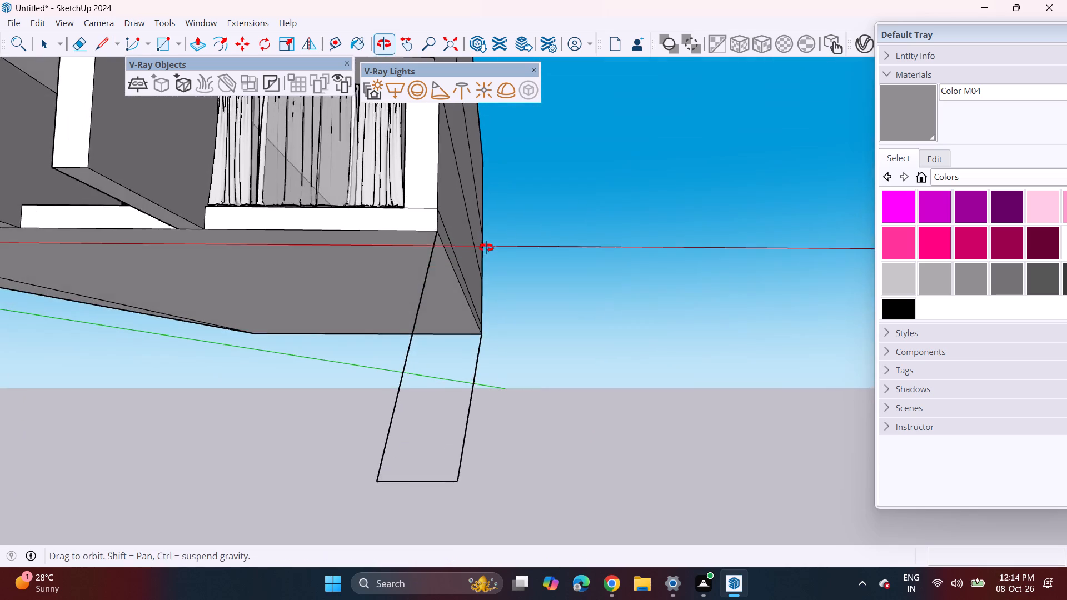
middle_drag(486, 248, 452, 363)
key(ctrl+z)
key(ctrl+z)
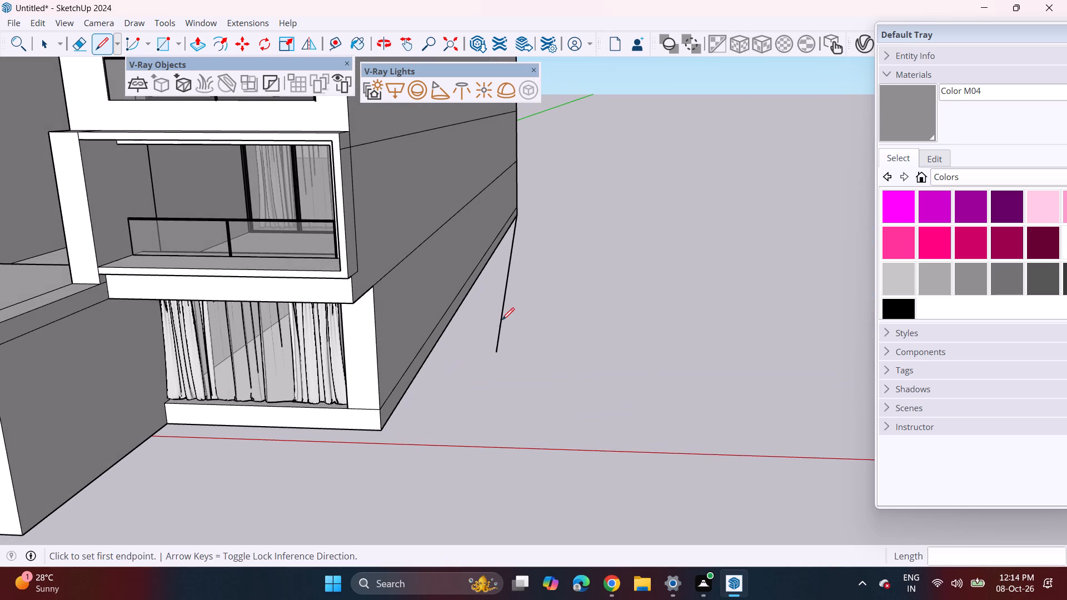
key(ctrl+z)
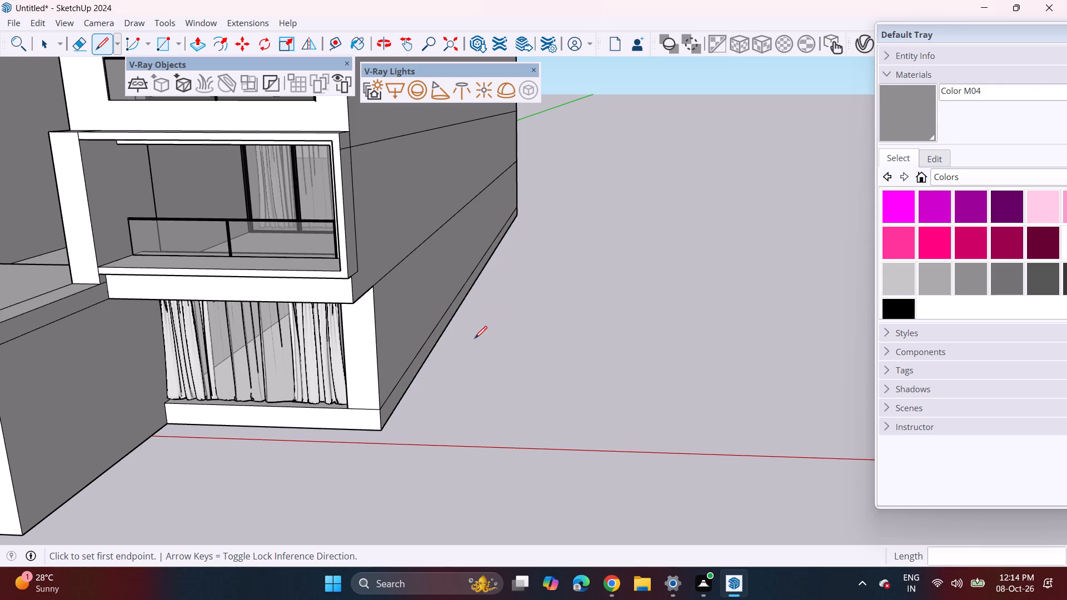
Draw a triangular ground face beside the three-storey block, from its rear base corner about 113' 7" forward and back to the front corner.
middle_drag(488, 358, 488, 413)
scroll(486, 344, down, 9)
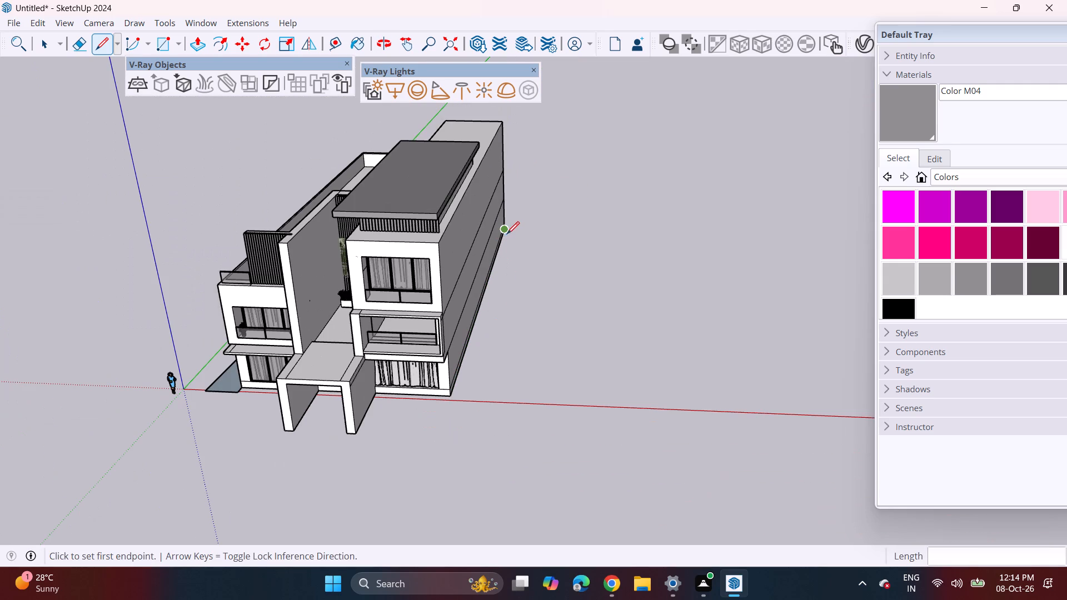
drag(507, 234, 508, 239)
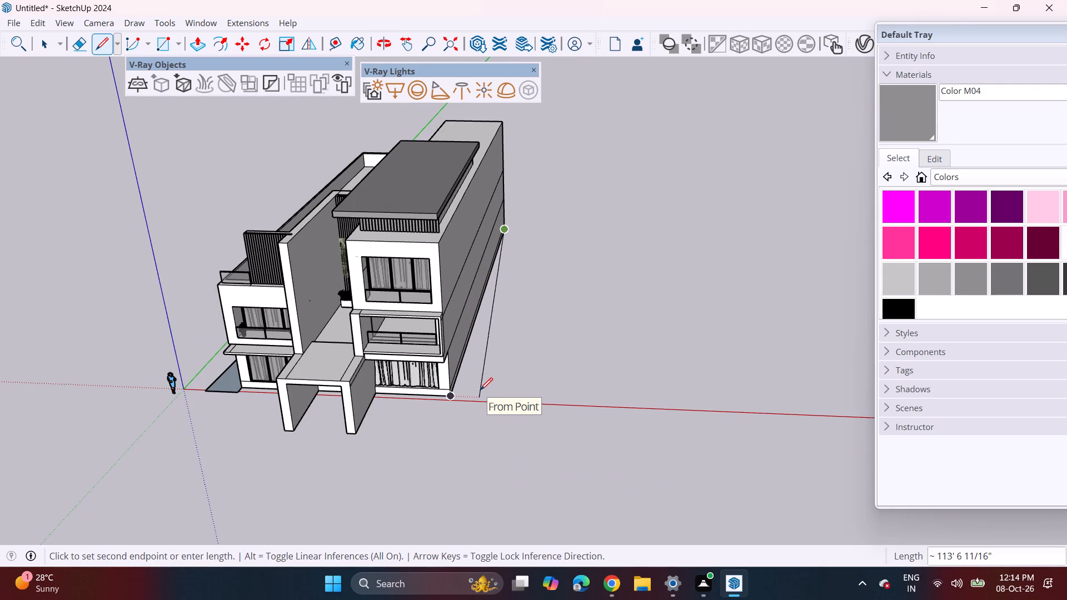
click(480, 390)
click(450, 397)
middle_drag(479, 368, 512, 331)
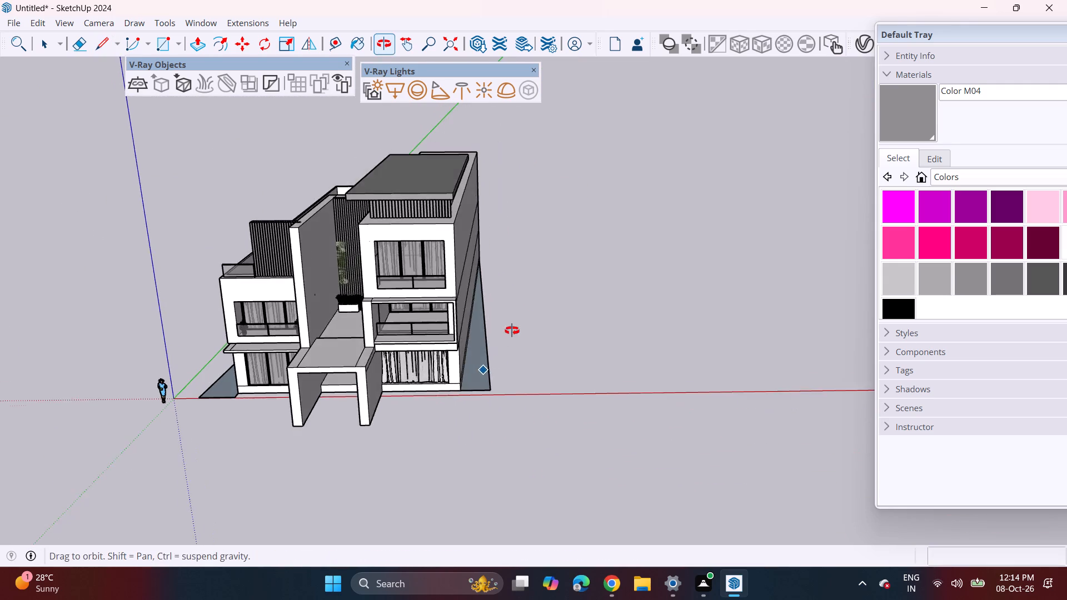
middle_drag(512, 331, 546, 280)
key(space)
Push/Pull the triangular ground faces on both sides of the house up by about 1' 9".
middle_drag(484, 340, 405, 368)
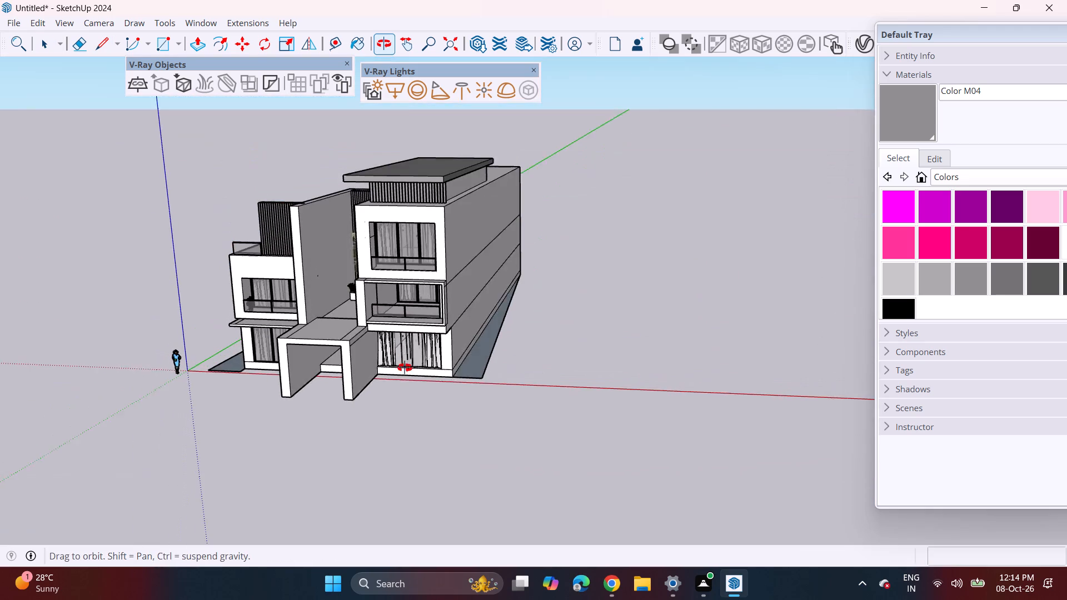
middle_drag(405, 368, 416, 381)
key(p)
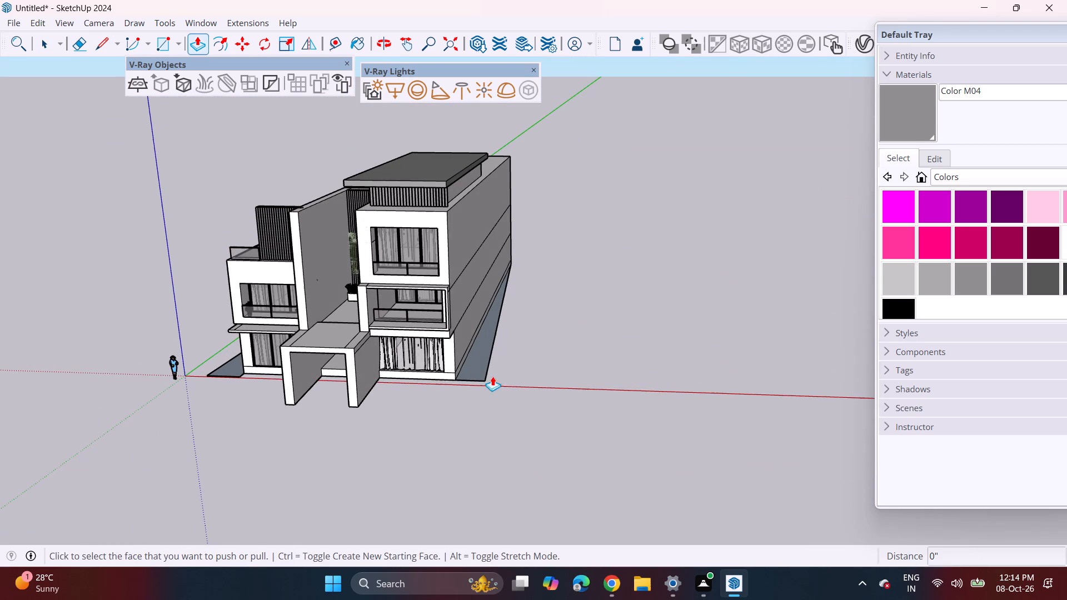
click(480, 364)
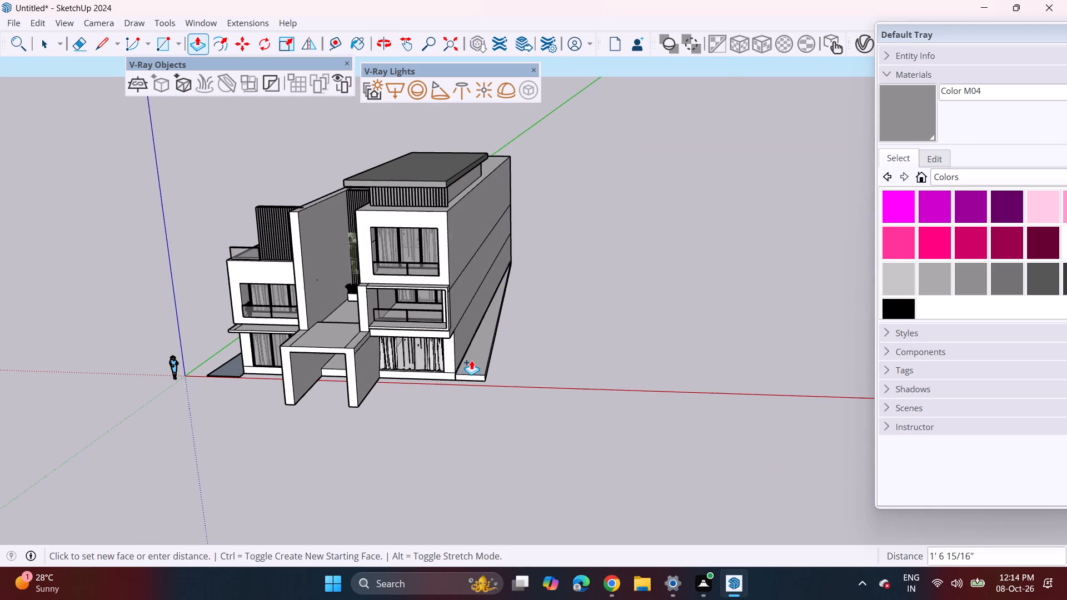
click(458, 372)
middle_drag(262, 380, 365, 359)
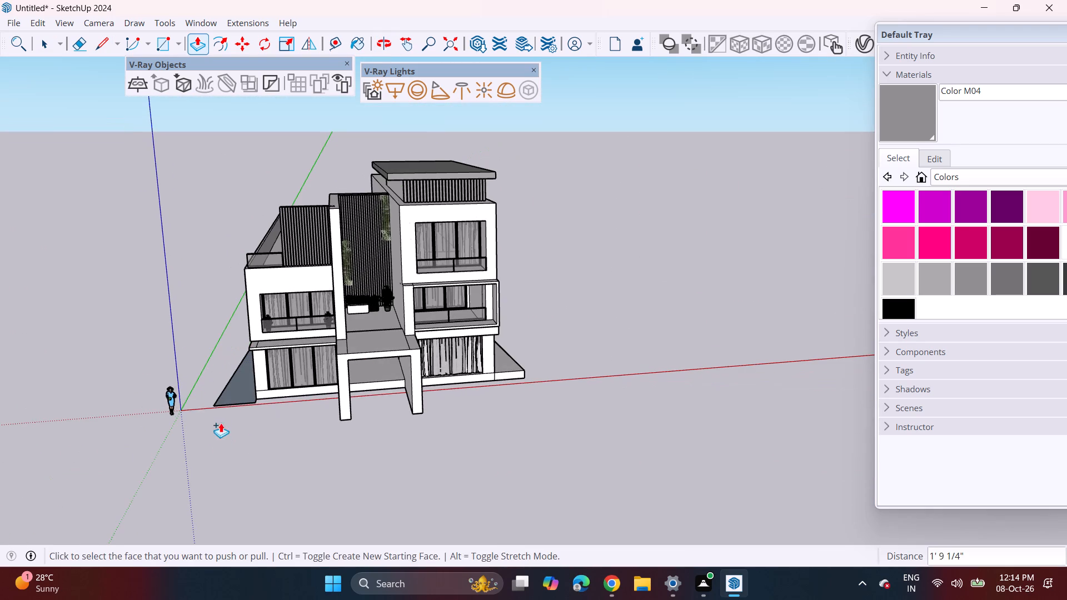
double_click(246, 384)
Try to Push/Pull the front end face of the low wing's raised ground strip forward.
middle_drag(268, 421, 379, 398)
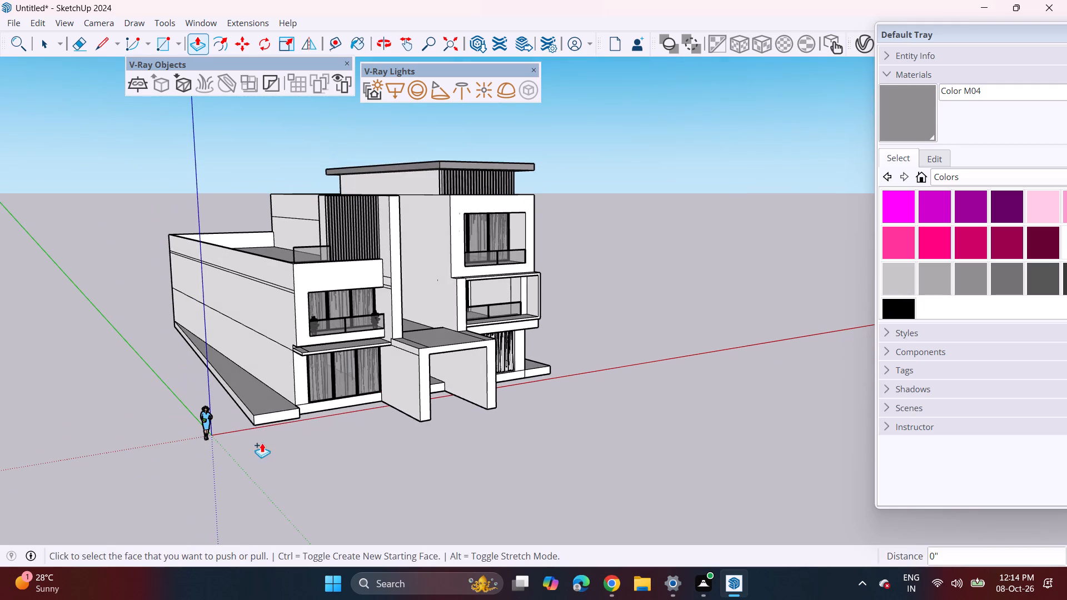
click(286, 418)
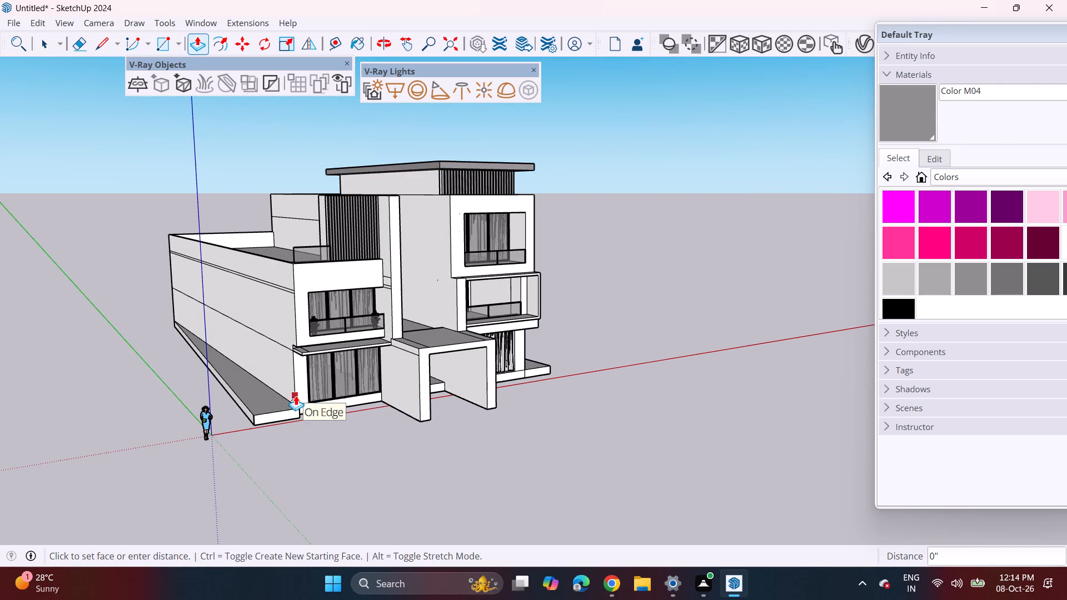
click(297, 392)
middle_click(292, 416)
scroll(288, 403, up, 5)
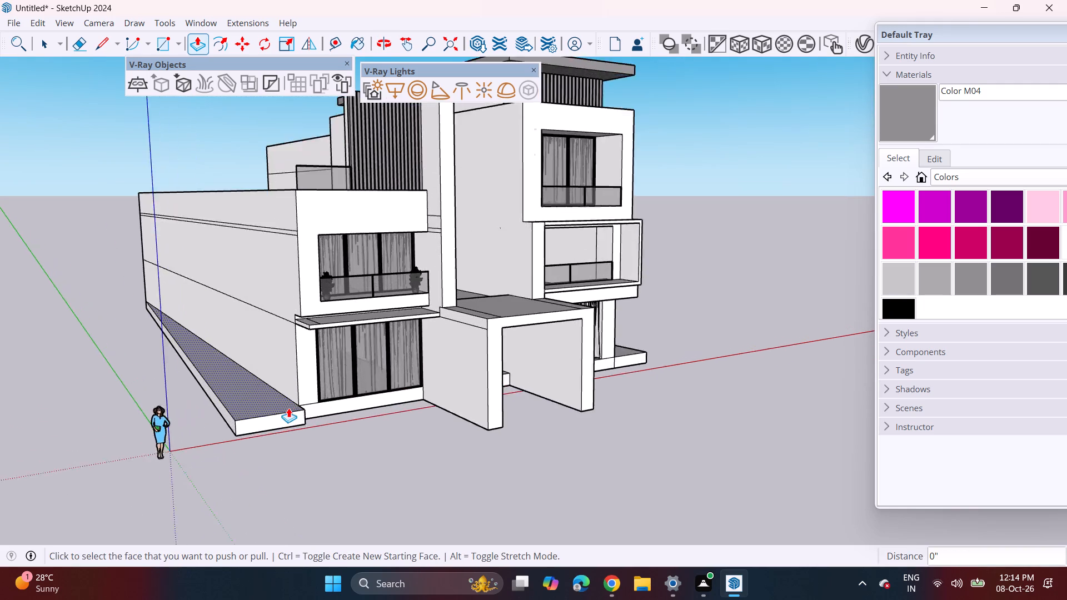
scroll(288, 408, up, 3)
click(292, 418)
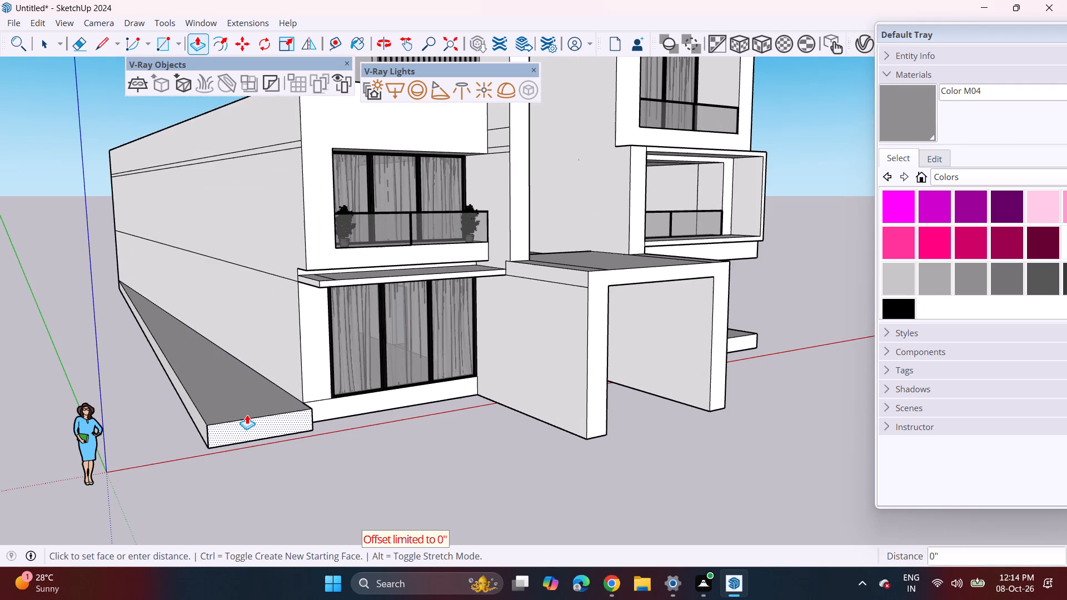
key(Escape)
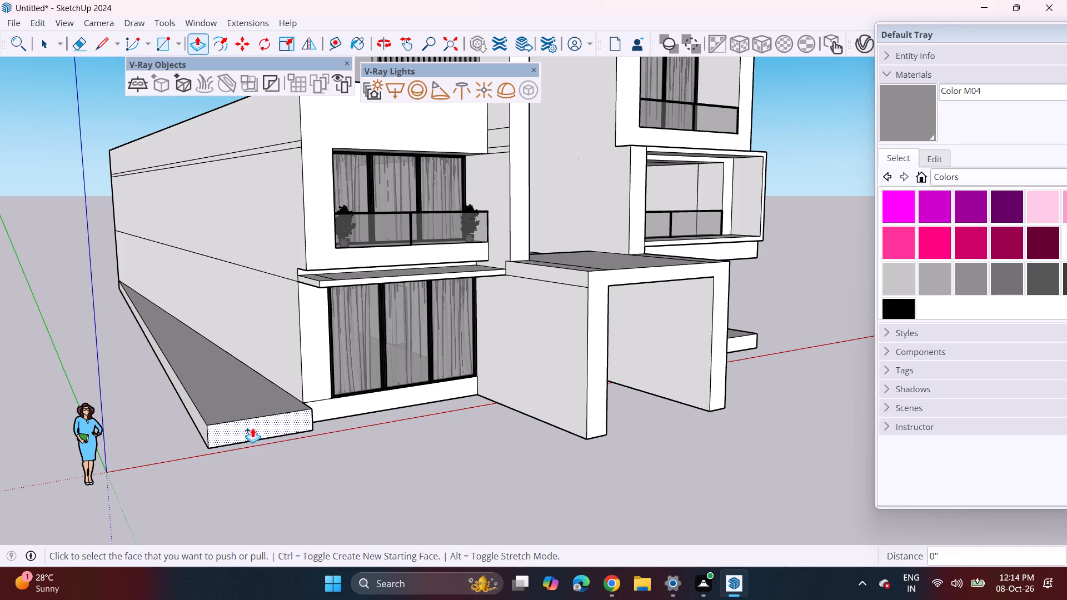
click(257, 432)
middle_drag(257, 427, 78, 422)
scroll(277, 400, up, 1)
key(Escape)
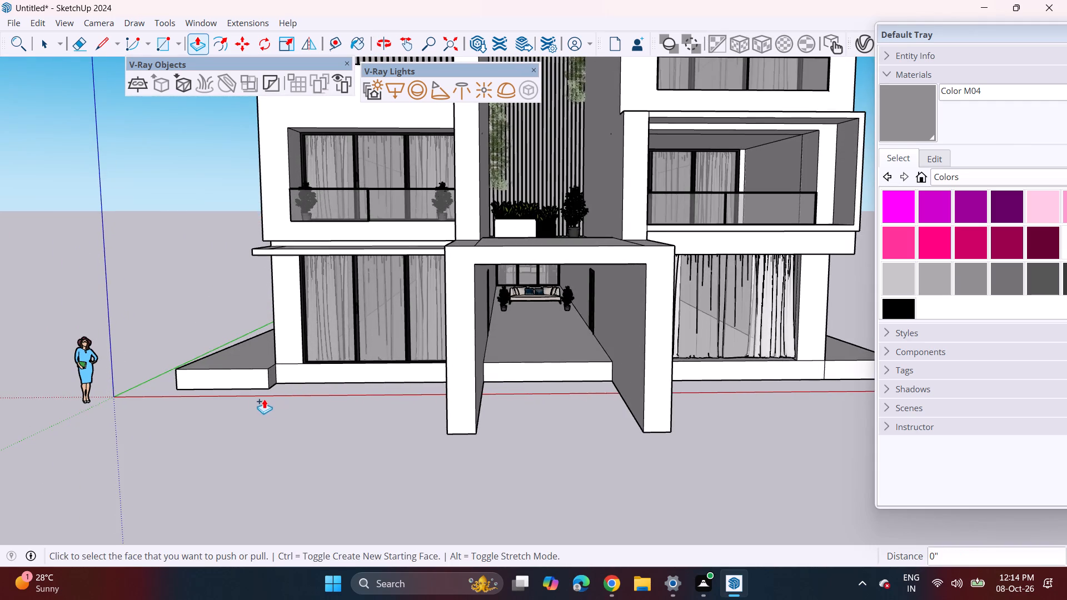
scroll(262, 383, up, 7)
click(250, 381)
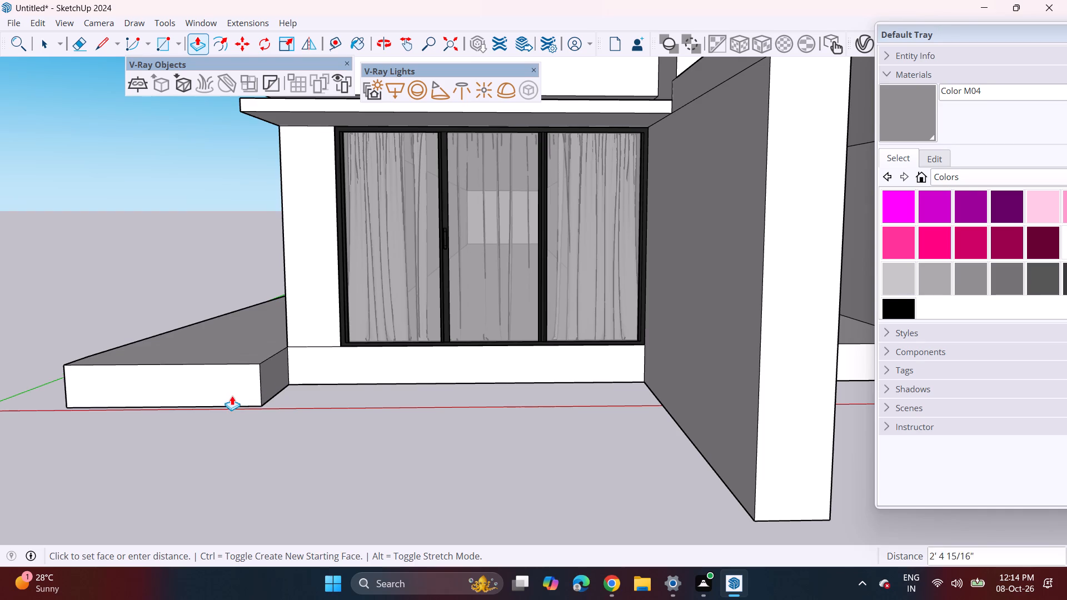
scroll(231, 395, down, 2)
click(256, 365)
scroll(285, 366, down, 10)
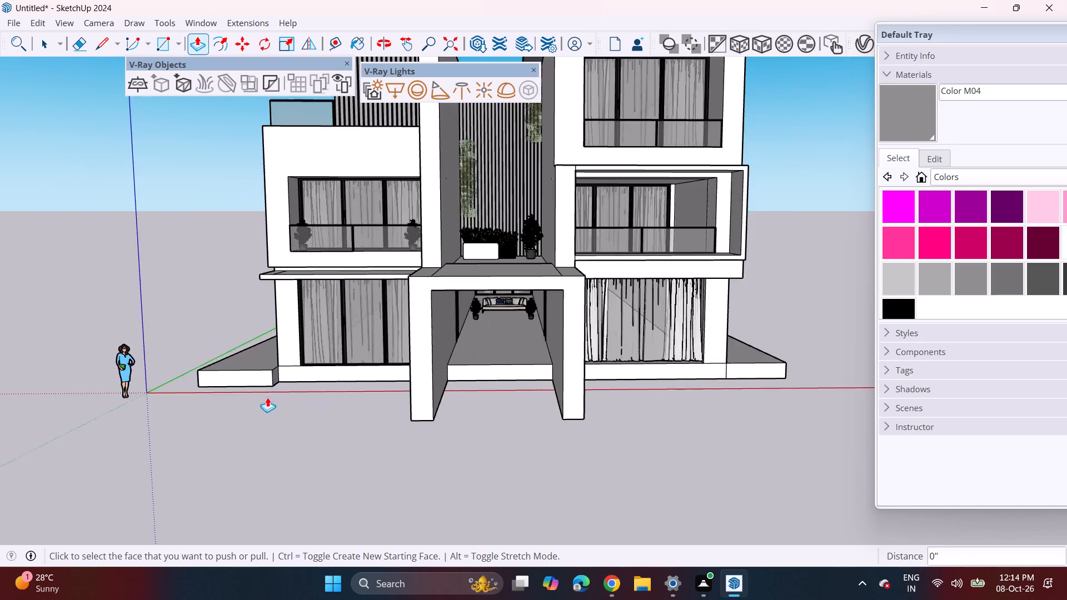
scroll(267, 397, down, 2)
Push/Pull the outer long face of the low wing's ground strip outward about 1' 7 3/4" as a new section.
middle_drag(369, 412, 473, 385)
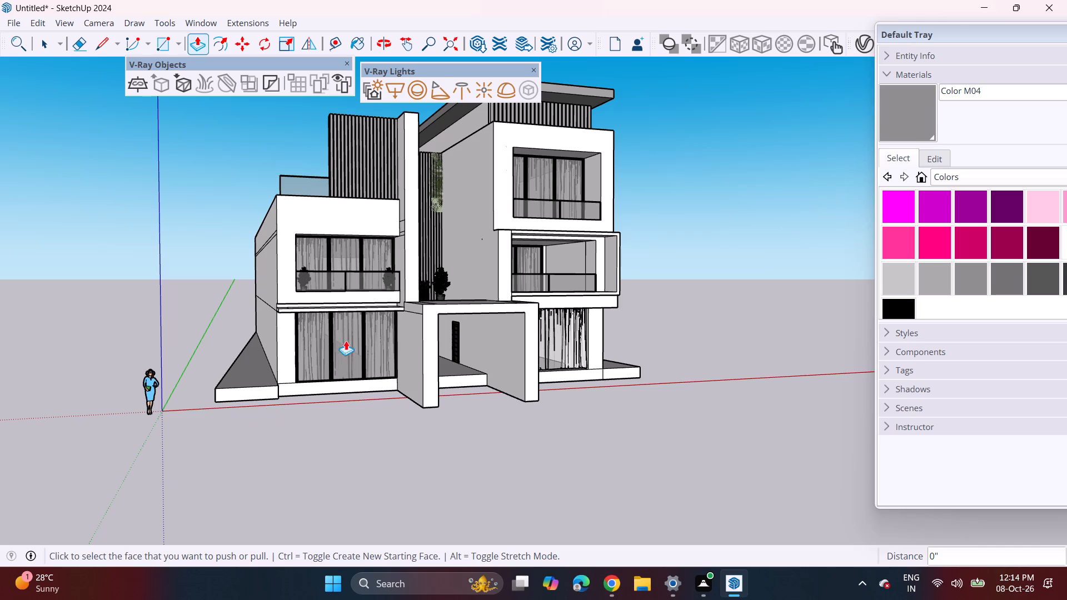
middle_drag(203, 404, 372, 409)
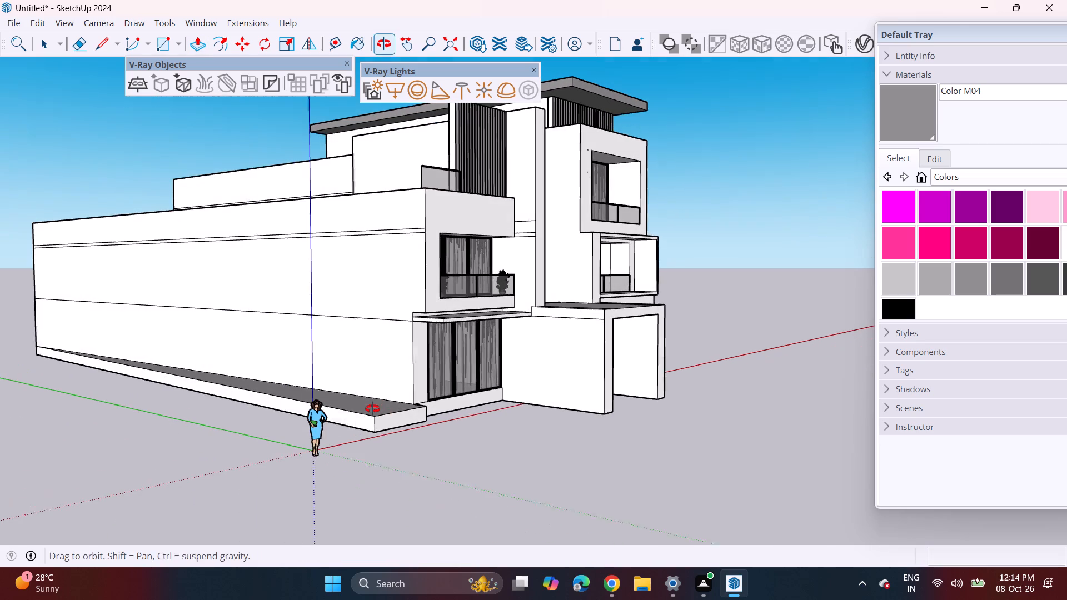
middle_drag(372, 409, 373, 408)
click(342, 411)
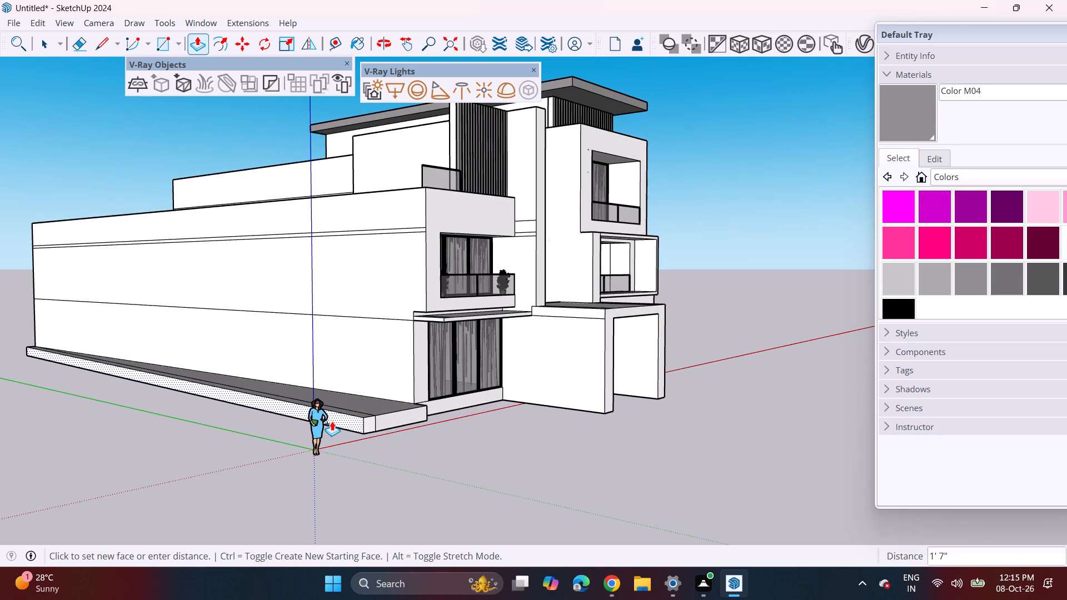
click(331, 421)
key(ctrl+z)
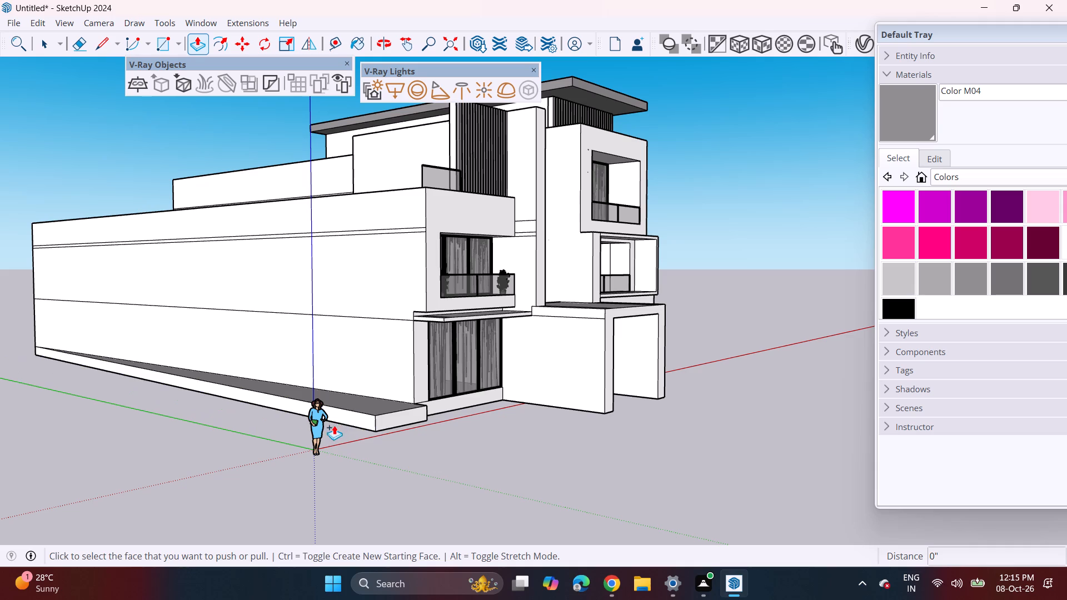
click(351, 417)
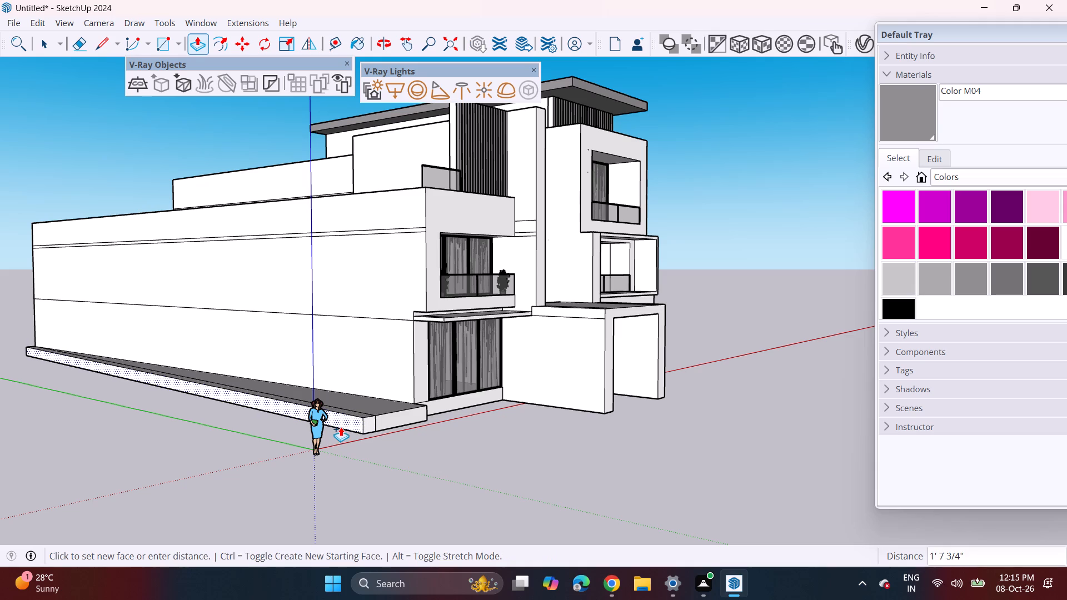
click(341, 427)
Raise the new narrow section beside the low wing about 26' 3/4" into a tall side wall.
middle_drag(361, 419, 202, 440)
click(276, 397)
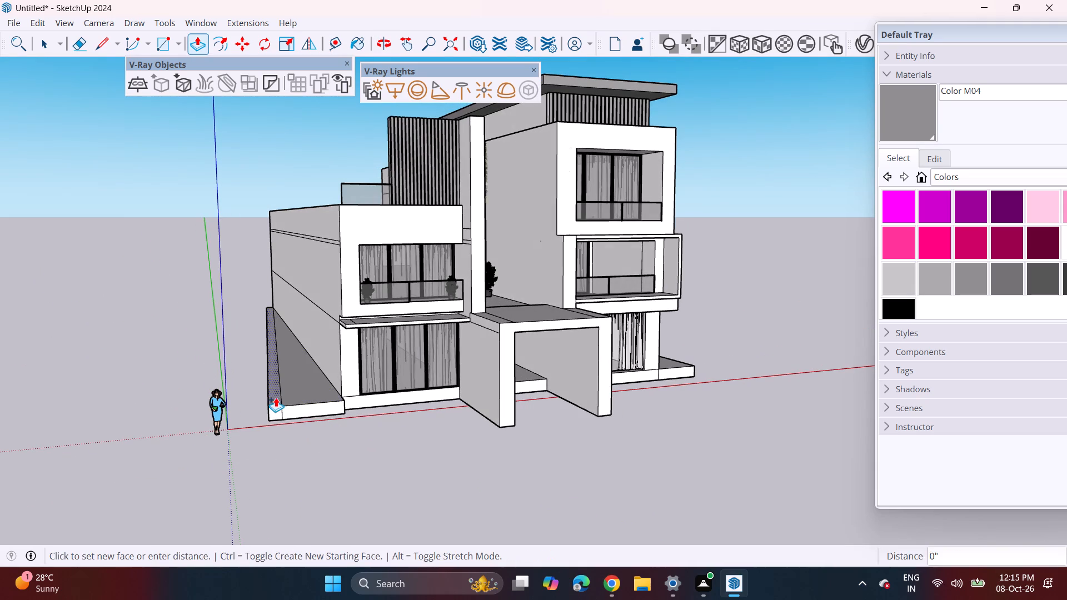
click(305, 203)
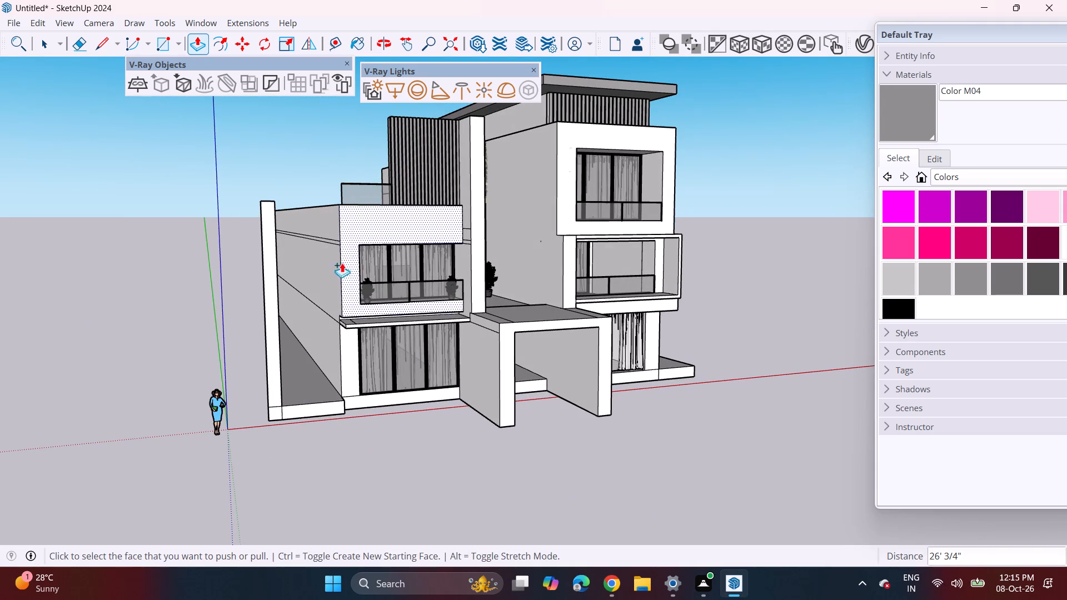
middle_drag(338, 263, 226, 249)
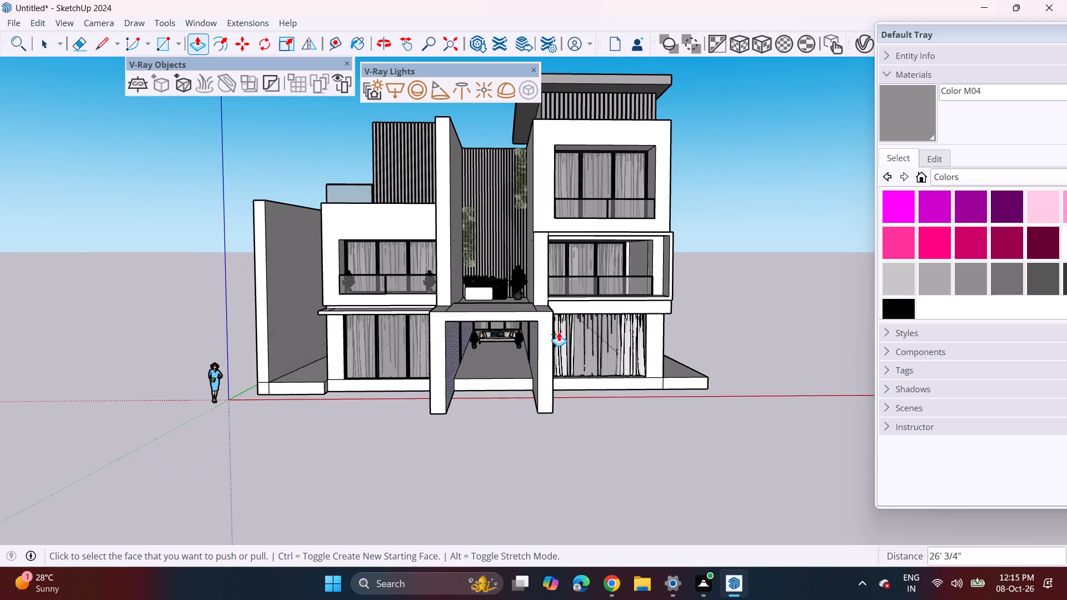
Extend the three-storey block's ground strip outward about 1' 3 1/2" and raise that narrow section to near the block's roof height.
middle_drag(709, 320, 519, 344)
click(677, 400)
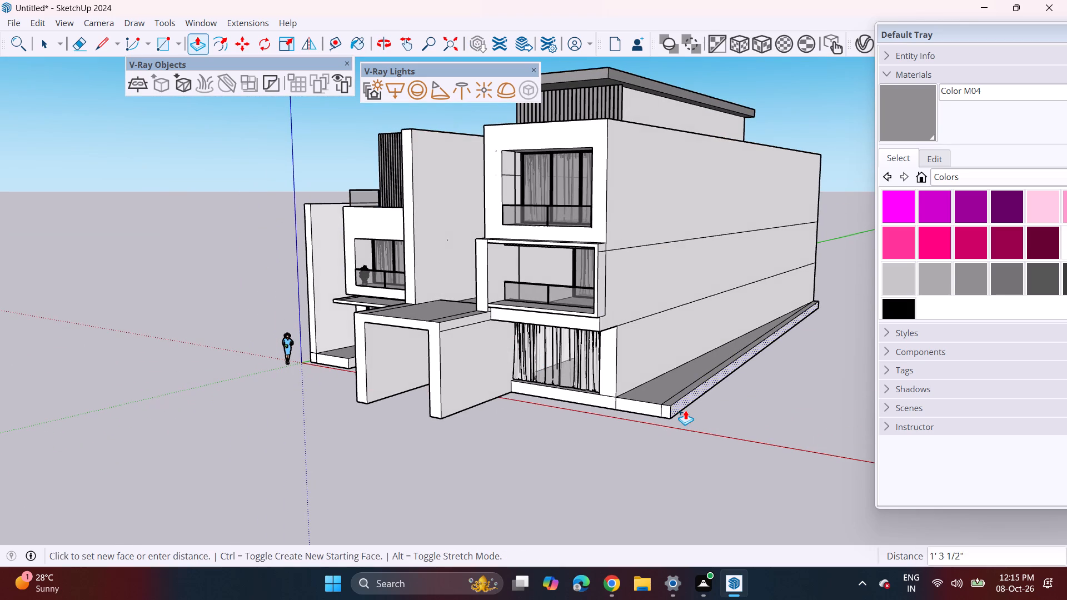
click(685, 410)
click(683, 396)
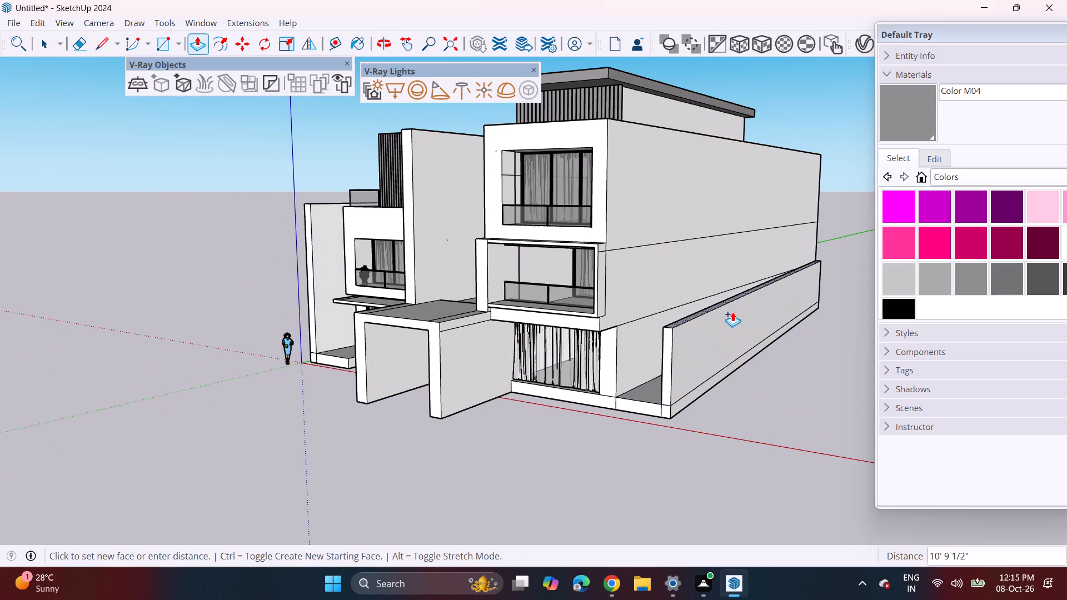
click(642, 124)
Examine the front elevation of the house with the tall side walls on both sides.
middle_drag(477, 316, 518, 324)
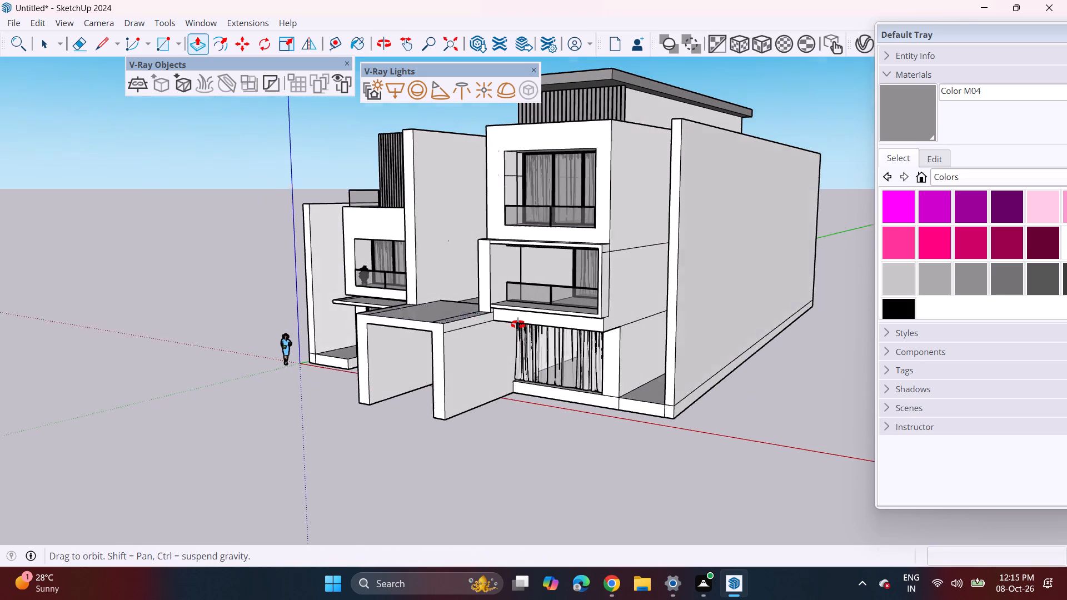
middle_drag(518, 324, 639, 302)
scroll(654, 291, up, 3)
middle_drag(590, 321, 534, 448)
middle_drag(530, 442, 581, 387)
shift+middle_drag(562, 394, 595, 391)
middle_drag(601, 391, 588, 397)
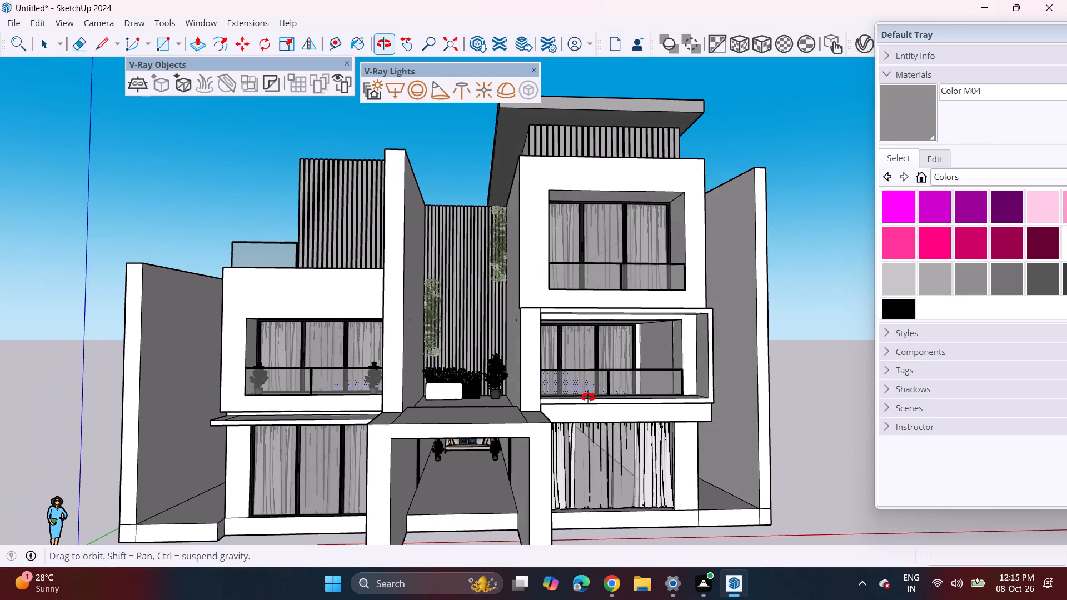
middle_drag(588, 397, 586, 398)
scroll(578, 413, up, 3)
scroll(578, 413, down, 9)
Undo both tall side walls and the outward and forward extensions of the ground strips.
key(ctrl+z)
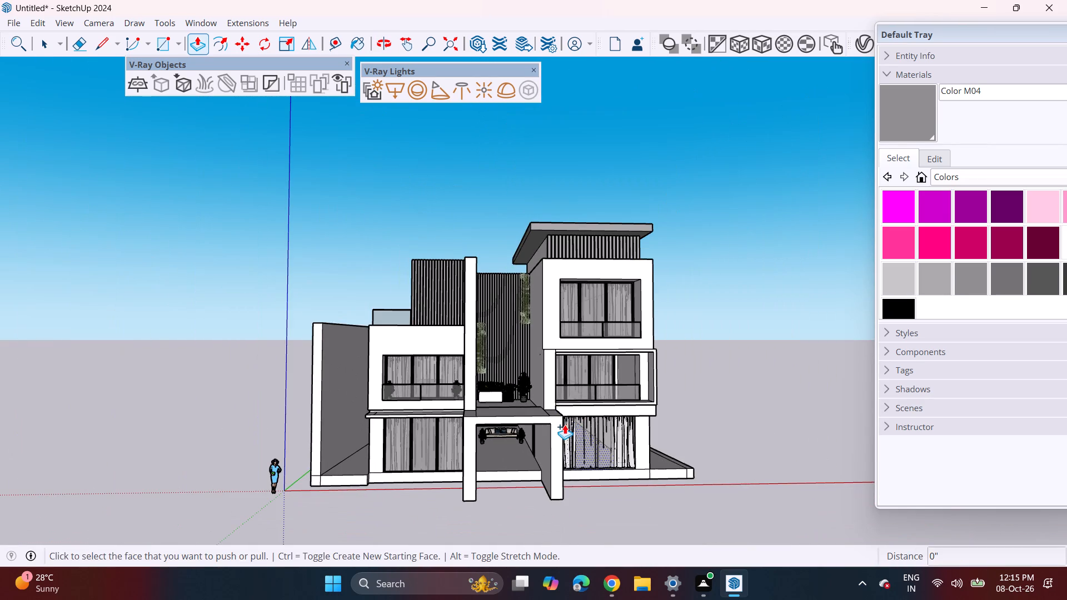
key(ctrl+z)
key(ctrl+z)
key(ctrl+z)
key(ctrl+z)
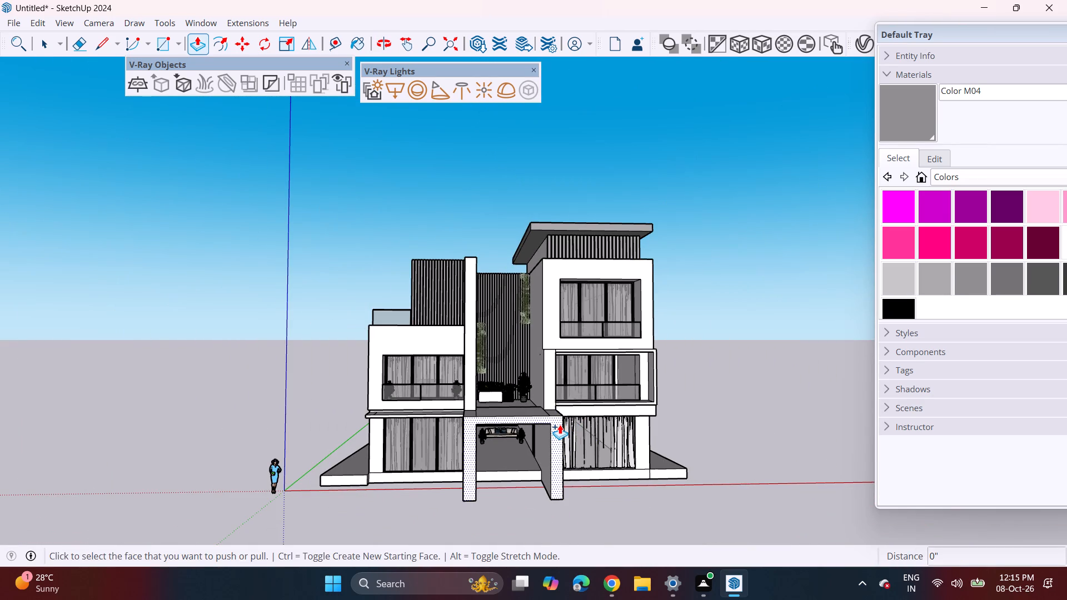
Undo the raised ground strips and their outlines on both sides of the house.
key(ctrl+z)
key(ctrl+z)
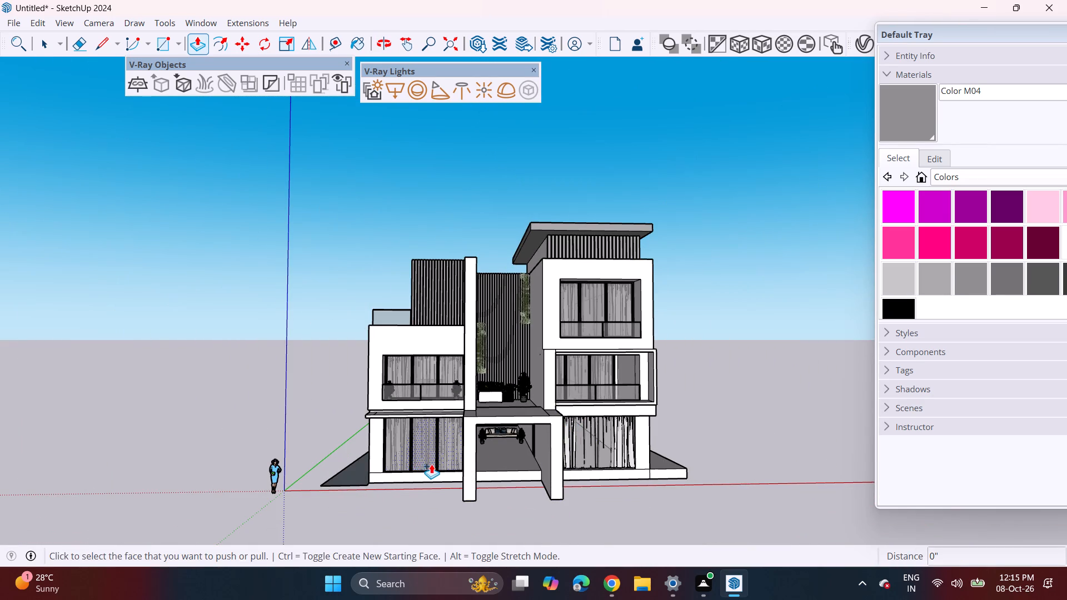
key(ctrl+z)
key(ctrl+z)
key(ctrl+z)
key(ctrl+z)
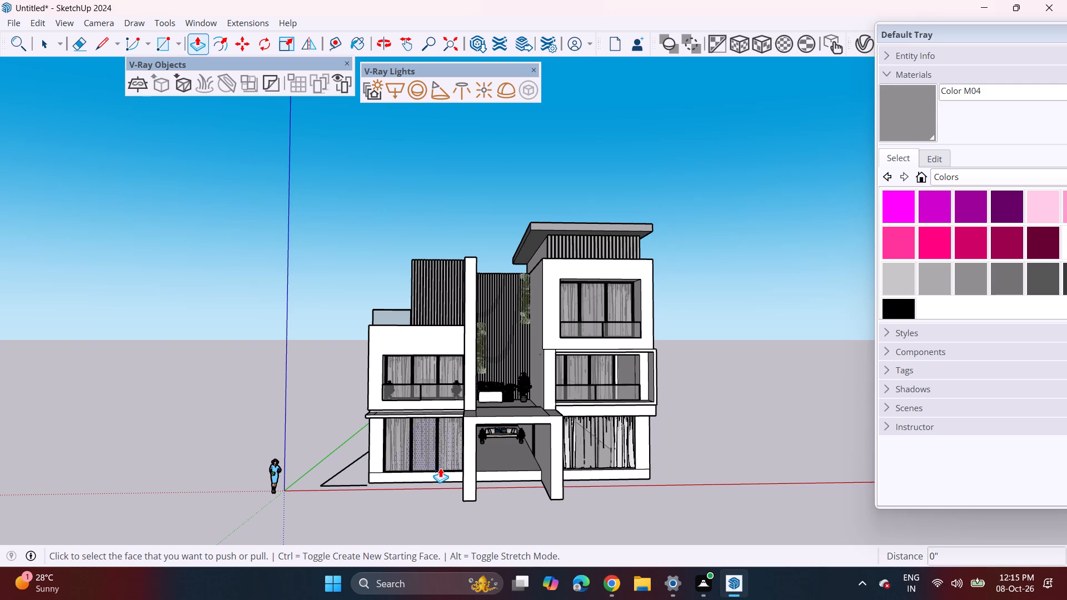
key(ctrl+z)
key(ctrl+z)
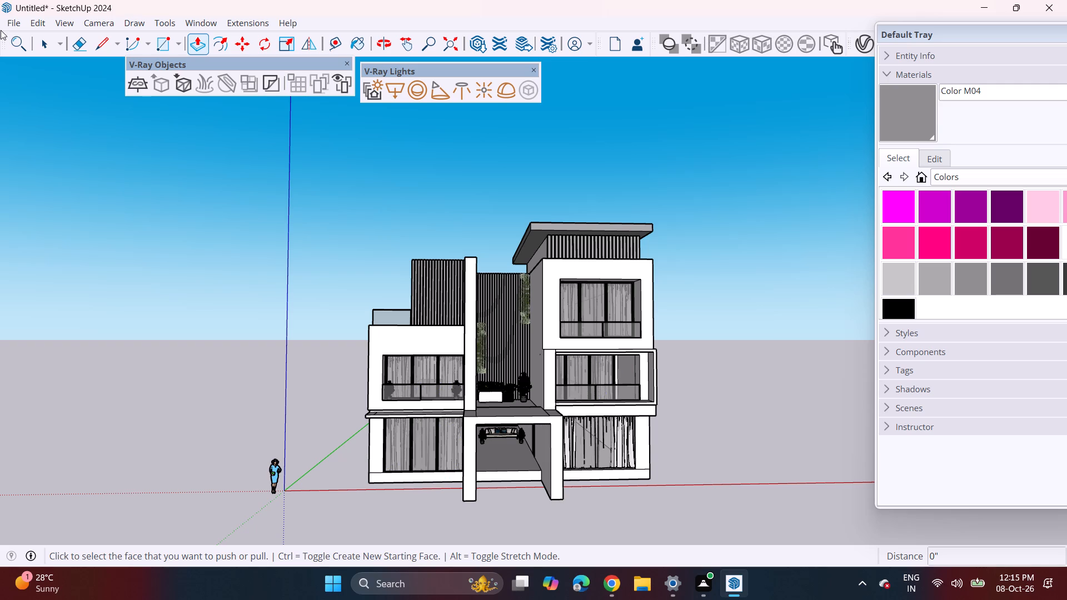
Import the Component_74 hanging plant from Downloads and place it on the glass railing of the three-storey block's top balcony.
click(11, 25)
click(51, 222)
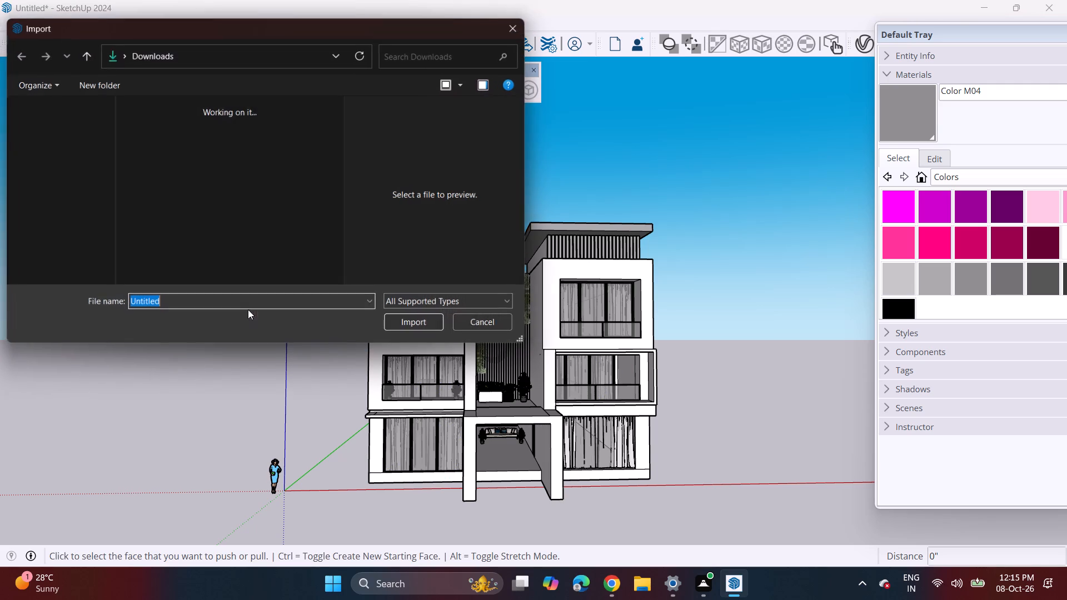
scroll(206, 238, down, 3)
scroll(264, 223, down, 6)
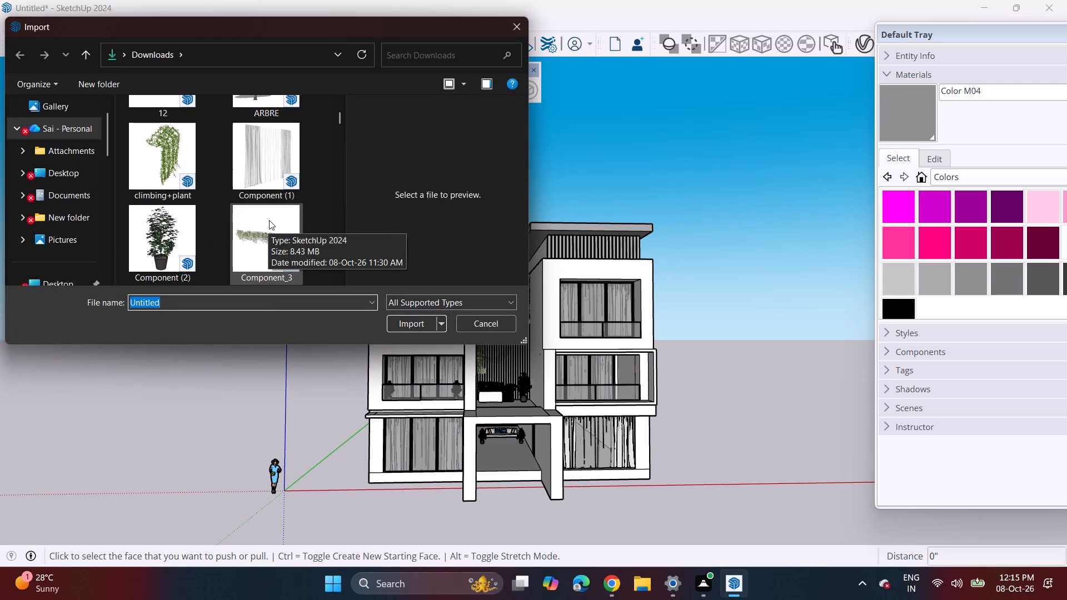
scroll(268, 219, down, 2)
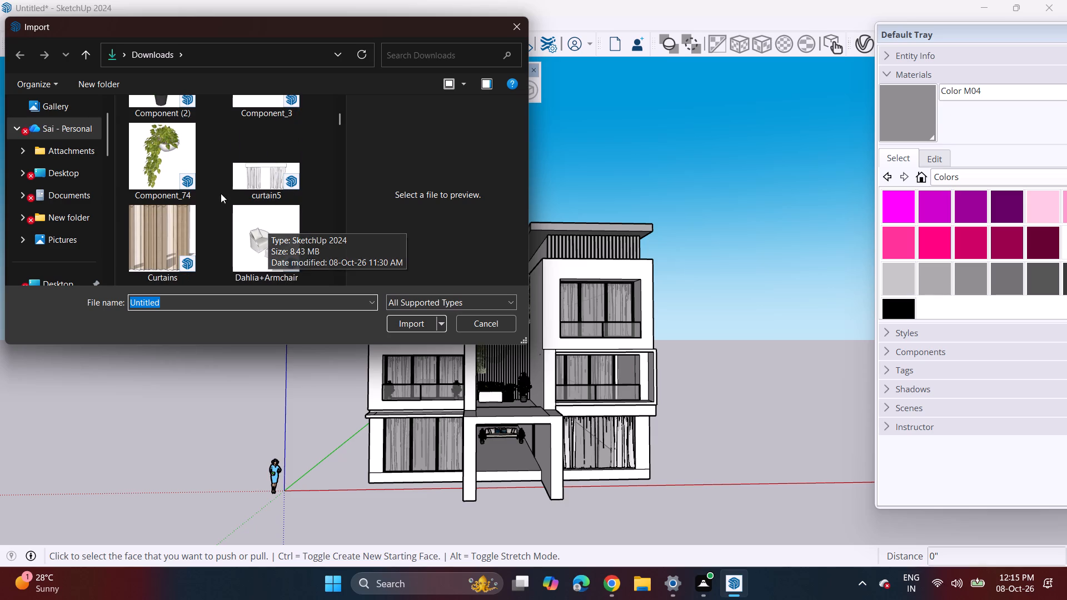
click(164, 144)
click(397, 322)
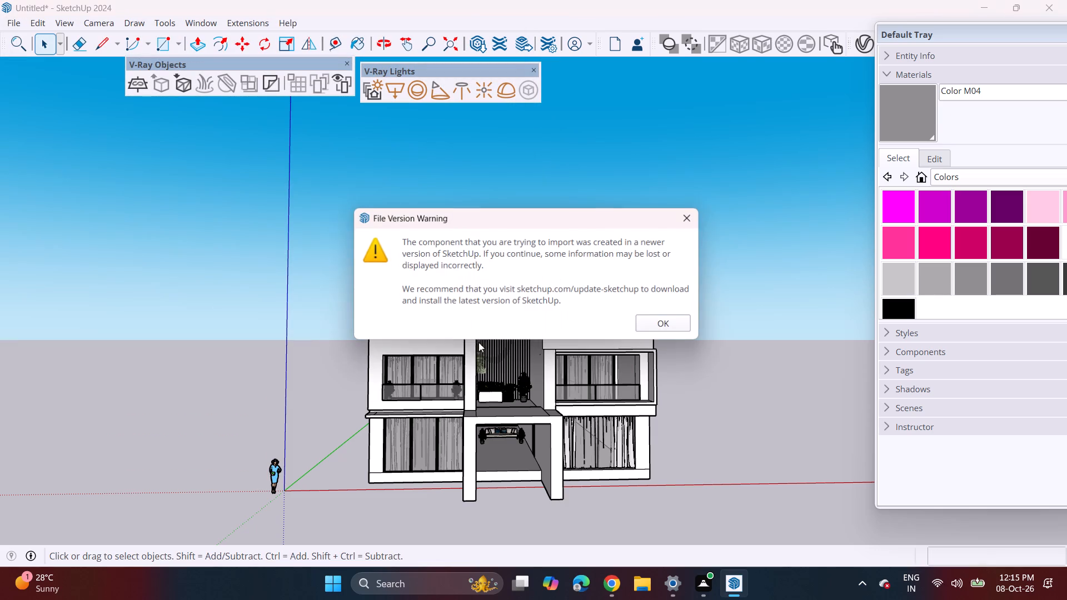
click(668, 327)
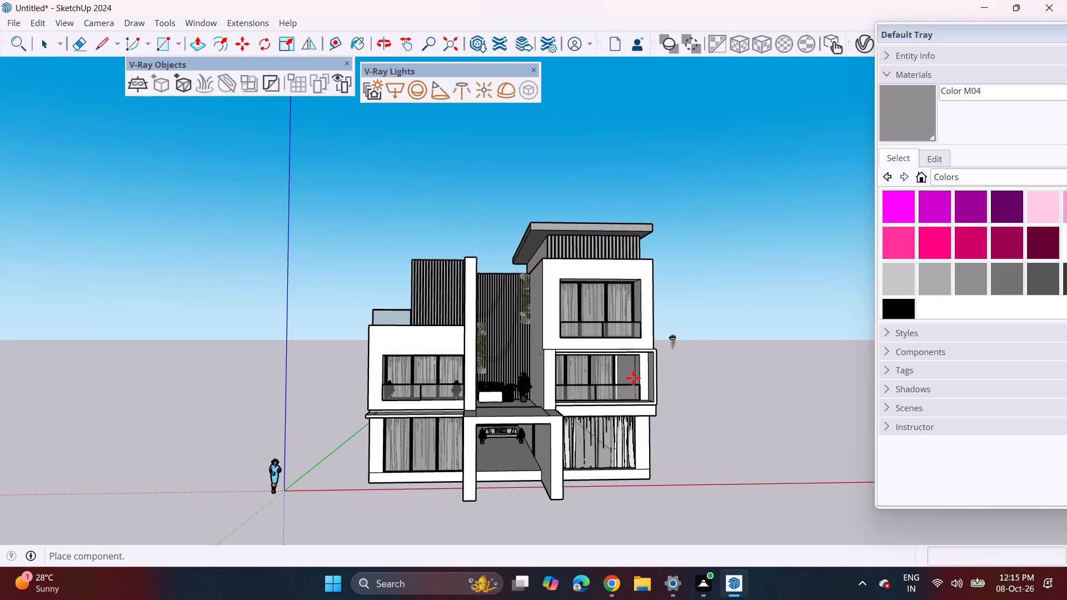
scroll(631, 337, up, 6)
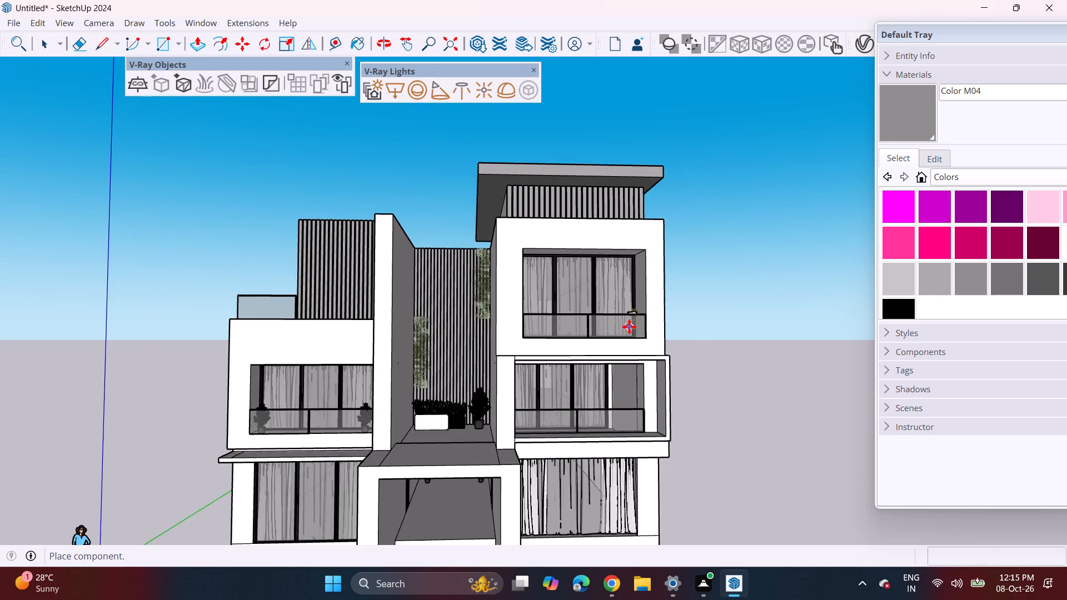
scroll(629, 327, up, 9)
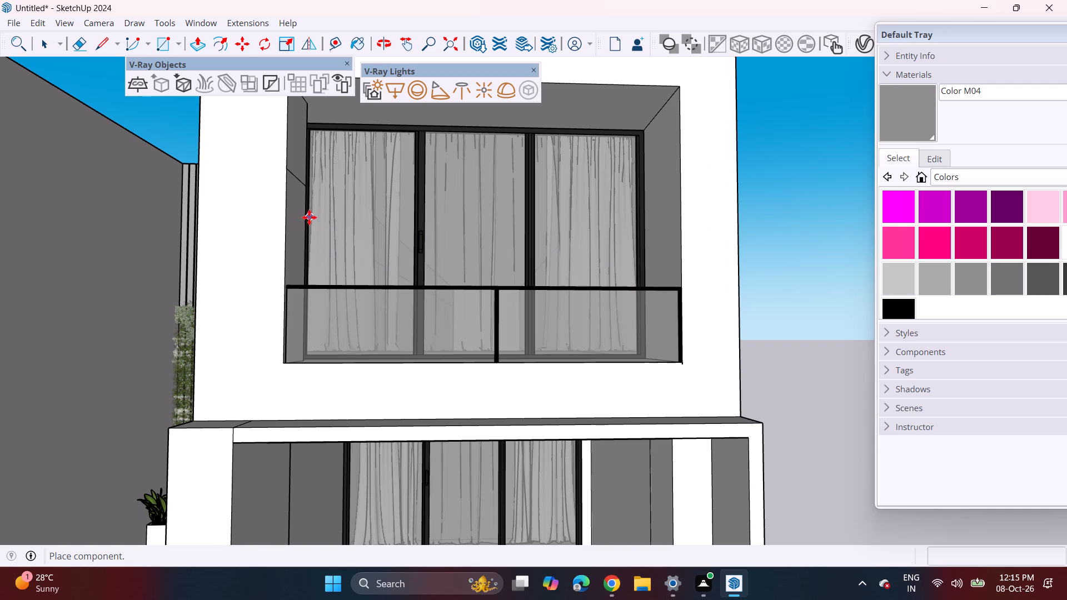
click(323, 329)
Rotate the hanging plant 90 degrees about the vertical axis on the top balcony.
middle_drag(325, 289, 308, 370)
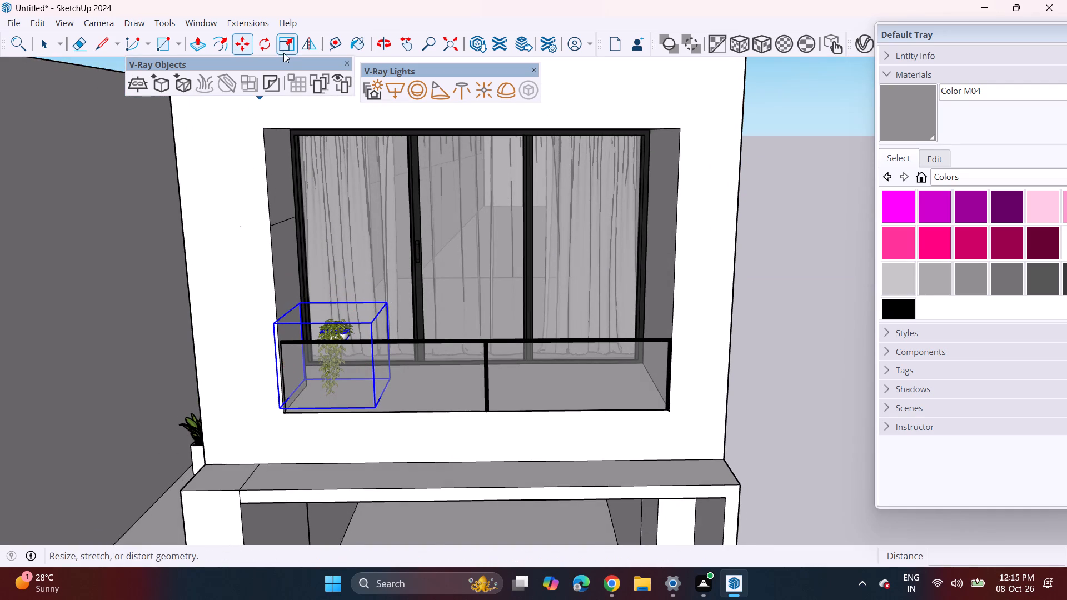
click(270, 46)
middle_drag(441, 436, 436, 497)
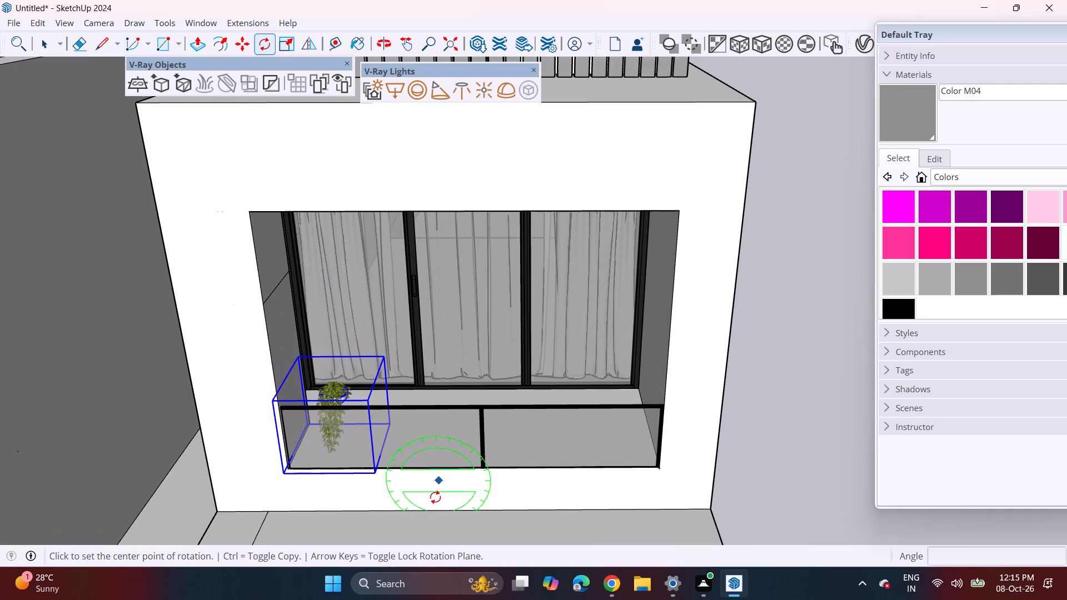
middle_drag(448, 451, 448, 490)
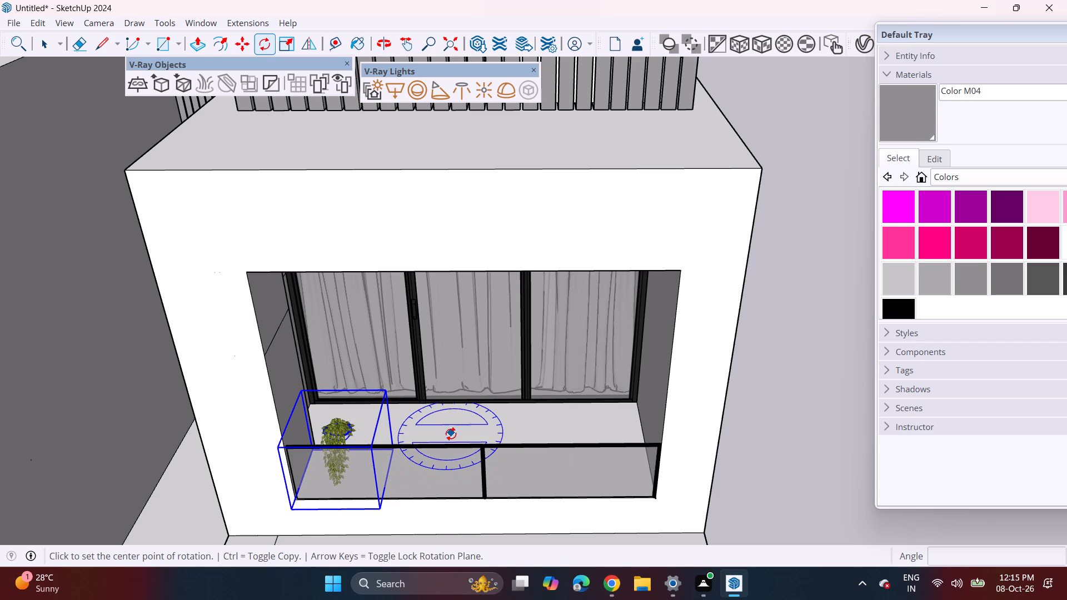
click(451, 434)
click(489, 436)
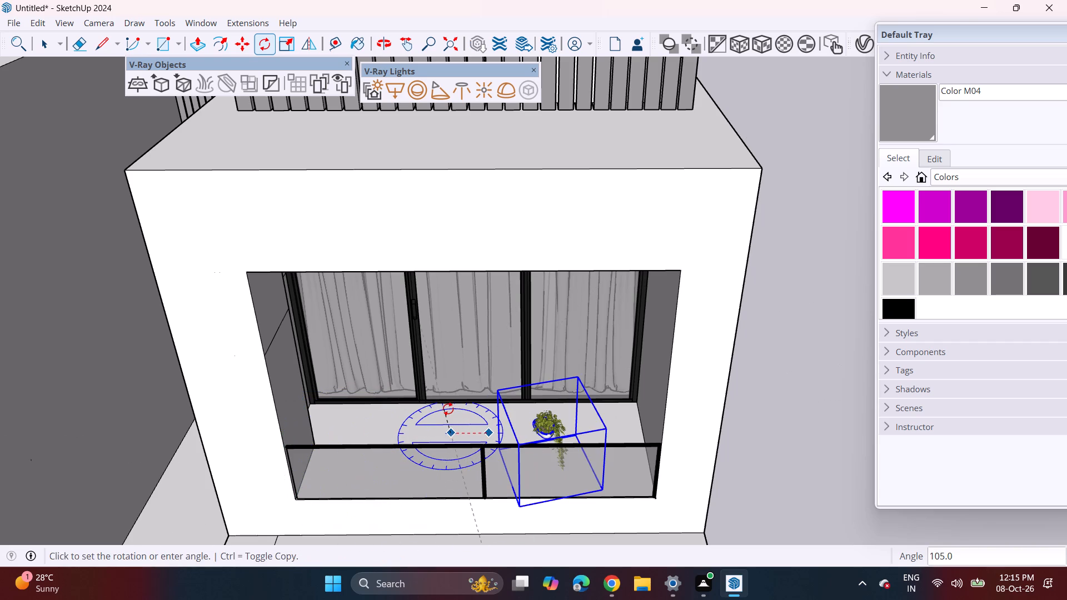
click(455, 410)
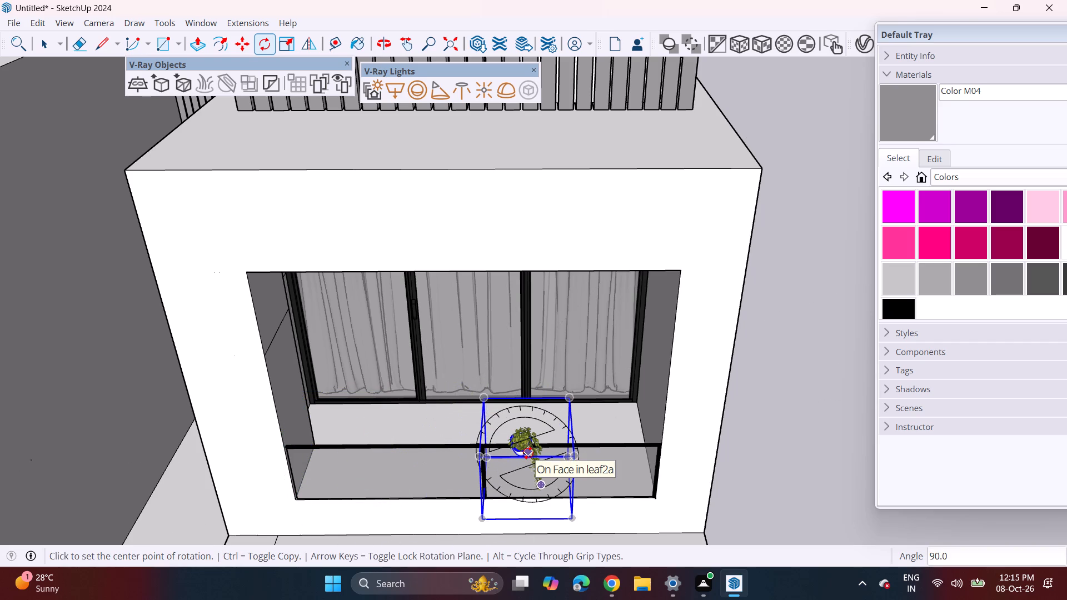
Move the hanging plant to the top balcony's left side wall, just above the glass railing.
key(m)
click(579, 456)
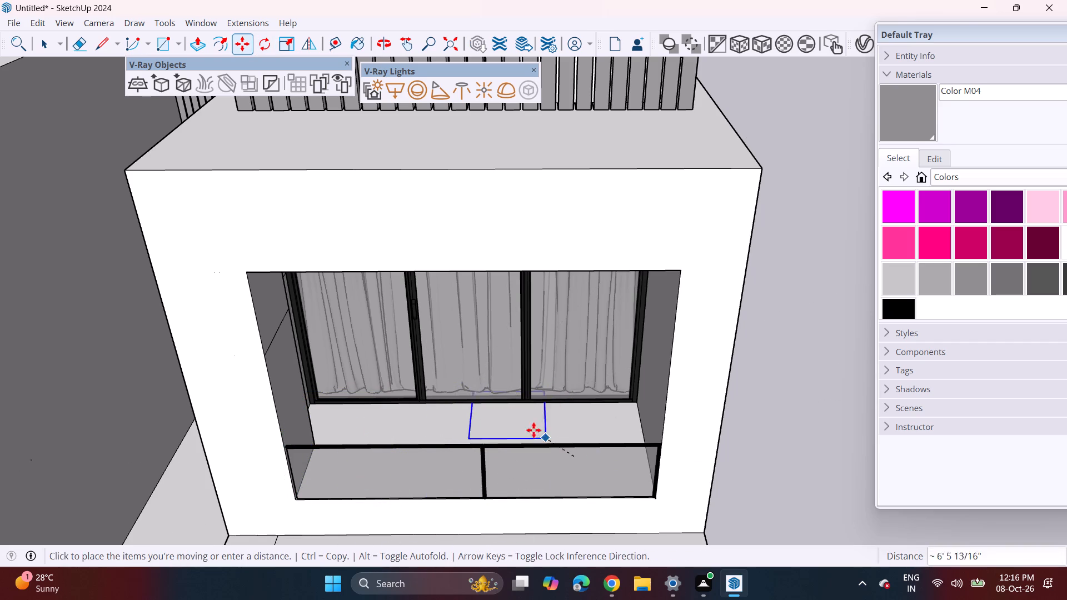
middle_drag(398, 371, 400, 248)
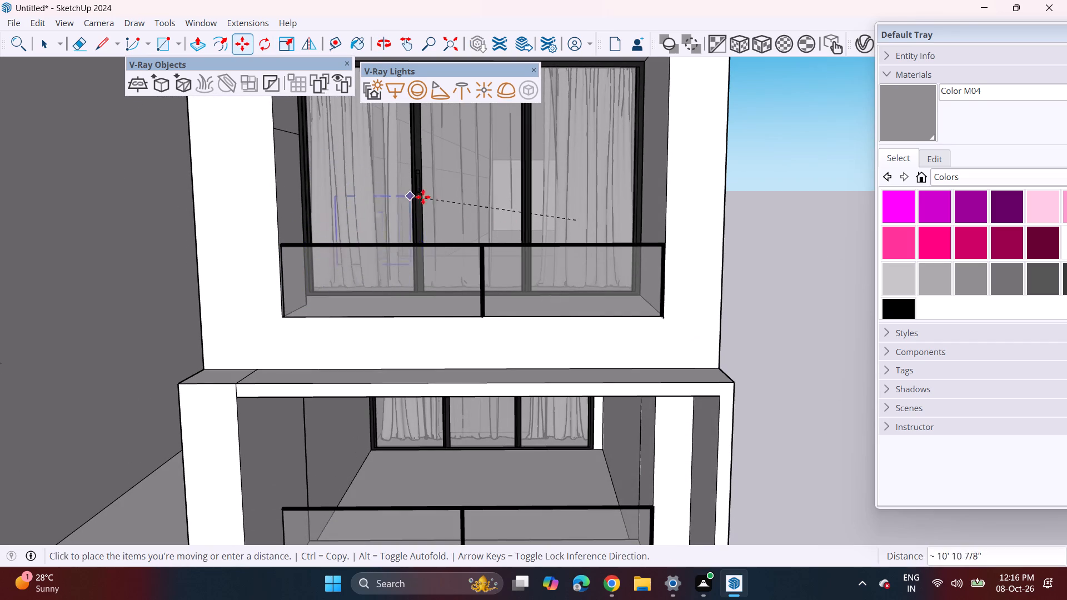
click(449, 266)
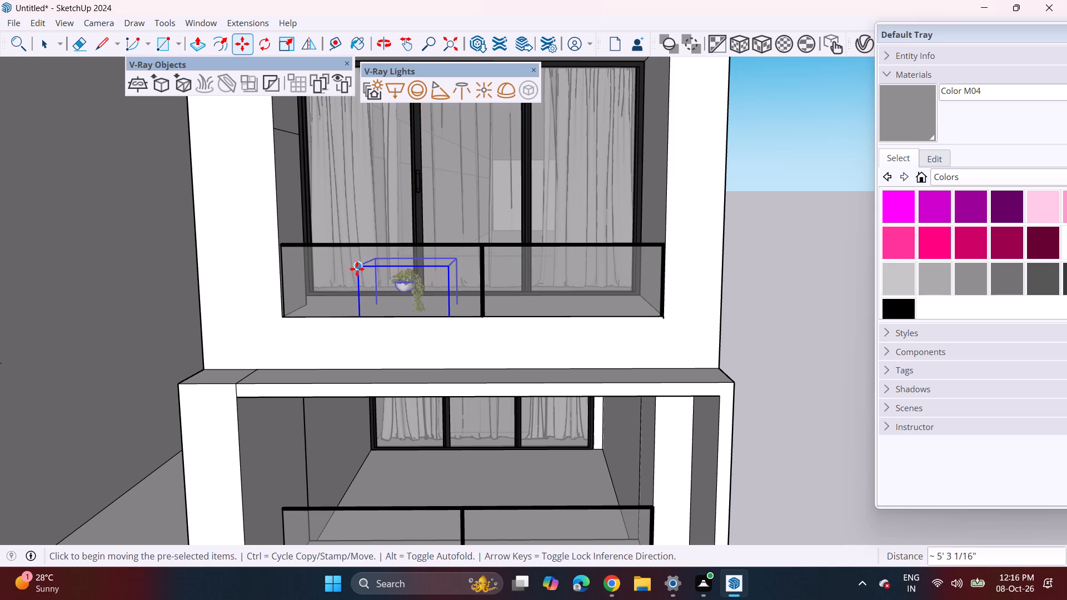
click(357, 269)
shift+middle_drag(288, 145, 303, 259)
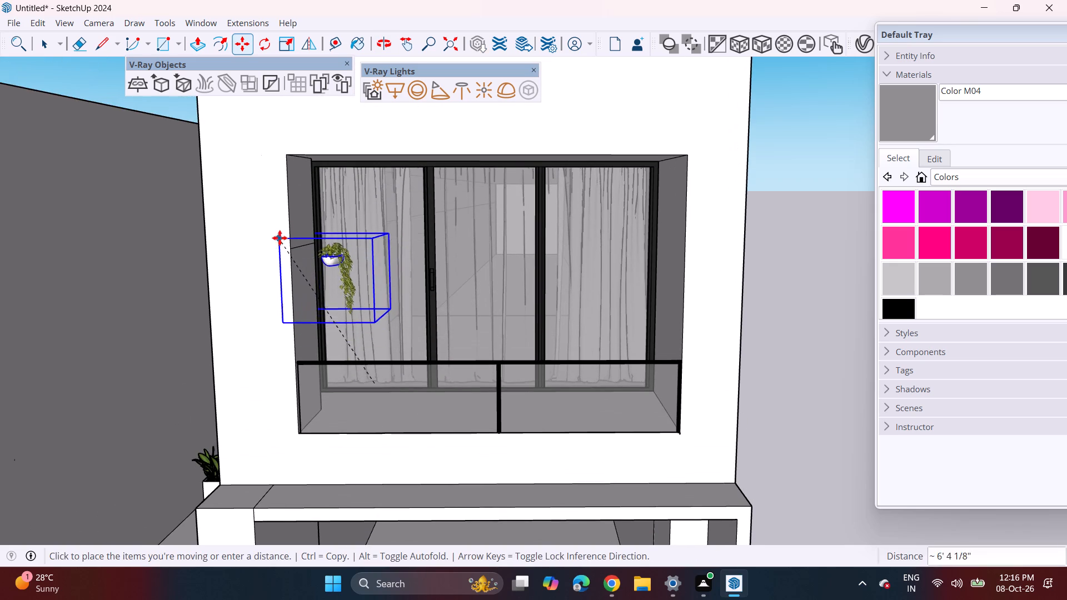
click(254, 219)
scroll(353, 313, down, 3)
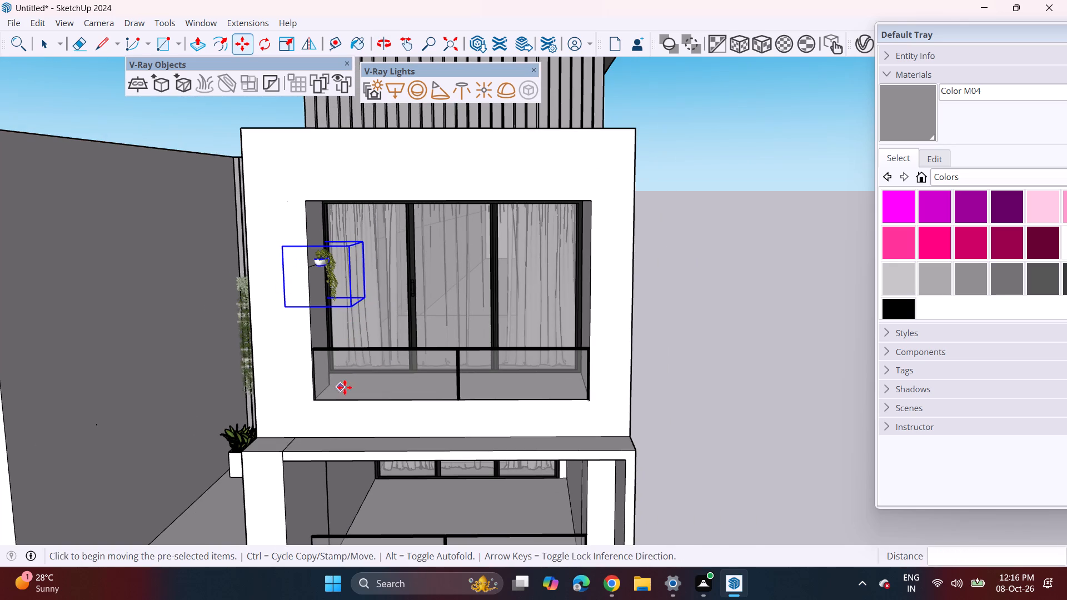
shift+middle_click(362, 323)
click(283, 246)
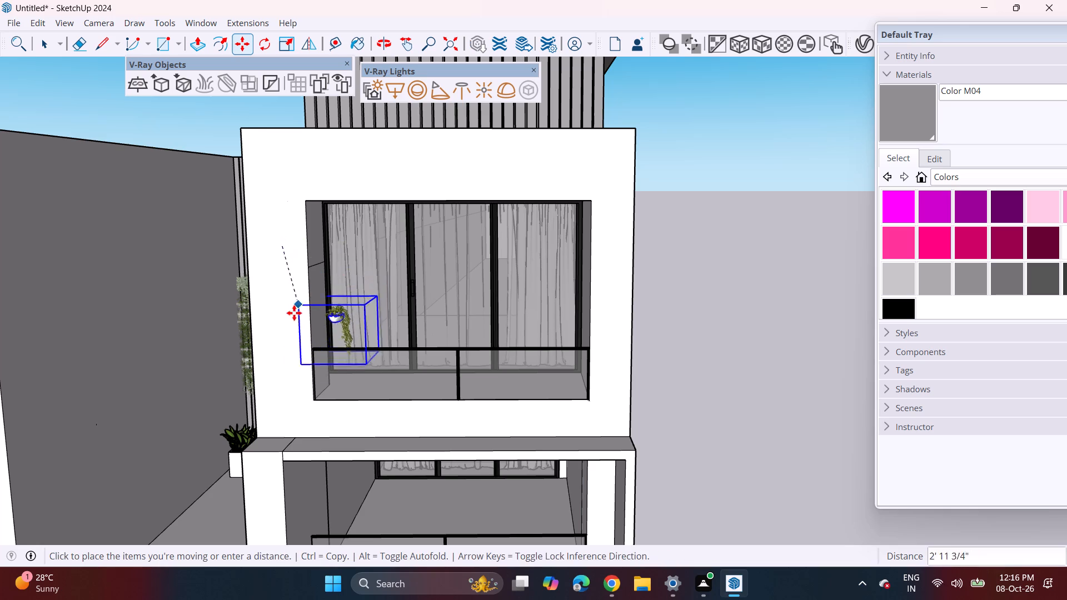
click(282, 332)
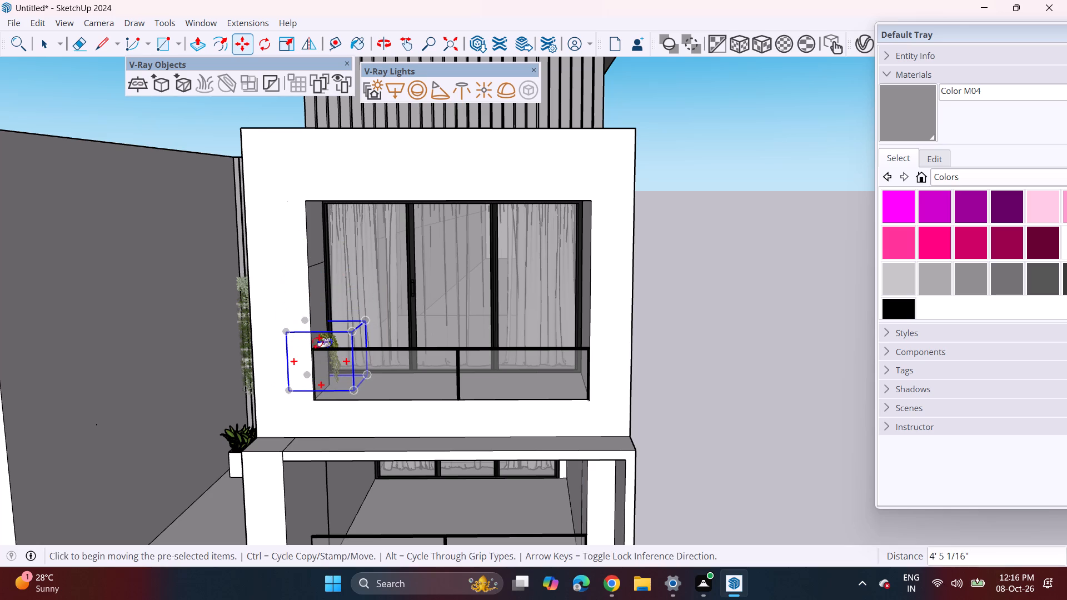
click(290, 330)
click(287, 303)
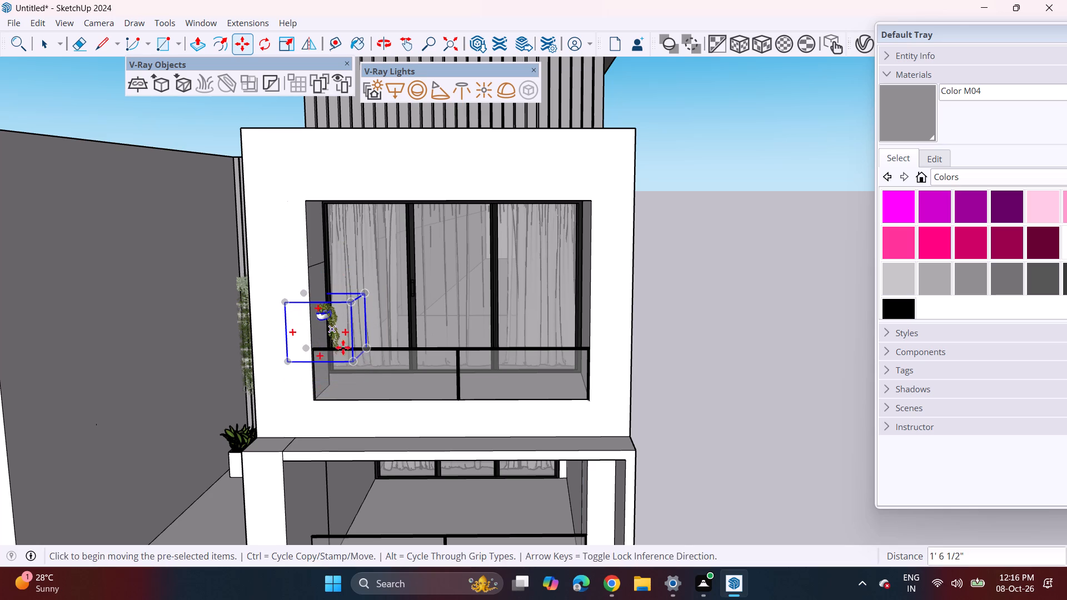
Copy the white rectangular planter from the central terrace onto the middle balcony of the three-storey block.
middle_drag(366, 360, 382, 295)
scroll(393, 300, down, 7)
shift+middle_drag(370, 362, 416, 388)
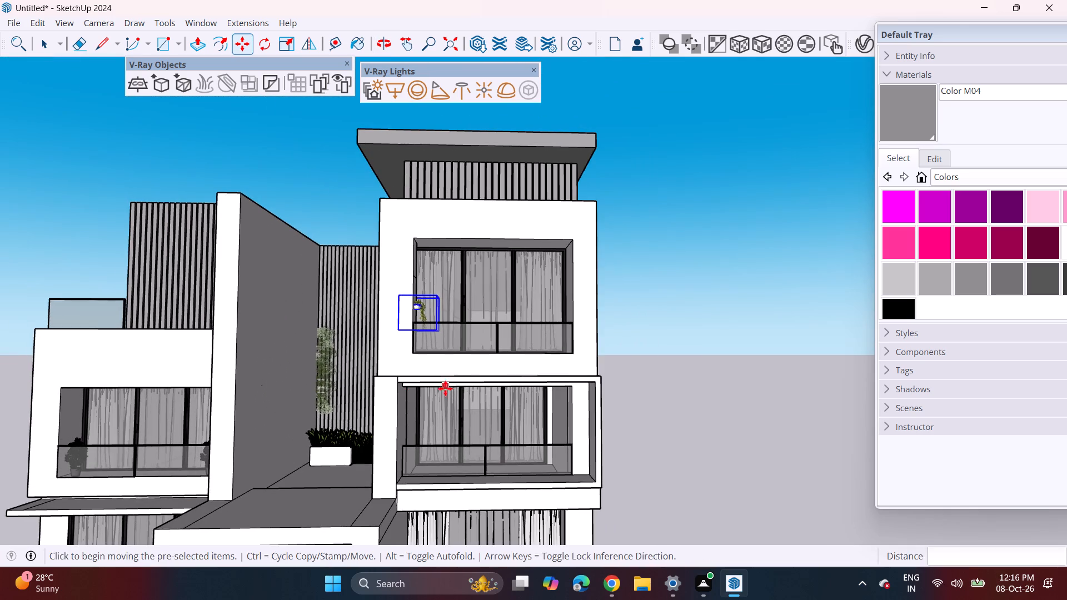
middle_click(453, 392)
scroll(485, 413, up, 3)
shift+middle_drag(494, 442, 487, 398)
middle_drag(483, 398, 485, 423)
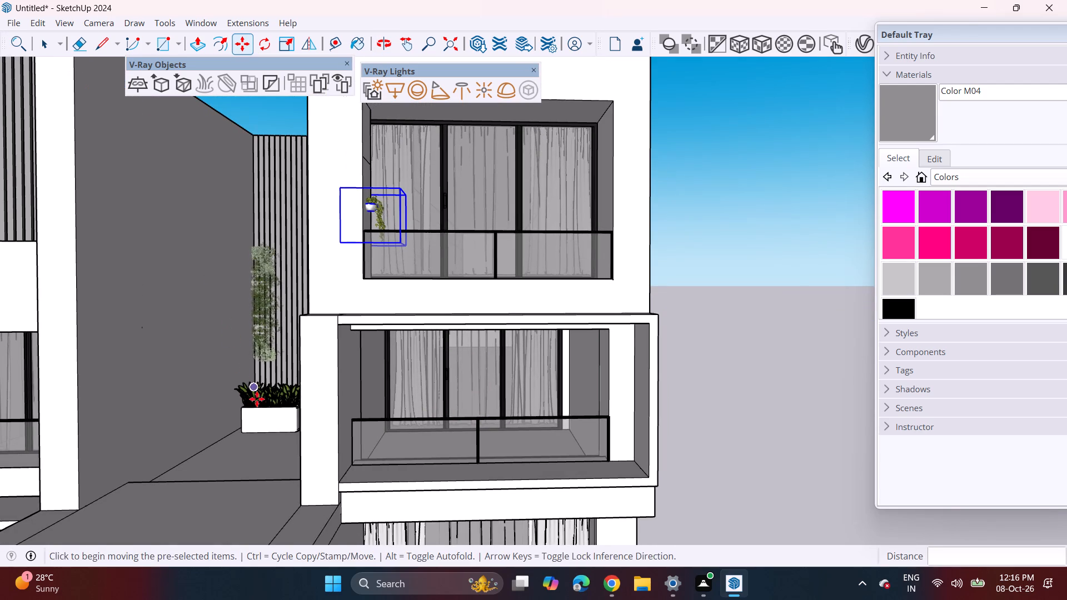
key(space)
click(271, 433)
middle_drag(272, 415, 315, 426)
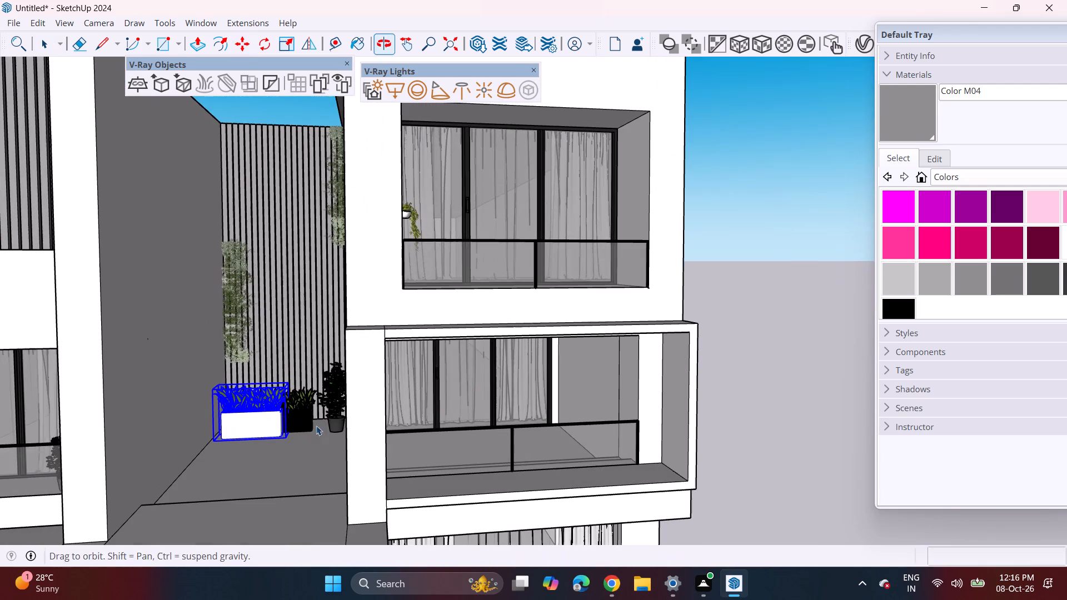
key(m)
click(280, 441)
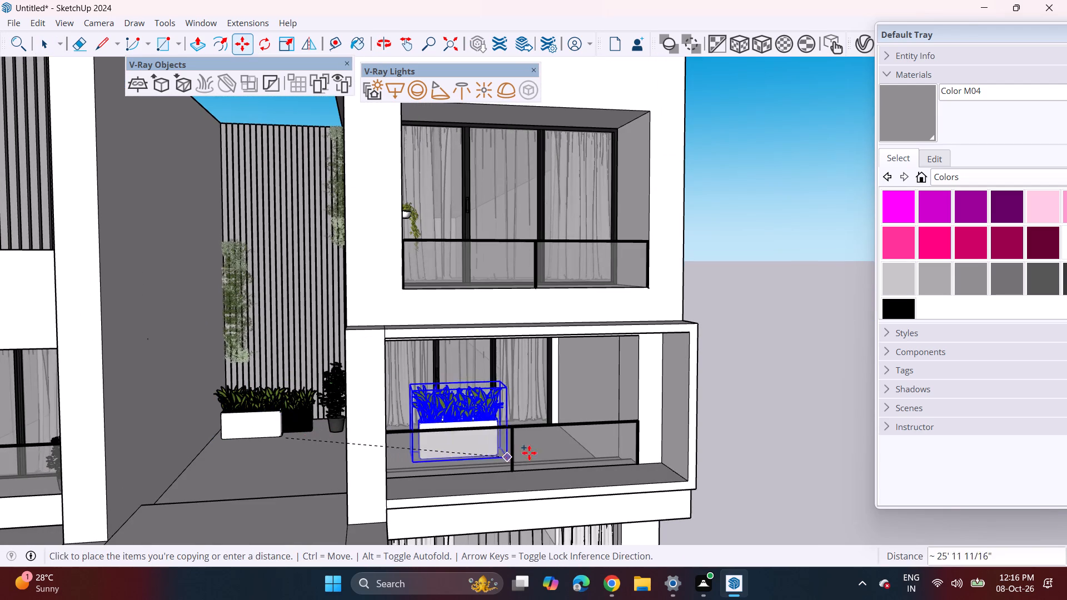
click(624, 461)
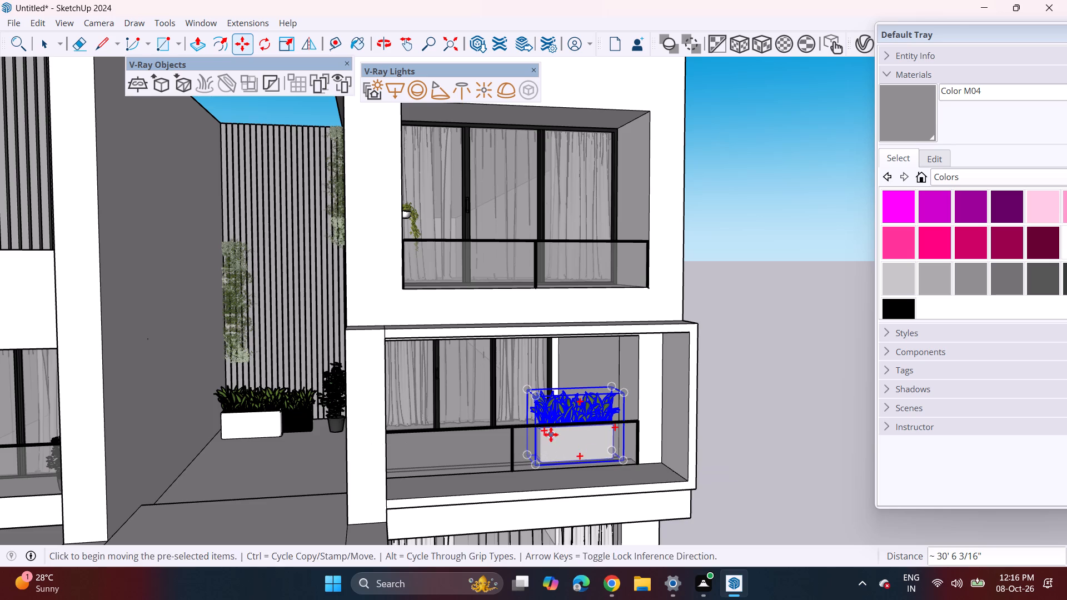
Move the copied planter about 2' 6" toward the front of the middle balcony by its rear bottom corner.
middle_click(551, 434)
scroll(551, 434, up, 5)
middle_drag(513, 418, 567, 423)
scroll(590, 391, up, 7)
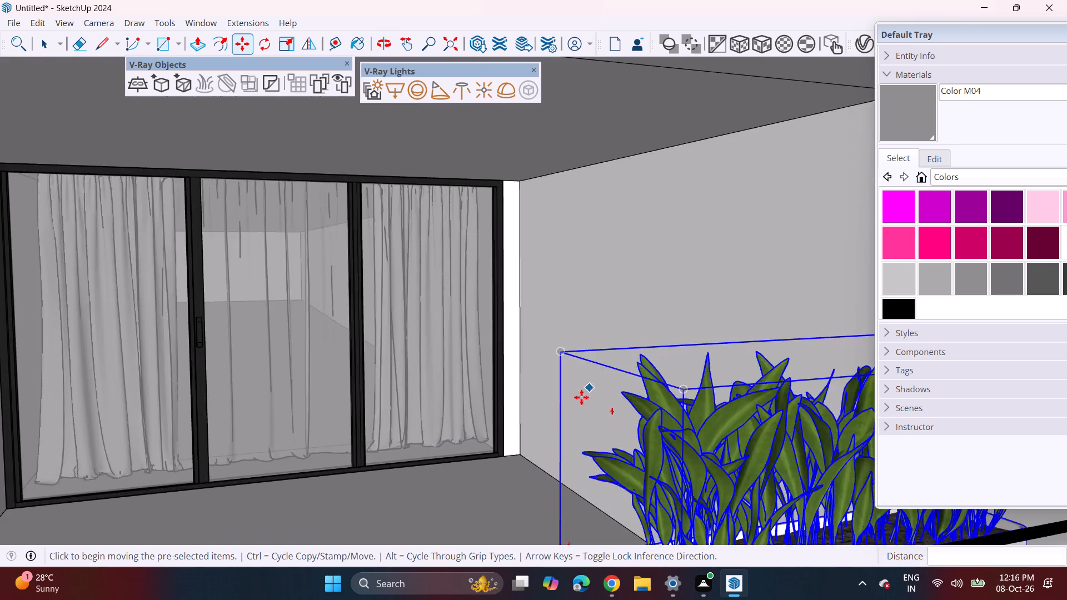
scroll(581, 397, up, 5)
middle_drag(542, 427, 647, 395)
scroll(625, 391, down, 3)
middle_drag(675, 372, 196, 366)
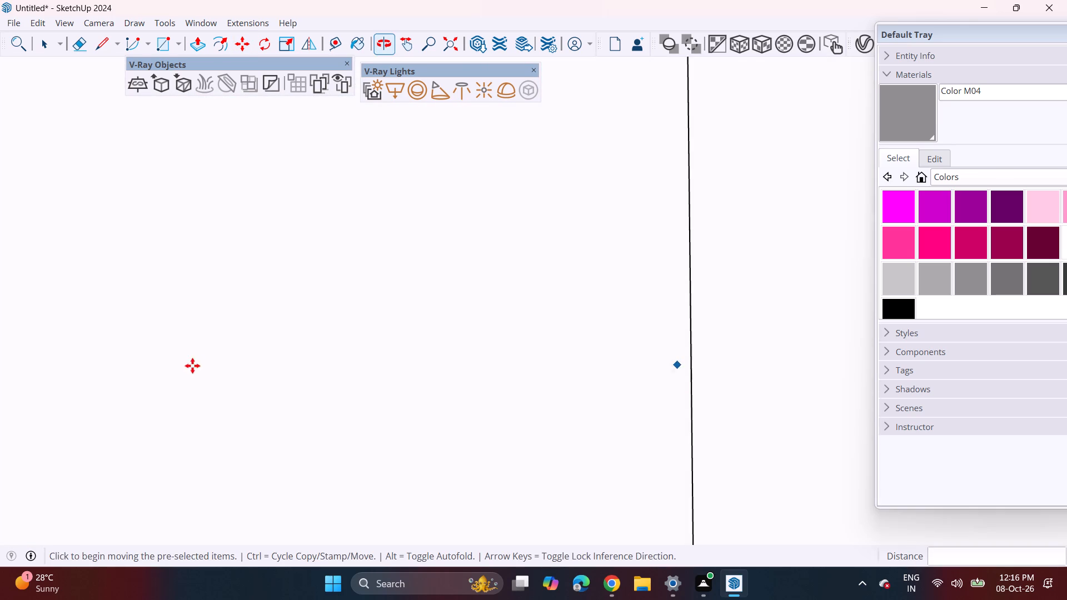
scroll(340, 320, down, 20)
scroll(340, 320, down, 14)
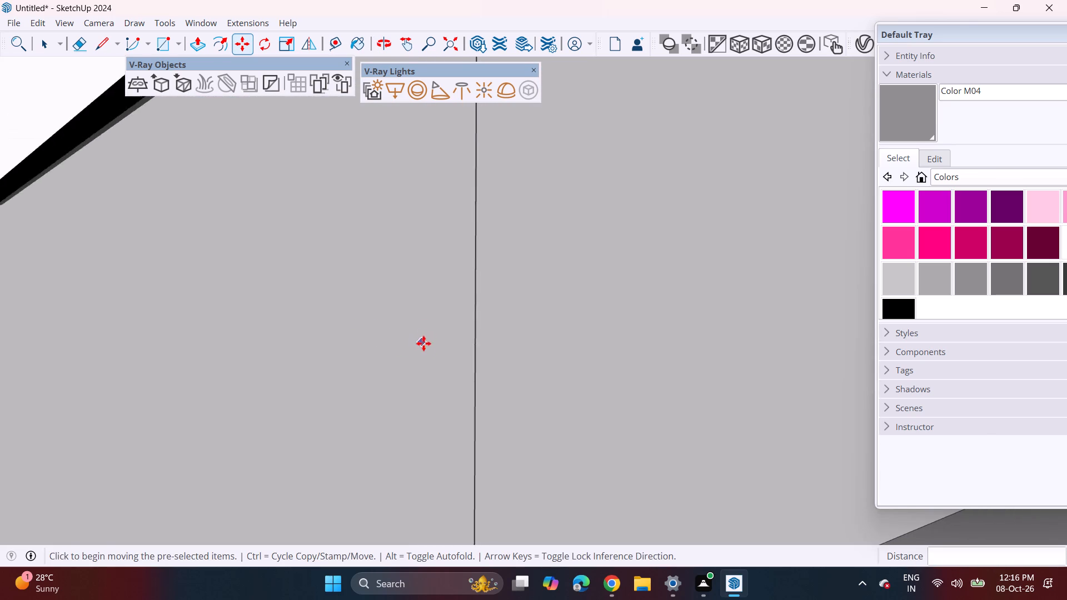
scroll(423, 343, down, 20)
scroll(423, 343, down, 9)
middle_drag(411, 403, 453, 424)
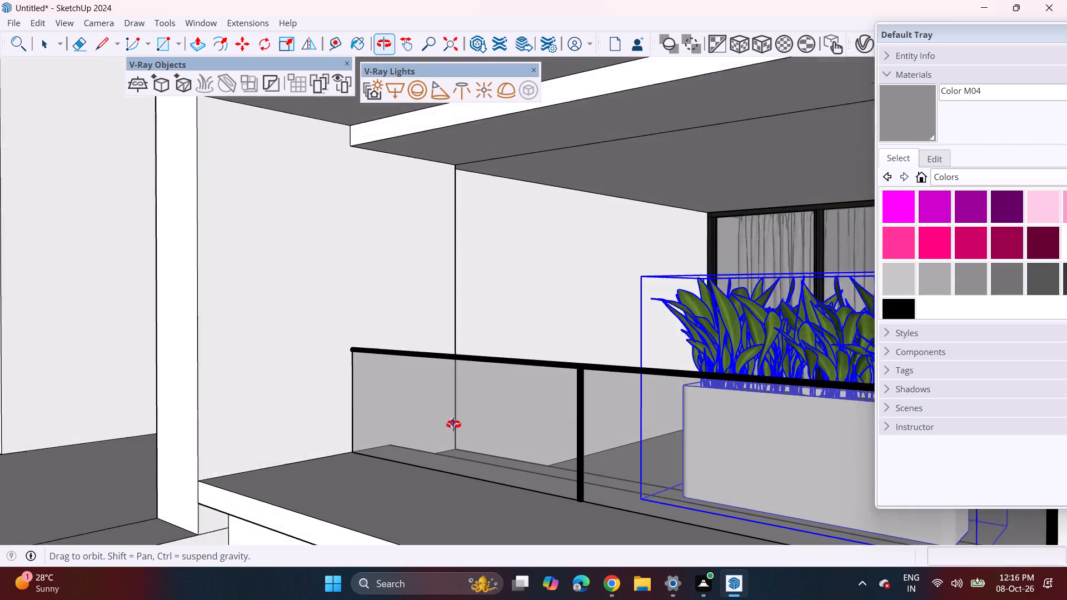
middle_drag(453, 424, 458, 425)
middle_drag(512, 426, 256, 347)
middle_drag(218, 344, 307, 368)
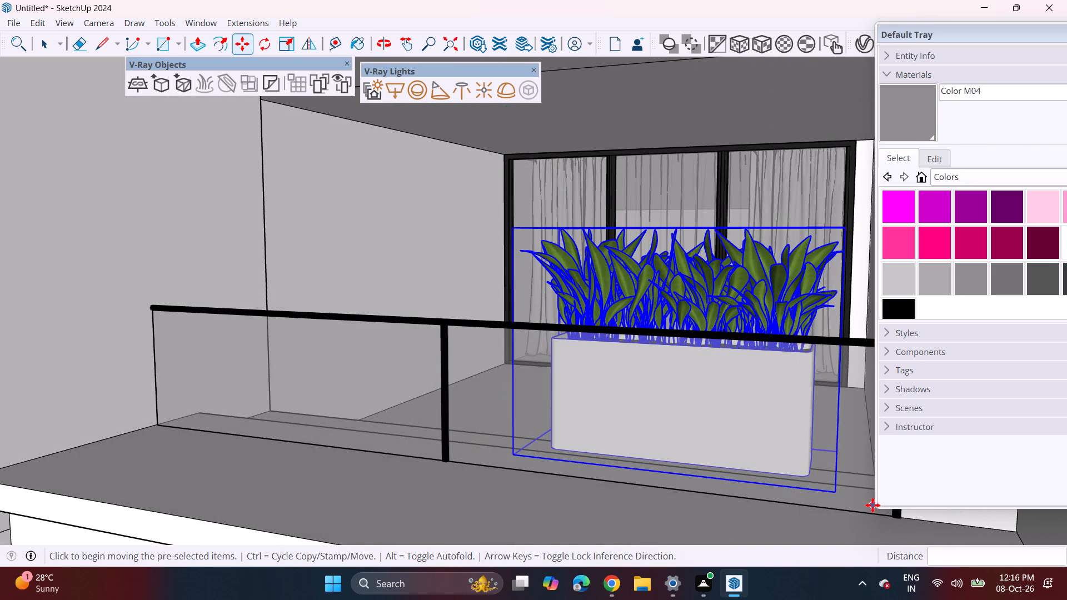
scroll(853, 450, up, 4)
middle_drag(853, 450, 842, 460)
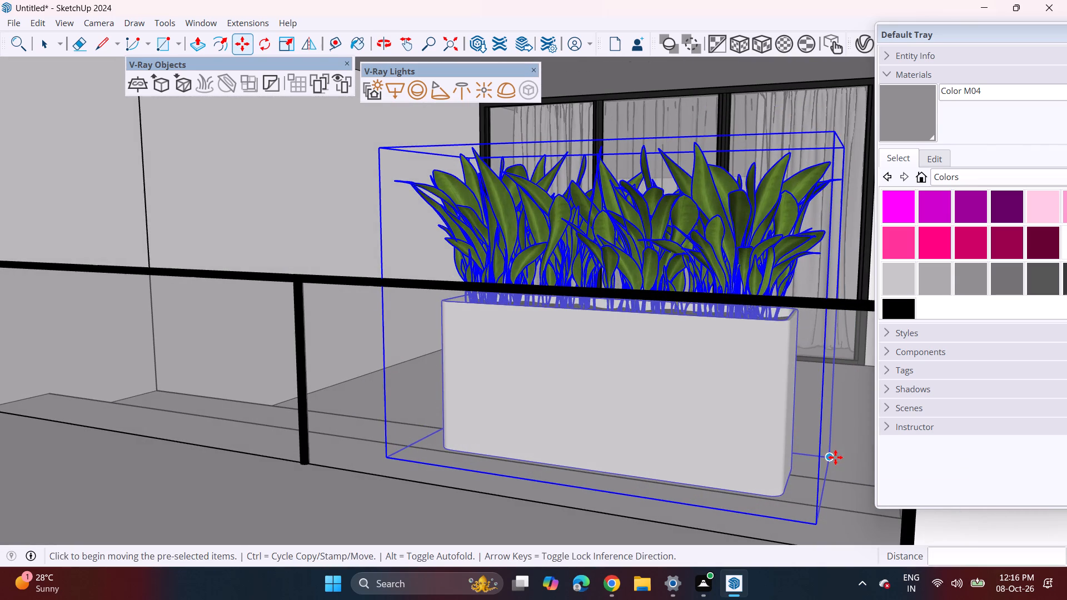
click(835, 457)
click(861, 516)
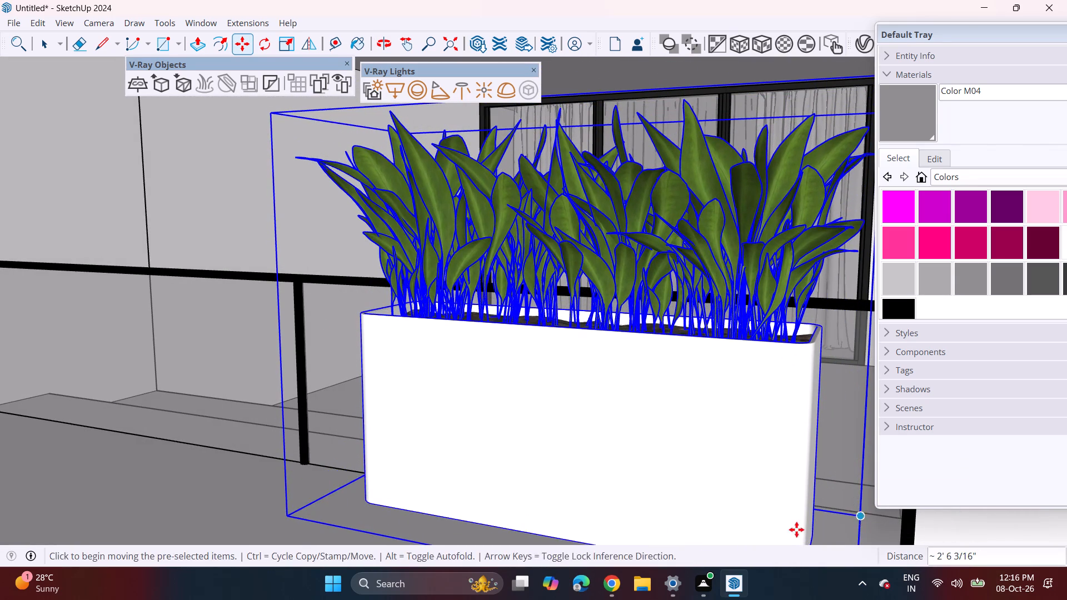
Move the copied planter back behind the glass railing, aligning its bottom corner with the line on the balcony floor.
middle_drag(280, 432, 456, 431)
scroll(596, 383, up, 5)
middle_drag(549, 438, 727, 482)
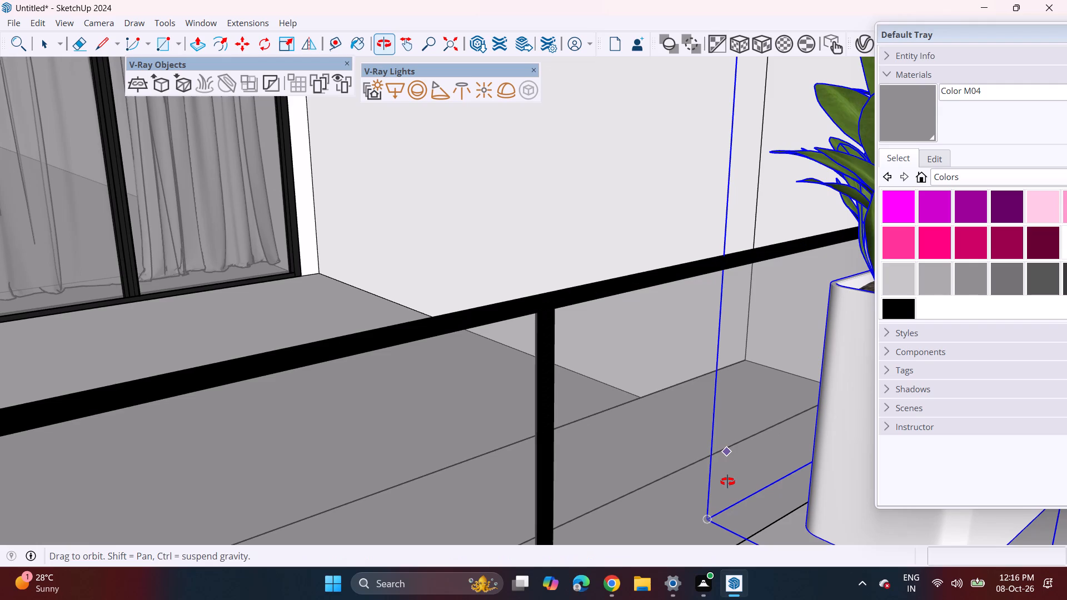
middle_drag(727, 482, 730, 482)
click(705, 522)
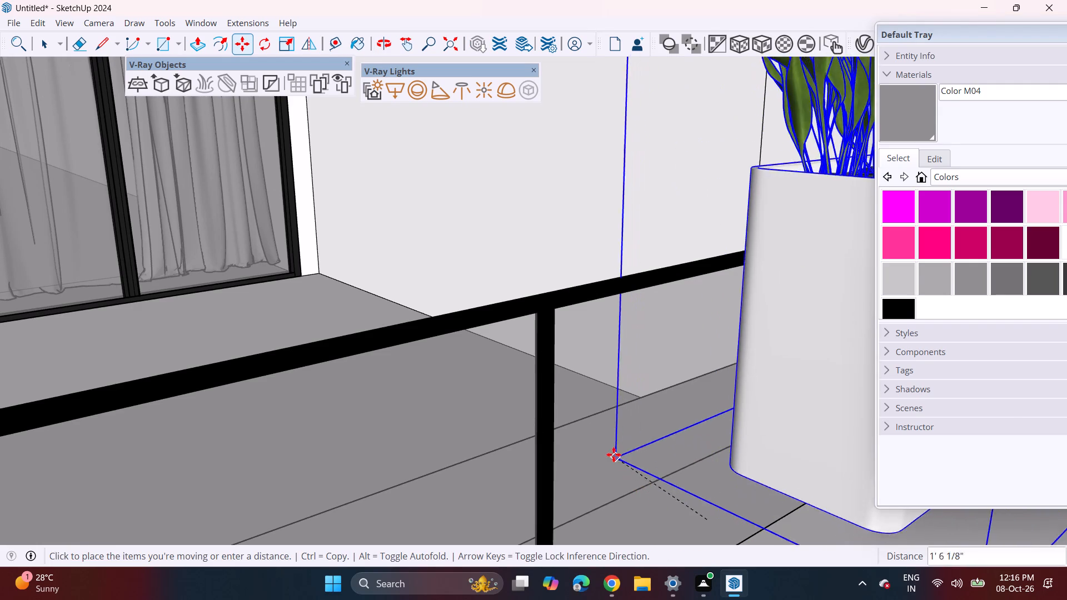
middle_drag(572, 419, 675, 508)
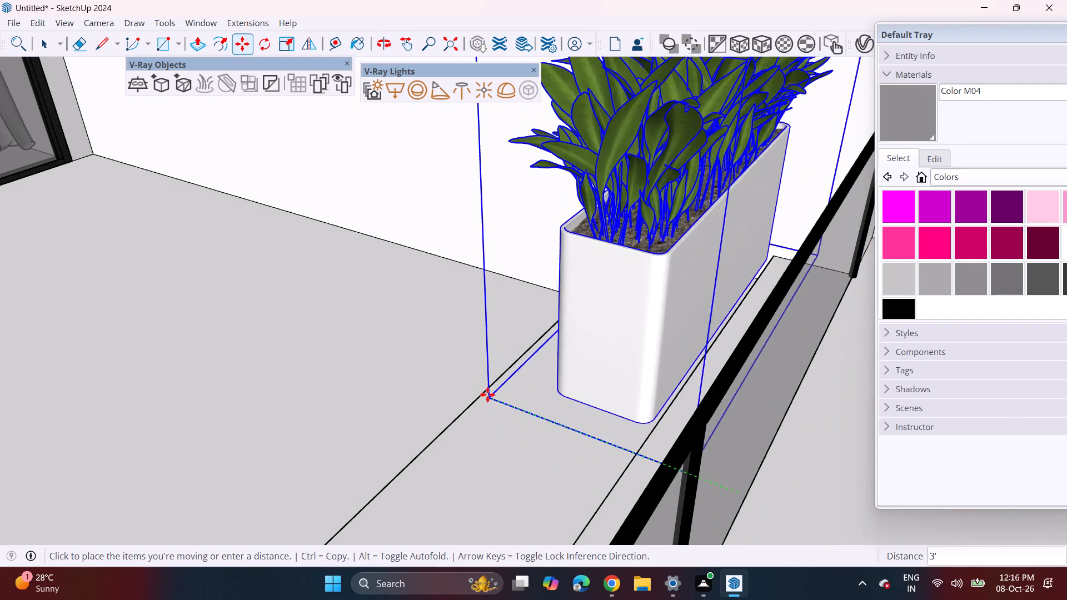
click(483, 389)
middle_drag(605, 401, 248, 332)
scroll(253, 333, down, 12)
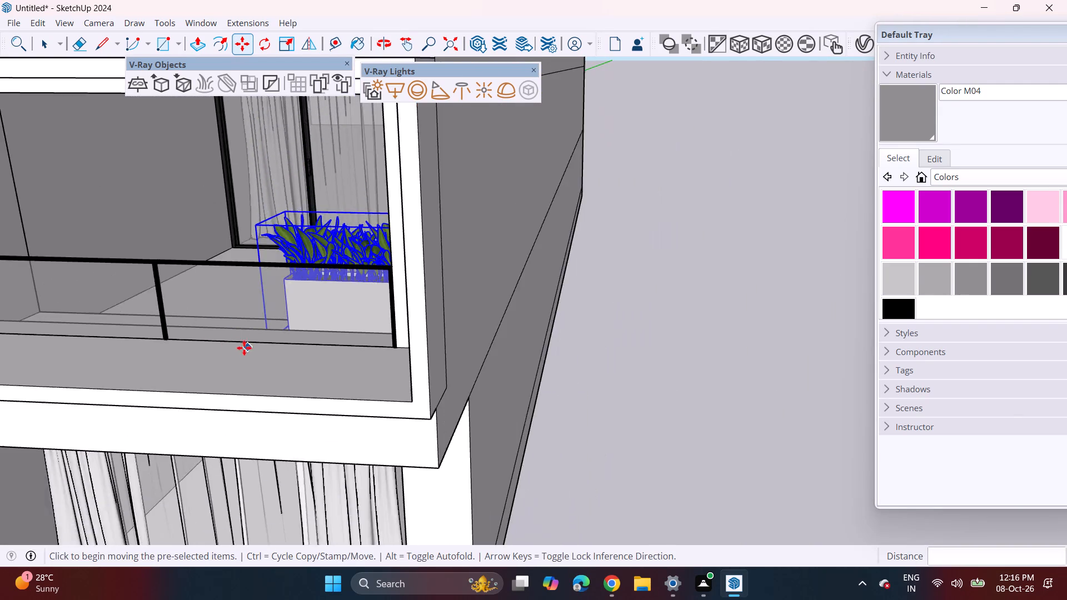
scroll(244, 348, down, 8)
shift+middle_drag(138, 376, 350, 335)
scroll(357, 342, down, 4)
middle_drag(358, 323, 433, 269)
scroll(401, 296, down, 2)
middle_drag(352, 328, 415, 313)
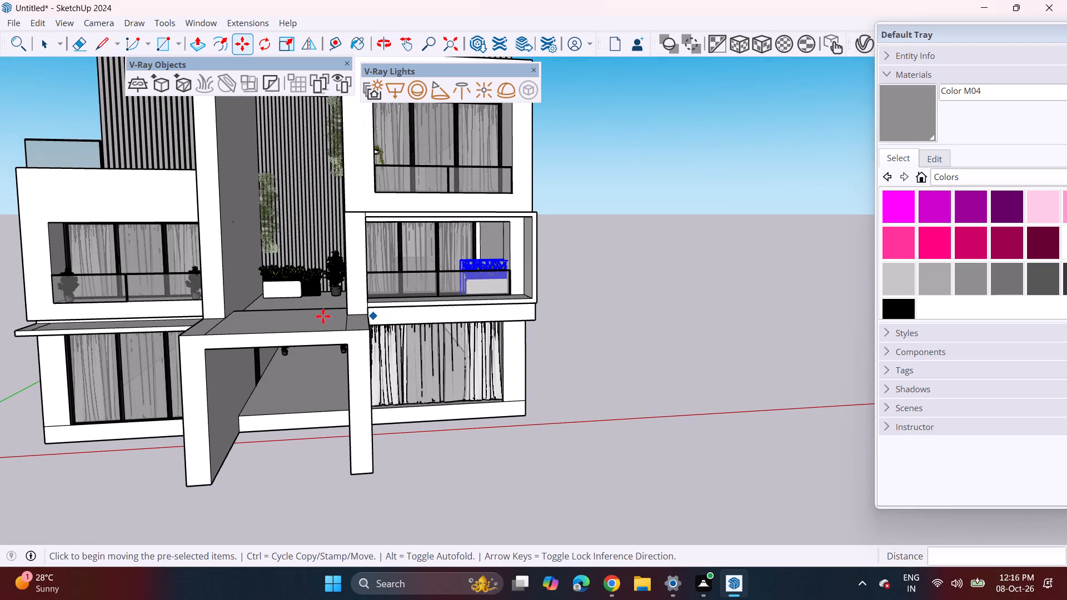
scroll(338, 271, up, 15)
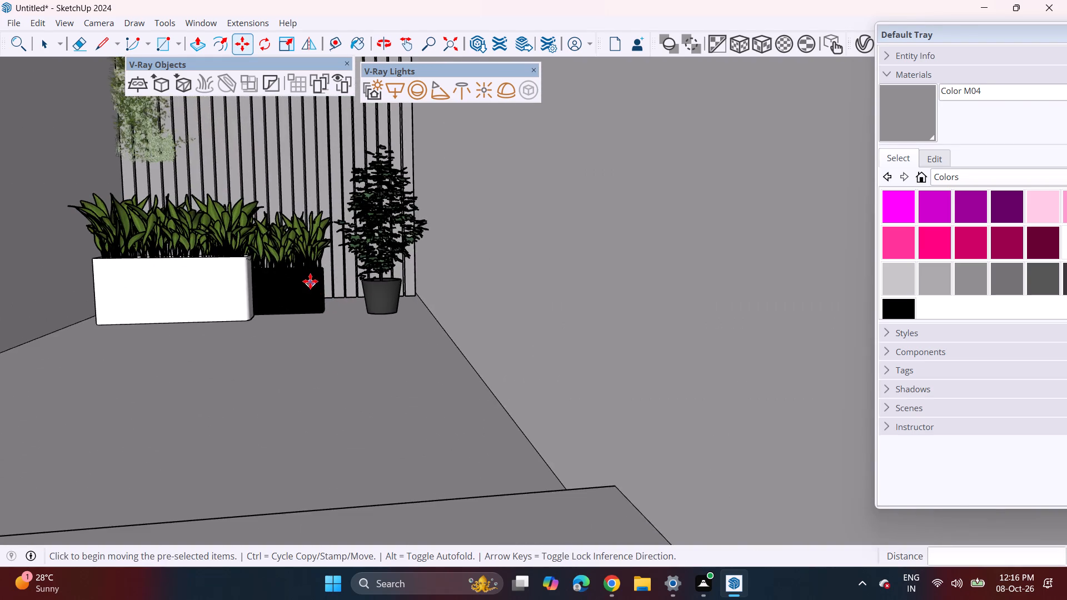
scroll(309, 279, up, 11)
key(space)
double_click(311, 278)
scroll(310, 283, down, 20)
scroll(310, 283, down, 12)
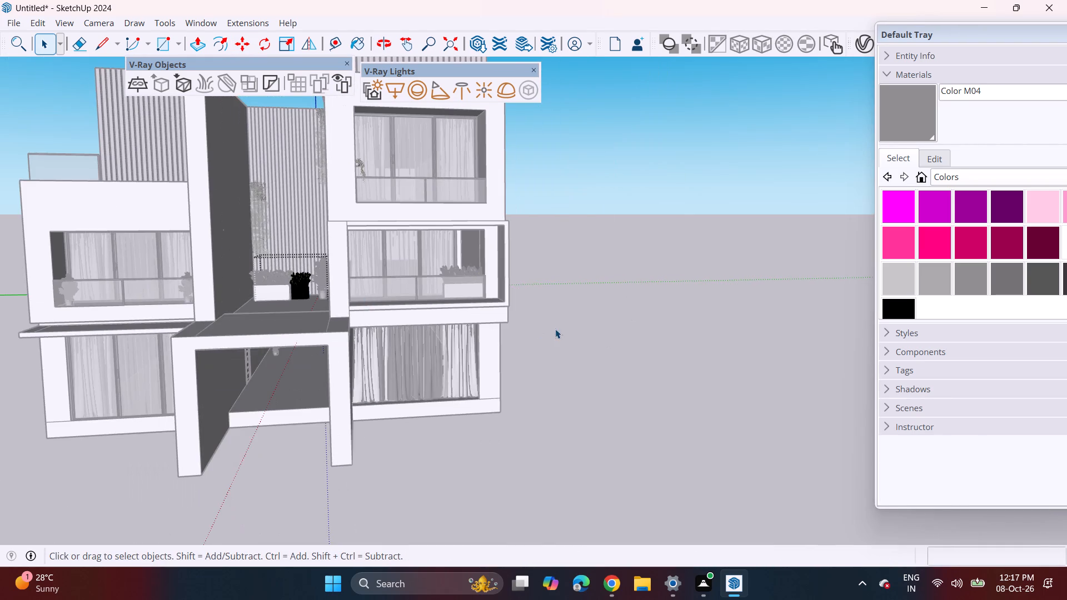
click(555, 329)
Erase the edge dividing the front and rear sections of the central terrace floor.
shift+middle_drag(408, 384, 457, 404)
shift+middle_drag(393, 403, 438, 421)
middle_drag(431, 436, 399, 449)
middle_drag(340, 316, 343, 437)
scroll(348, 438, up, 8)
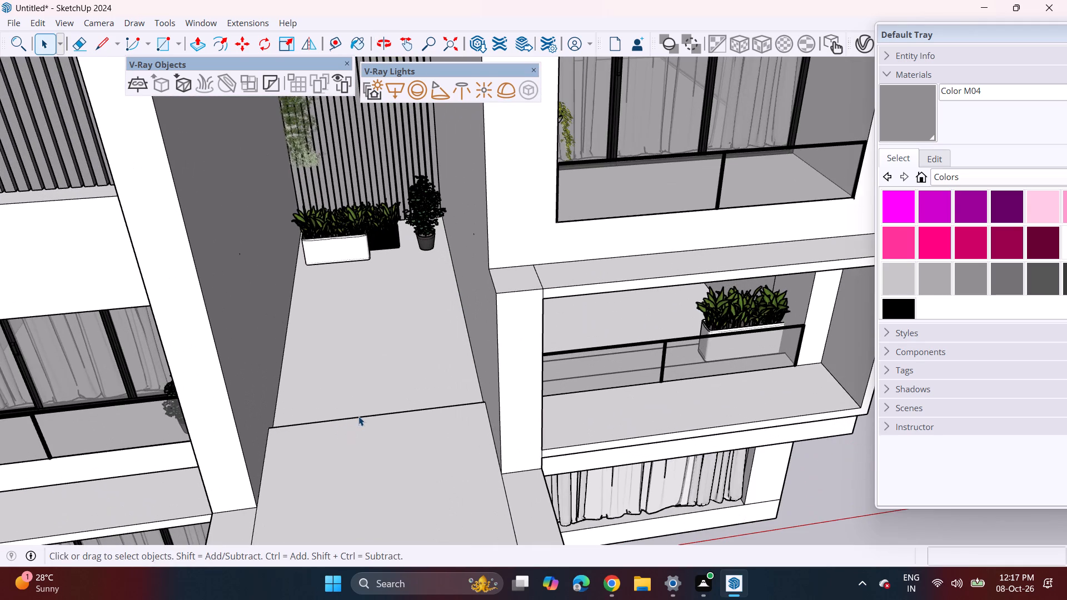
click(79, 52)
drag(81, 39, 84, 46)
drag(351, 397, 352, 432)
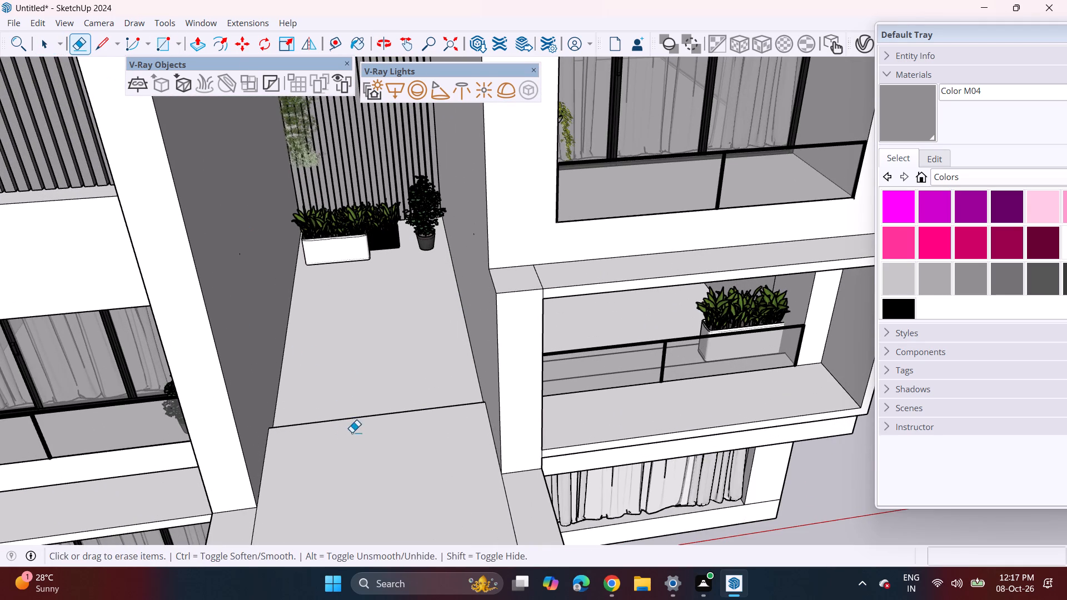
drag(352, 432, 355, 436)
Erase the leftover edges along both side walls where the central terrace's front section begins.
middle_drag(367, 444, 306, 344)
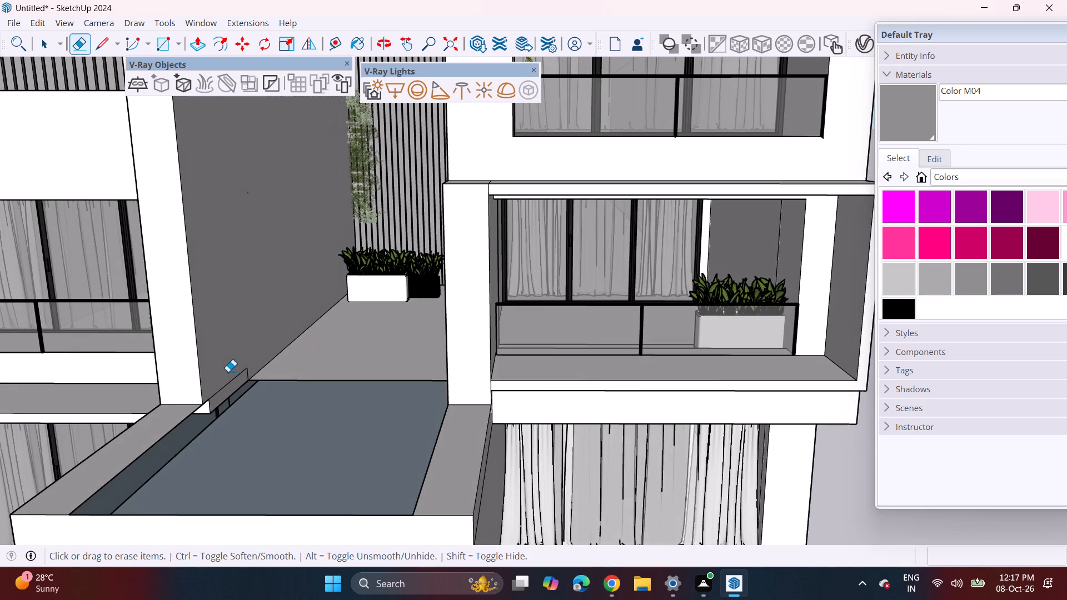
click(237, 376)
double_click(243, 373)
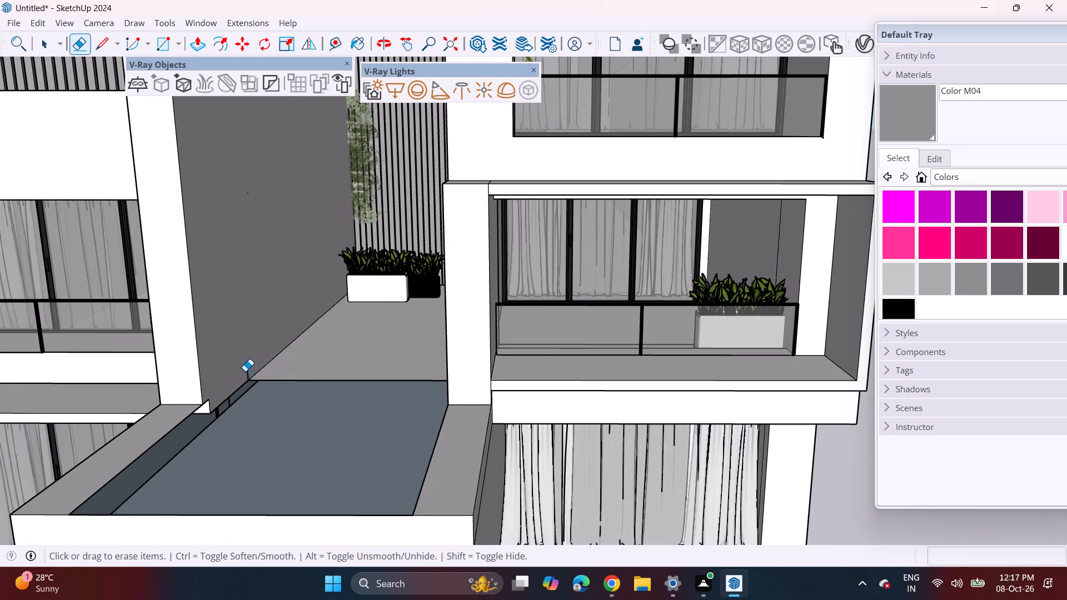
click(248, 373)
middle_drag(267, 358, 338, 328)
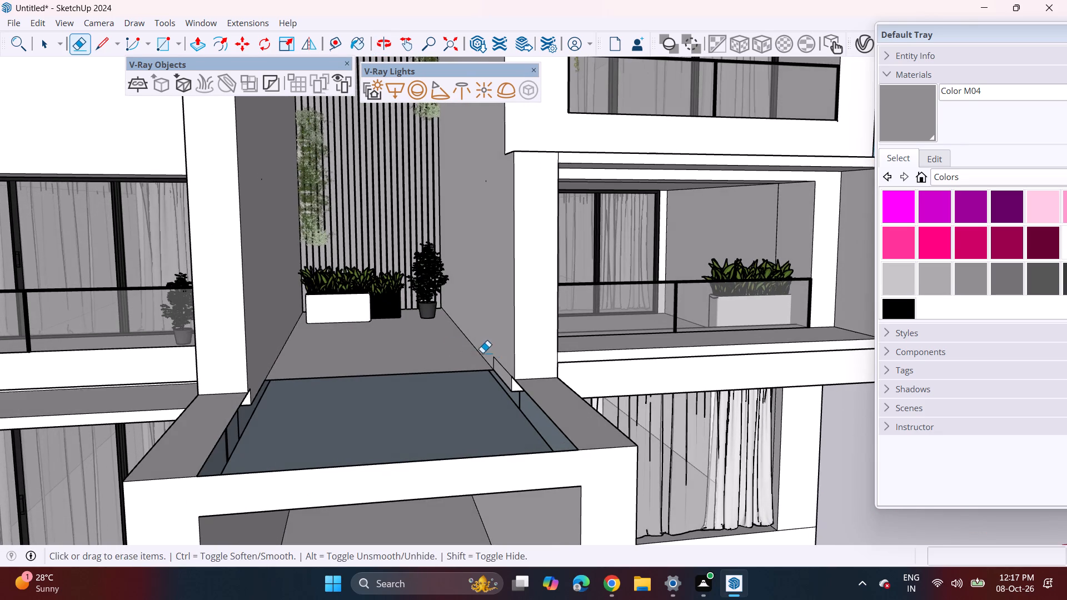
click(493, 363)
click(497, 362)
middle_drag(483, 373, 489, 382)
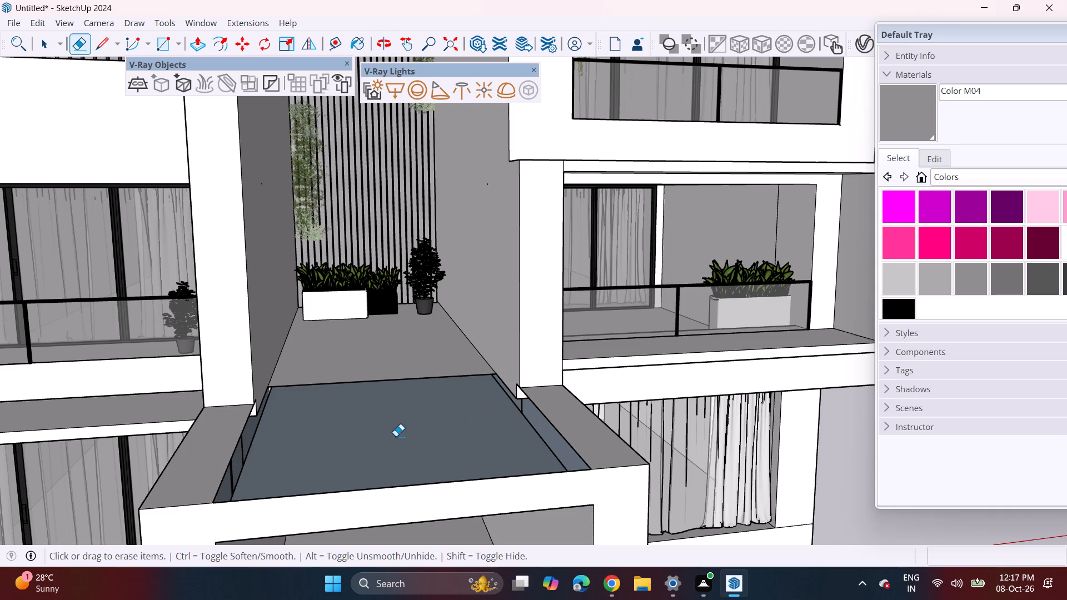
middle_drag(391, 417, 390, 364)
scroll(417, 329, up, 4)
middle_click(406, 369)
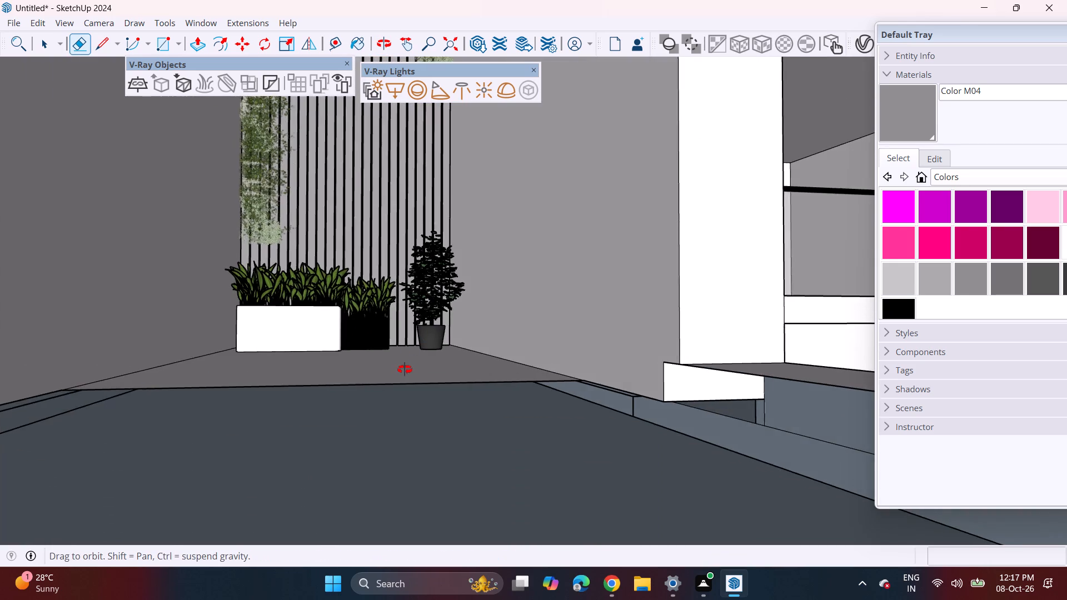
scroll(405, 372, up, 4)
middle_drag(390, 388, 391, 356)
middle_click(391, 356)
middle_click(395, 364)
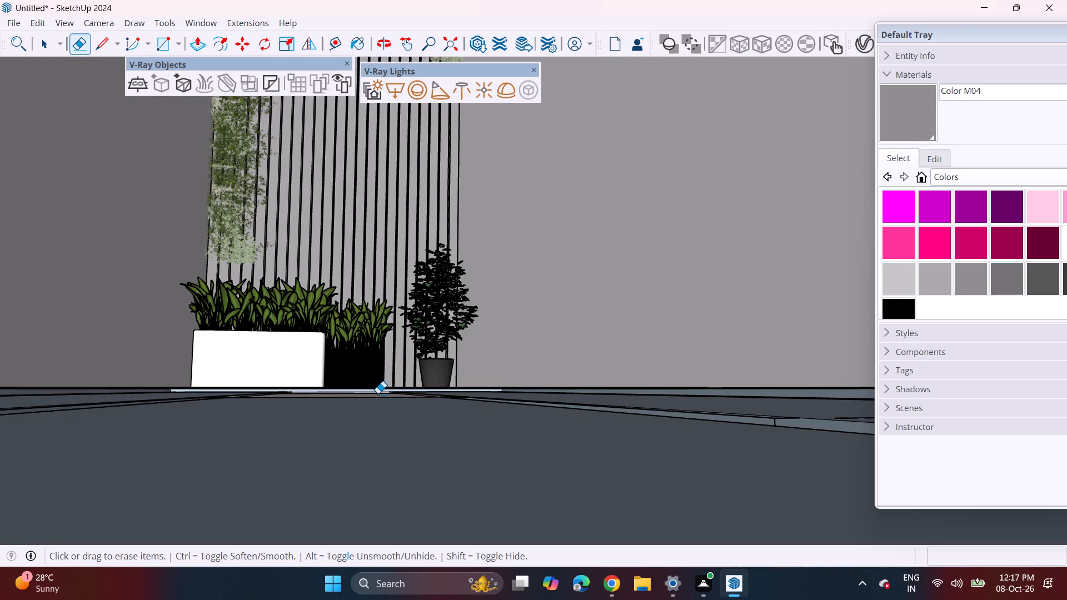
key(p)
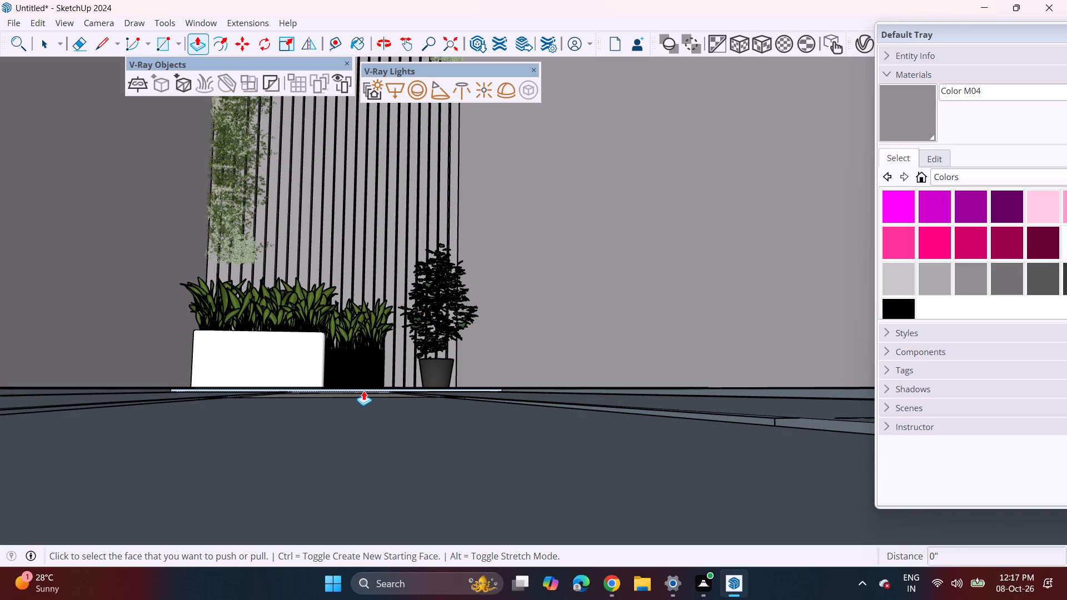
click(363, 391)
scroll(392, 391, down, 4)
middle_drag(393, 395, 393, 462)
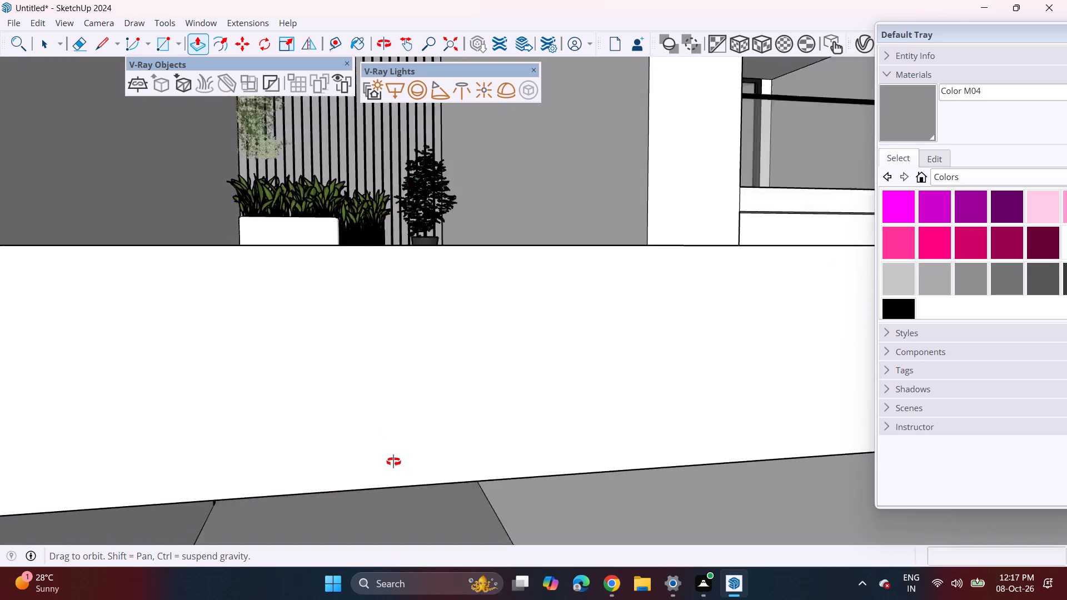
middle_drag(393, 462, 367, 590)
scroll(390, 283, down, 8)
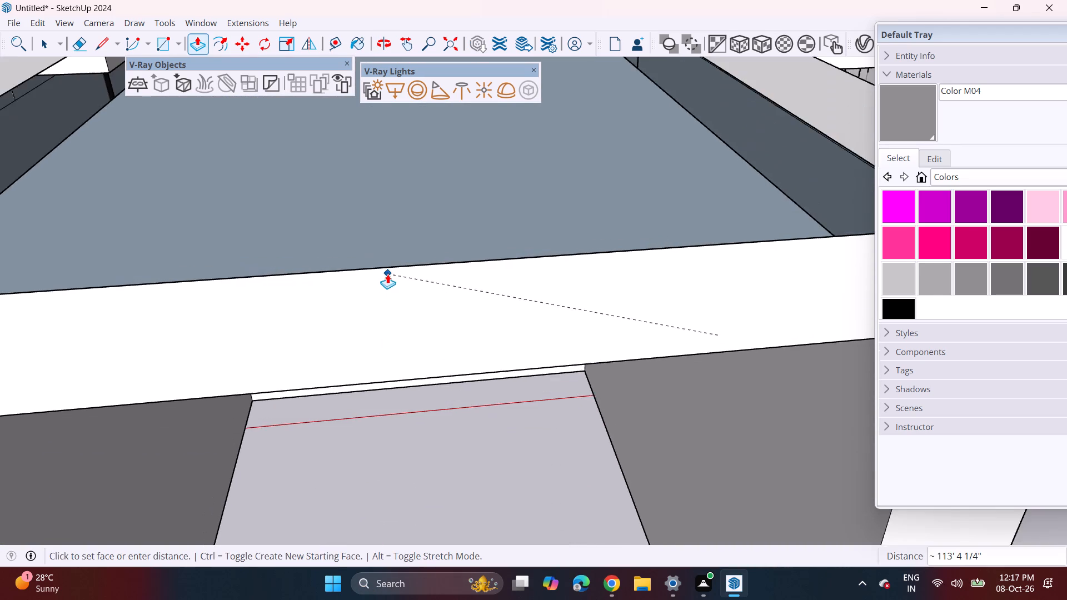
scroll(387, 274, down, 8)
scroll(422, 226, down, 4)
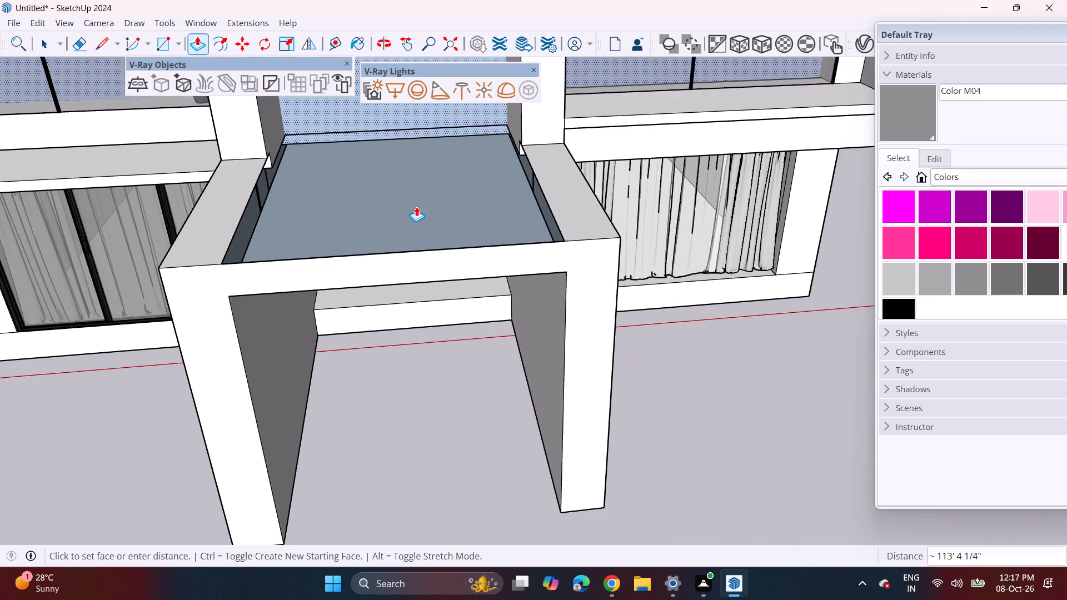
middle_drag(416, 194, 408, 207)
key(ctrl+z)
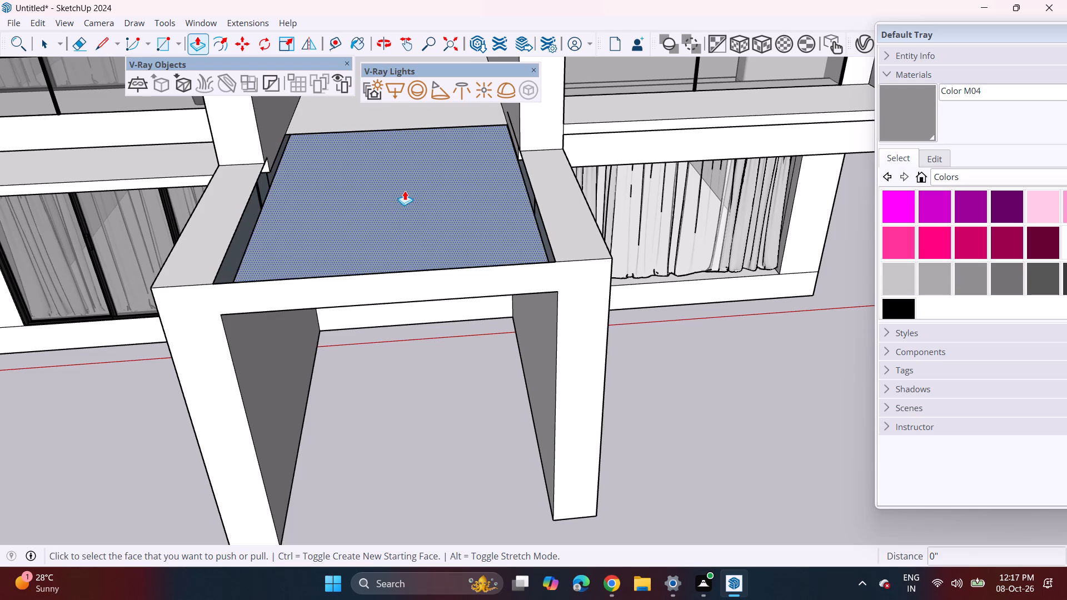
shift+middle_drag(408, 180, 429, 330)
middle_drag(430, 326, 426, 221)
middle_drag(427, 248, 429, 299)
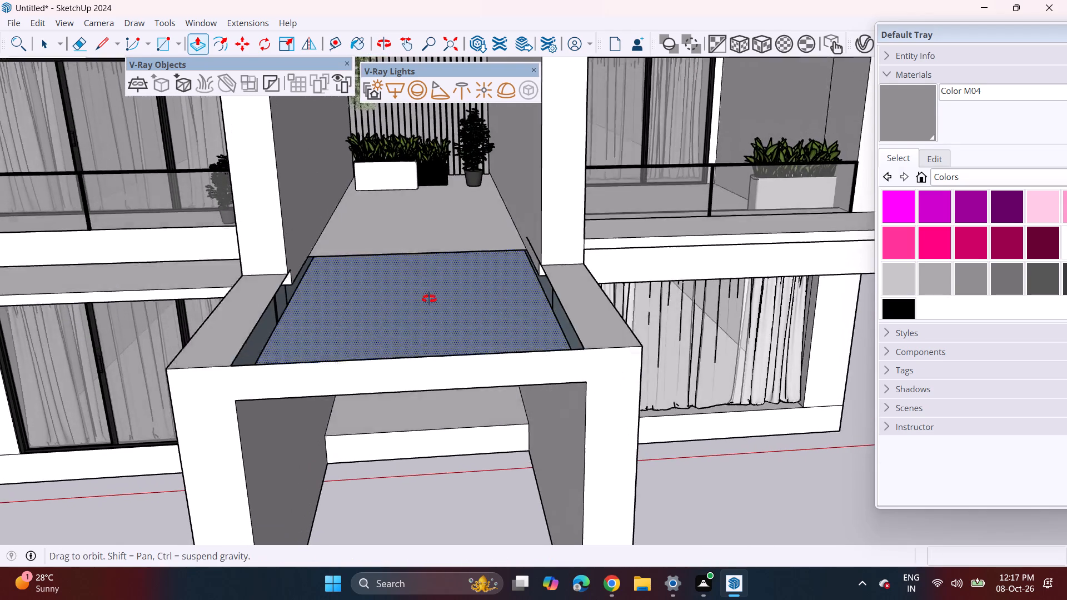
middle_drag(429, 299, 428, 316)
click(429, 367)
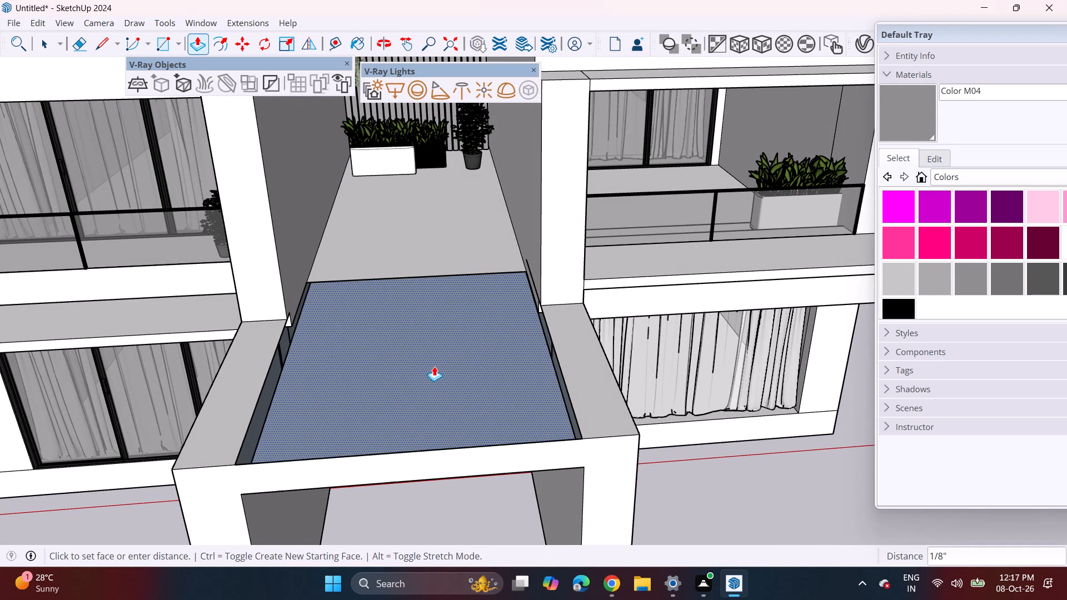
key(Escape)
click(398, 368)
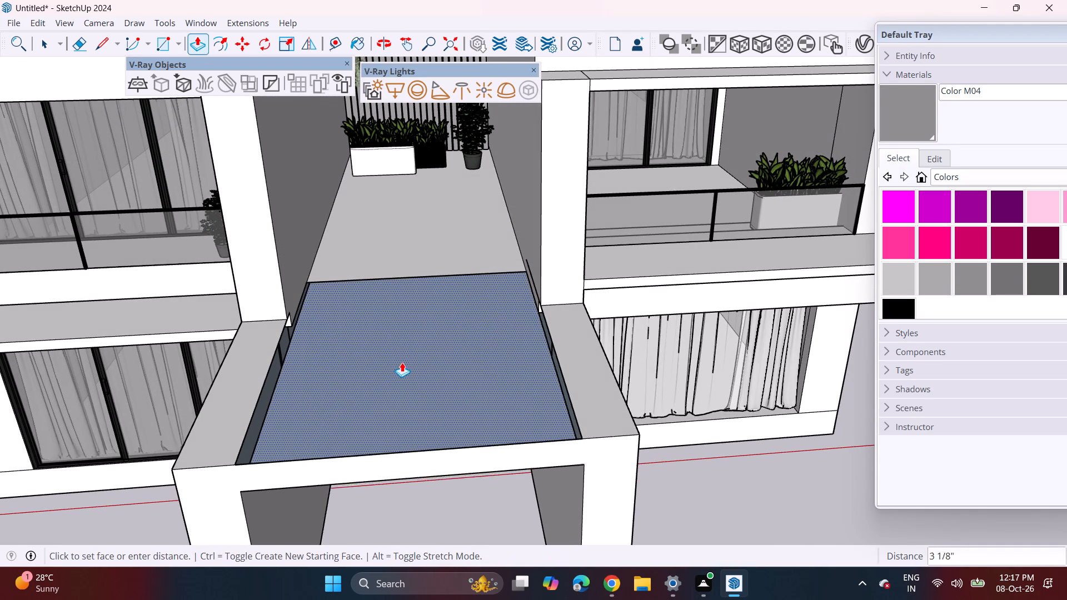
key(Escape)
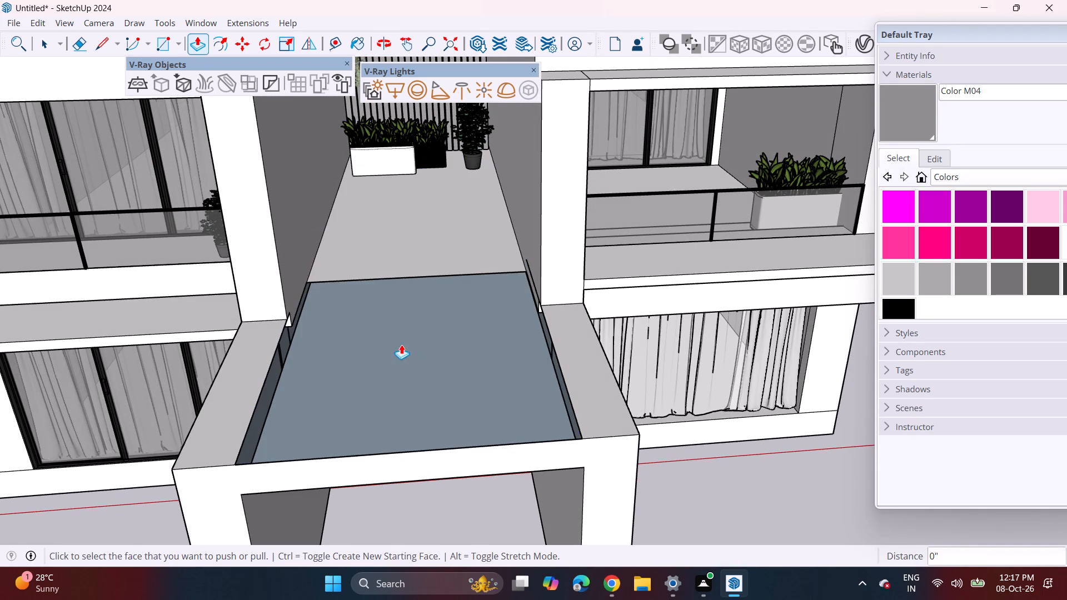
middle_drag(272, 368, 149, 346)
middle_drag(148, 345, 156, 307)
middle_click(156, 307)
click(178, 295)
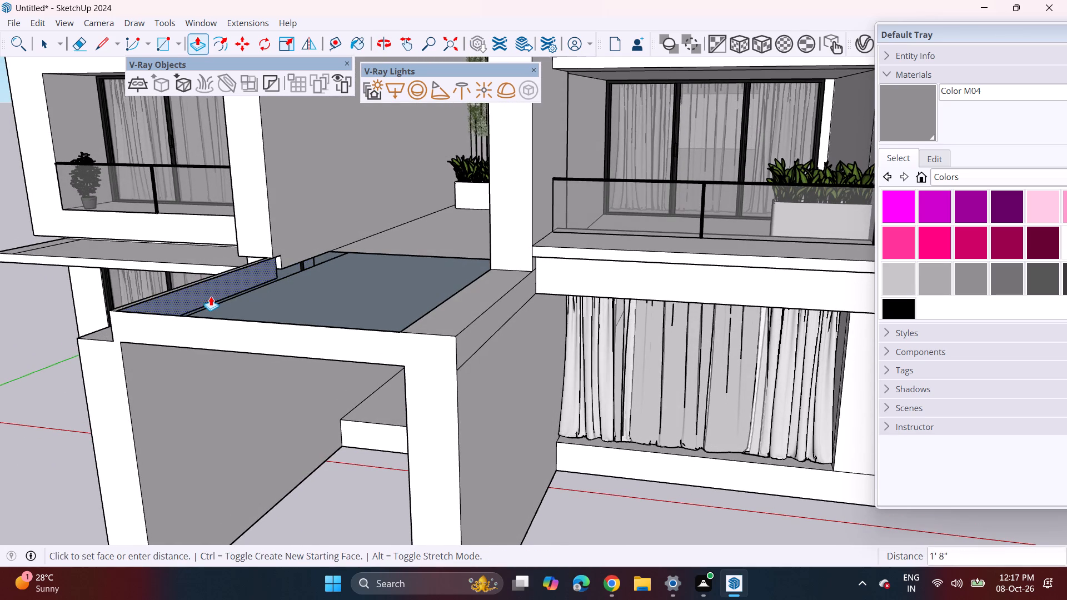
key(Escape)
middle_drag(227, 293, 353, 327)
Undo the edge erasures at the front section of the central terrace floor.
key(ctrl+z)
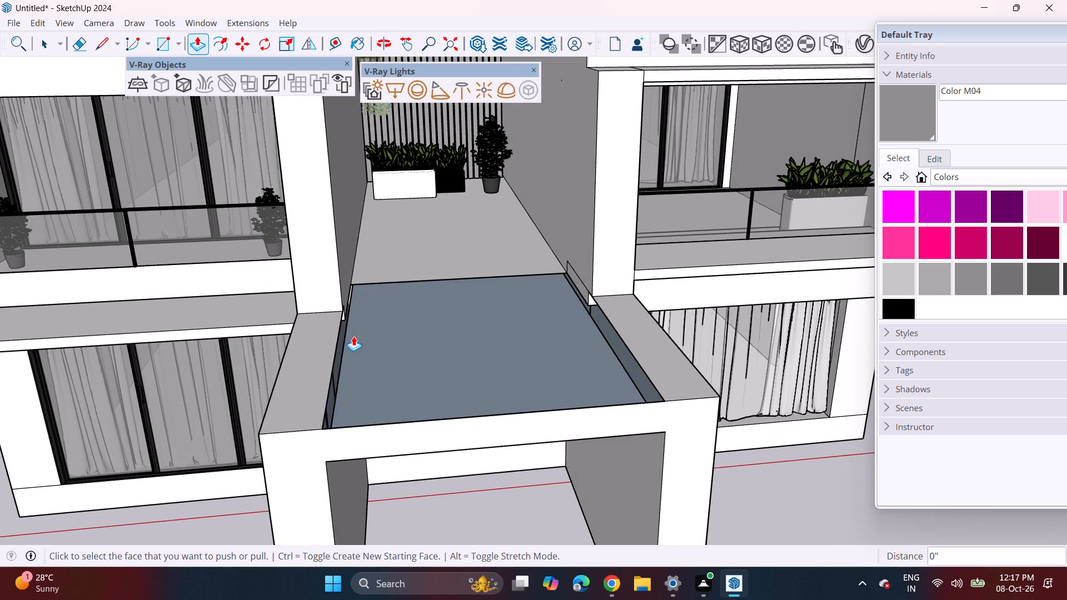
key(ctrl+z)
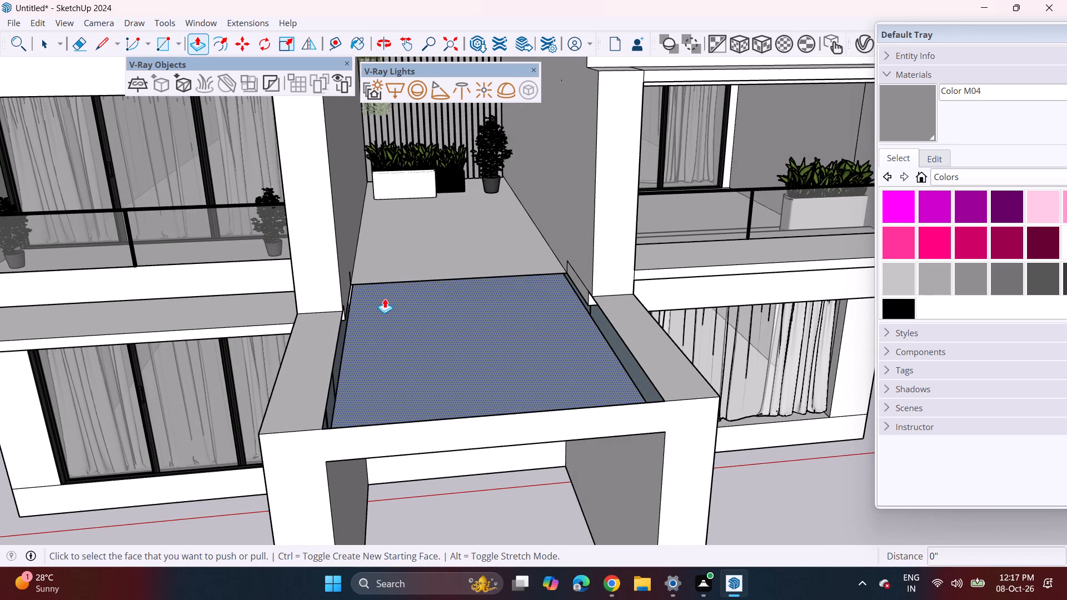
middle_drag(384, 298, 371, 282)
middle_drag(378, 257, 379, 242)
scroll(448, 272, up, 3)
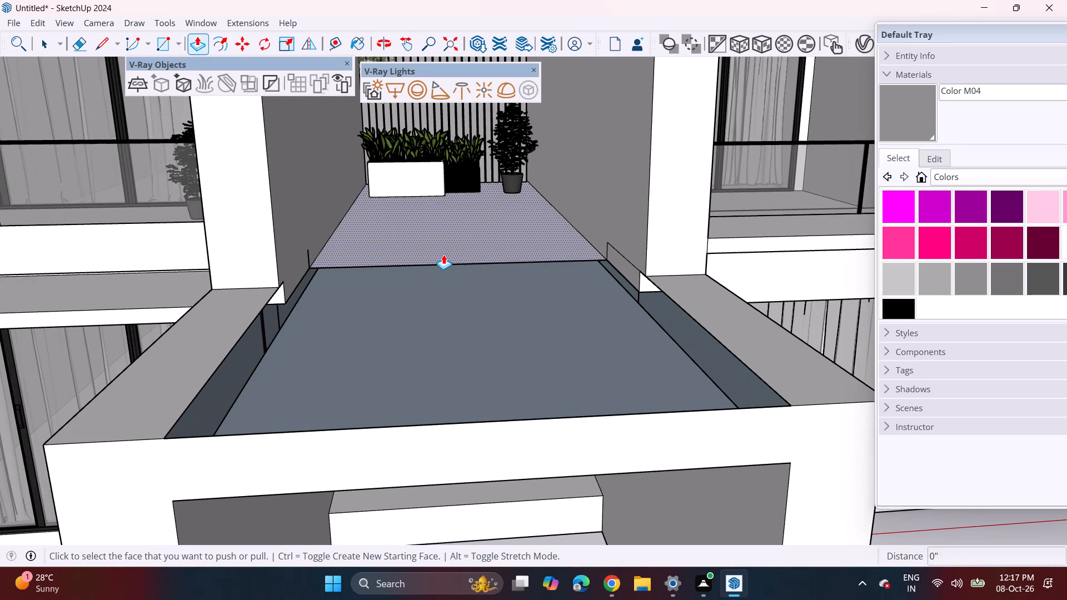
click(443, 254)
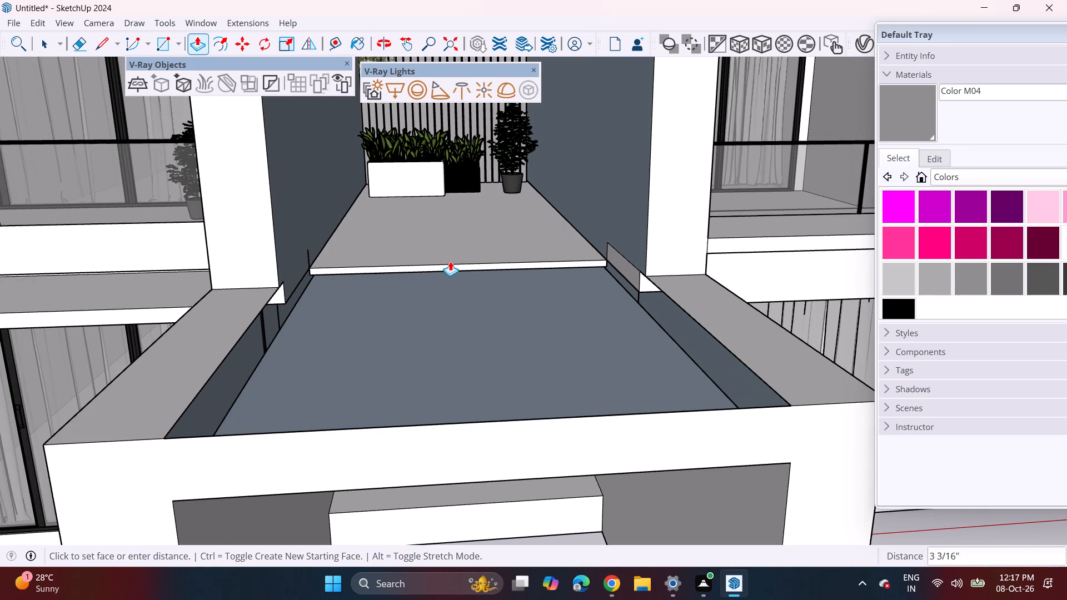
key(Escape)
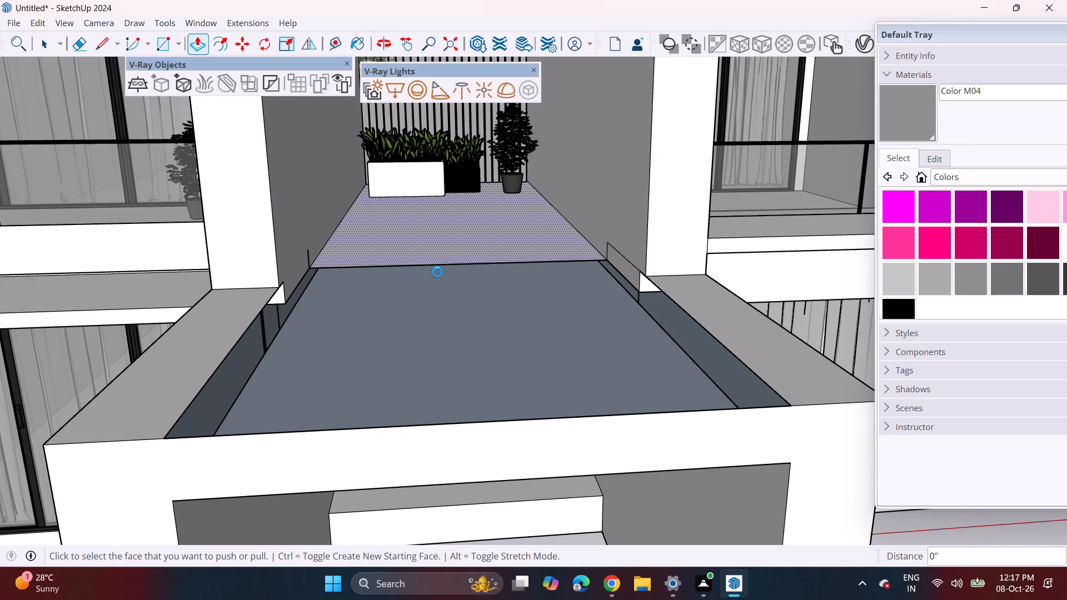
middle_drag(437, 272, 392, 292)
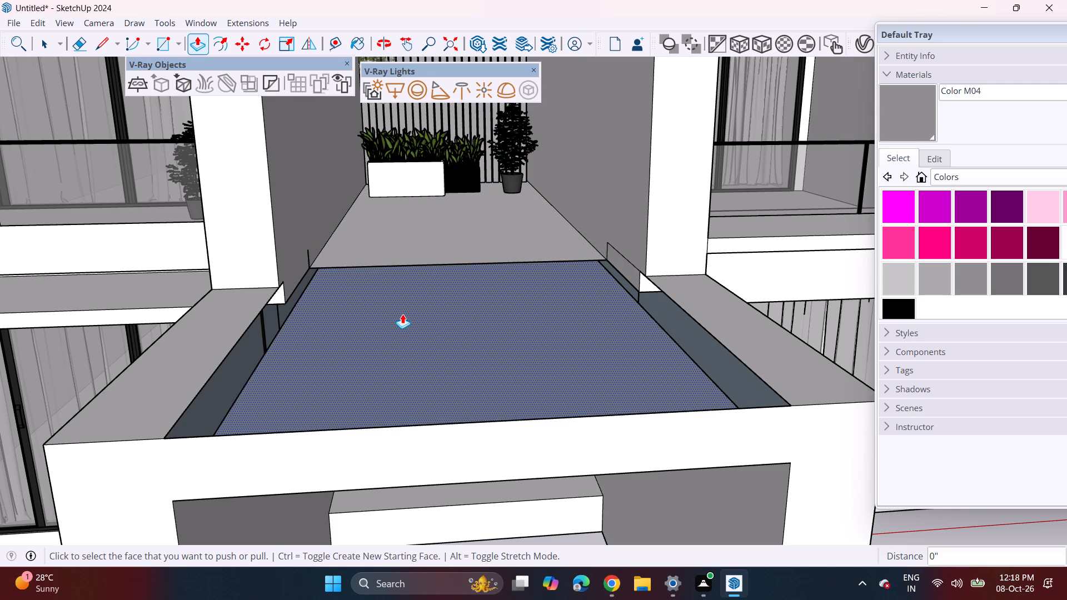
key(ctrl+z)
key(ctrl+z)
Push/Pull the central terrace's front floor section down 6 7/8" to align it with the rear floor section.
middle_drag(476, 253, 435, 354)
drag(443, 328, 443, 333)
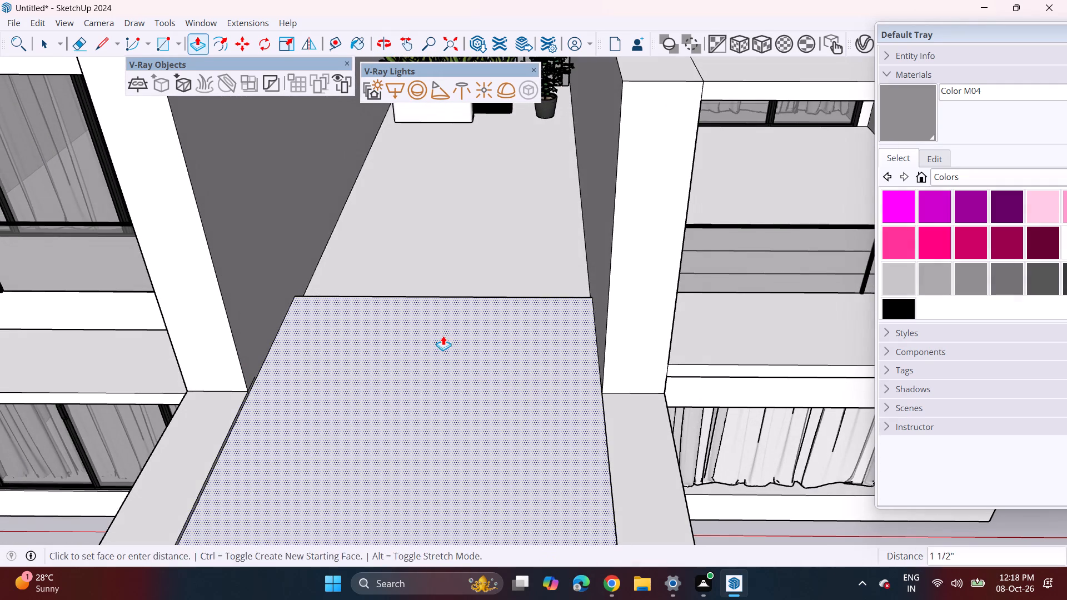
click(448, 348)
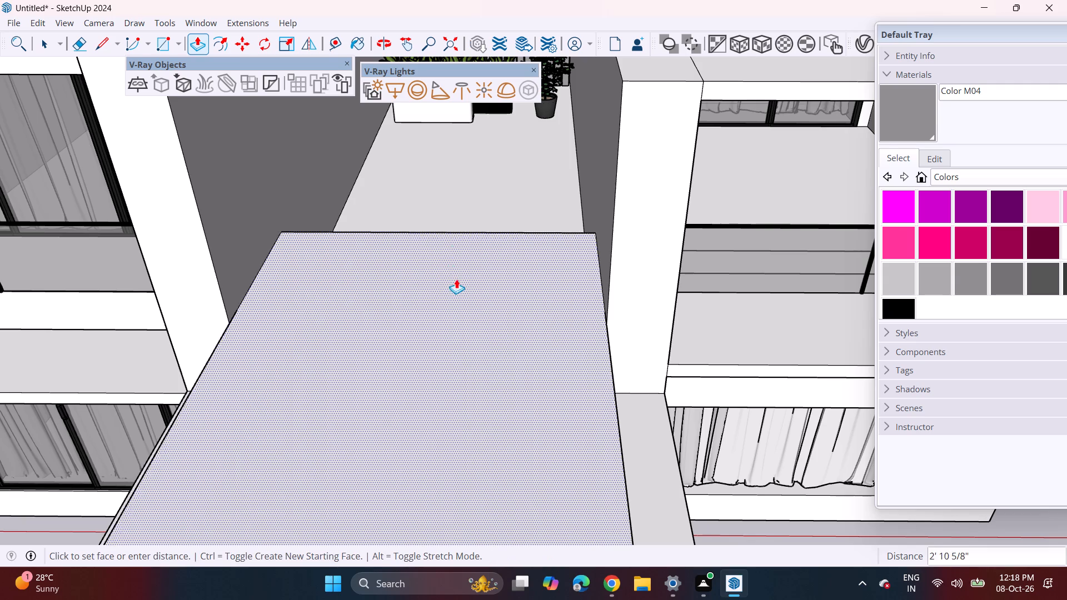
middle_drag(521, 233, 552, 401)
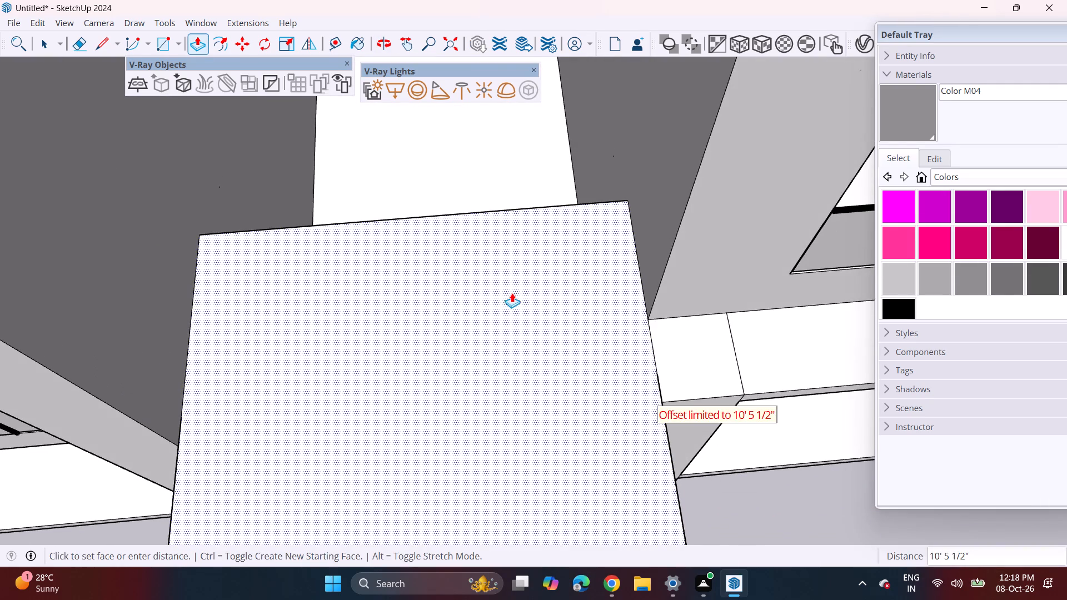
middle_drag(527, 329, 716, 466)
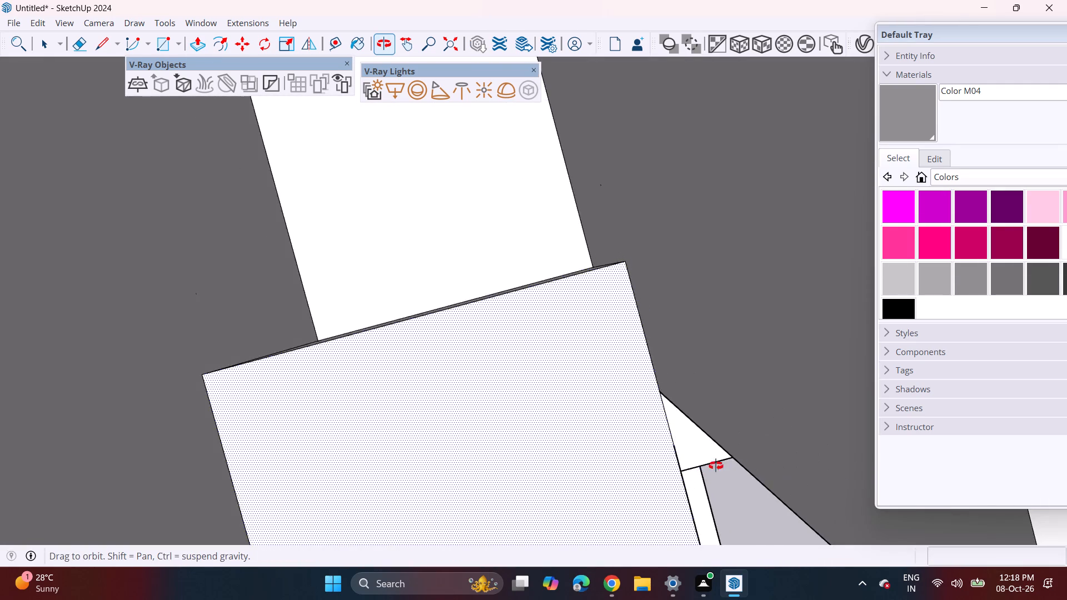
middle_drag(716, 466, 463, 413)
click(440, 232)
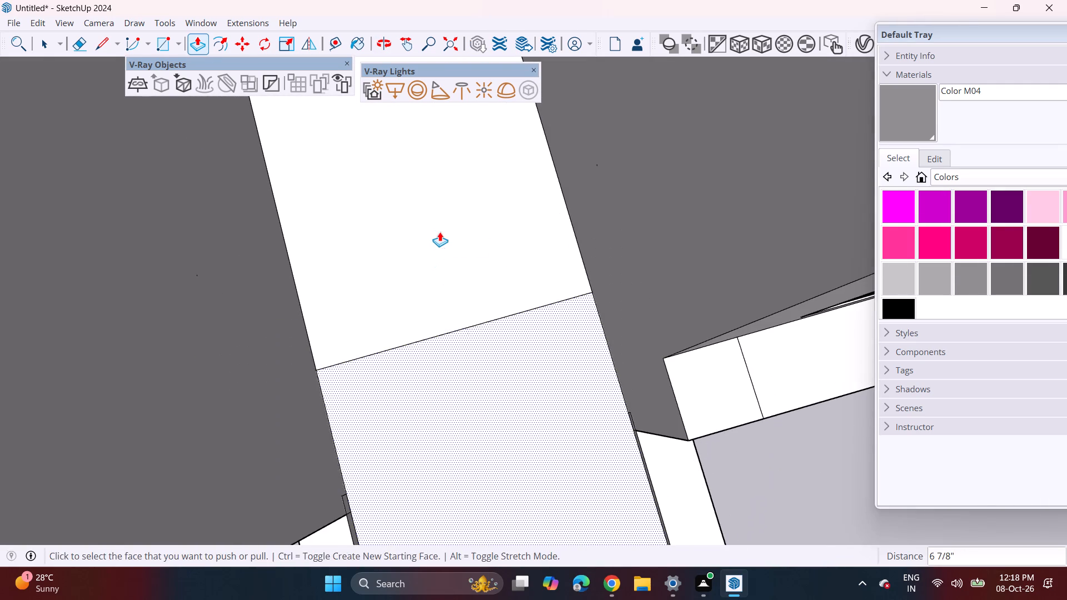
Push/Pull the inner side face of the recess atop the entrance portal 11' 6 13/16" across to the opposite side, filling the gap.
middle_drag(528, 386, 460, 132)
middle_drag(460, 399, 440, 307)
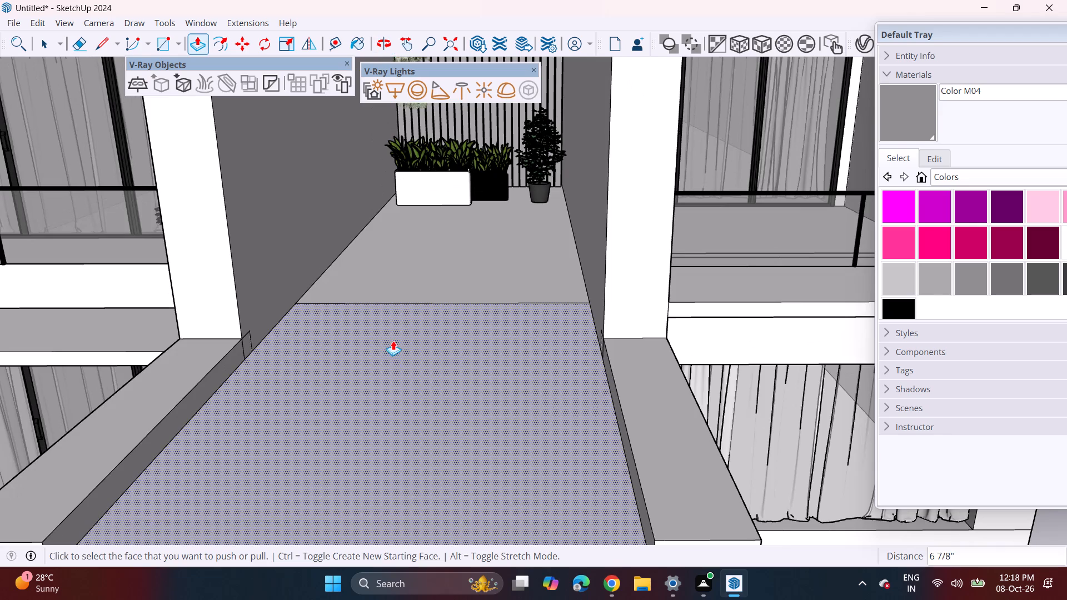
scroll(393, 341, down, 6)
middle_drag(353, 432, 397, 324)
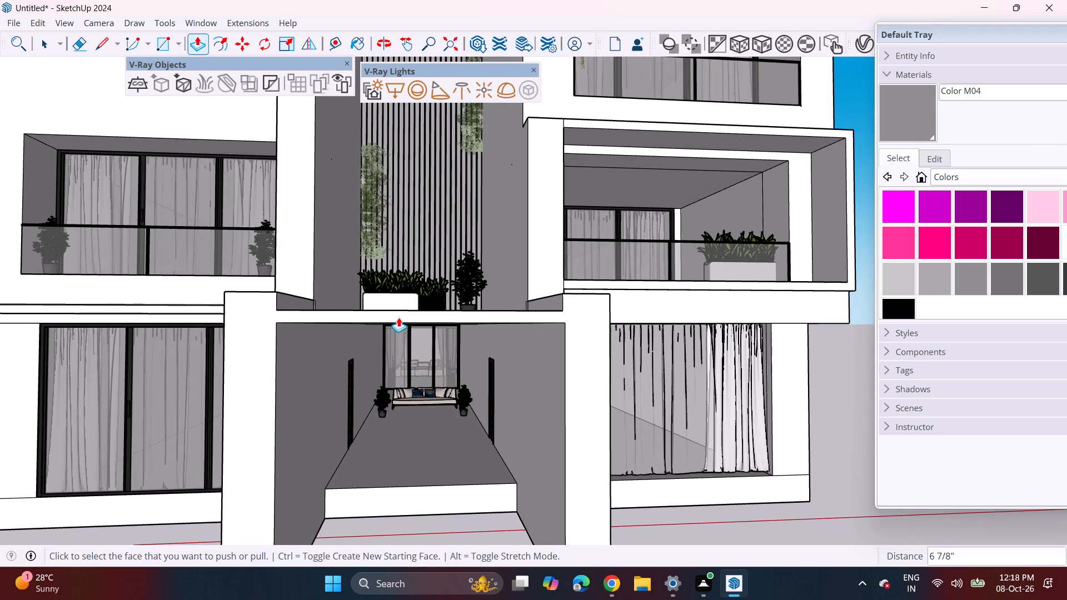
scroll(400, 311, down, 1)
middle_drag(397, 313, 391, 336)
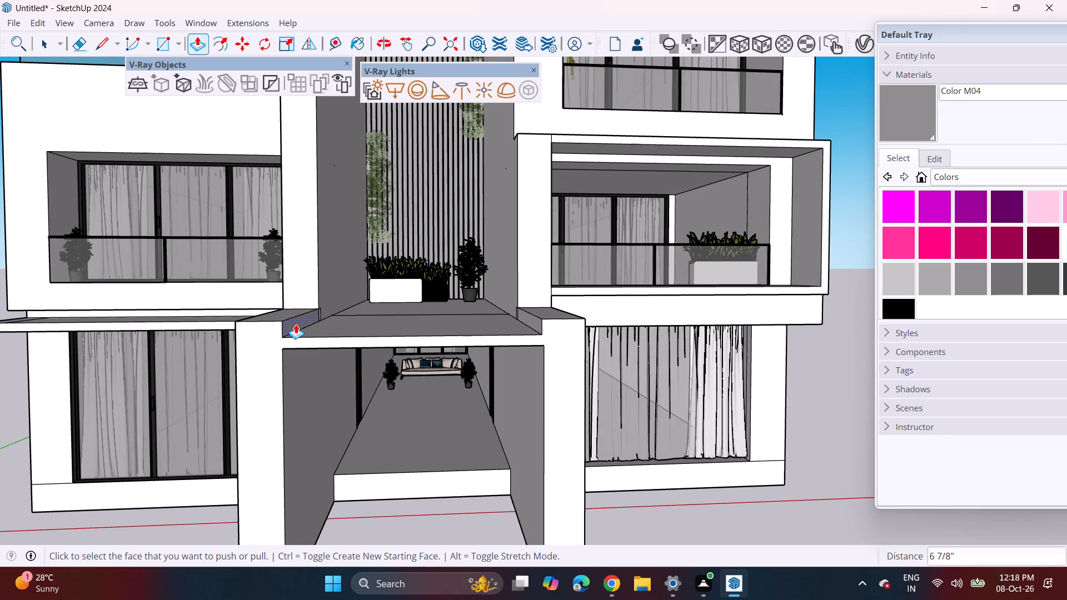
click(298, 322)
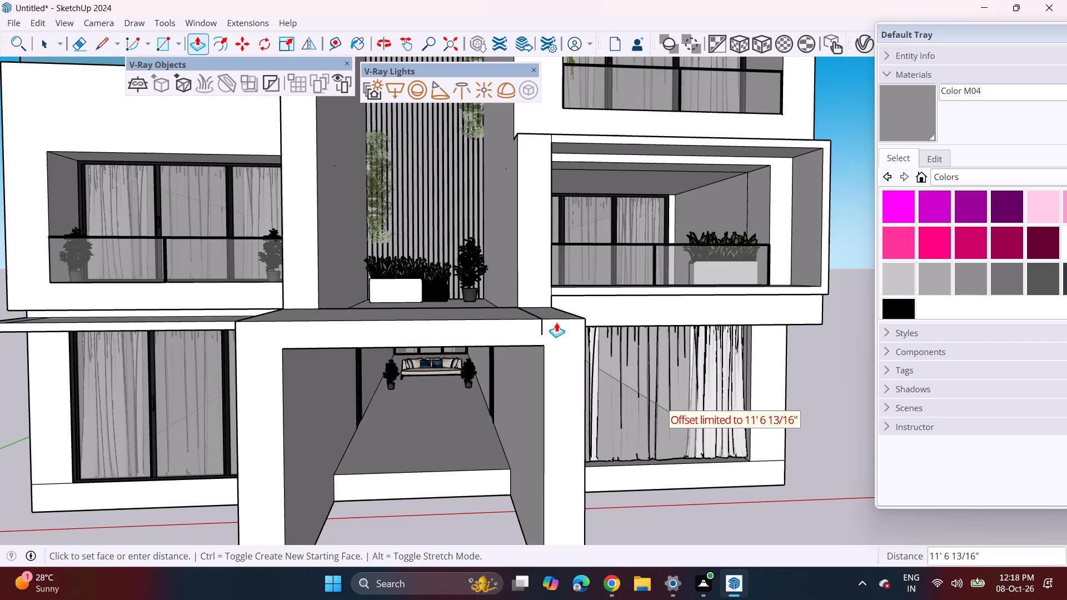
key(Escape)
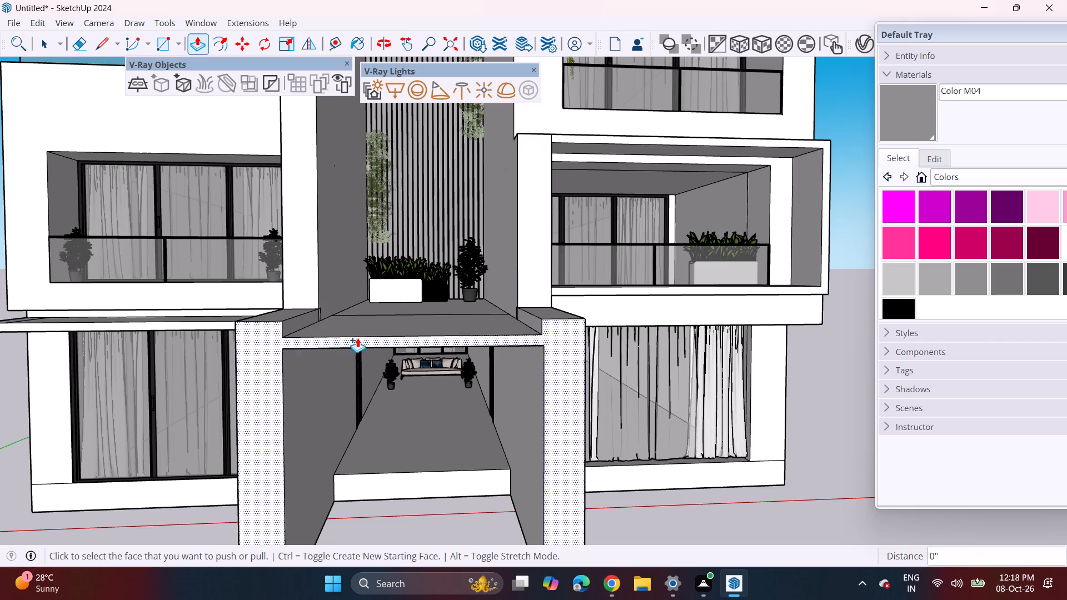
click(297, 323)
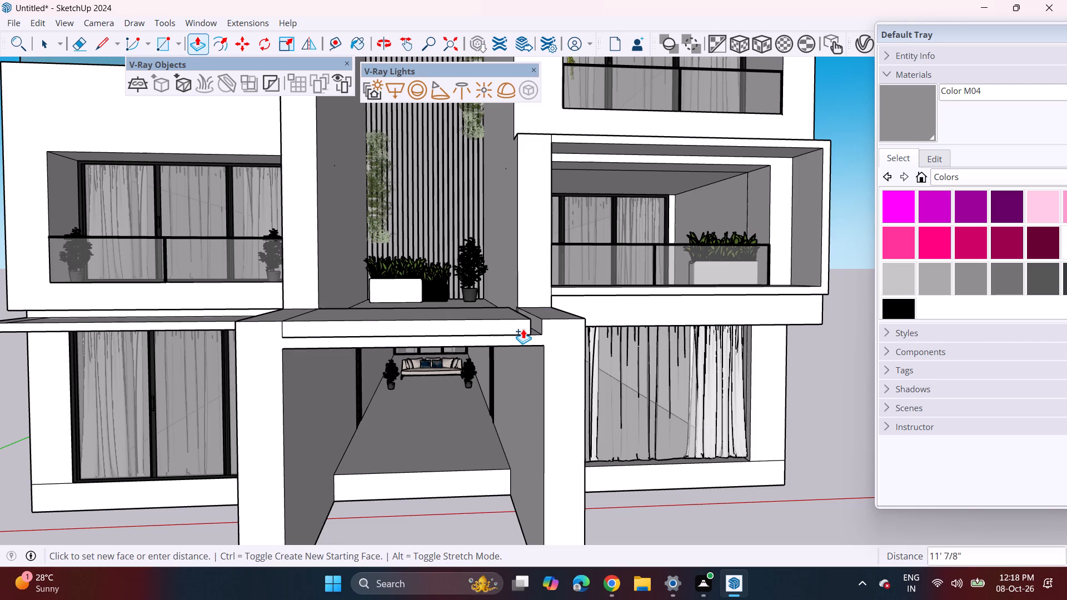
click(544, 331)
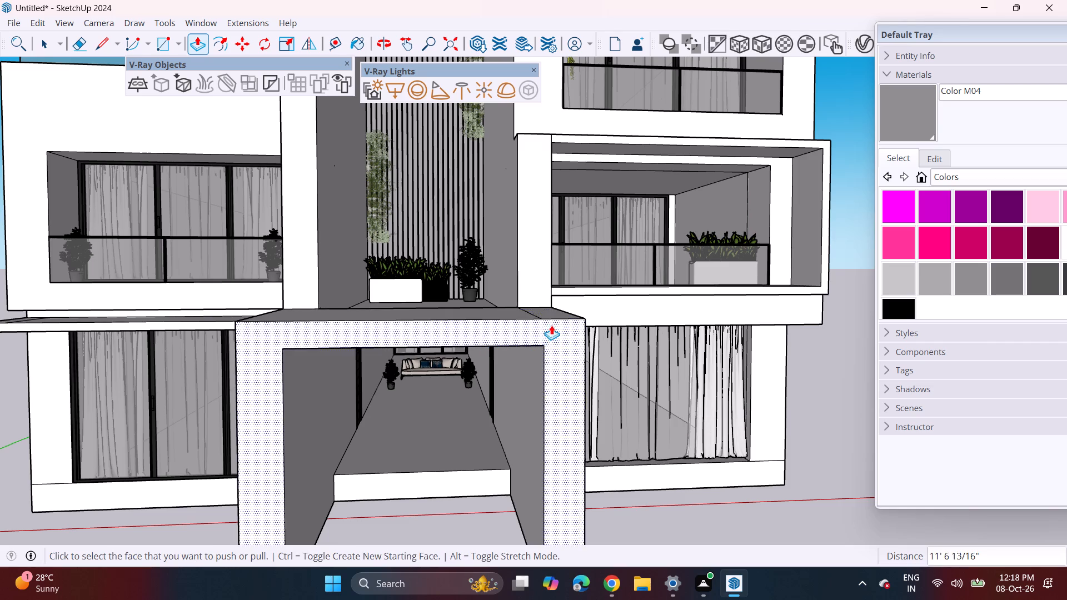
Erase the leftover edge on top of the entrance portal and the edge dividing the central terrace floor.
scroll(509, 387, down, 3)
middle_drag(503, 441, 490, 564)
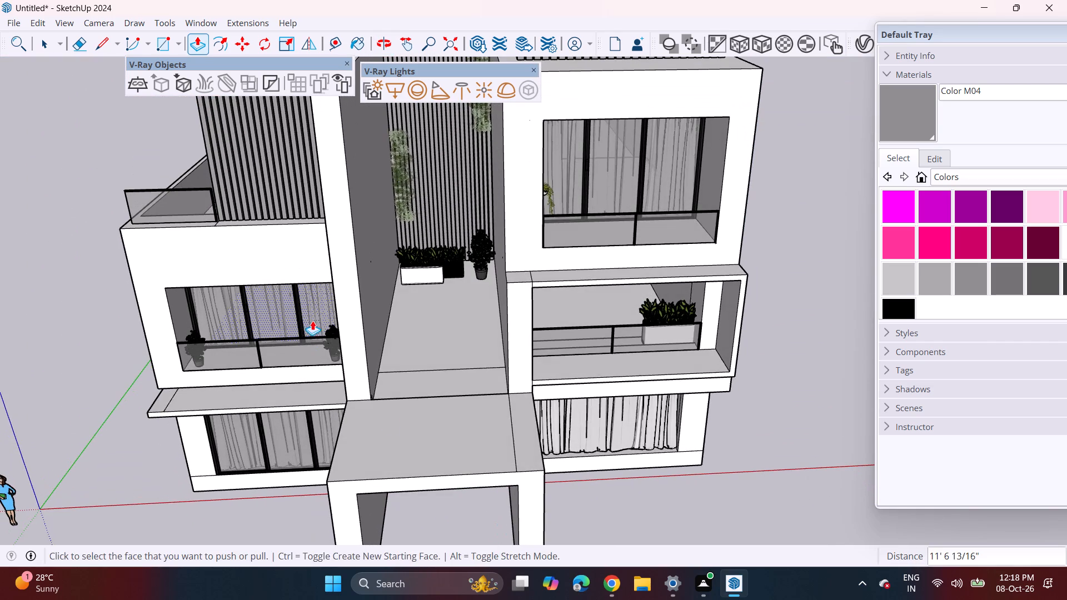
click(84, 39)
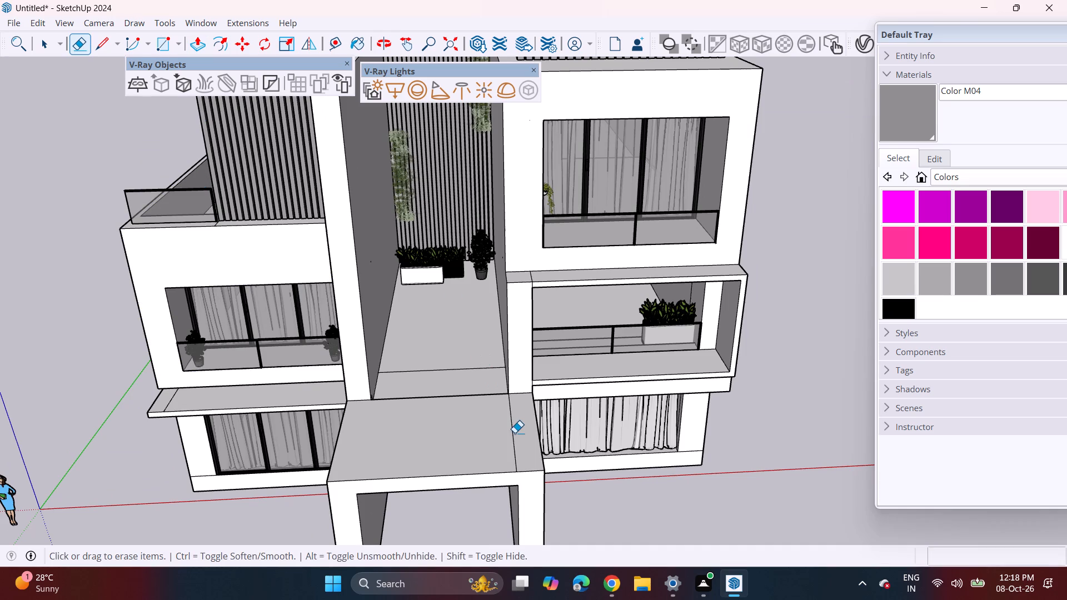
click(516, 433)
drag(511, 437, 506, 440)
click(465, 388)
drag(472, 363, 474, 369)
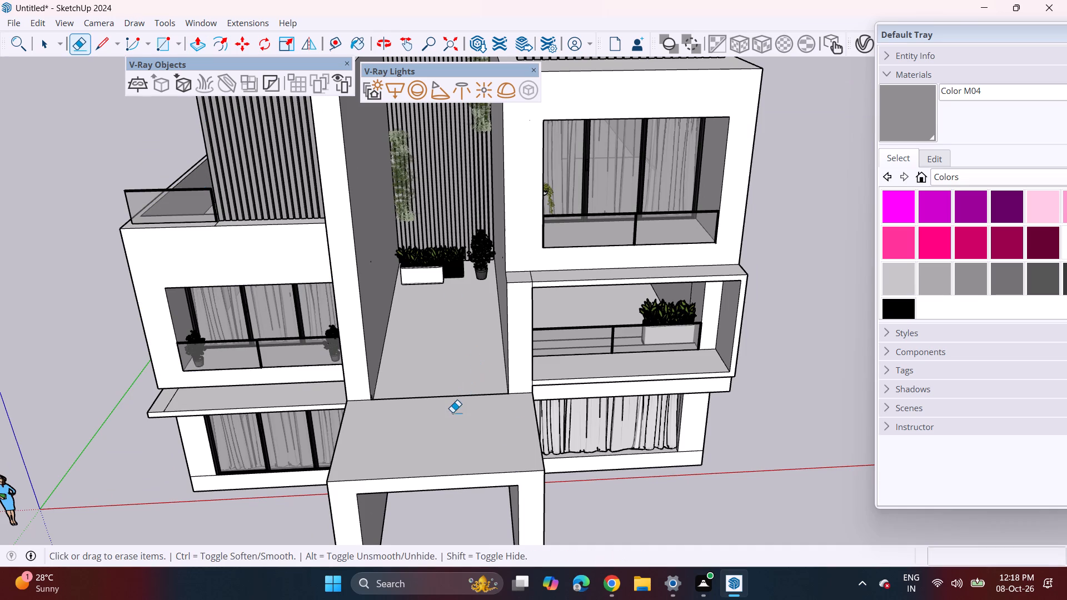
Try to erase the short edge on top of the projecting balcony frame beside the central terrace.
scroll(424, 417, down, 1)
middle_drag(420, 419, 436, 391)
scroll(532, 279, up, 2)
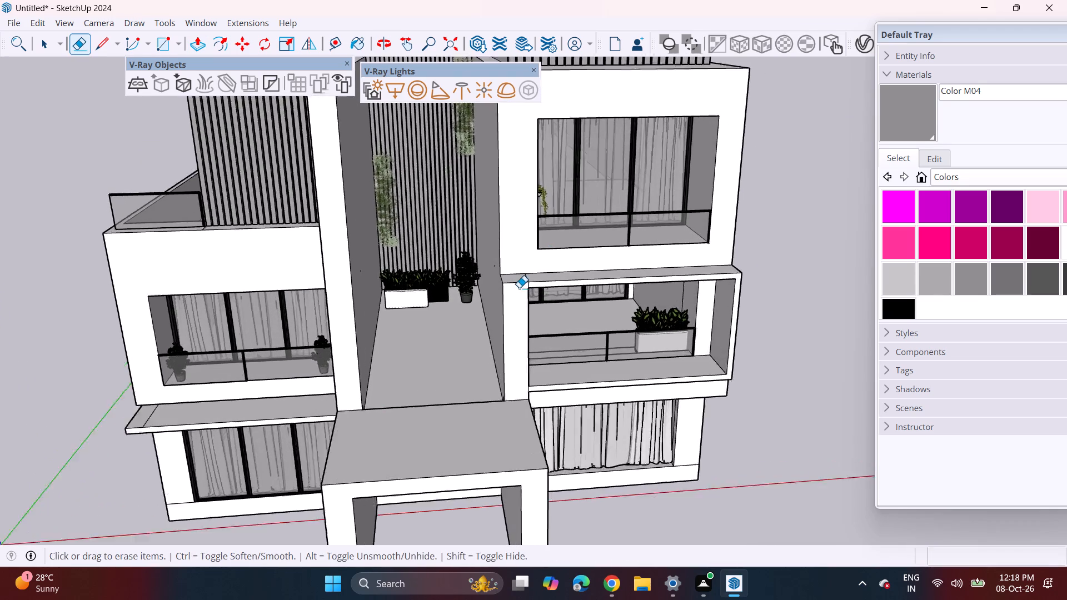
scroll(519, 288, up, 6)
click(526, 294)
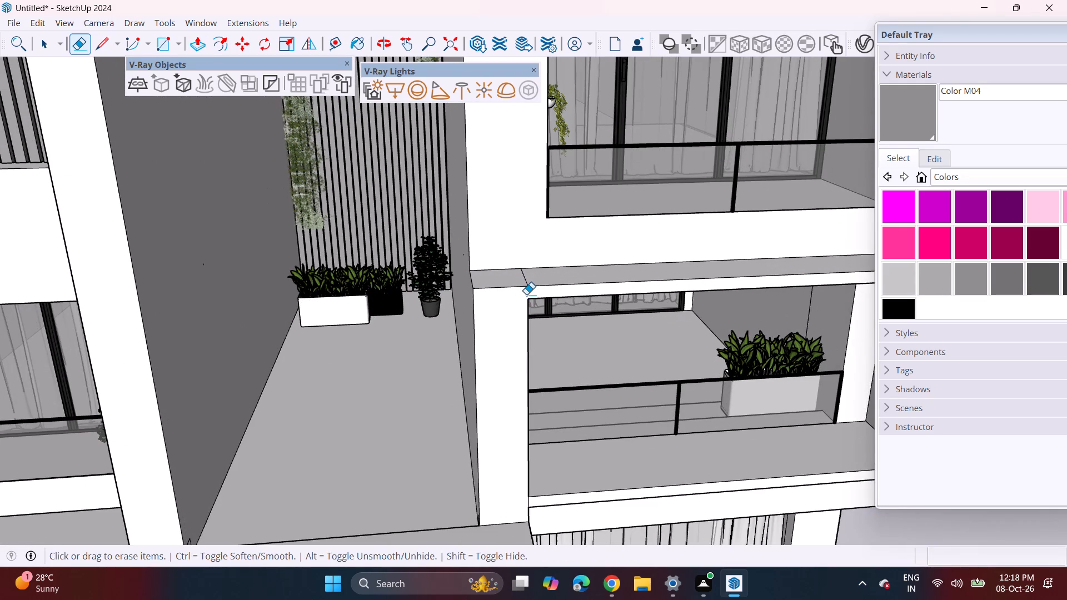
Copy the roof terrace's front glass railing panel by its bottom corner, from one end of the panel to the other.
scroll(523, 324, down, 3)
middle_drag(718, 370, 716, 353)
middle_drag(688, 253, 674, 220)
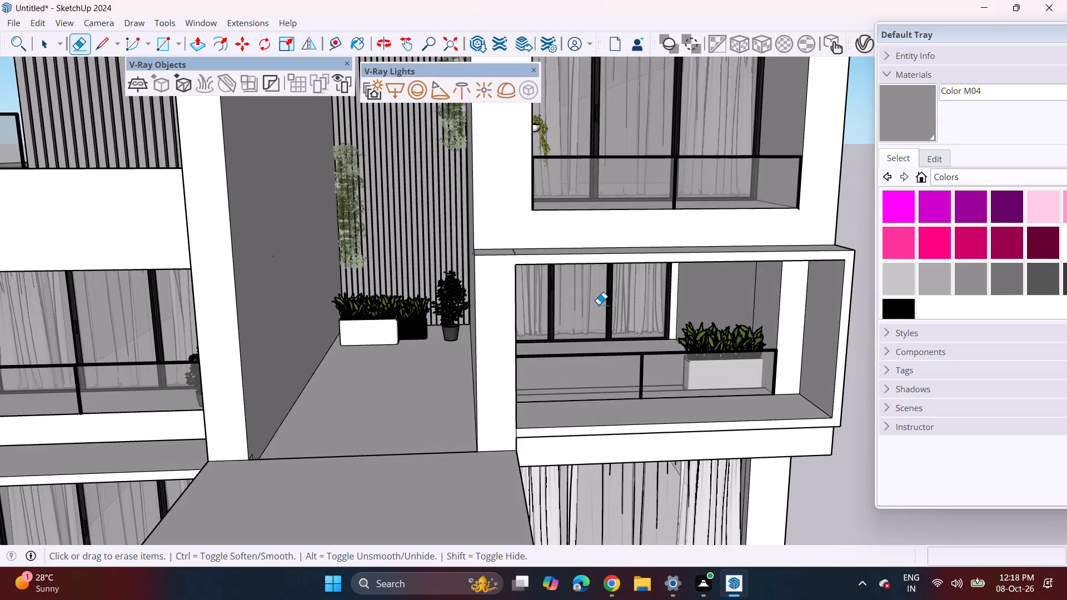
scroll(539, 362, down, 5)
middle_drag(531, 417, 516, 298)
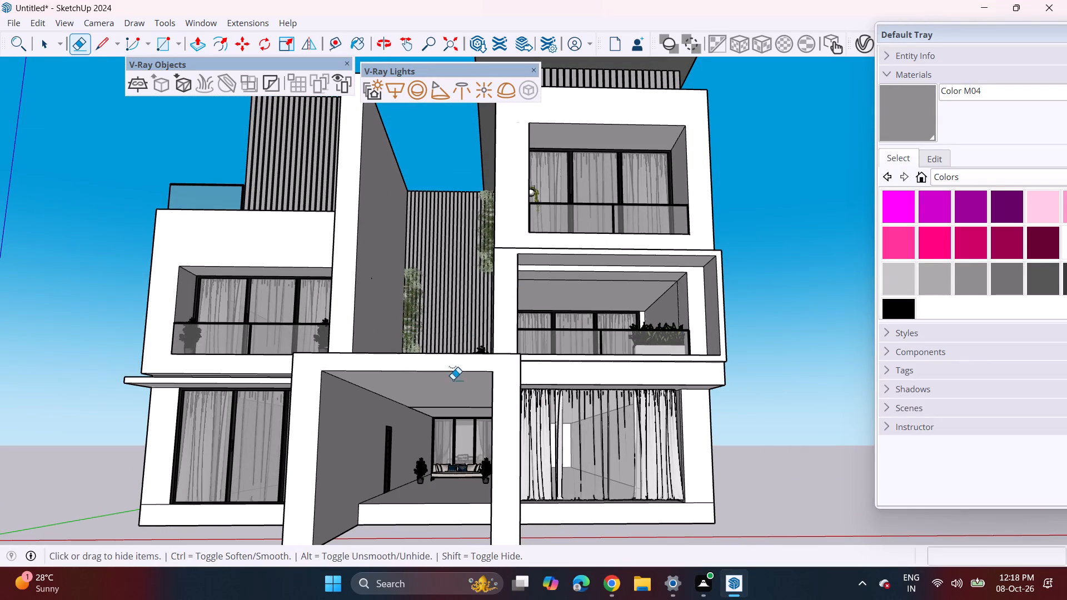
middle_drag(307, 250, 361, 323)
middle_drag(212, 304, 734, 419)
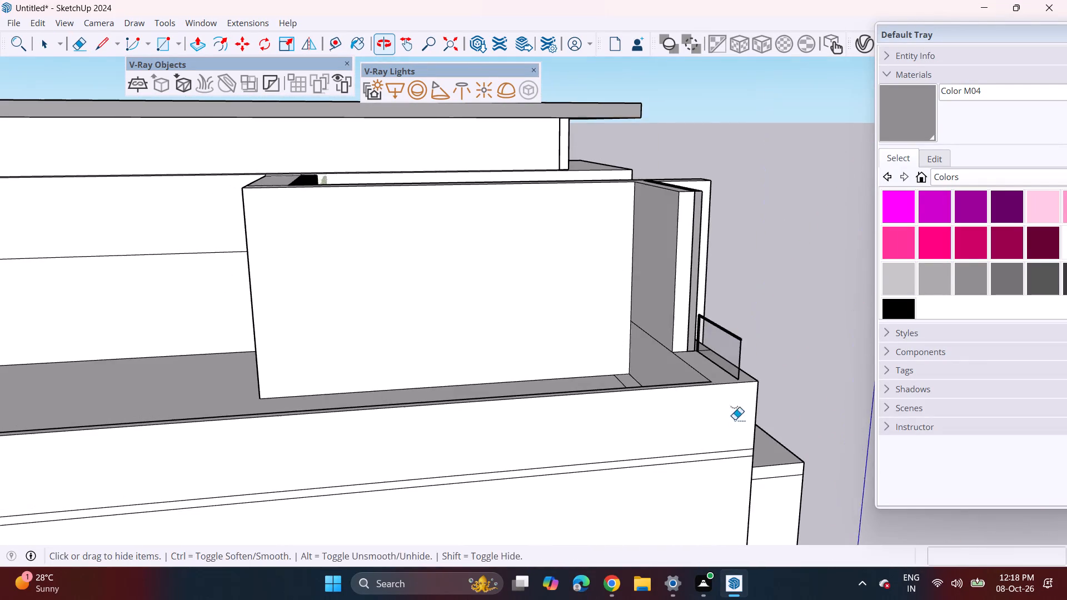
middle_drag(801, 337, 606, 387)
scroll(437, 460, up, 11)
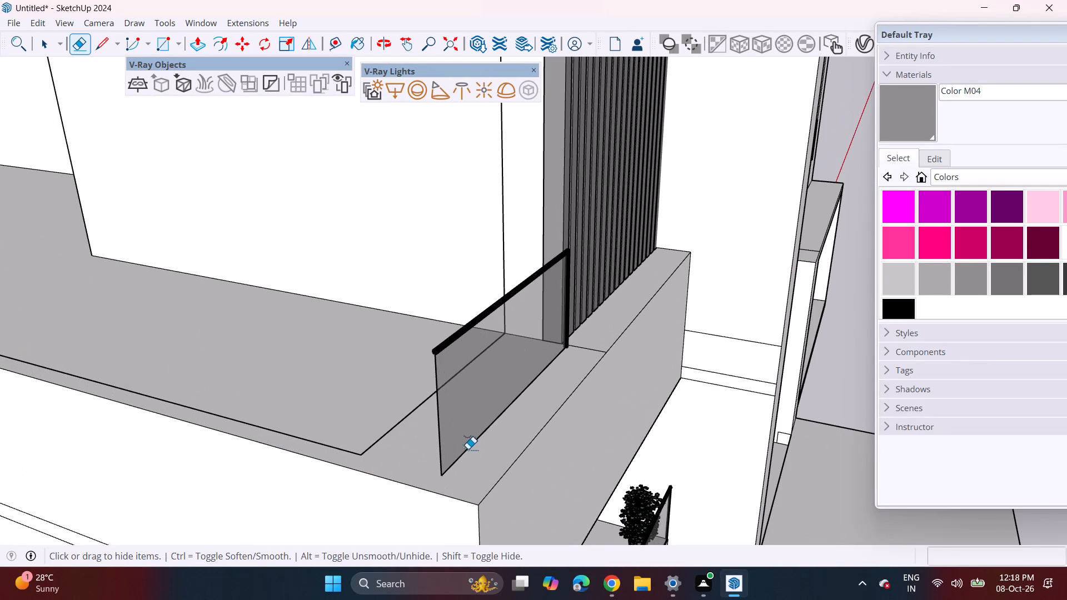
key(space)
click(491, 364)
key(m)
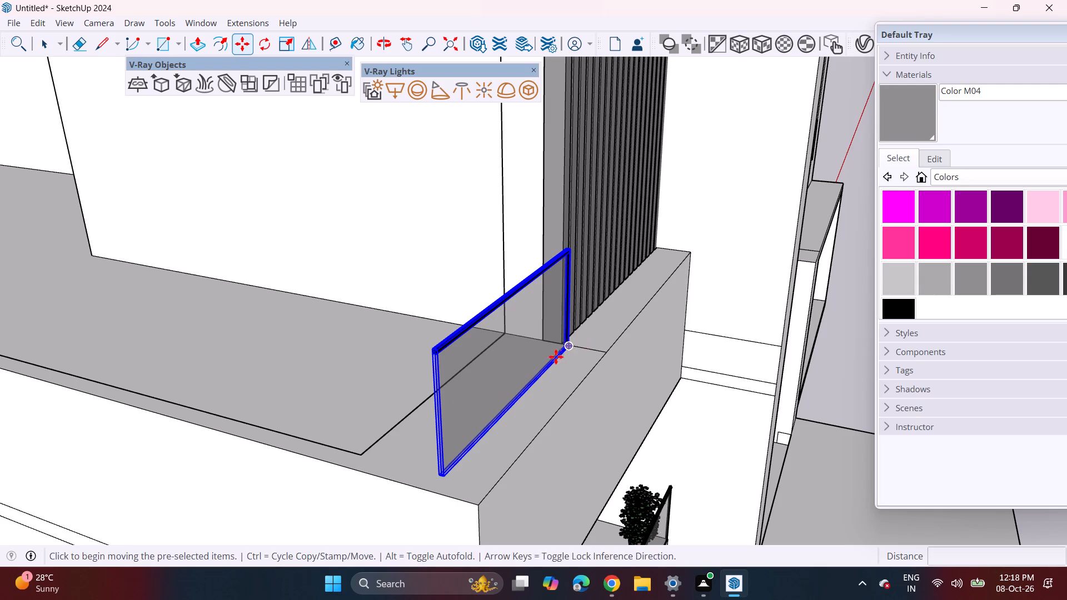
click(570, 347)
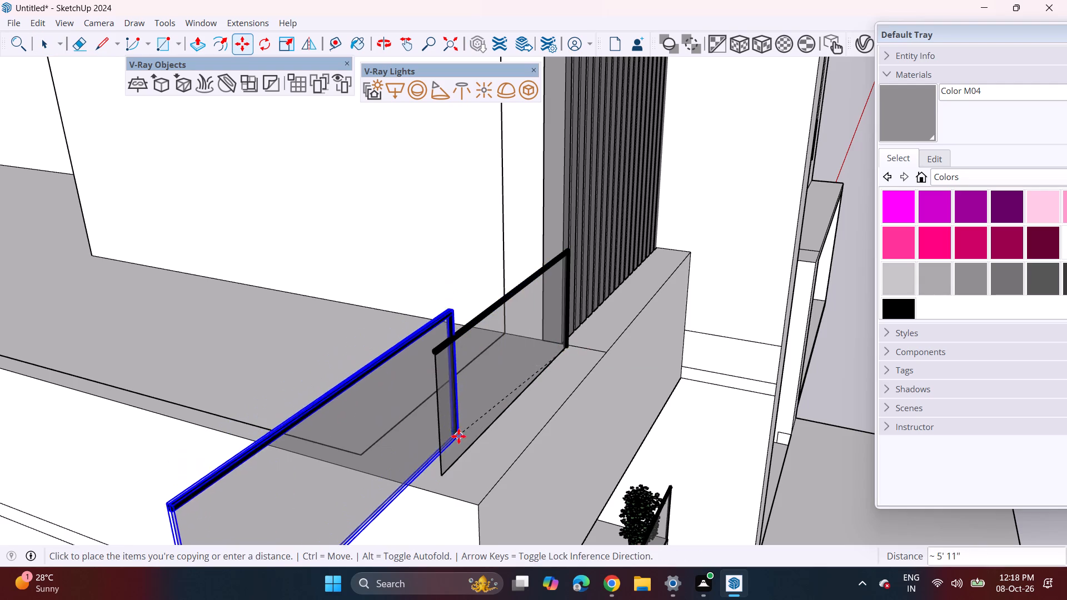
click(440, 478)
Rotate the copied glass railing panel a quarter turn so it runs parallel to the roof terrace's long side edge.
middle_drag(394, 476, 541, 441)
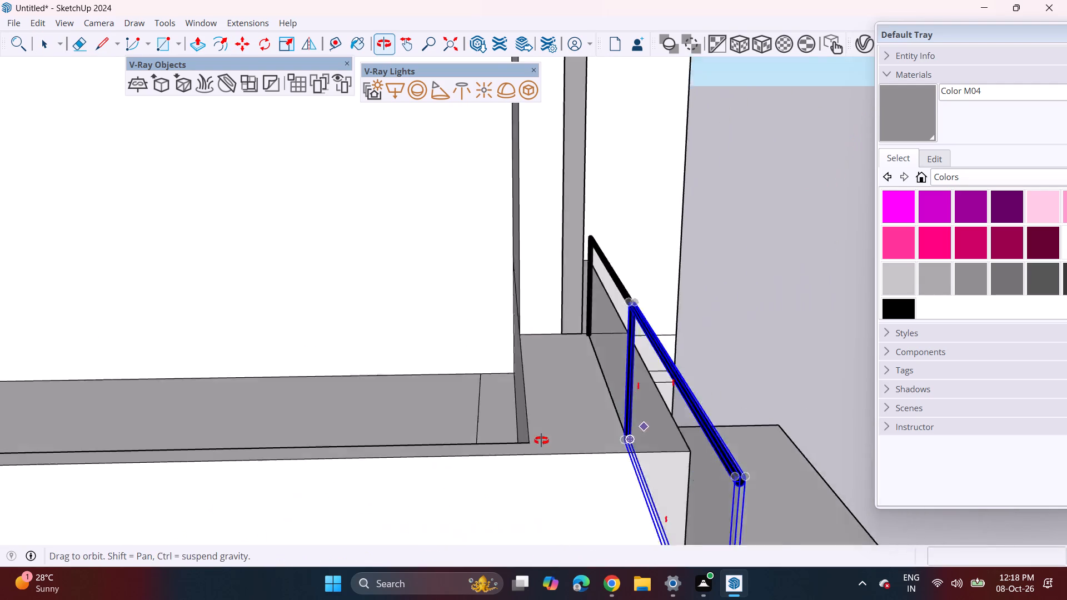
middle_drag(541, 441, 560, 433)
click(258, 42)
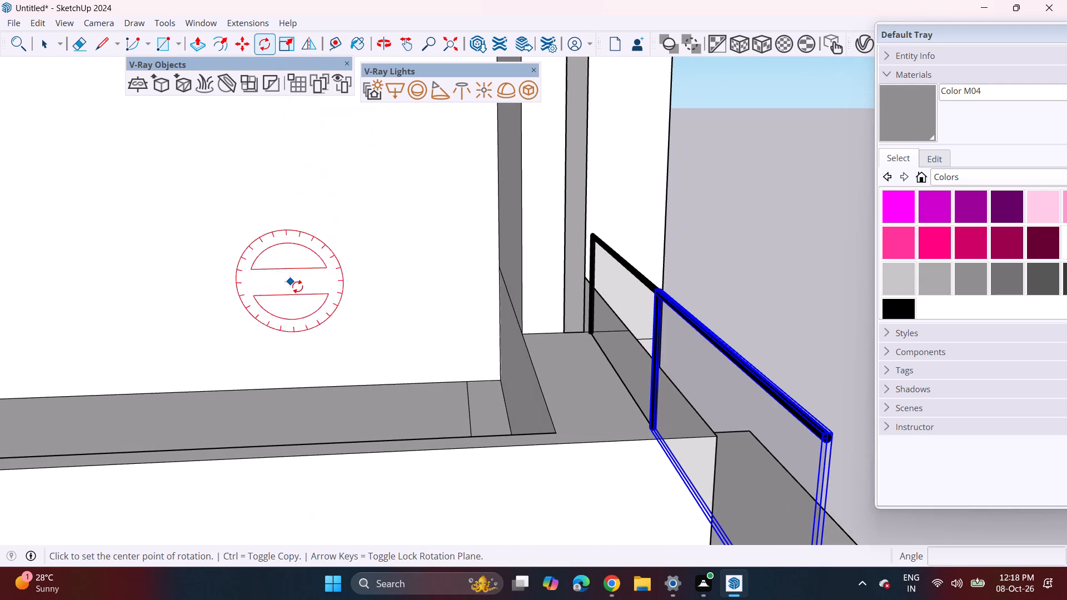
middle_drag(300, 289, 316, 408)
click(352, 518)
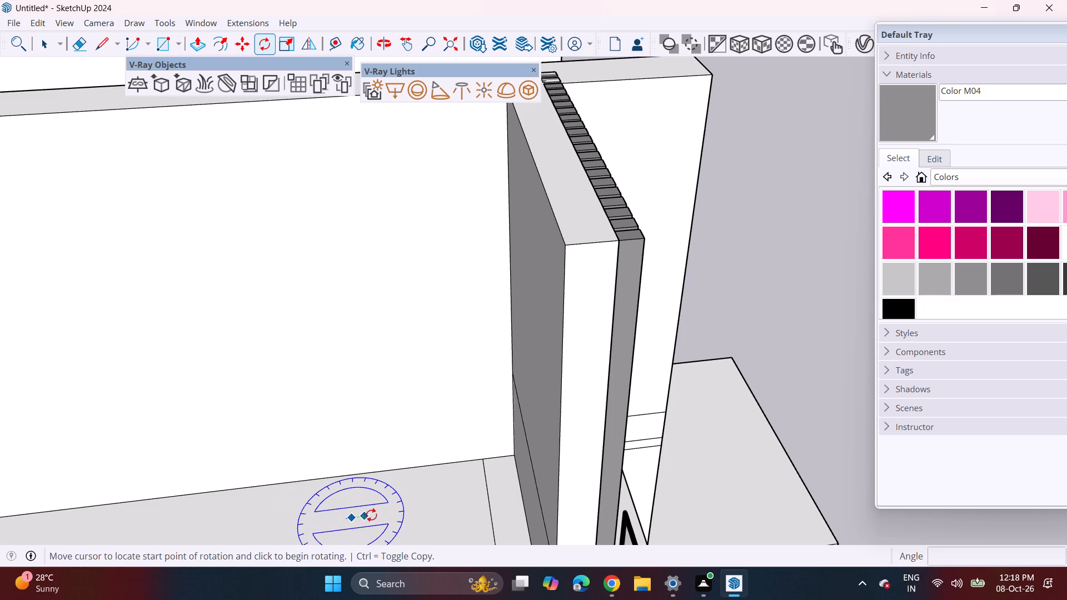
click(352, 482)
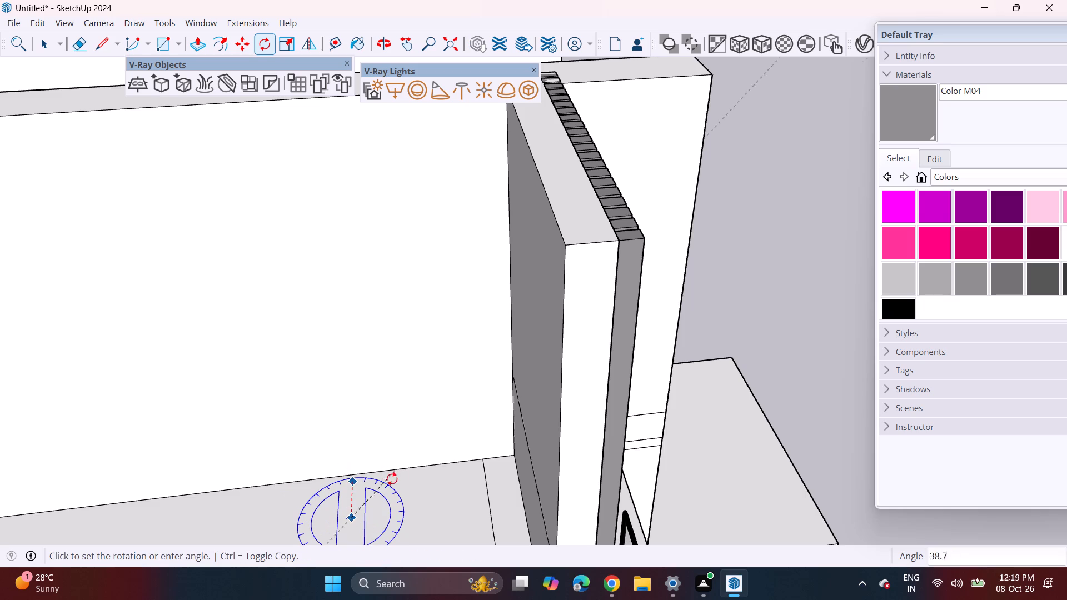
click(416, 510)
Move the rotated glass railing panel so its bottom corner meets the outer end of the front railing at the roof terrace corner.
scroll(457, 492, down, 4)
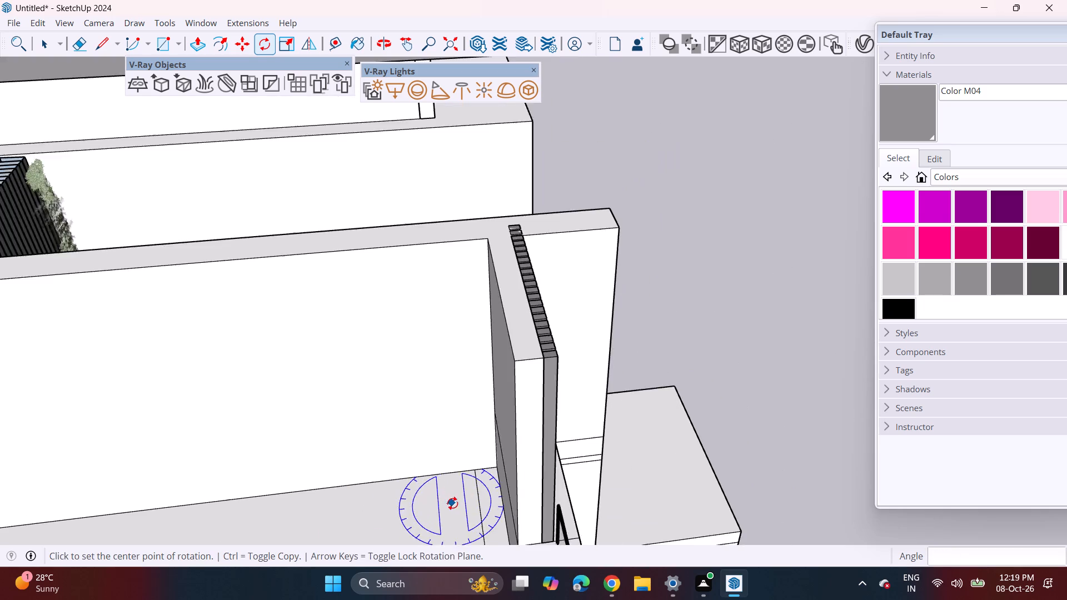
scroll(452, 503, down, 3)
shift+middle_drag(461, 517, 436, 254)
key(m)
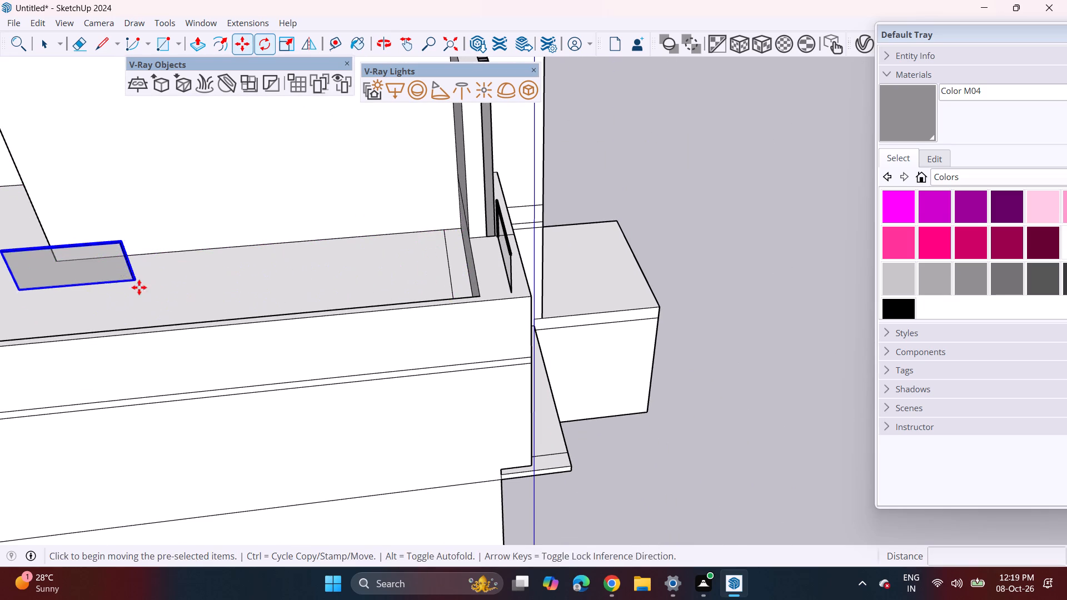
click(136, 280)
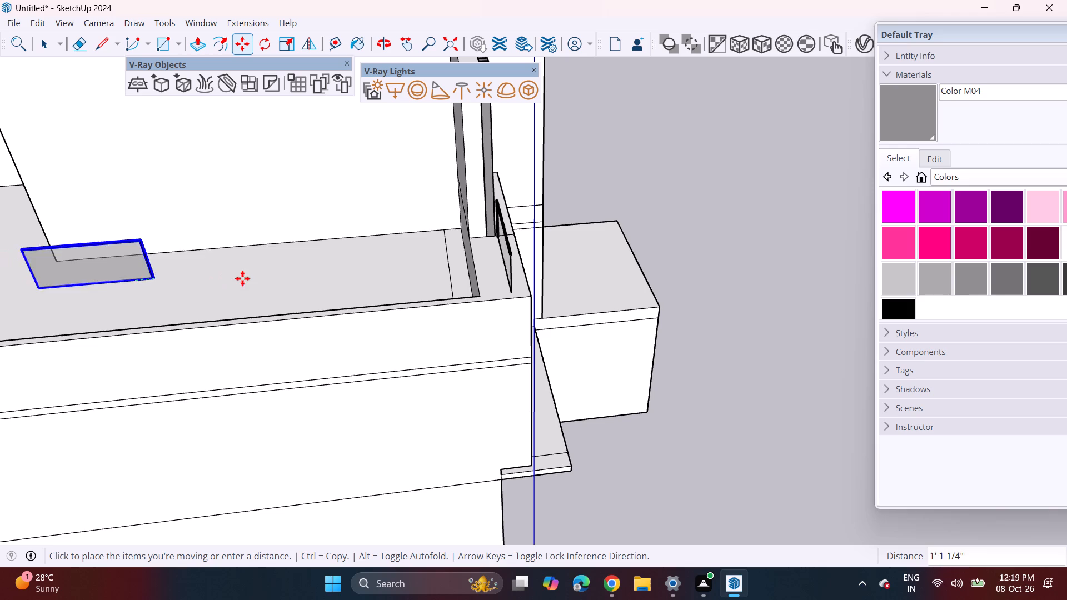
click(513, 288)
Copy the side glass railing panel three times, end to end, along the roof terrace's long side edge.
middle_drag(530, 277, 6, 128)
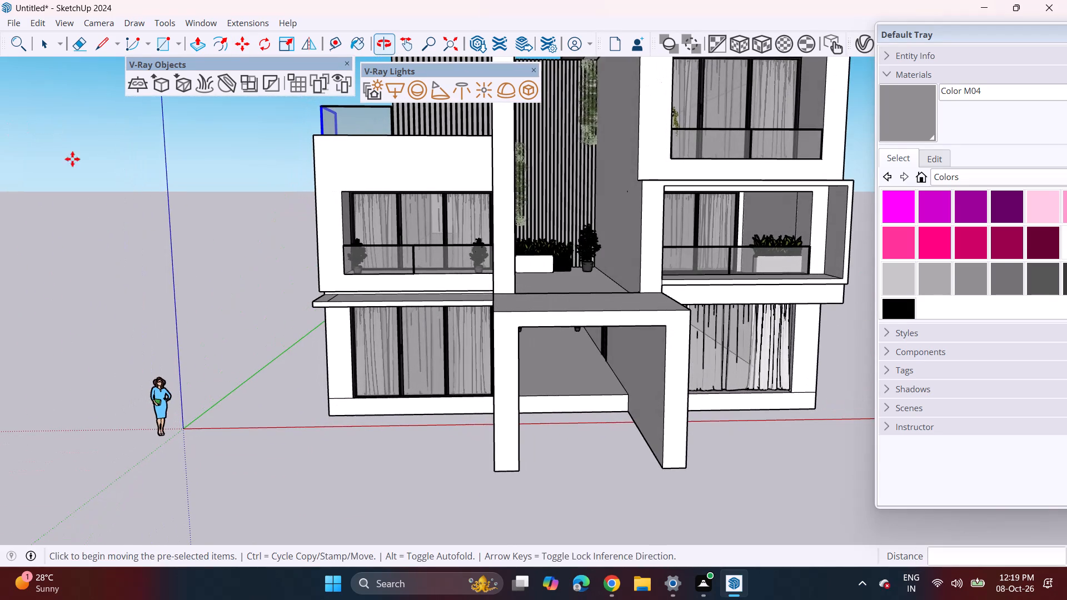
middle_drag(301, 102, 748, 204)
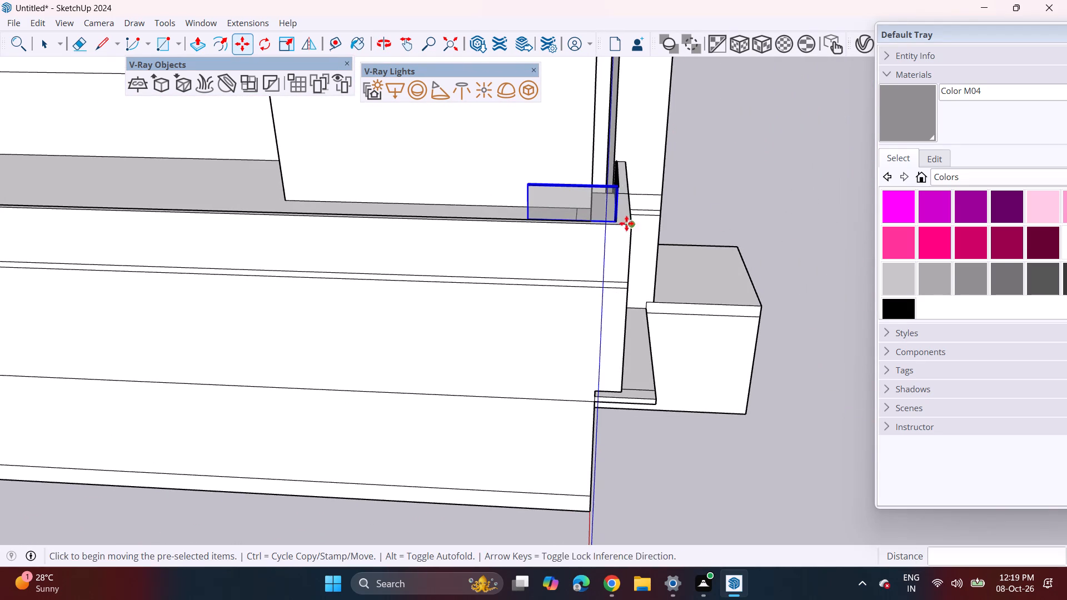
click(621, 218)
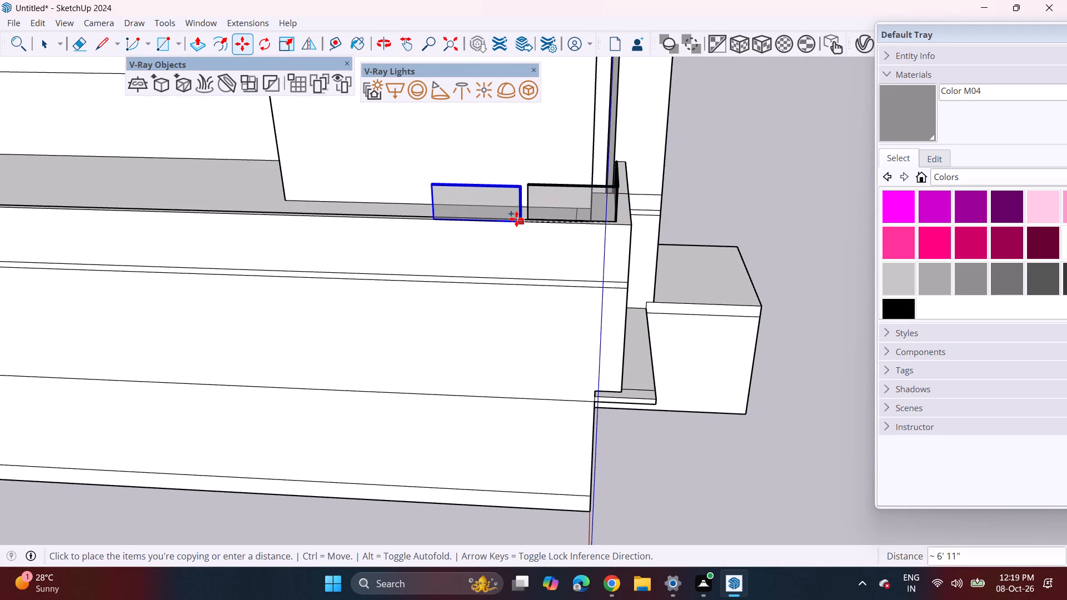
click(529, 214)
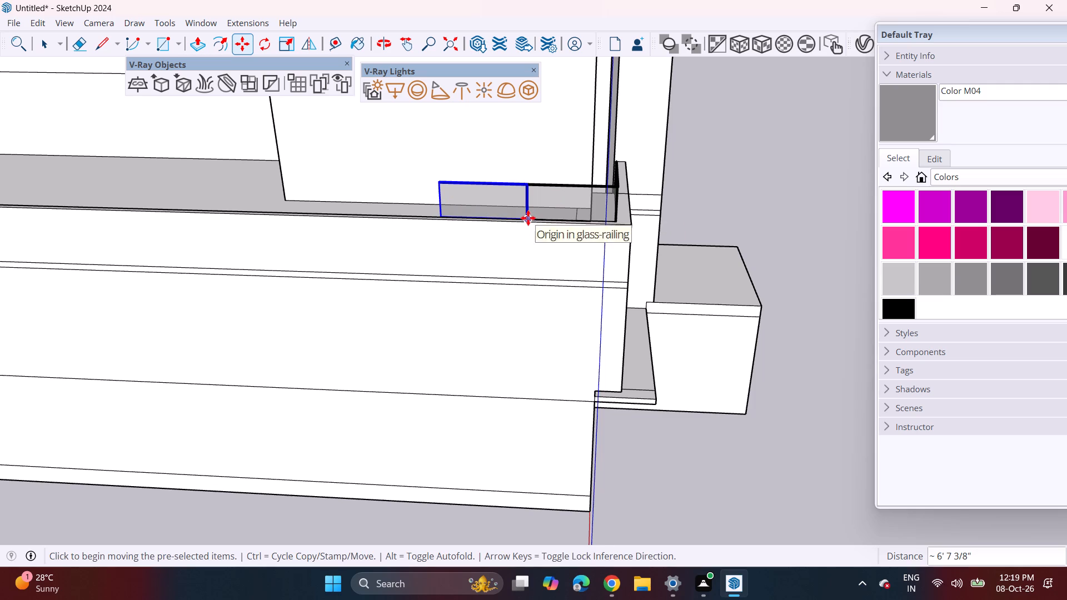
click(528, 218)
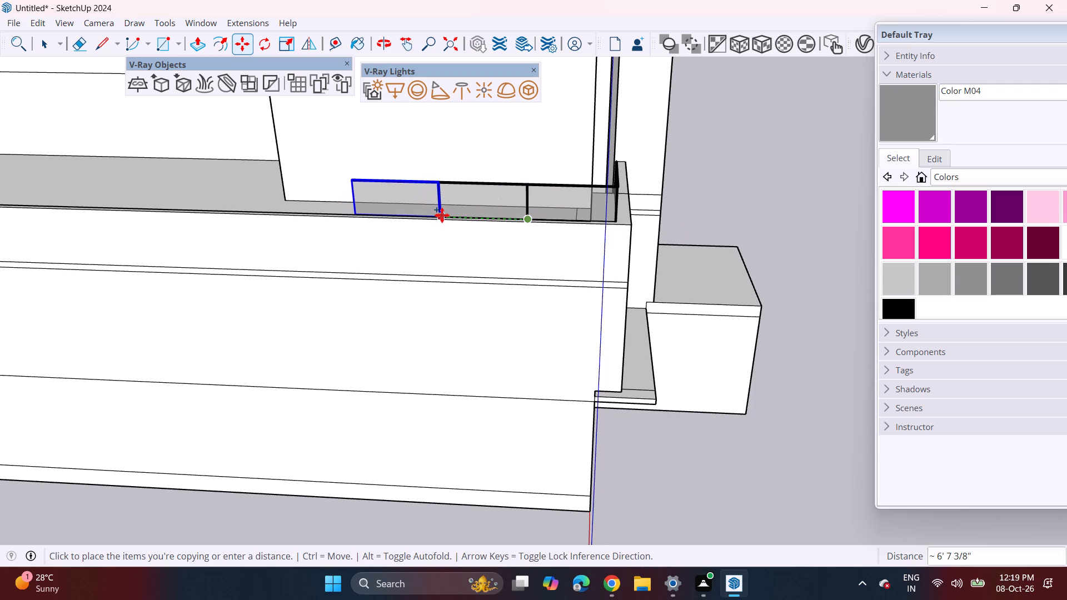
click(442, 215)
click(439, 216)
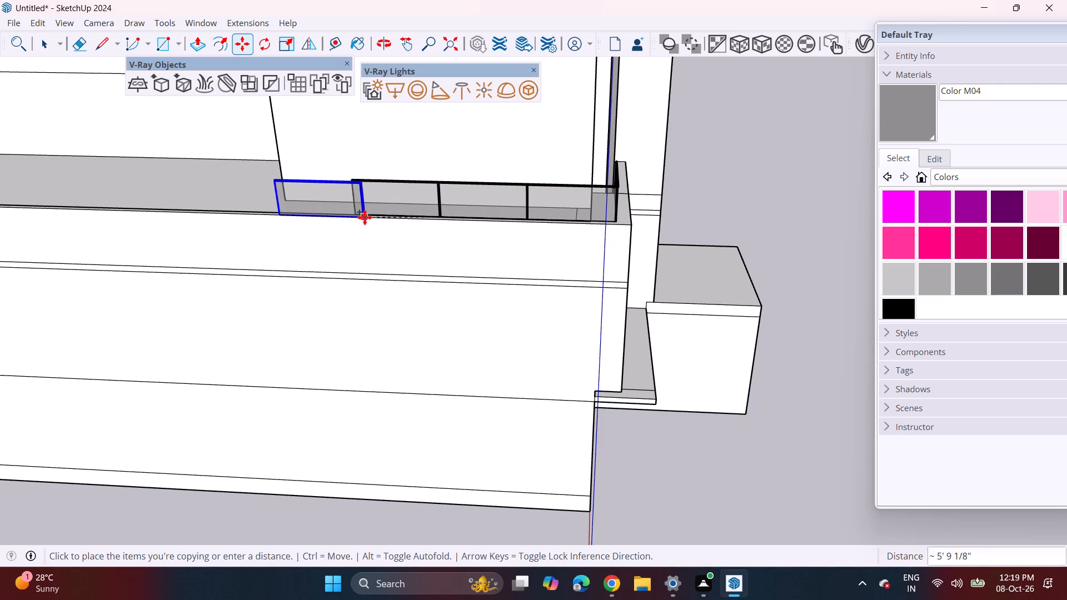
click(353, 216)
Copy the glass railing panel four more times, end to end, along the roof terrace's long side edge.
middle_drag(705, 243, 250, 156)
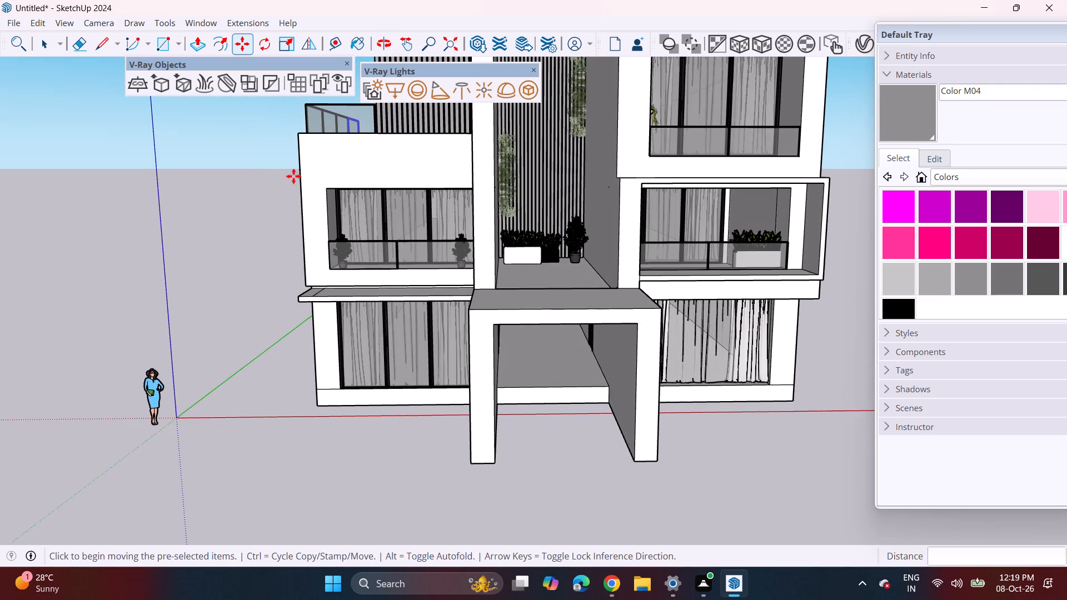
scroll(388, 193, down, 1)
middle_drag(318, 131, 923, 252)
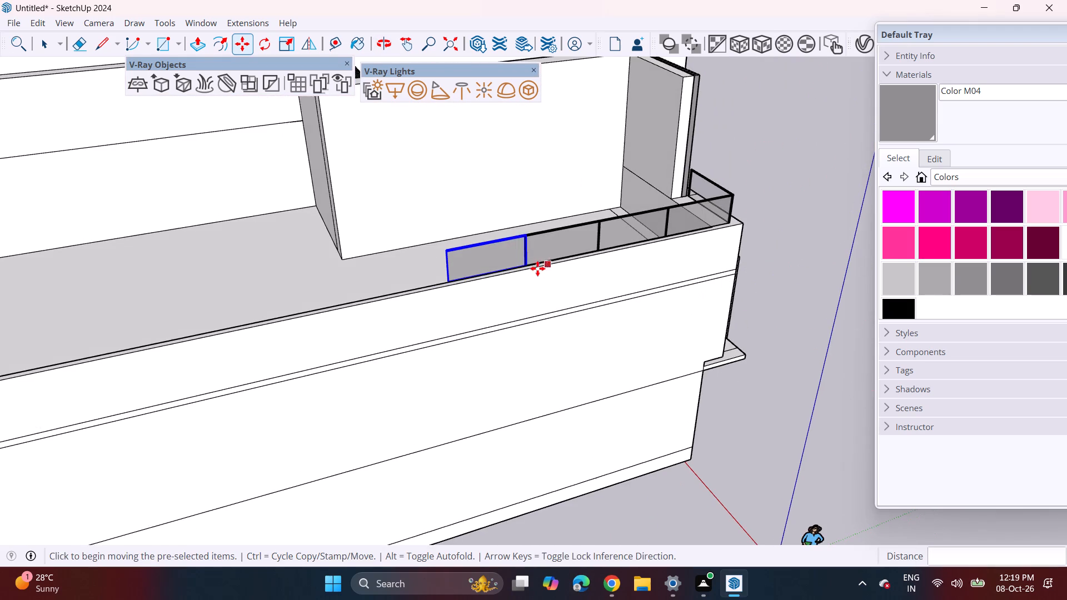
click(525, 267)
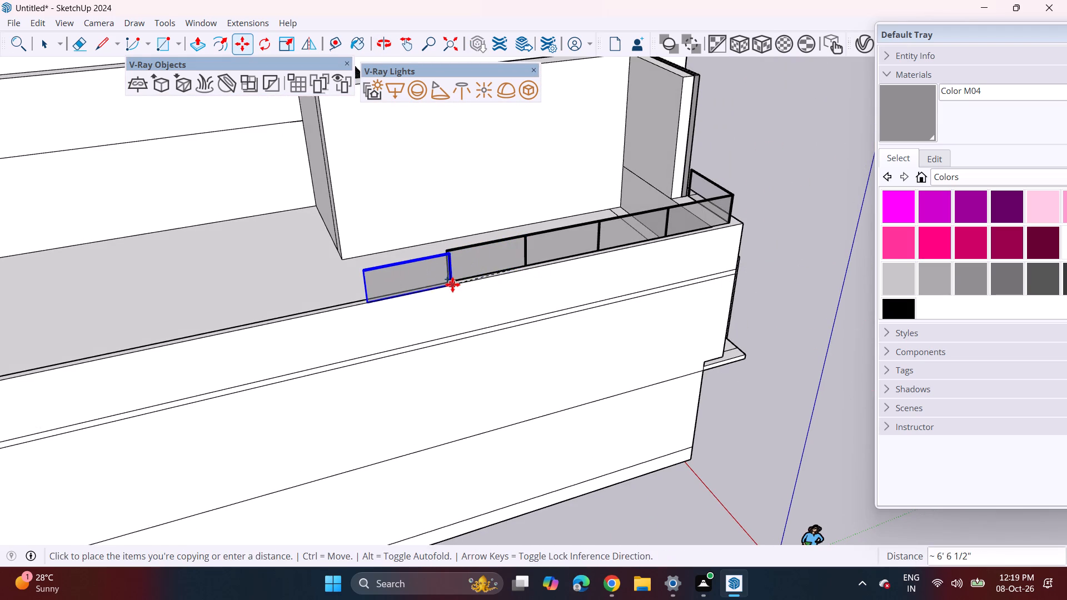
click(446, 284)
click(451, 281)
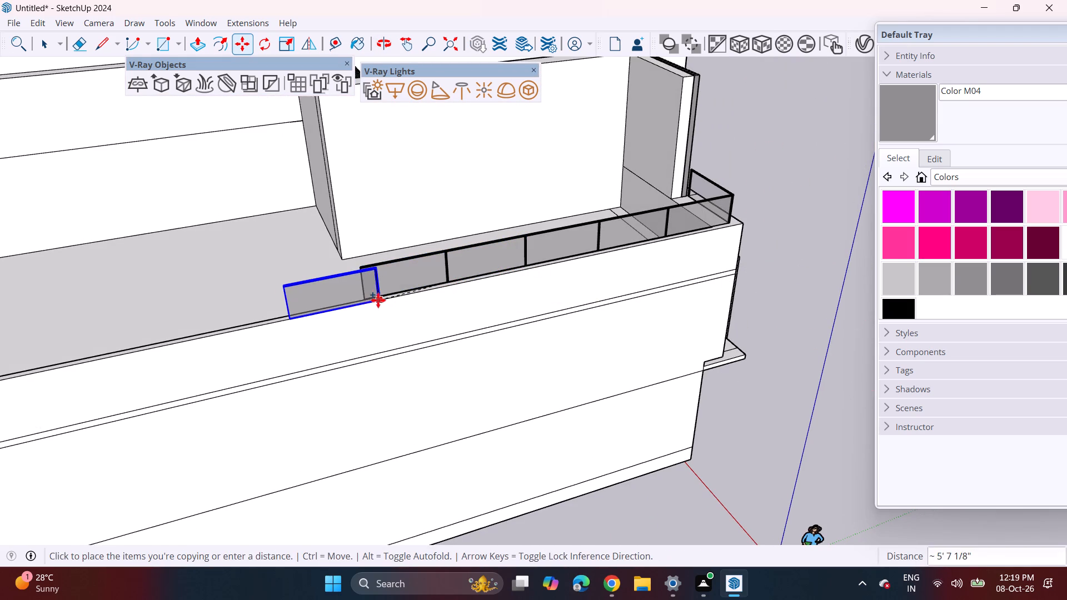
click(361, 296)
click(369, 294)
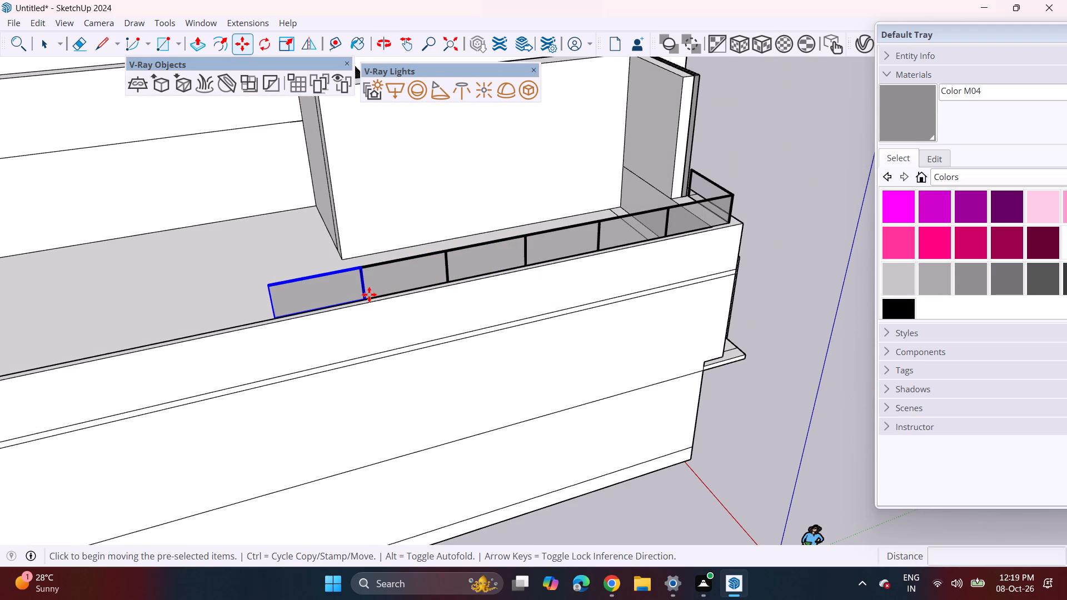
click(274, 318)
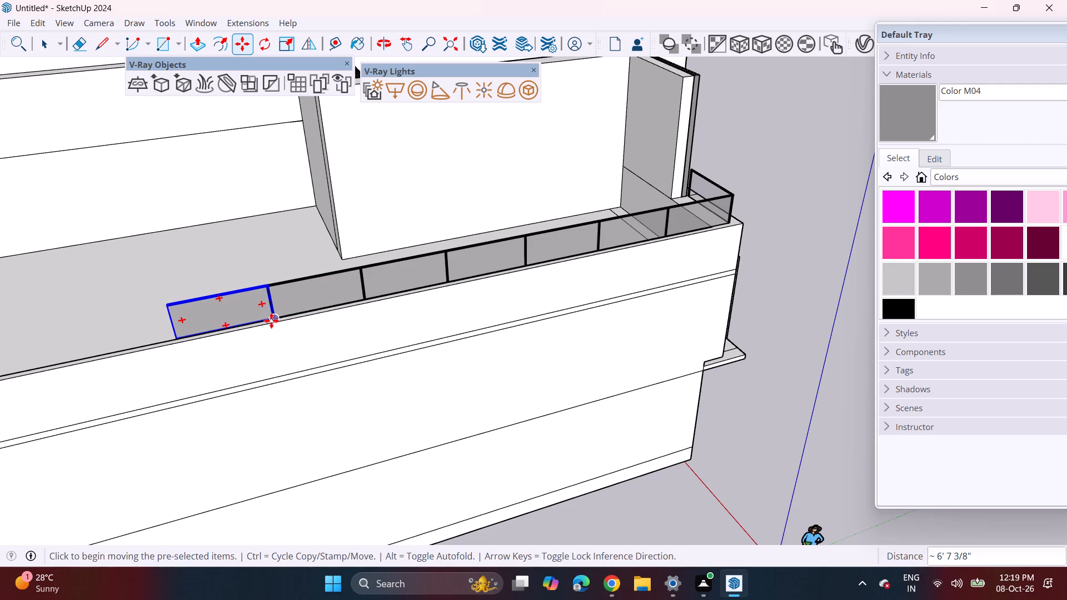
click(271, 321)
click(173, 336)
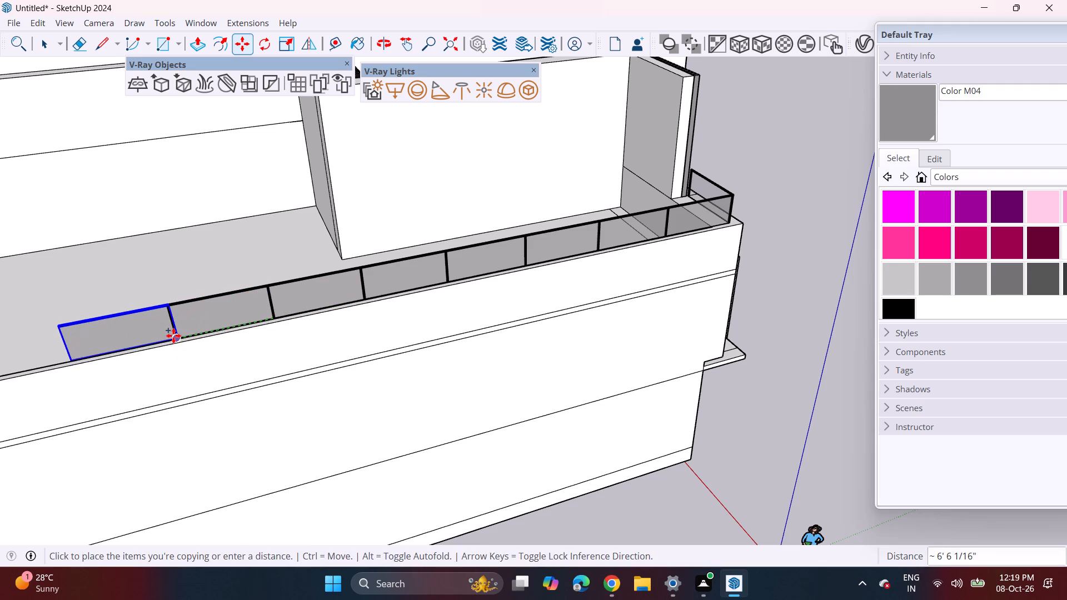
Examine the house exterior from the front and the side, including the extended roof terrace railing.
middle_drag(743, 277, 197, 223)
scroll(641, 176, down, 3)
middle_drag(672, 257, 606, 214)
shift+middle_drag(660, 249, 600, 269)
middle_drag(512, 337, 532, 272)
shift+middle_drag(510, 315, 484, 341)
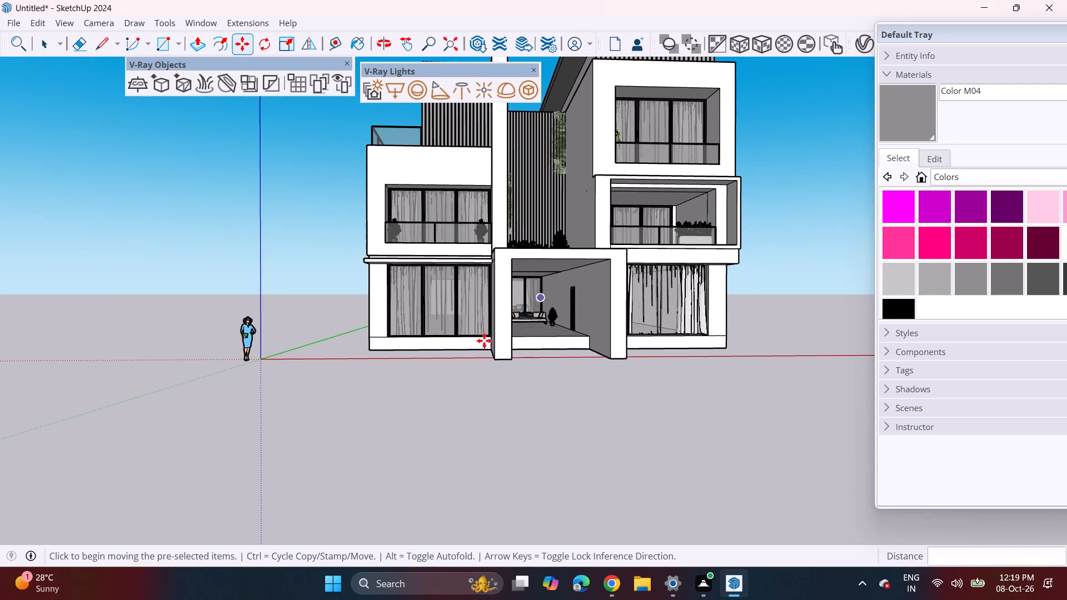
shift+middle_drag(484, 341, 472, 354)
middle_drag(766, 145, 670, 211)
middle_drag(559, 278, 552, 294)
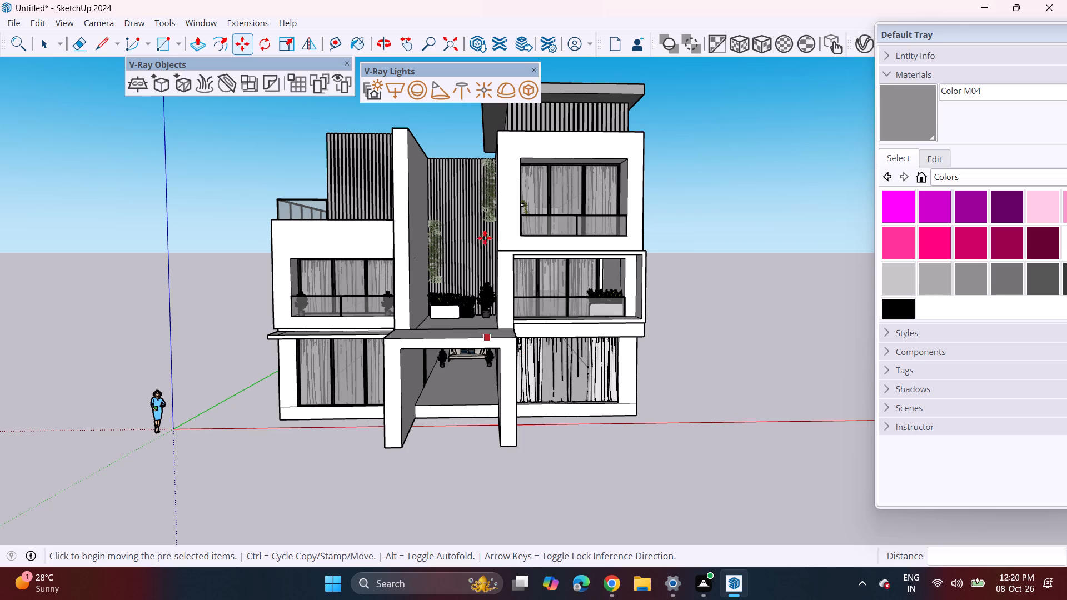
middle_drag(566, 377, 597, 427)
middle_drag(597, 422, 592, 384)
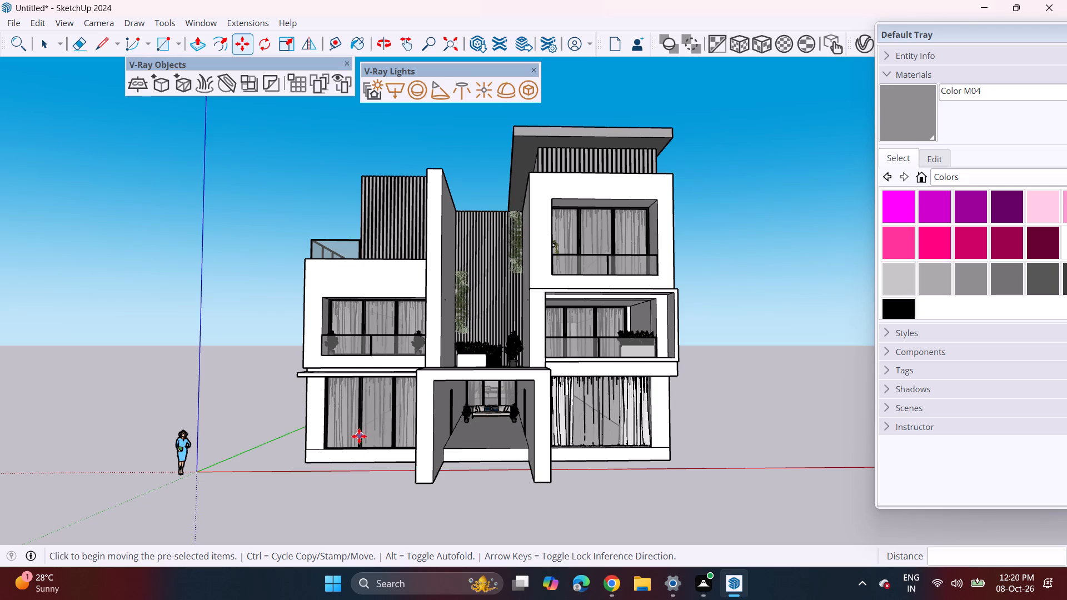
middle_drag(358, 452, 420, 454)
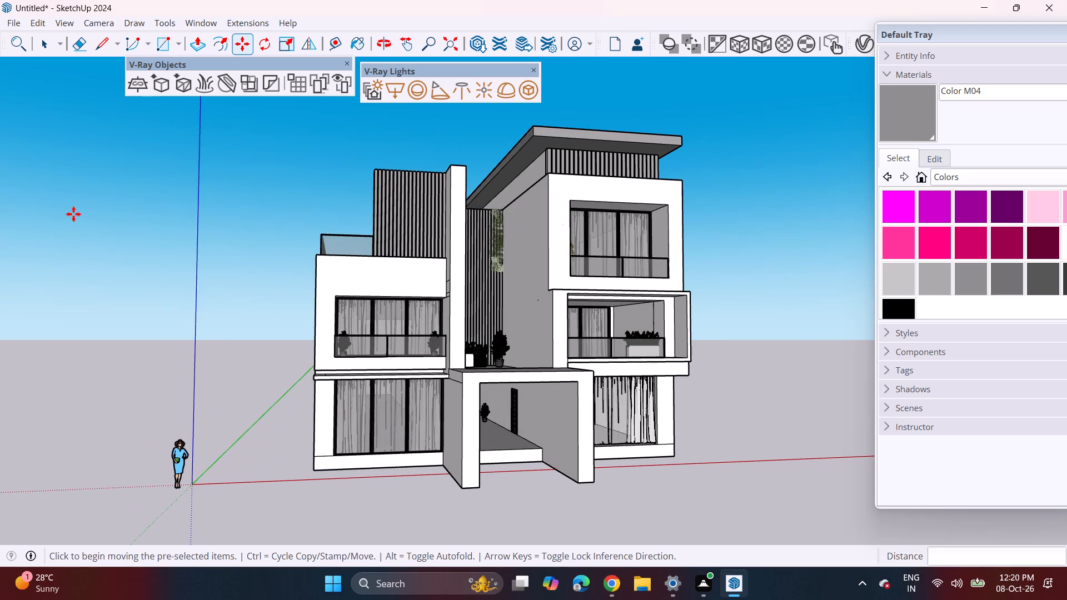
middle_drag(185, 395, 242, 418)
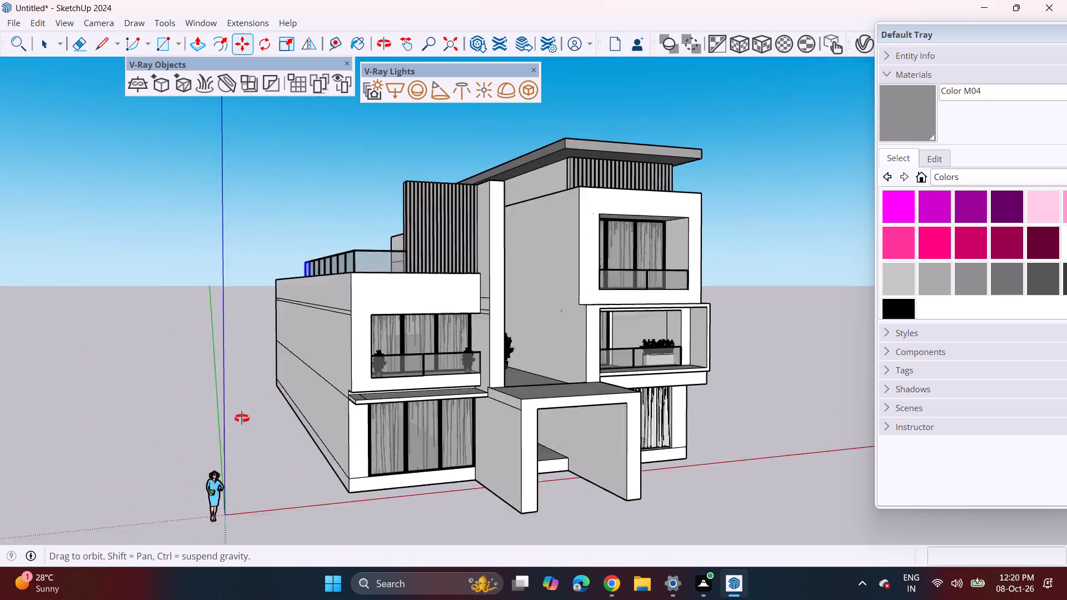
middle_drag(242, 418, 336, 426)
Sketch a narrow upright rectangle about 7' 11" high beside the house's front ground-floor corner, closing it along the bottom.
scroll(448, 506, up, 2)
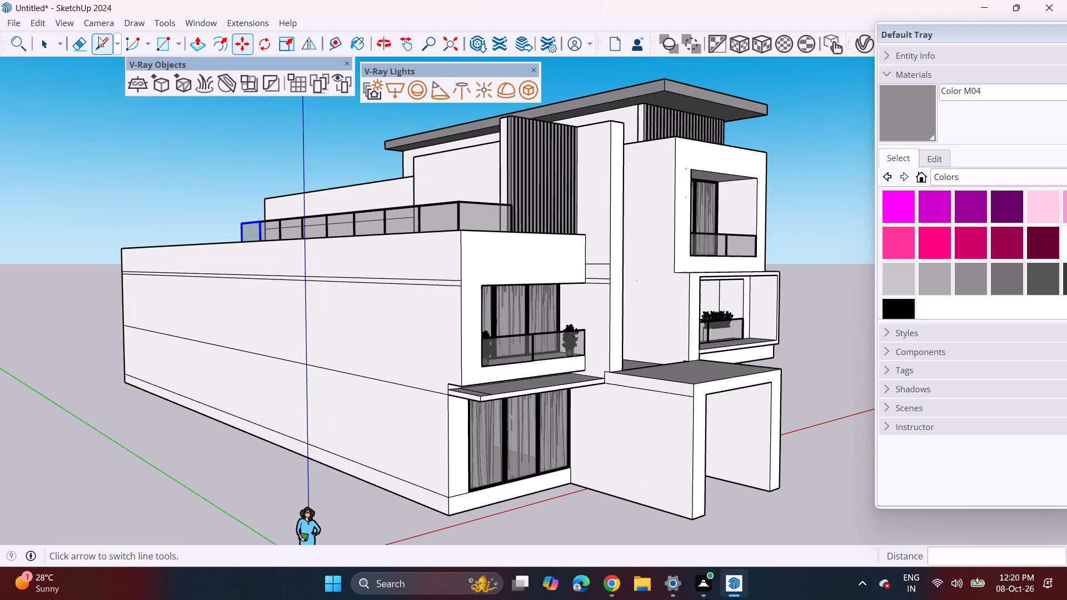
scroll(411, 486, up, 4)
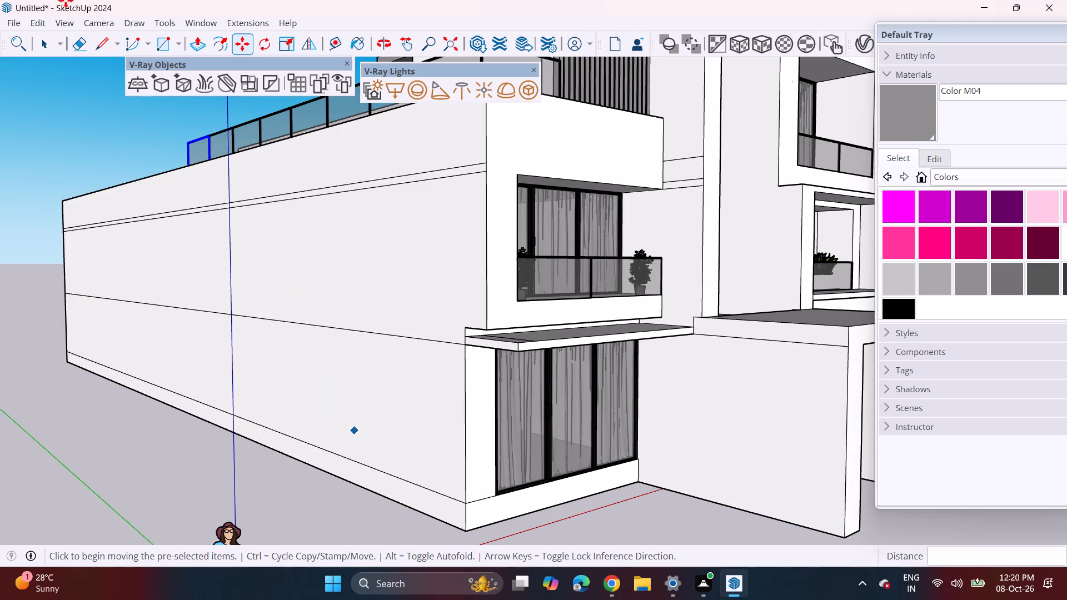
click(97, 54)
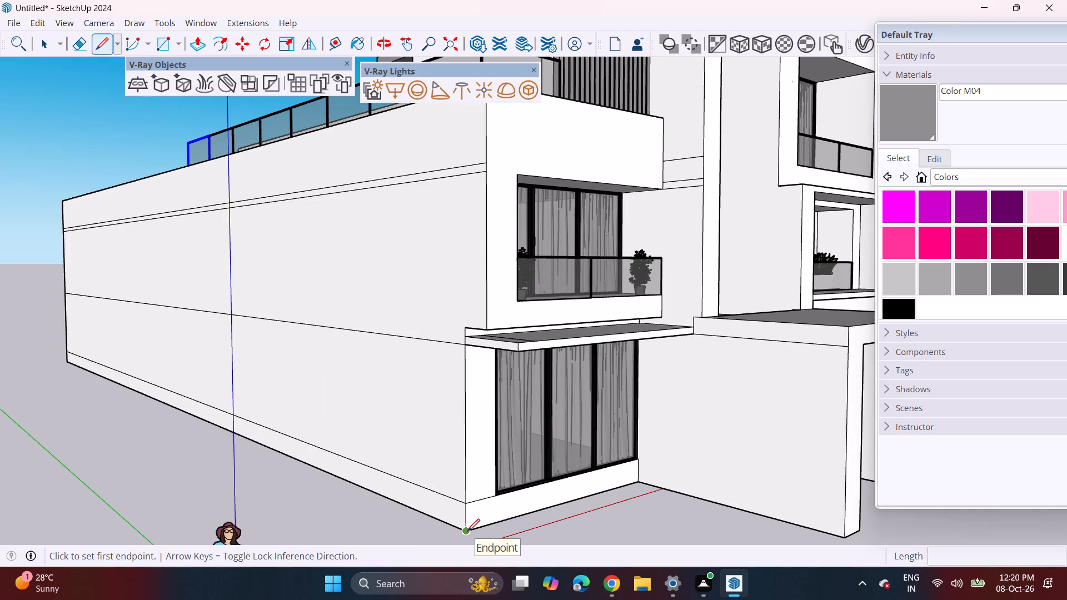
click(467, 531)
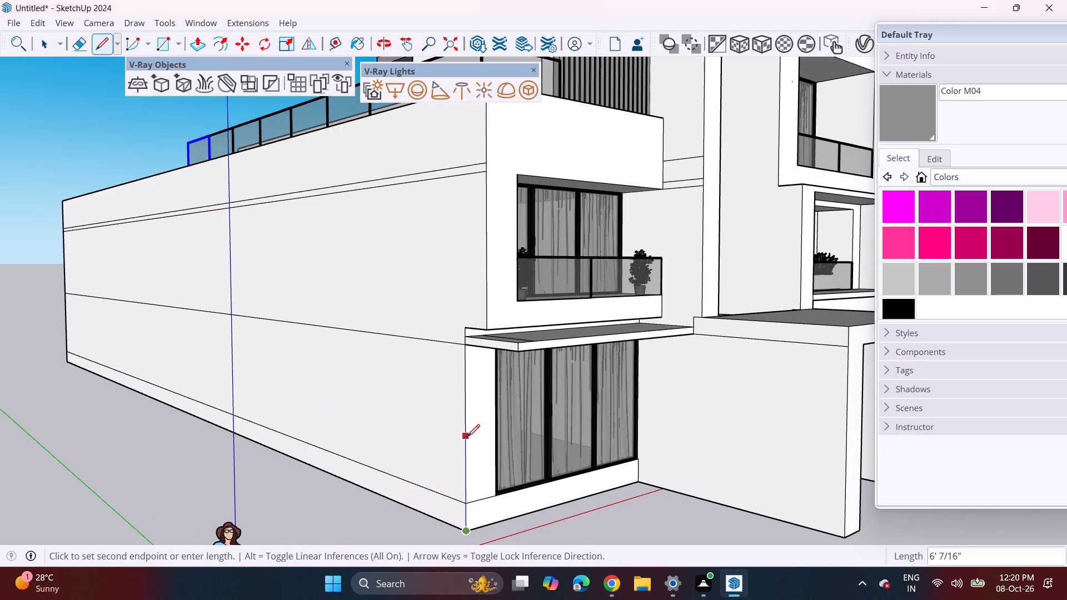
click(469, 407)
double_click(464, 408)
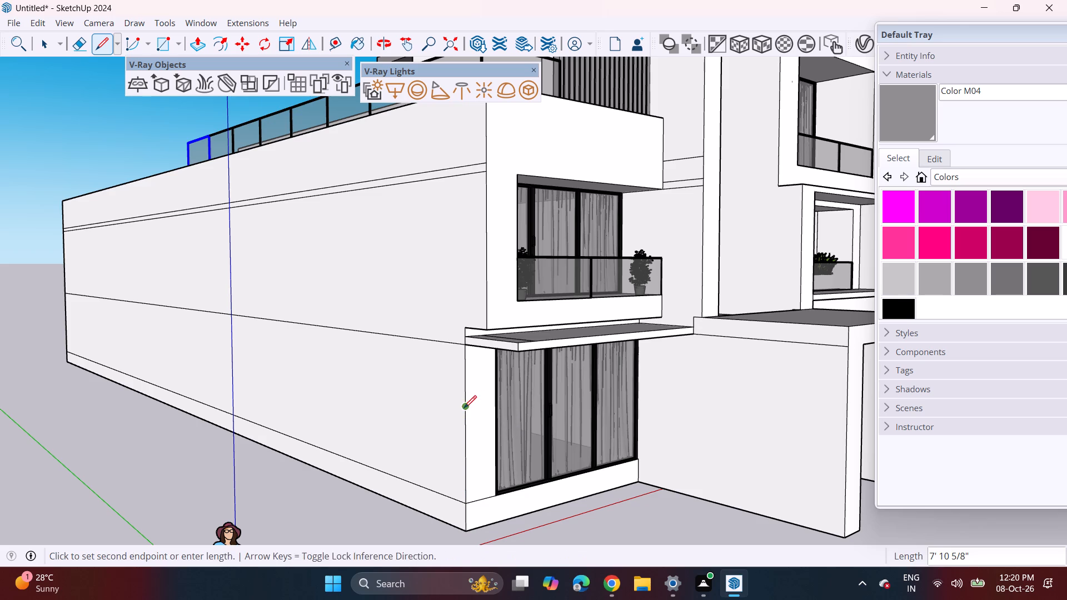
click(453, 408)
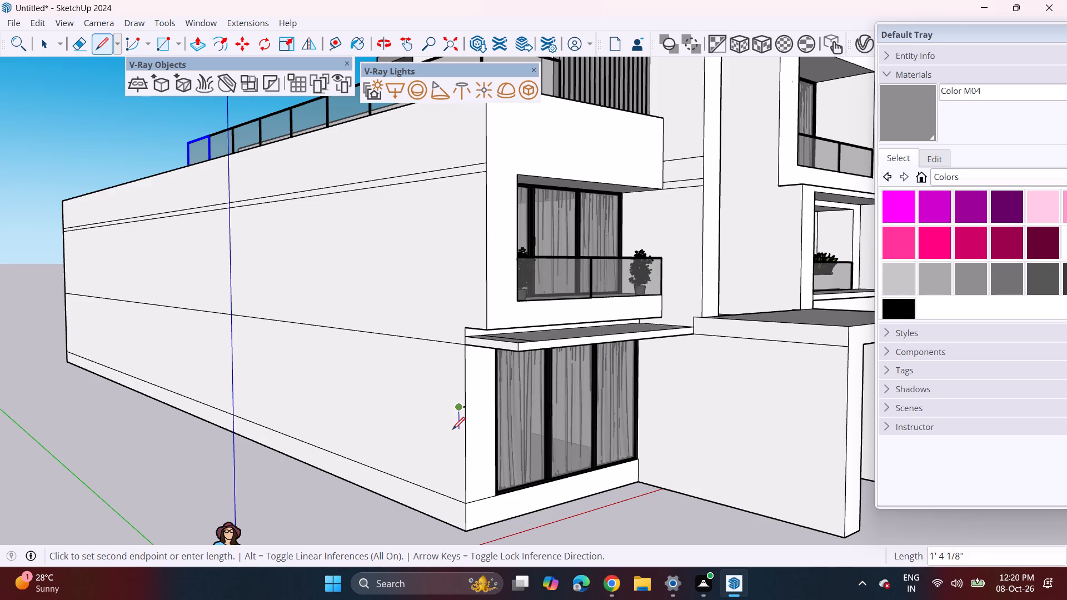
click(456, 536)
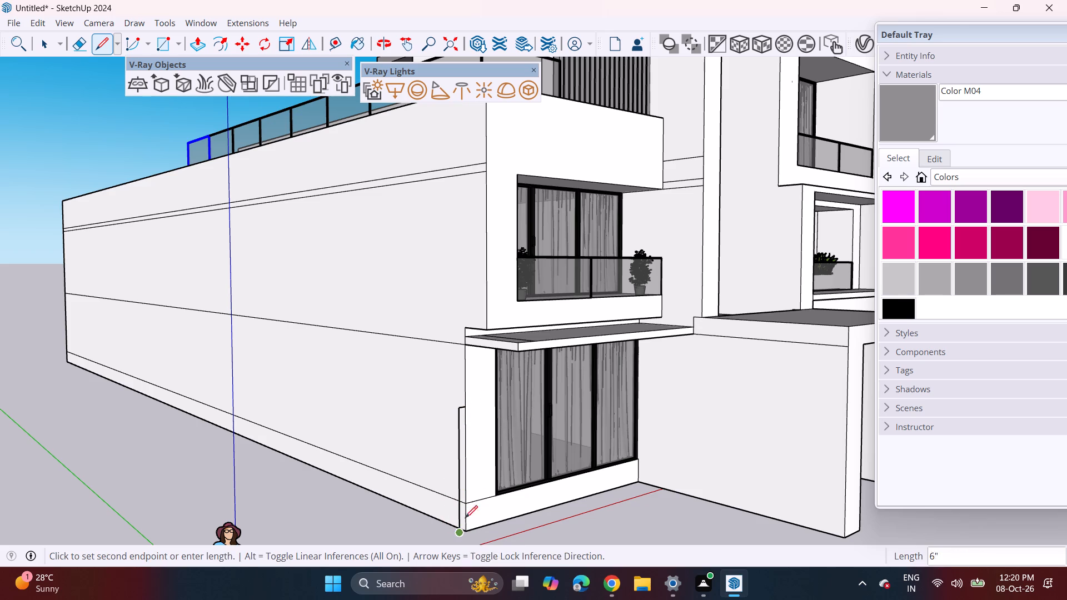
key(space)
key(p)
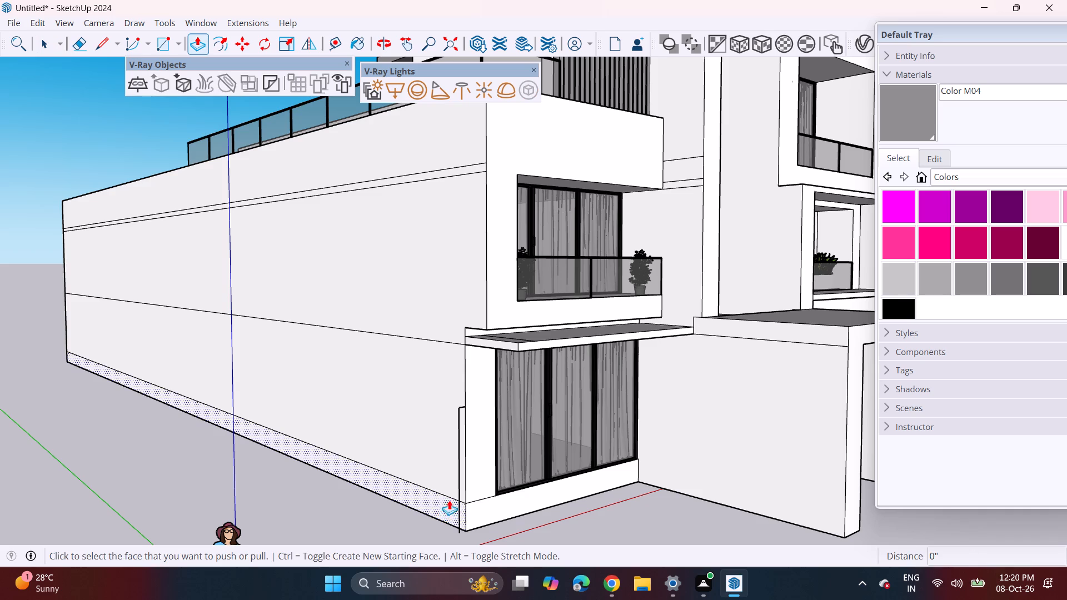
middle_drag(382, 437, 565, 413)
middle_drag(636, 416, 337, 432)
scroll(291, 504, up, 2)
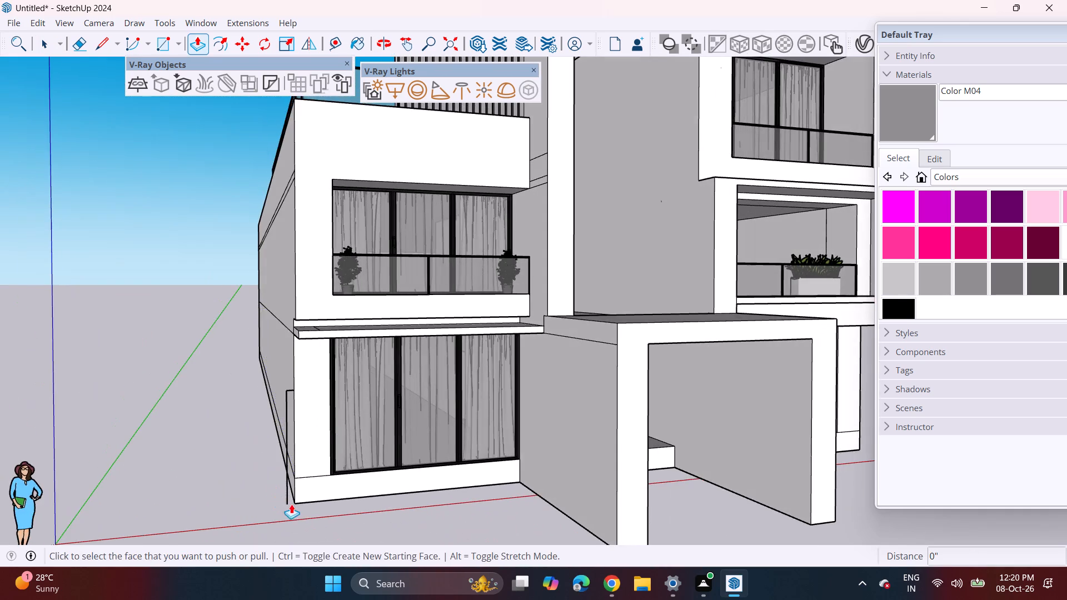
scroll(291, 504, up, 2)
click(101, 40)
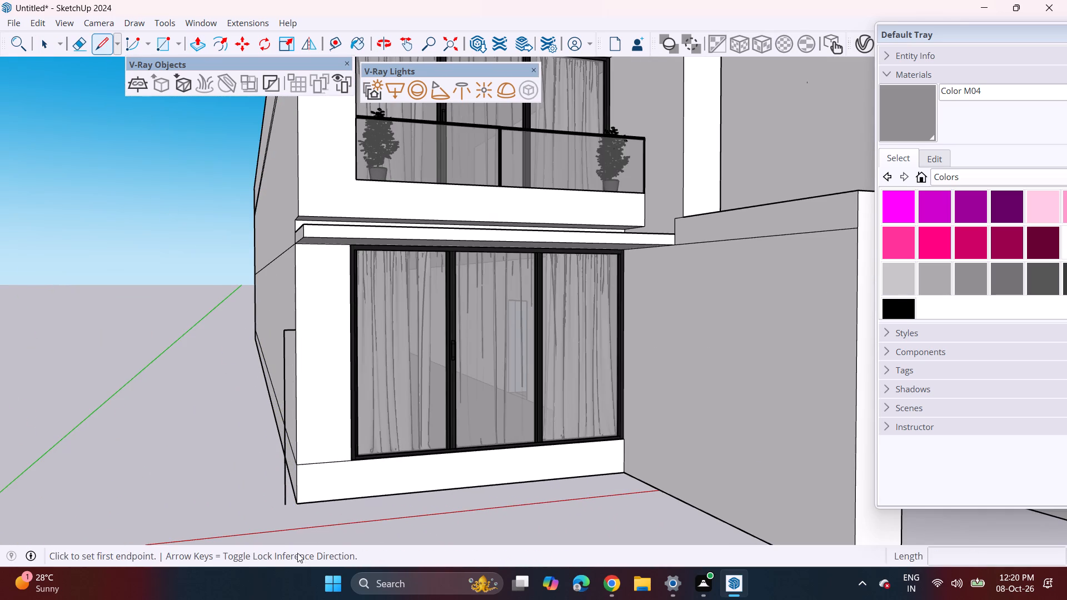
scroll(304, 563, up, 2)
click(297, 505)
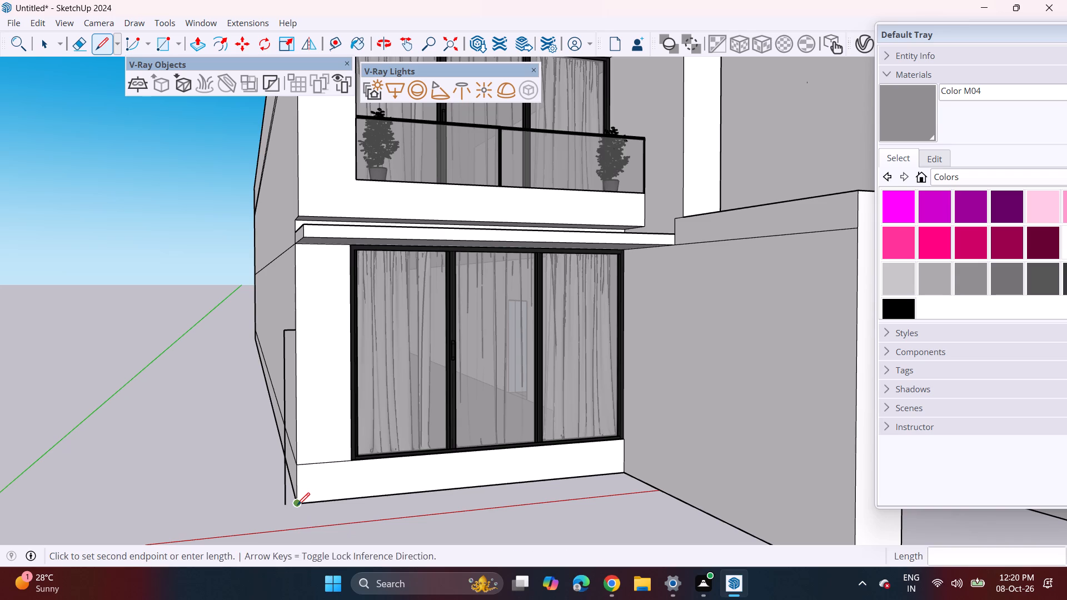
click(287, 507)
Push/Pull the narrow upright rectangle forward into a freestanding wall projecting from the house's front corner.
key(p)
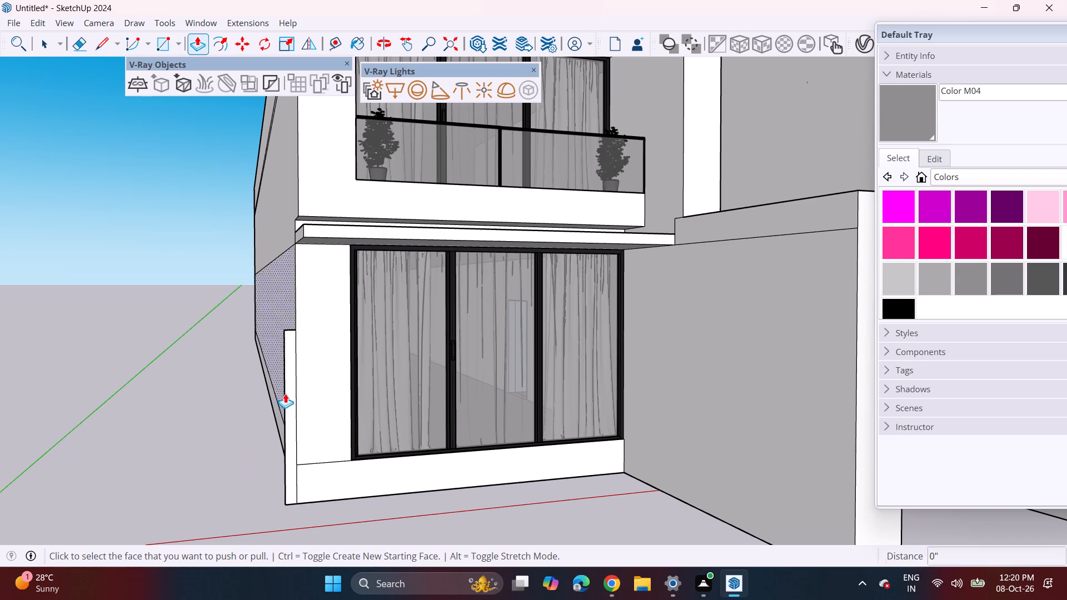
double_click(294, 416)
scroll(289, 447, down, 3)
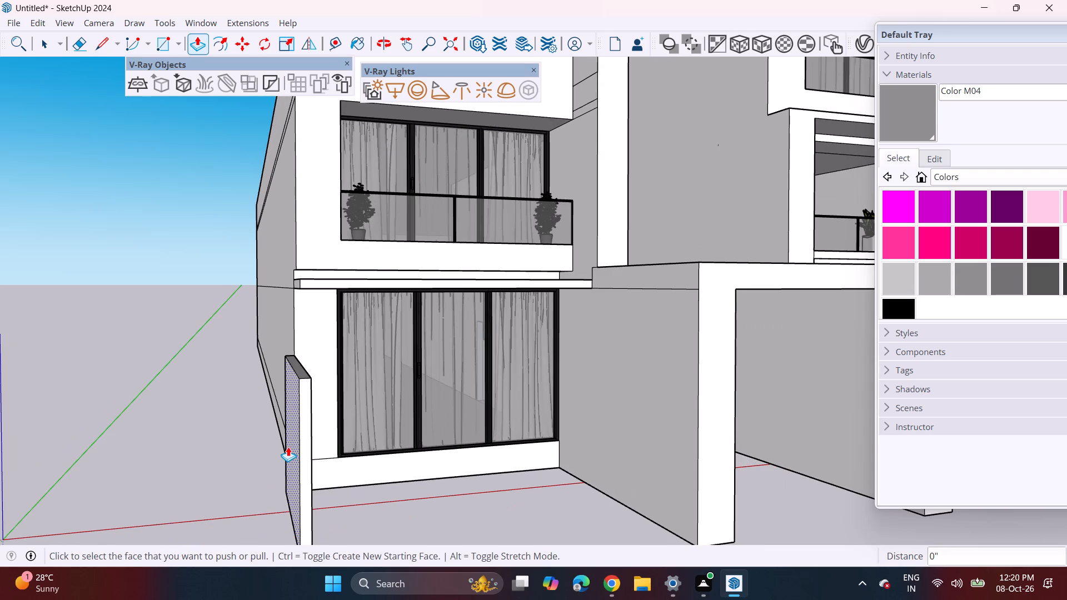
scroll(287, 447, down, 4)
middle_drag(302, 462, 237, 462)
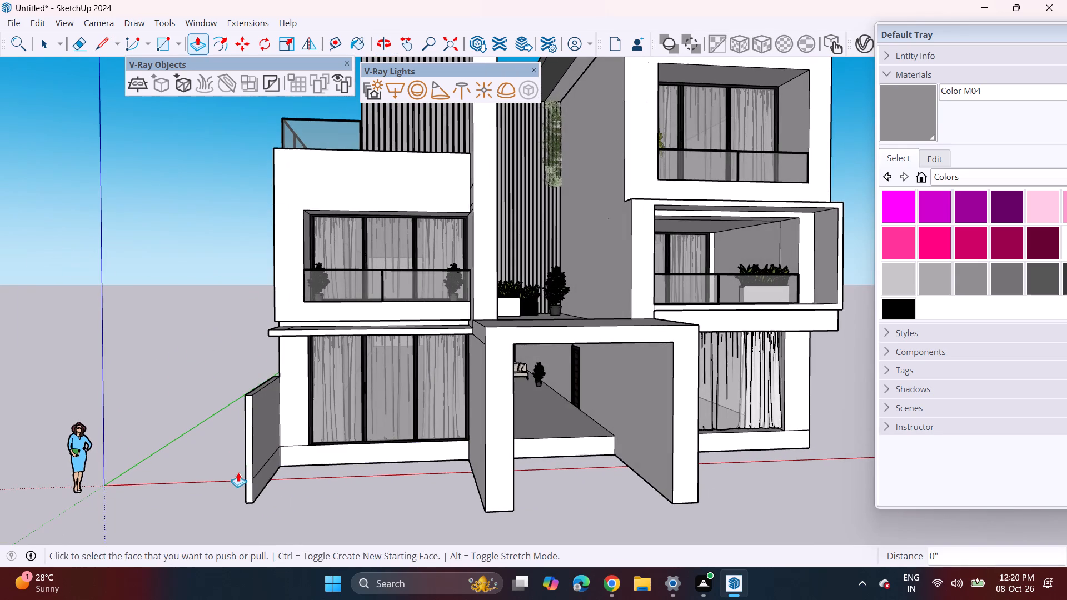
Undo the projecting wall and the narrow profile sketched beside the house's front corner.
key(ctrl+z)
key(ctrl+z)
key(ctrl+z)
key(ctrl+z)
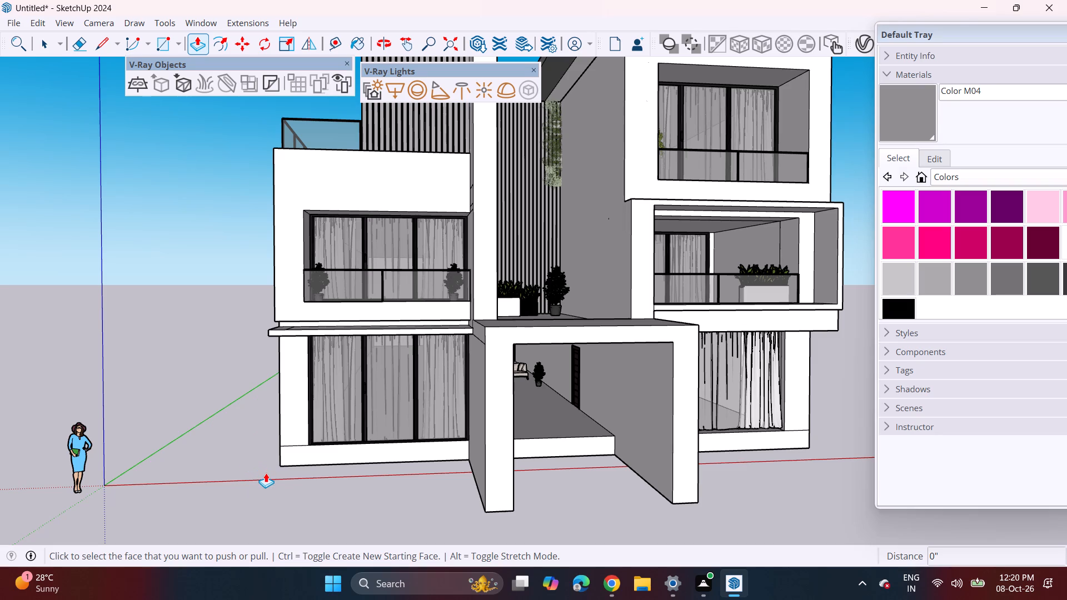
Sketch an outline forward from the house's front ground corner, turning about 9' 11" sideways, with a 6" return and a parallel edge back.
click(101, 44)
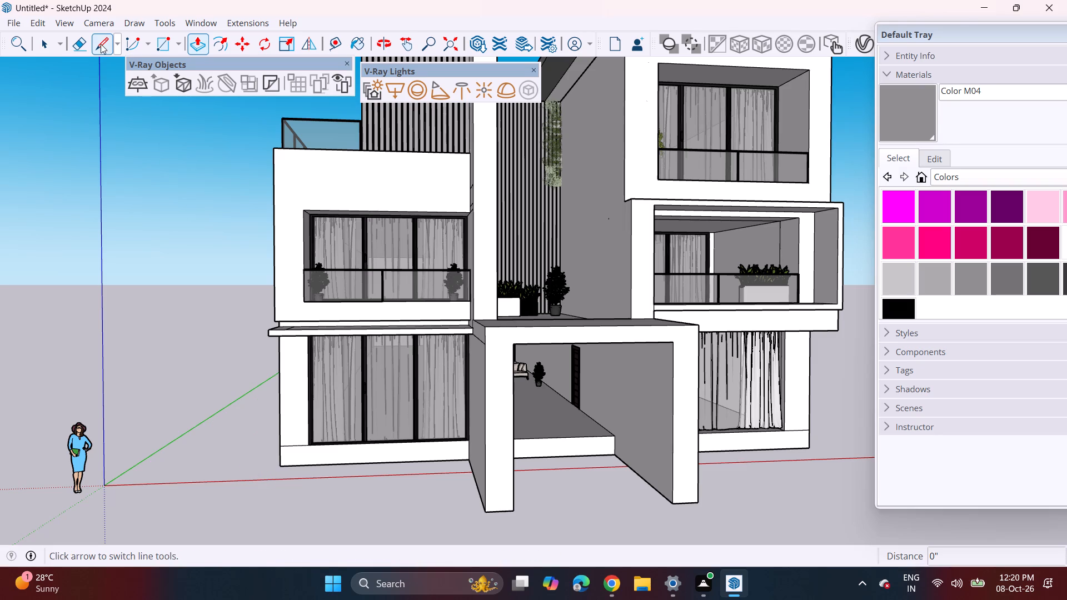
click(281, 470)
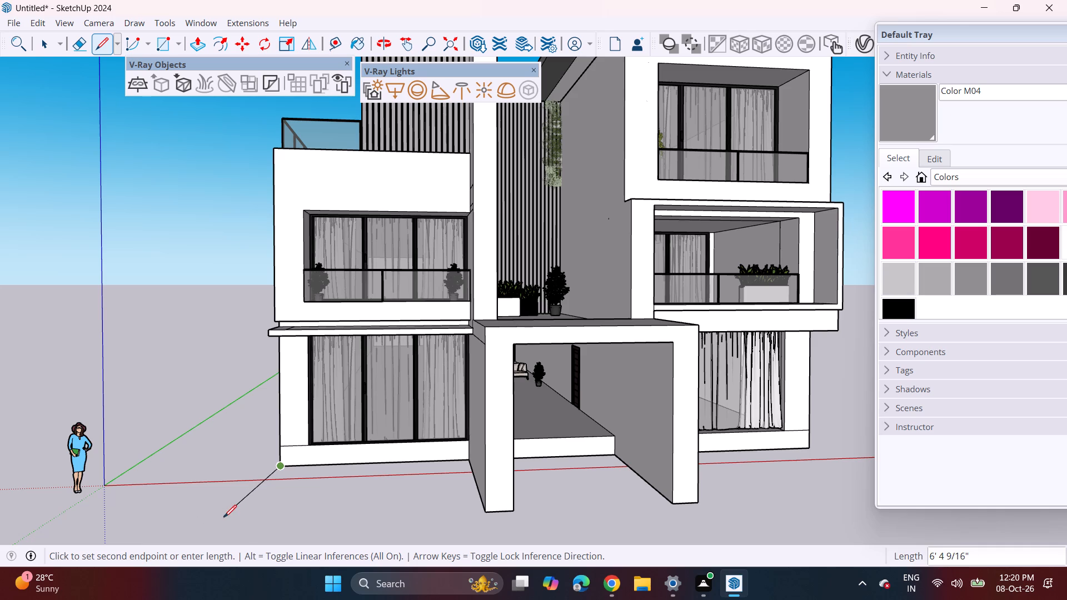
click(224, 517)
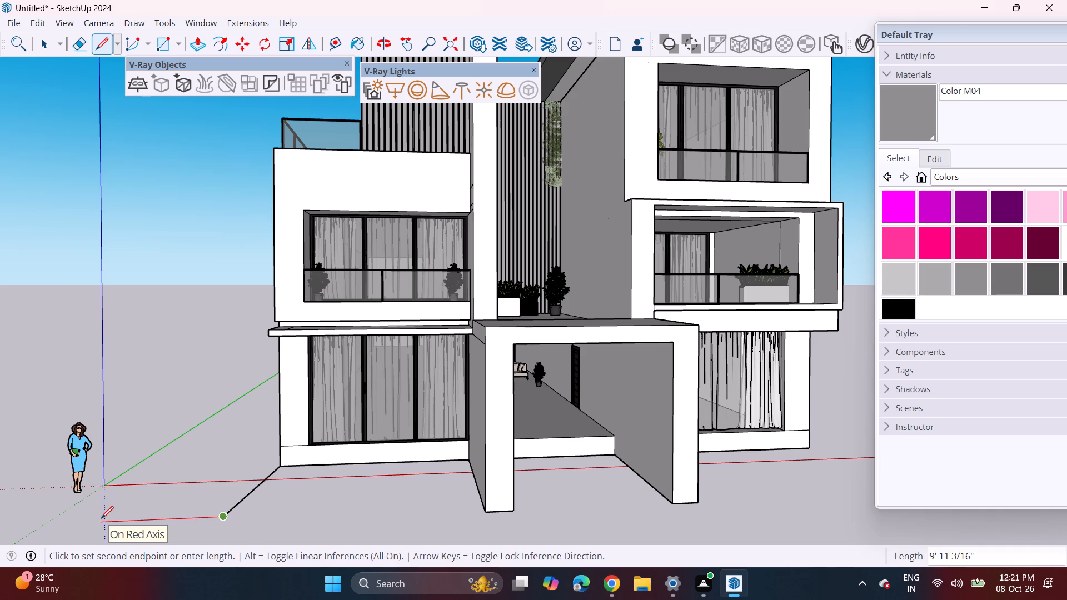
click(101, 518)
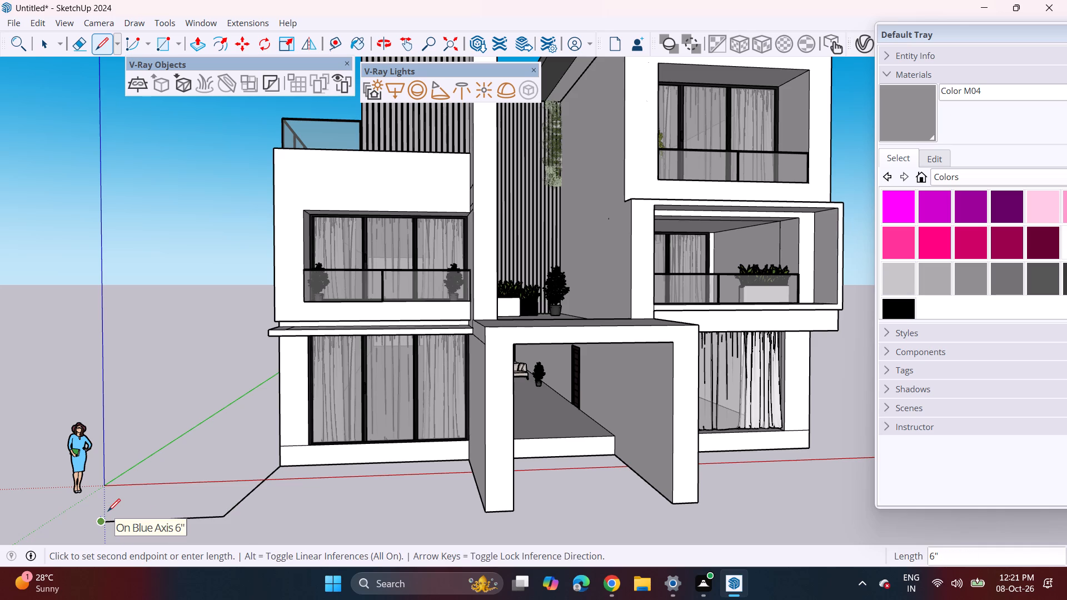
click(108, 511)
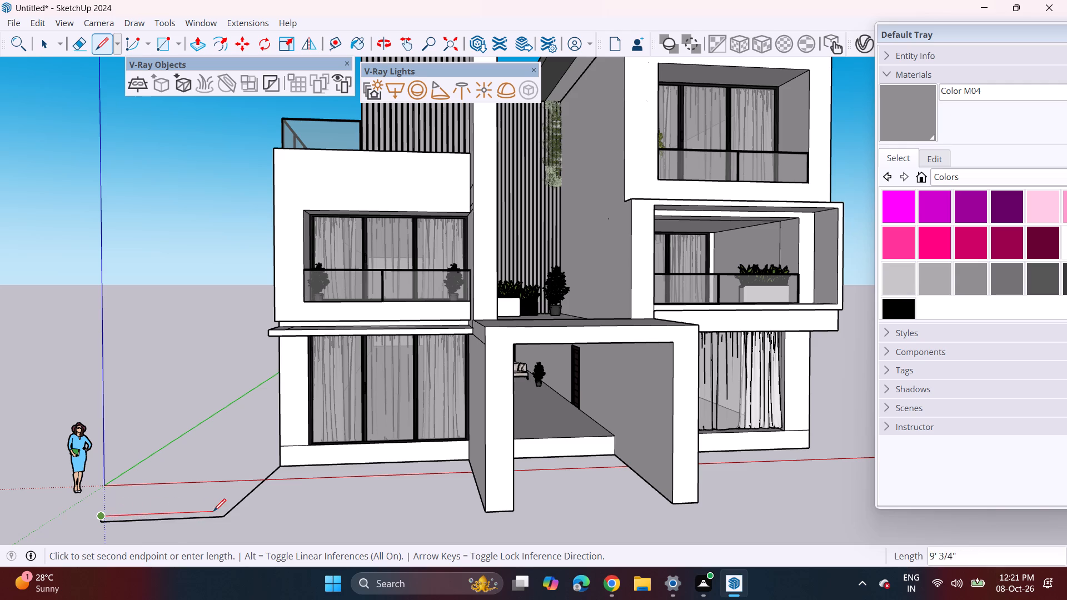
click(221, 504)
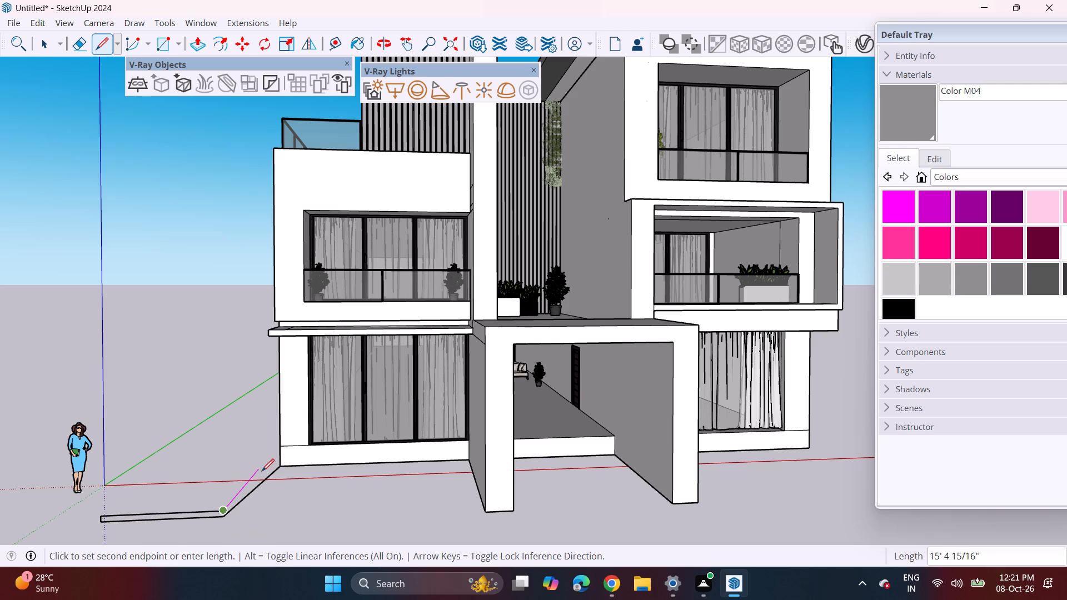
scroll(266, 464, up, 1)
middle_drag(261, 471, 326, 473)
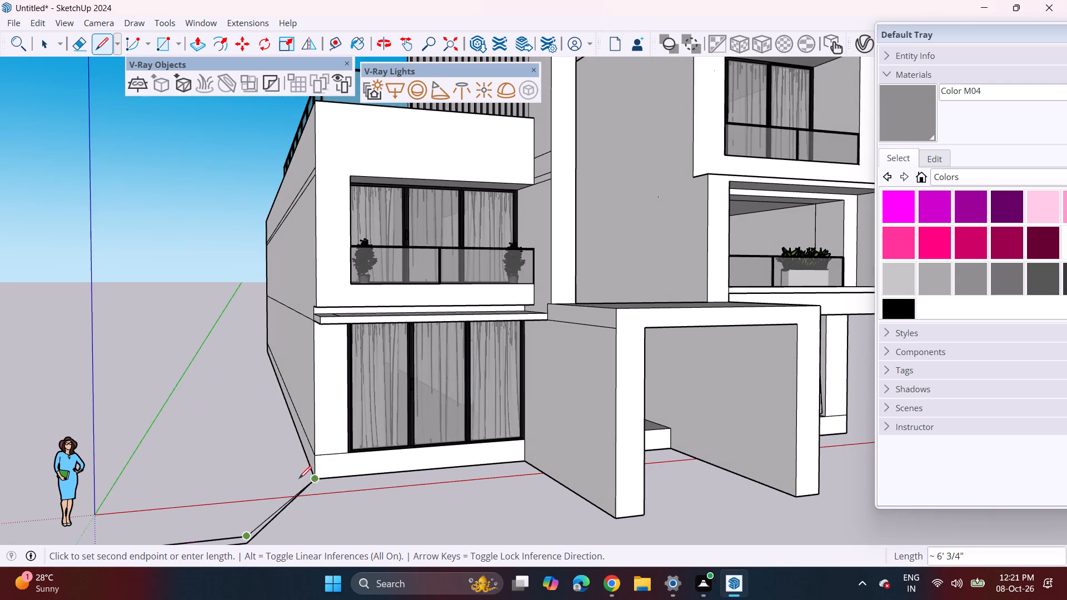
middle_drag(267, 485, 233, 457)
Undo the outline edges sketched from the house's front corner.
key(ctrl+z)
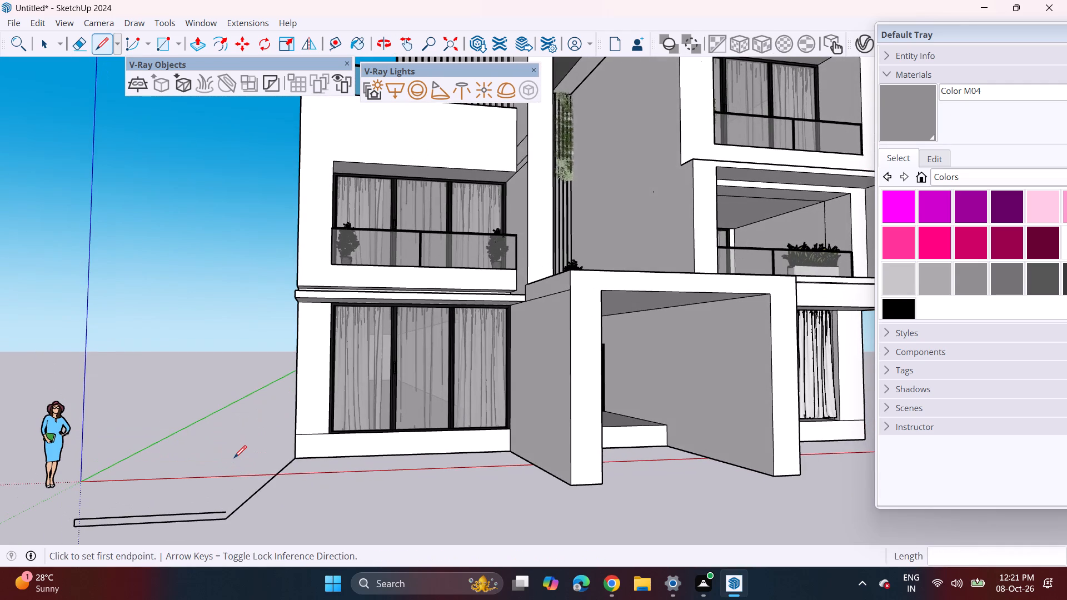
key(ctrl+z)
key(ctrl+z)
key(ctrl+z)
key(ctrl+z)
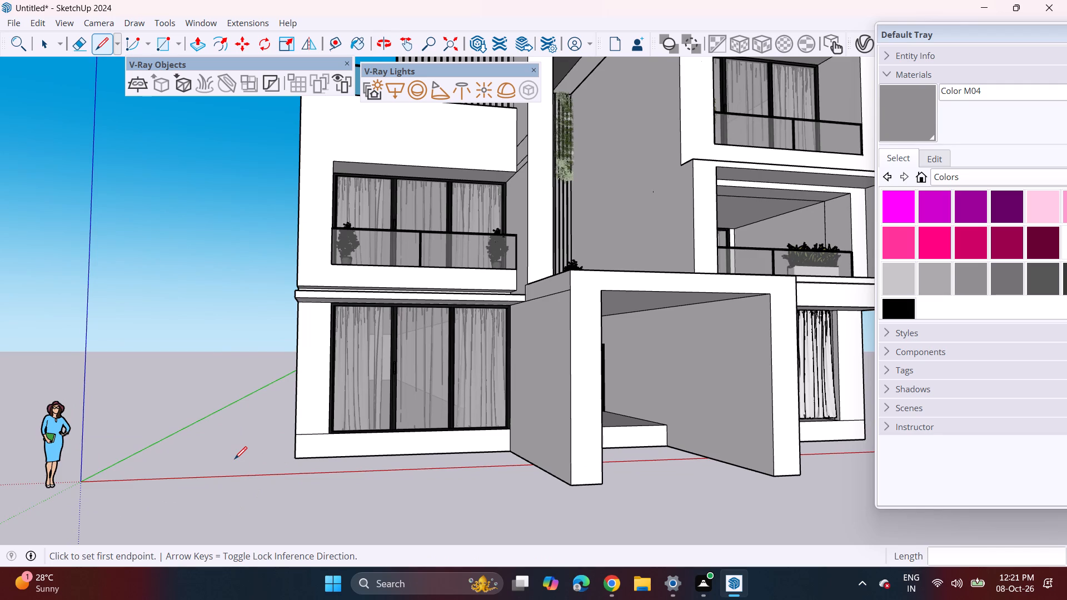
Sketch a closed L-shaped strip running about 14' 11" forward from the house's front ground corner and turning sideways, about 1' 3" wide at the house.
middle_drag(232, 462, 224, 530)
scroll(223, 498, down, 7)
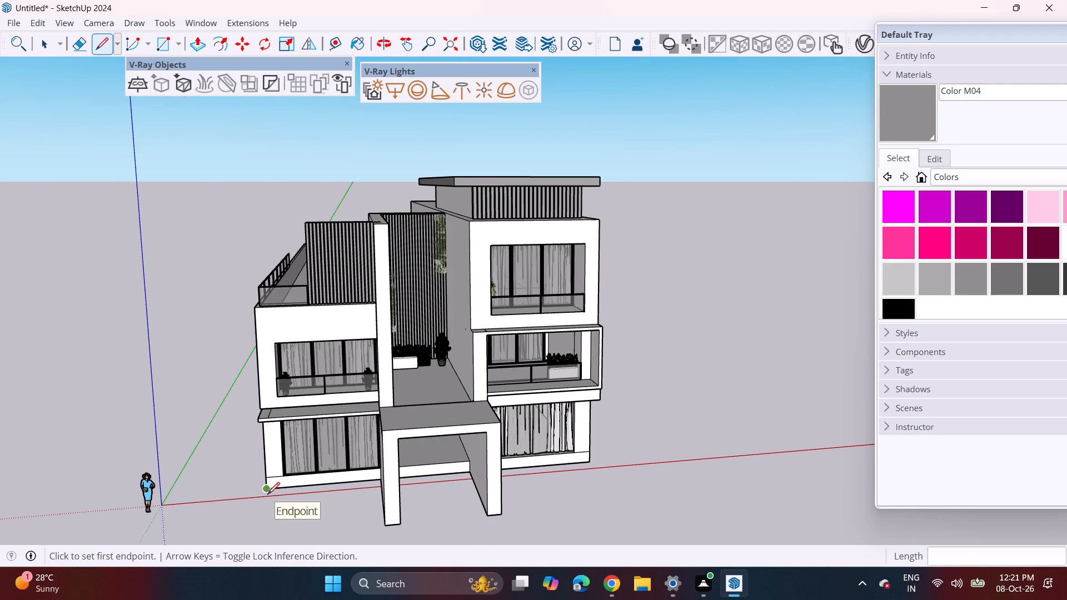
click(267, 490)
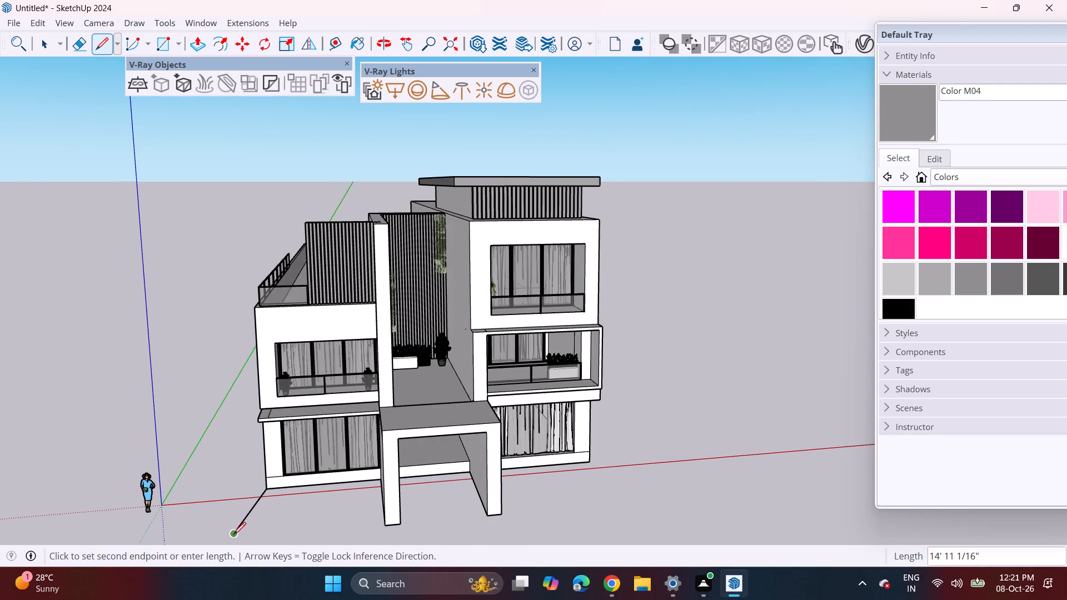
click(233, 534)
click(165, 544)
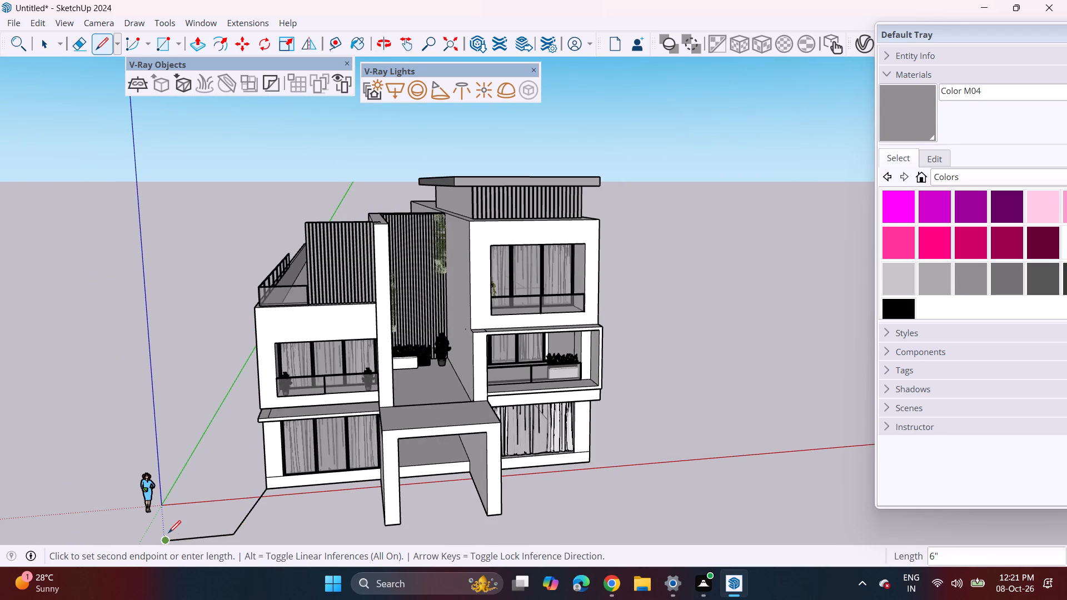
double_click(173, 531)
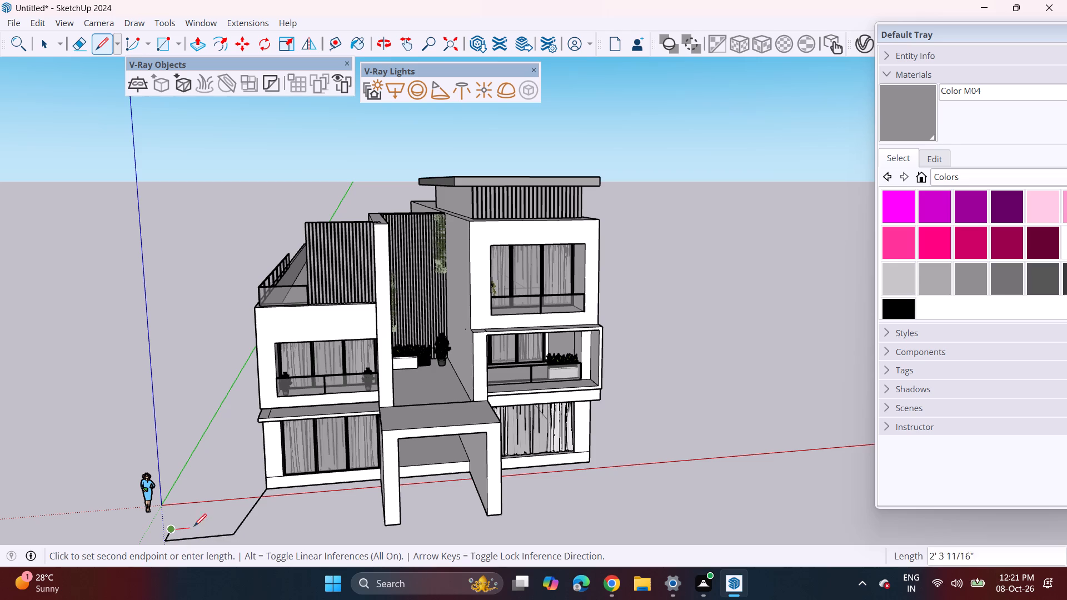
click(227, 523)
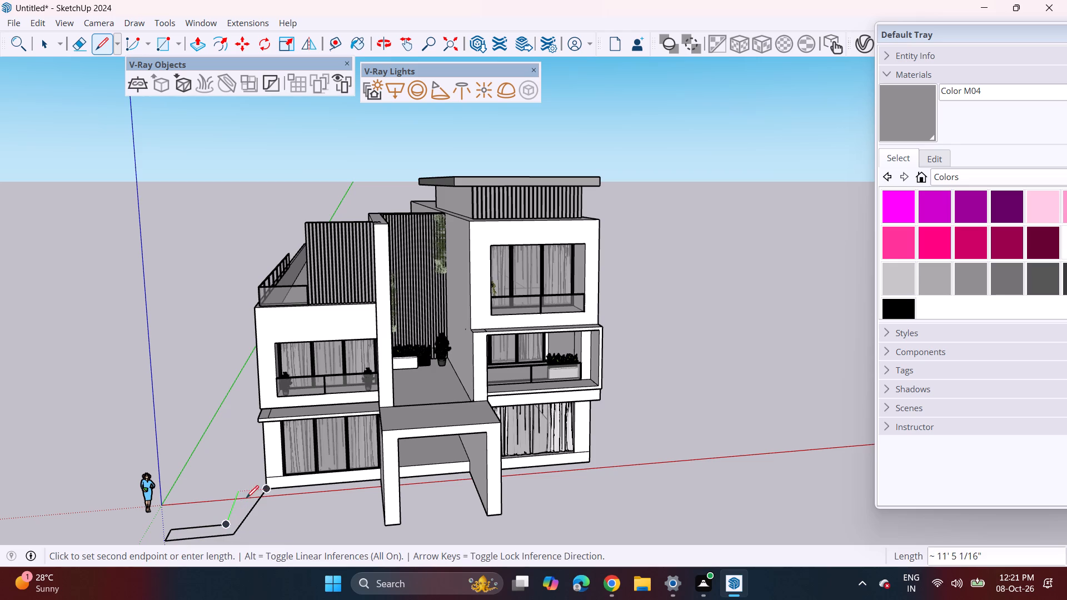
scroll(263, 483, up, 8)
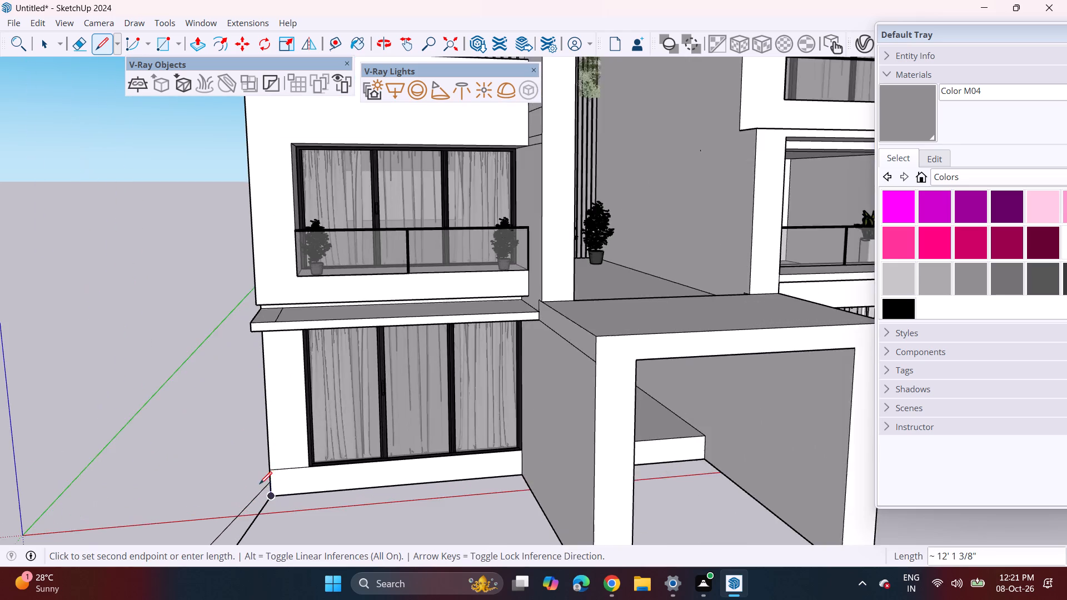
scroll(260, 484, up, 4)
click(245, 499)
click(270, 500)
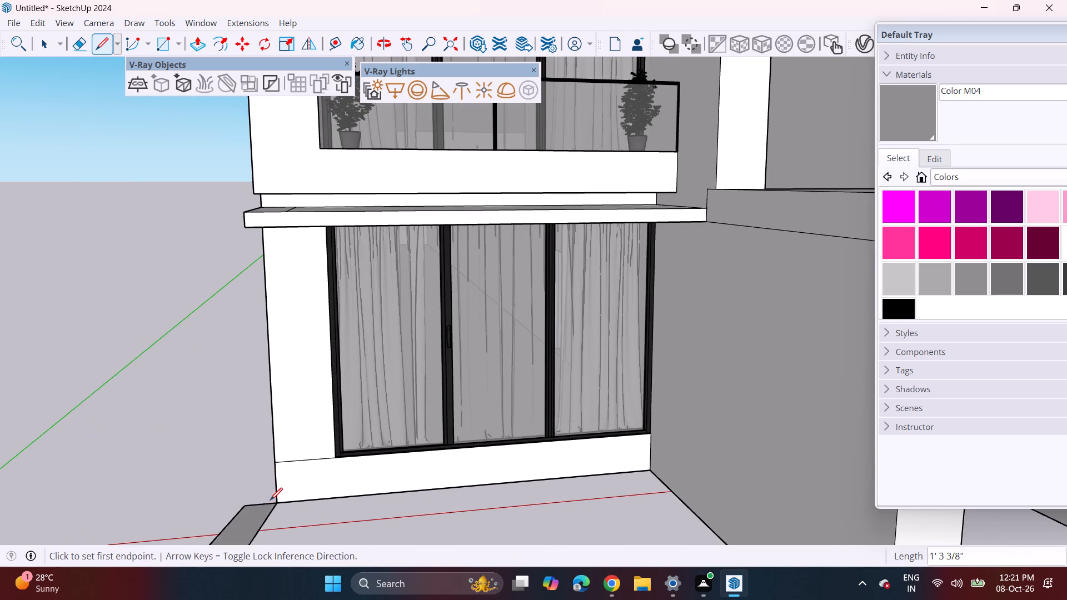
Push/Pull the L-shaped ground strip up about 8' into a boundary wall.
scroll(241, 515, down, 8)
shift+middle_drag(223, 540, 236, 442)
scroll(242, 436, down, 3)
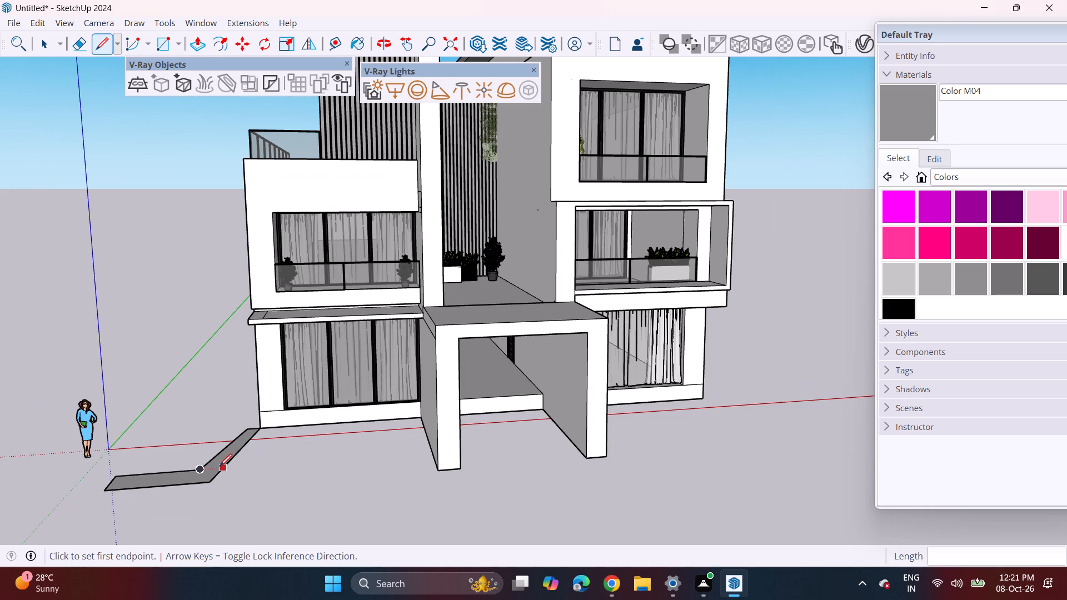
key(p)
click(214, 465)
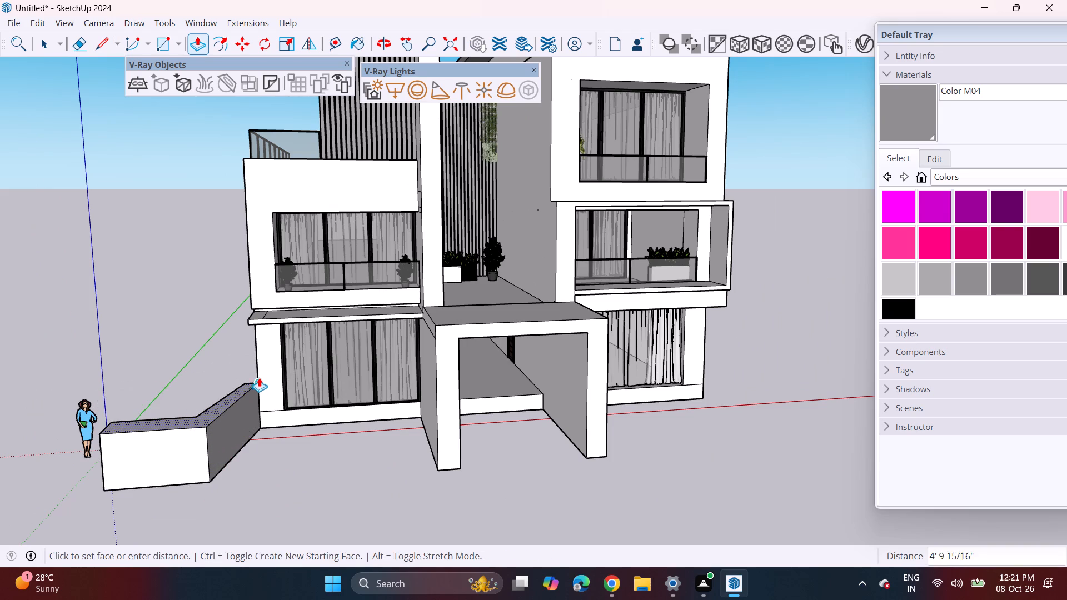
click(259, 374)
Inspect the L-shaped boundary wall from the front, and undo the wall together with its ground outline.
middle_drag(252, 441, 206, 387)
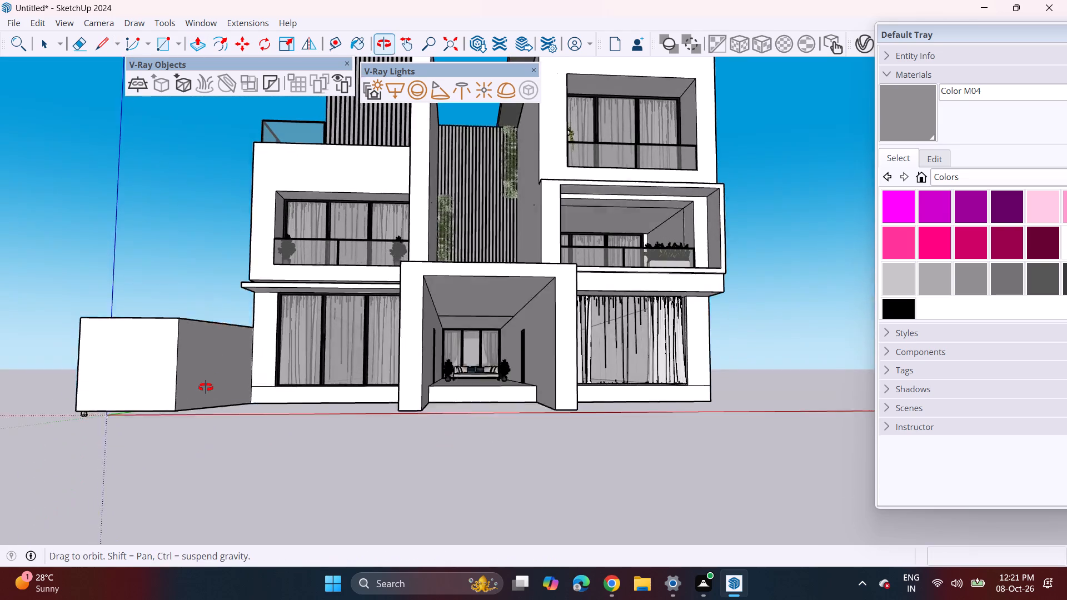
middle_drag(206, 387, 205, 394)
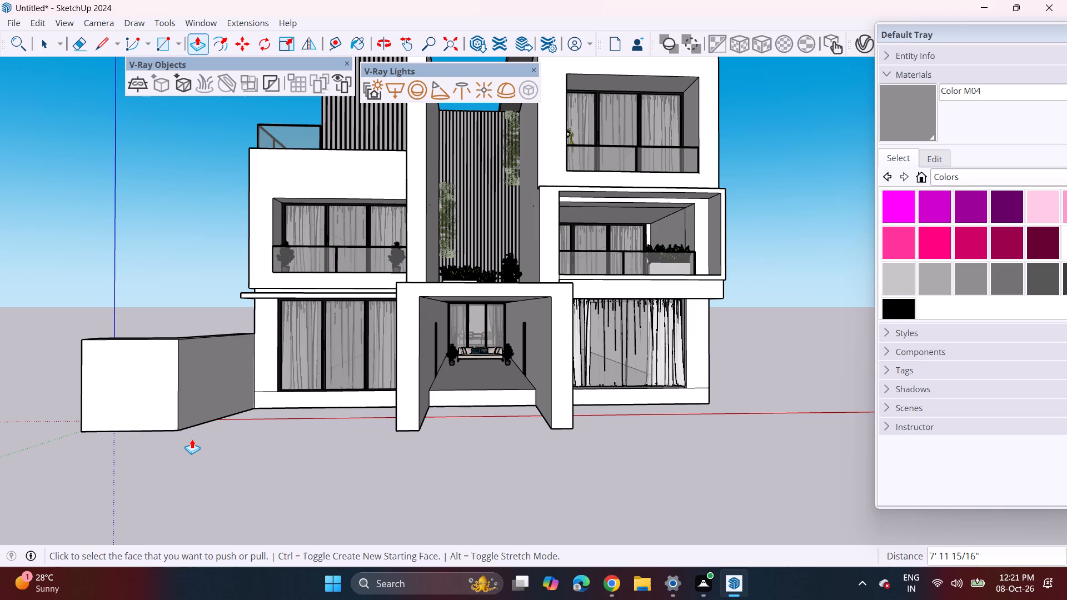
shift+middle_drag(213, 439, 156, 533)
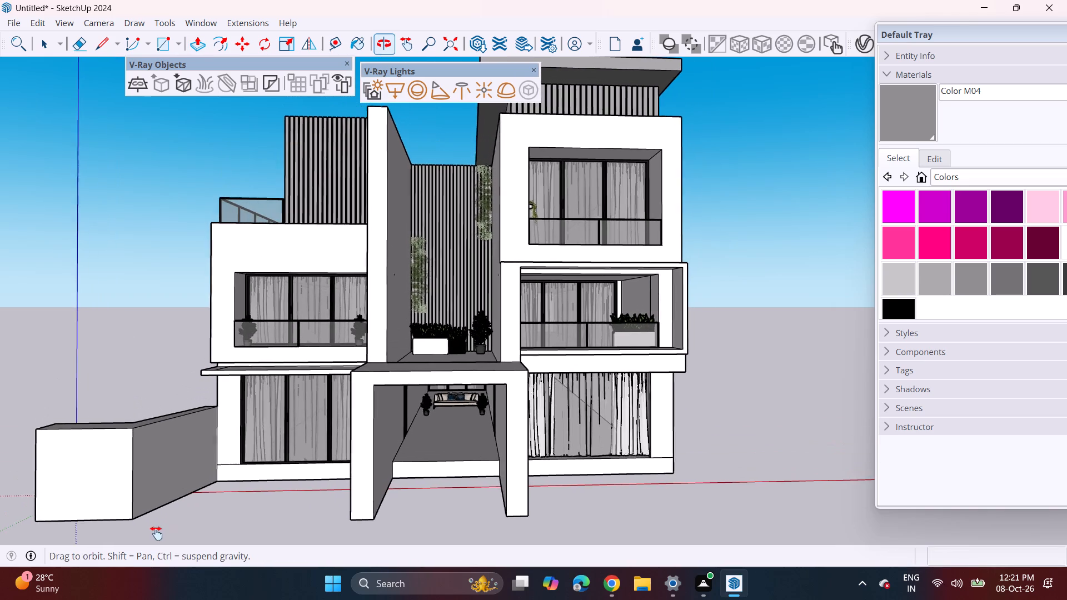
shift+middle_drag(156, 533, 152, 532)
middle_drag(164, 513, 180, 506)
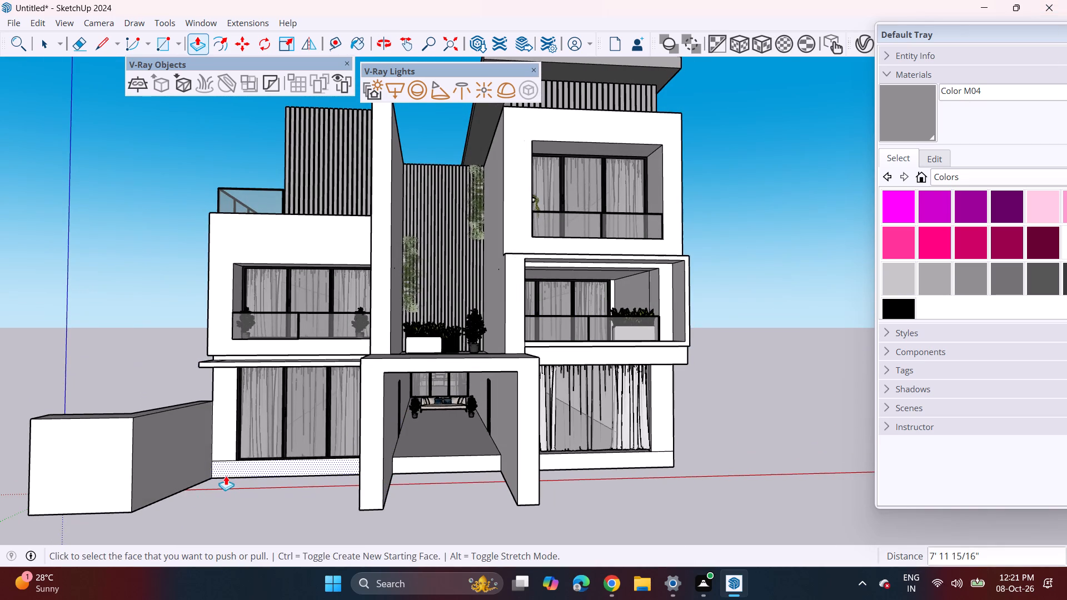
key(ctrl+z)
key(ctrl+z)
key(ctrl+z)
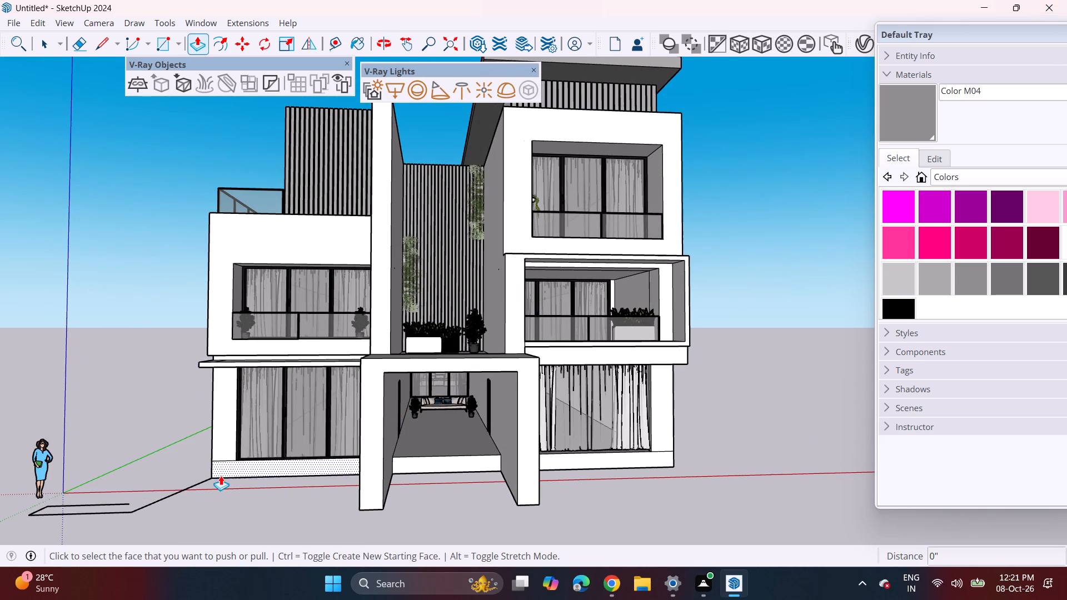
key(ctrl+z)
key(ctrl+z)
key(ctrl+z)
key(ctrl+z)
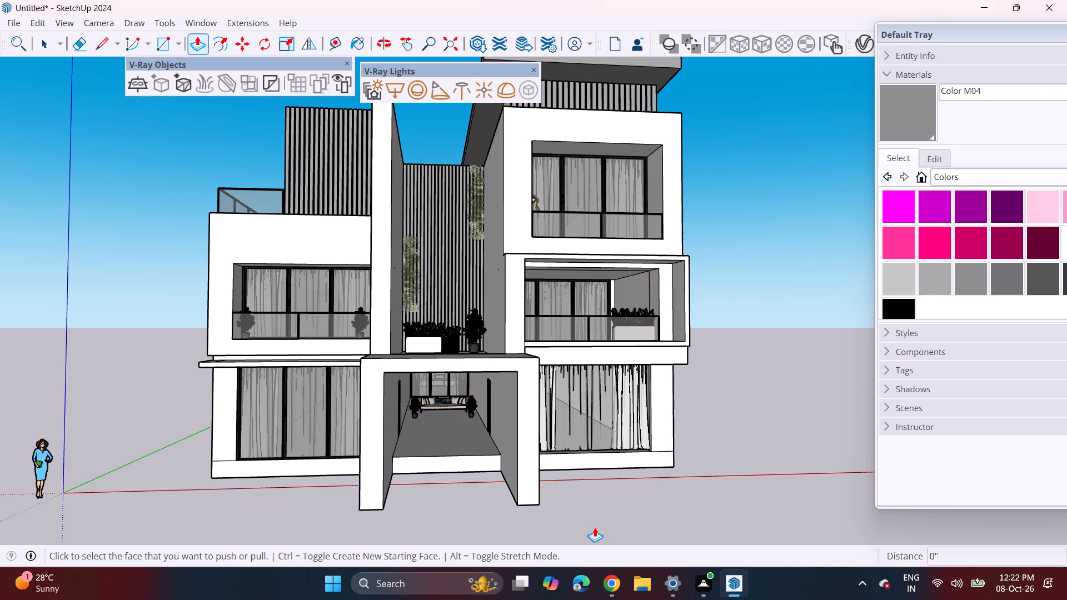
Draw a horizontal line about 16' 7" long across the front plinth of the two-storey wing, from its outer edge to the porch.
middle_drag(647, 459, 607, 471)
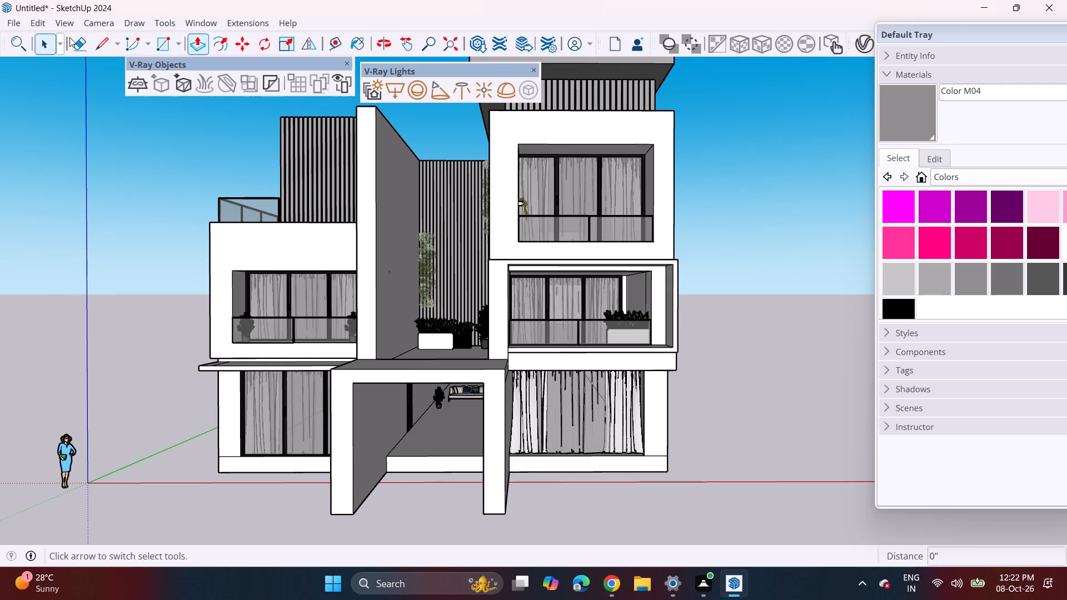
drag(99, 42, 104, 47)
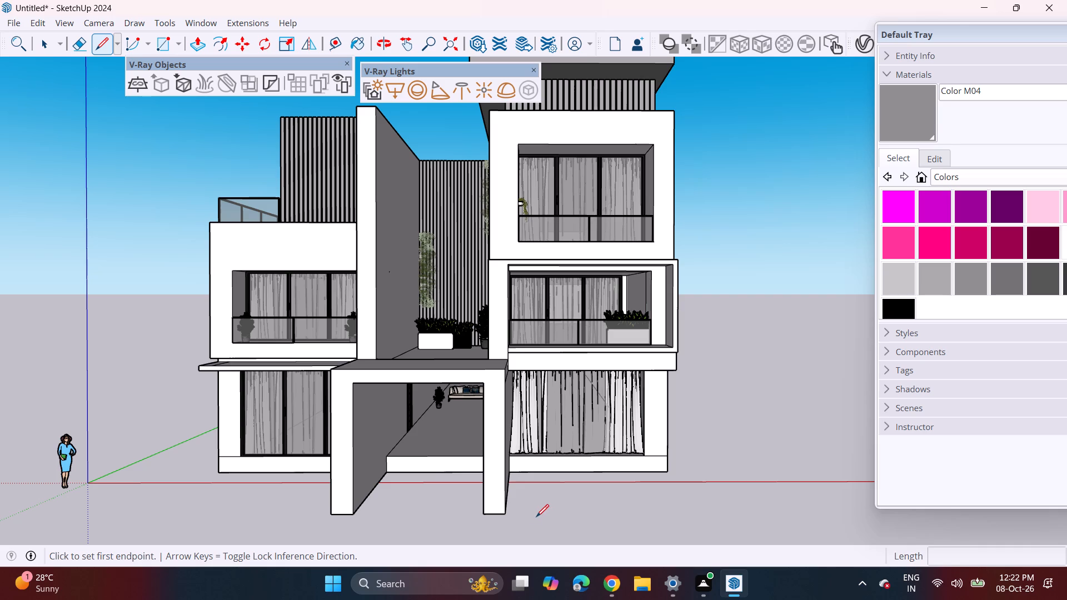
middle_drag(226, 453, 307, 414)
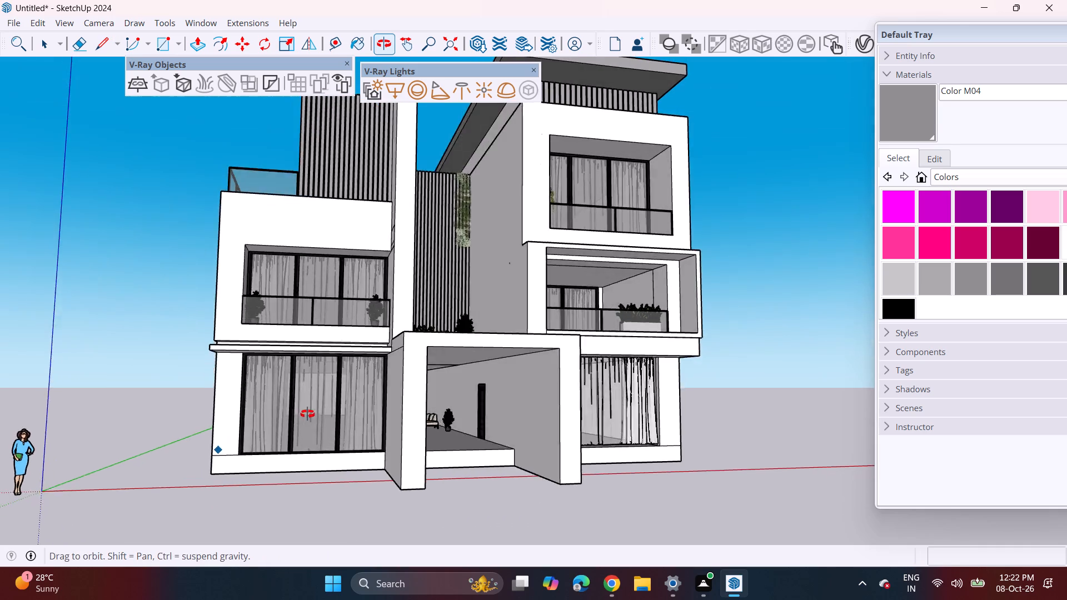
middle_drag(307, 414, 319, 404)
click(213, 459)
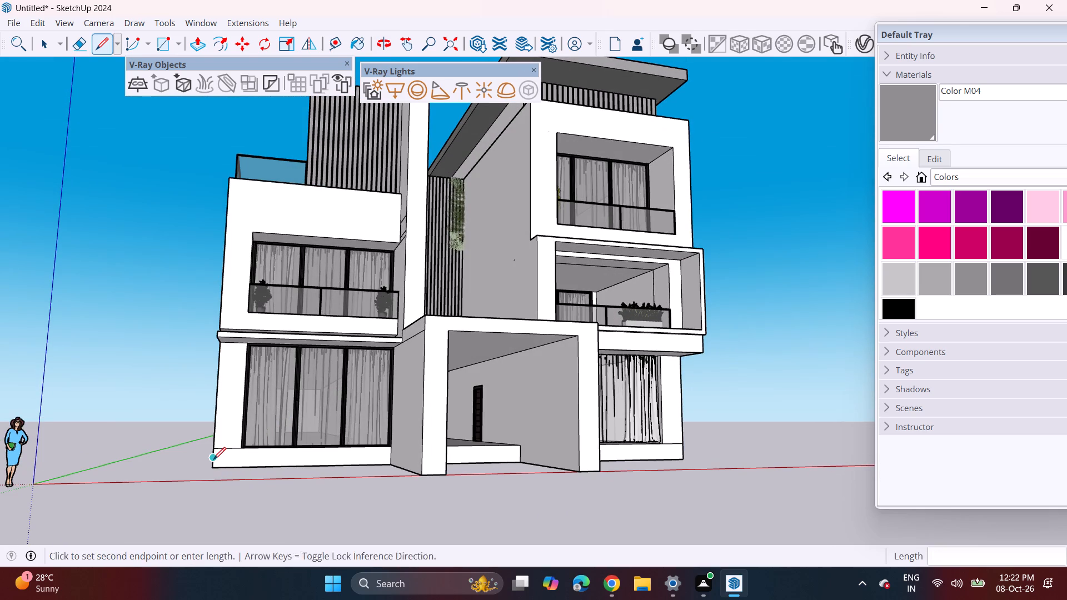
click(391, 456)
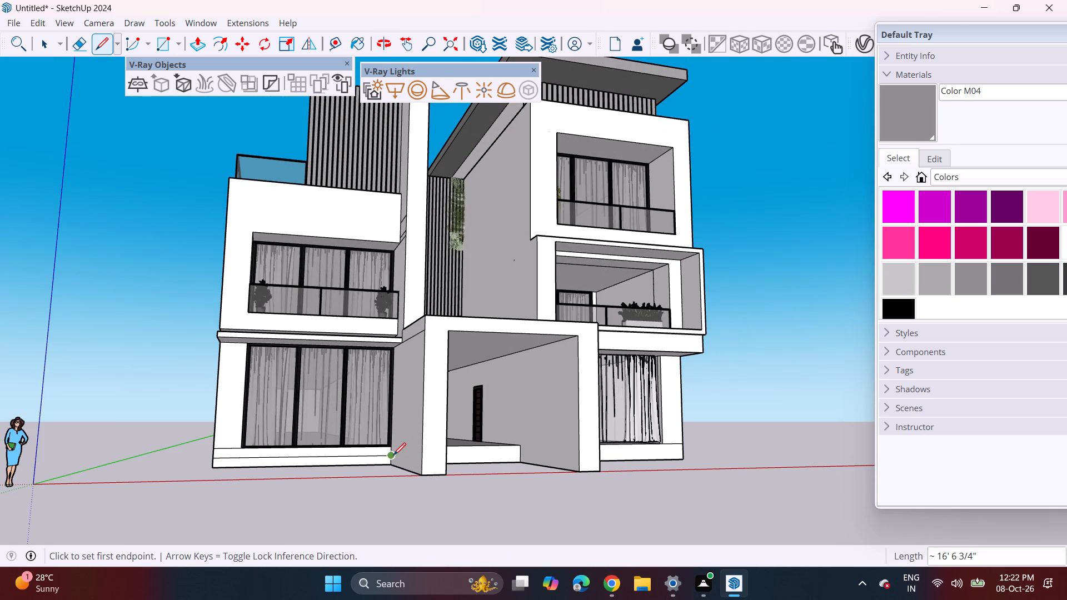
Draw a horizontal line about 17' 7" long across the front plinth of the three-storey wing, from the porch to its outer edge.
middle_drag(365, 477, 285, 494)
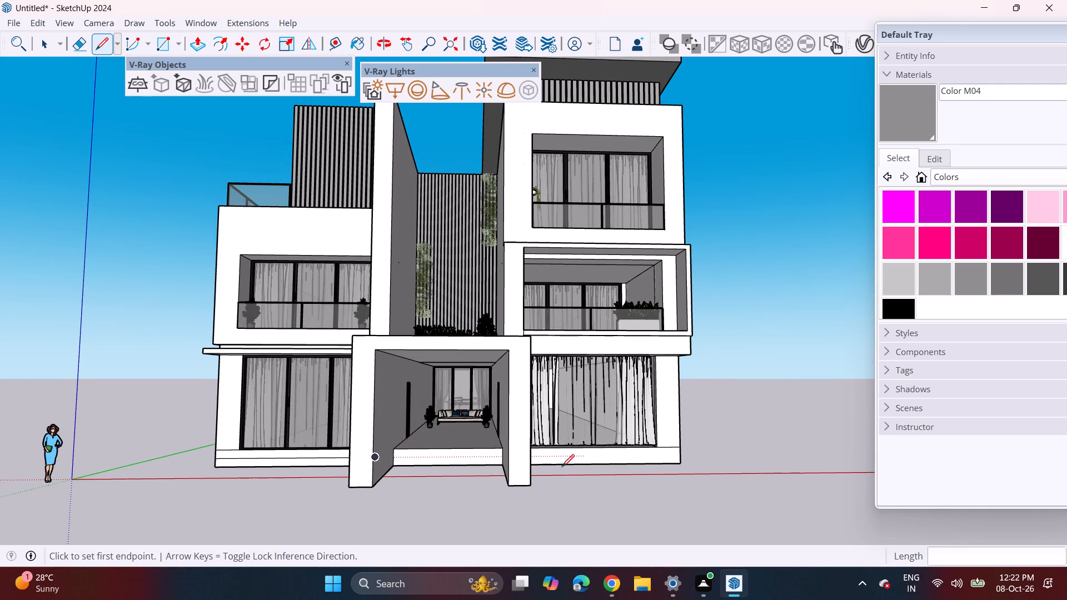
middle_drag(524, 467, 475, 476)
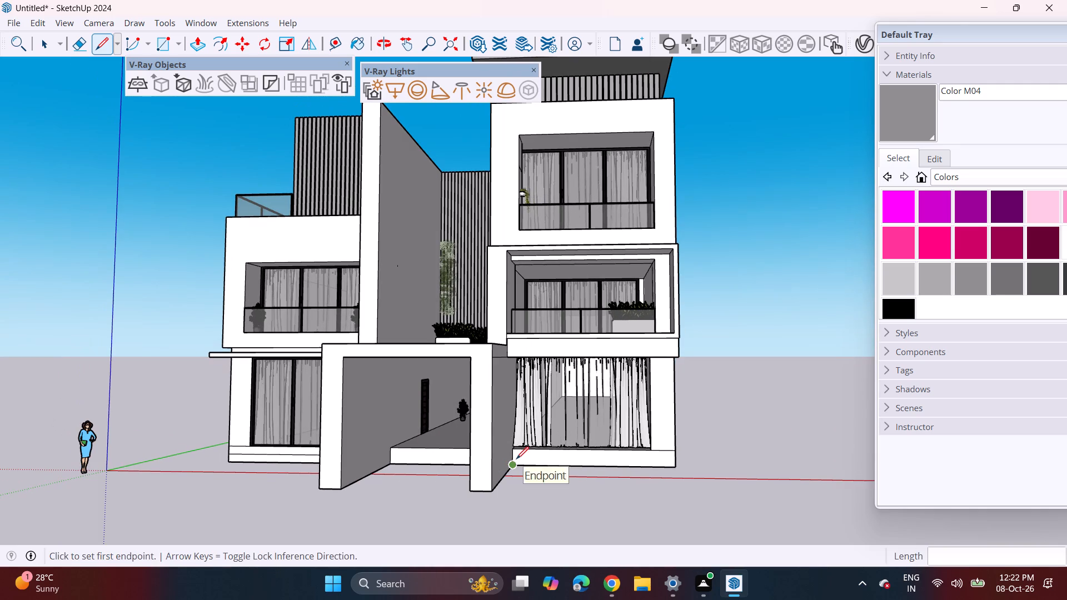
scroll(512, 458, up, 3)
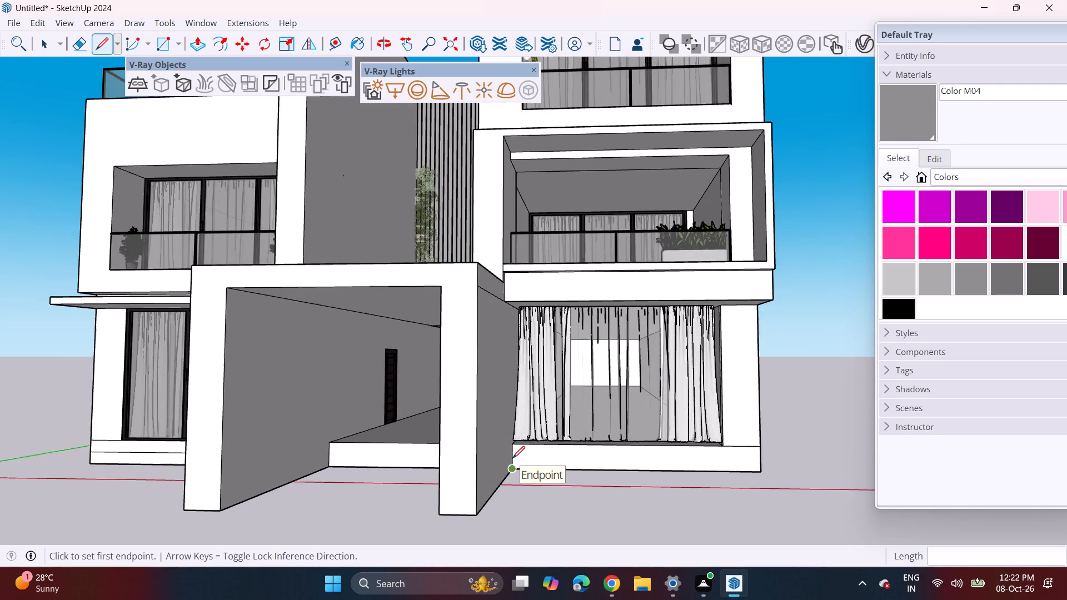
scroll(512, 458, up, 2)
click(513, 454)
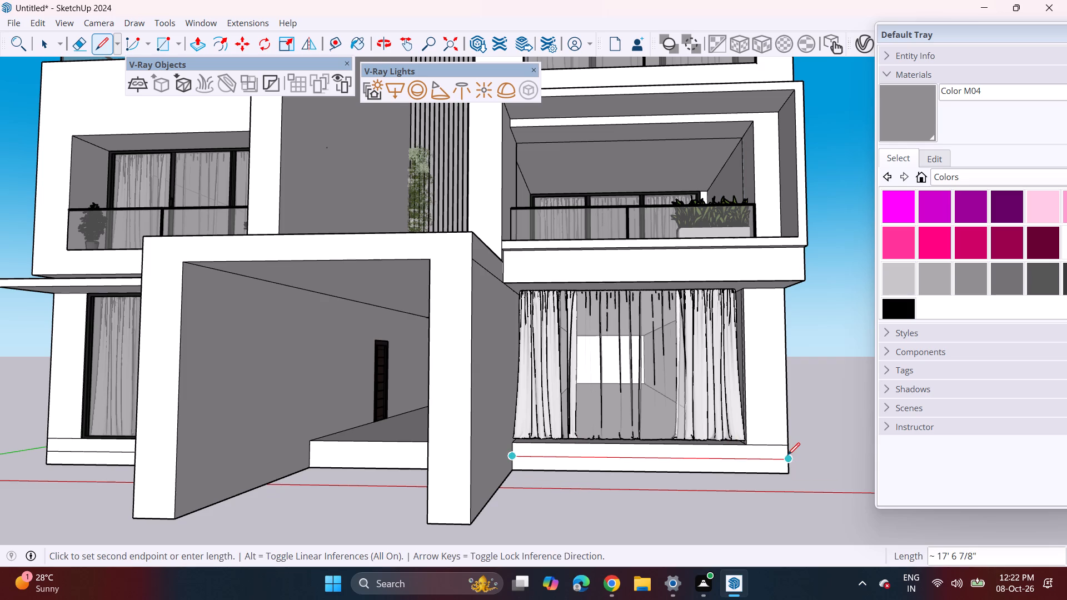
click(787, 456)
Push/Pull the lower plinth strip of the three-storey wing forward about 26' 6" into a ground-level platform.
scroll(619, 491, down, 6)
key(p)
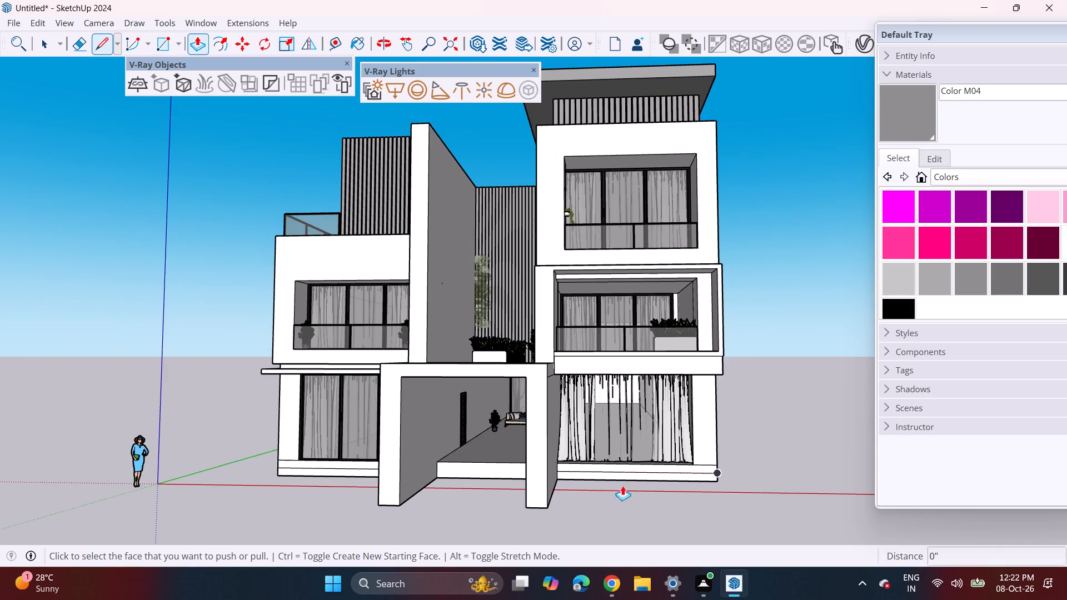
click(677, 478)
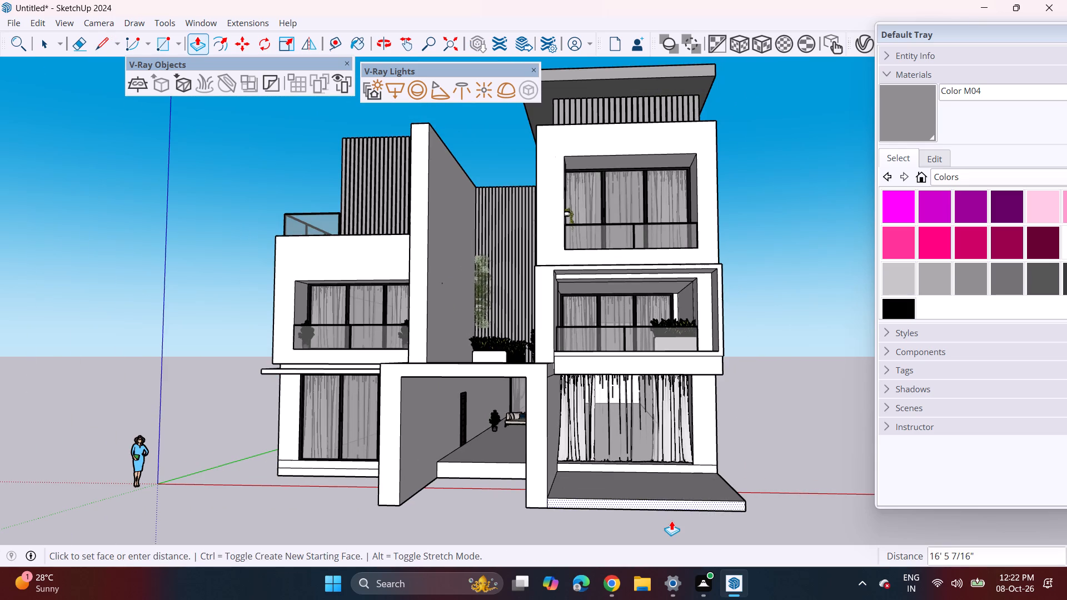
scroll(671, 521, down, 4)
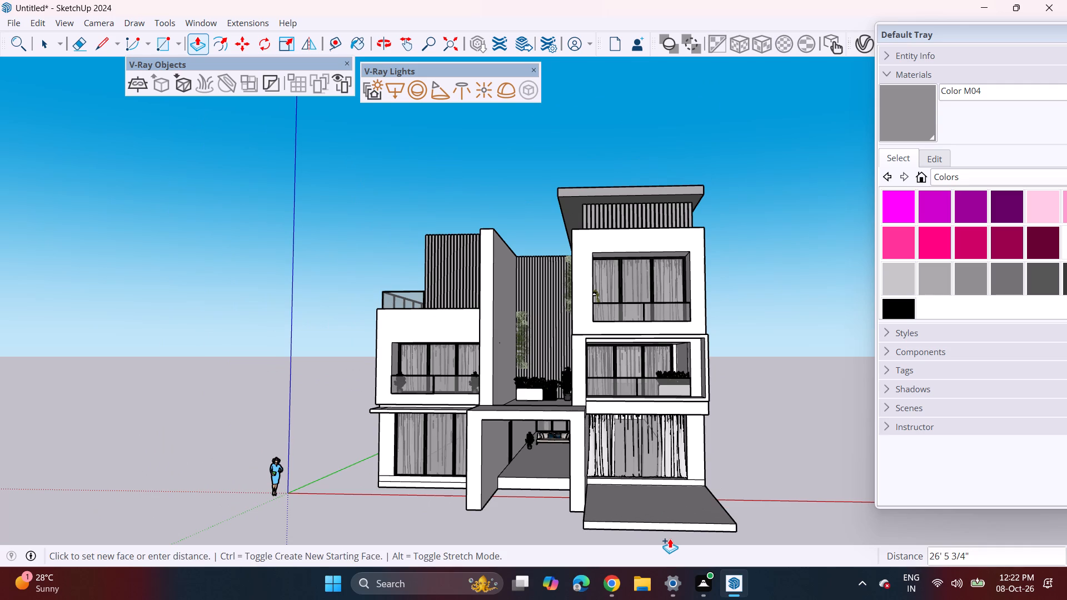
click(670, 538)
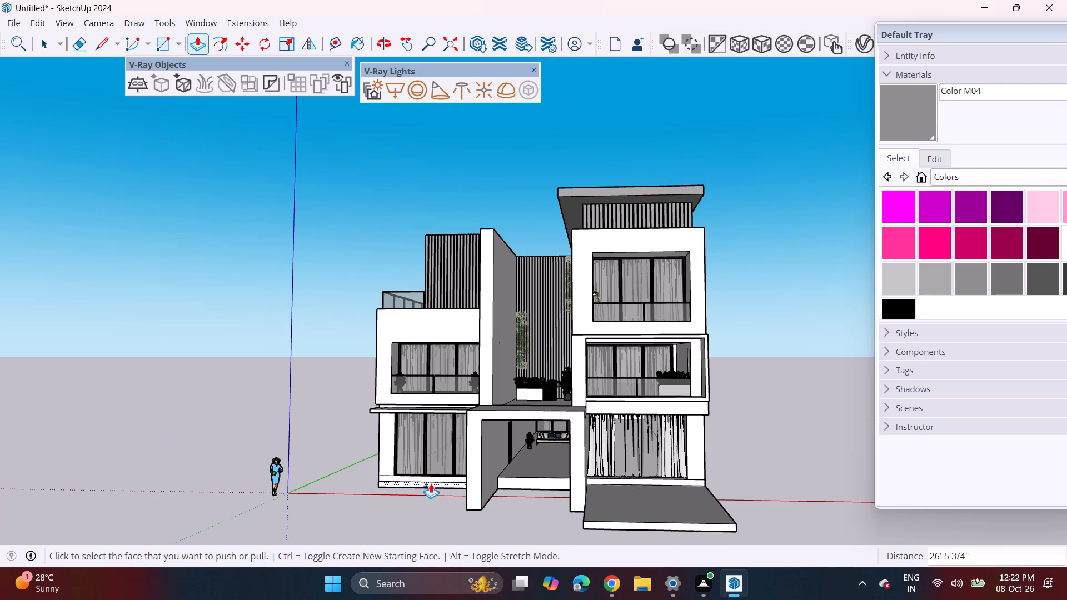
Push/Pull the lower plinth strip of the two-storey wing forward about 10' into a ground-level platform.
click(431, 483)
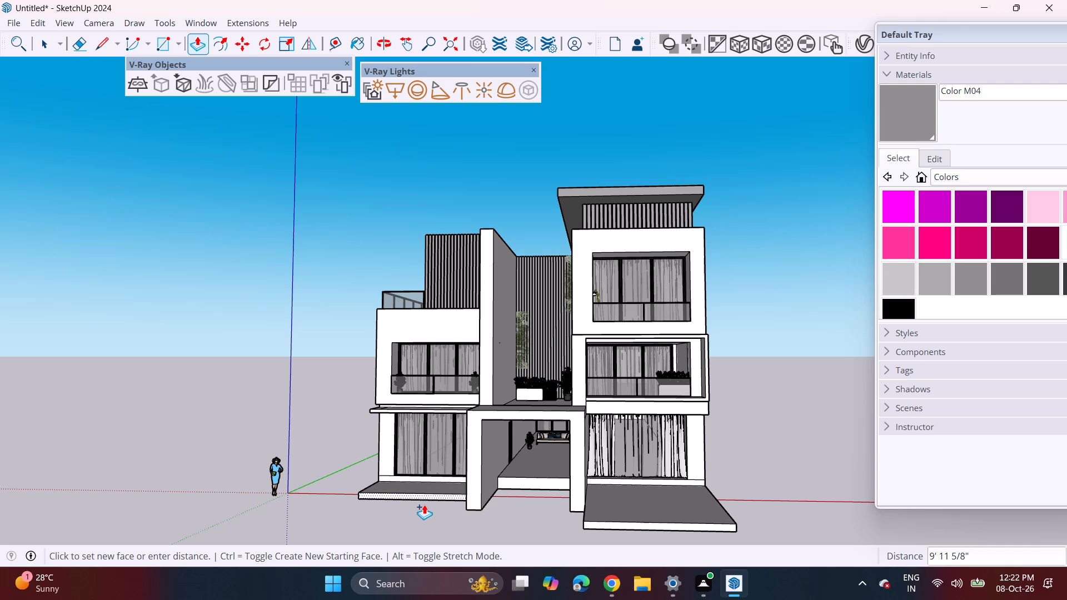
click(424, 504)
Push/Pull the floor of the entrance passage inside the porch down about 1' 2".
scroll(413, 500, down, 2)
middle_drag(433, 506, 476, 493)
middle_drag(476, 493, 457, 498)
middle_drag(457, 498, 440, 499)
scroll(497, 494, up, 3)
click(523, 467)
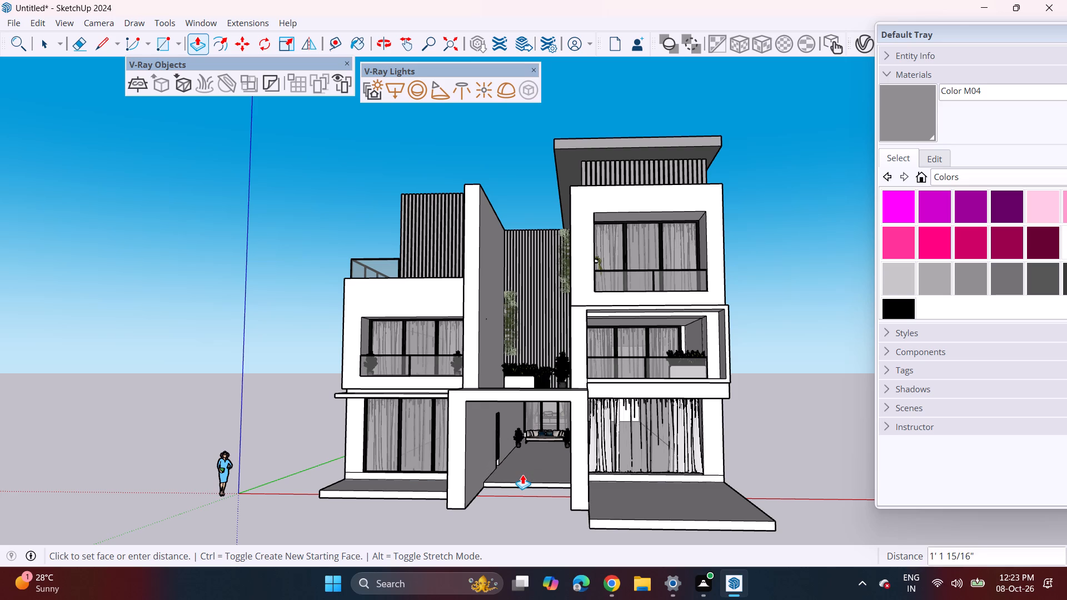
click(522, 474)
Push/Pull the front edge face of the passage floor forward about 14' 4" to the front of the porch.
middle_drag(510, 489, 549, 446)
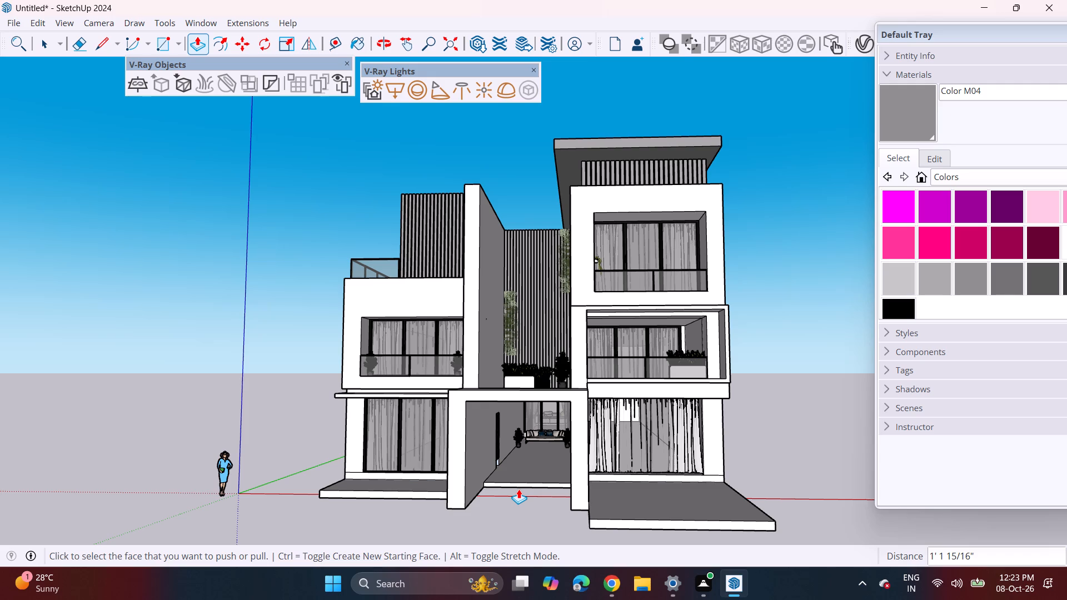
middle_drag(483, 464, 497, 459)
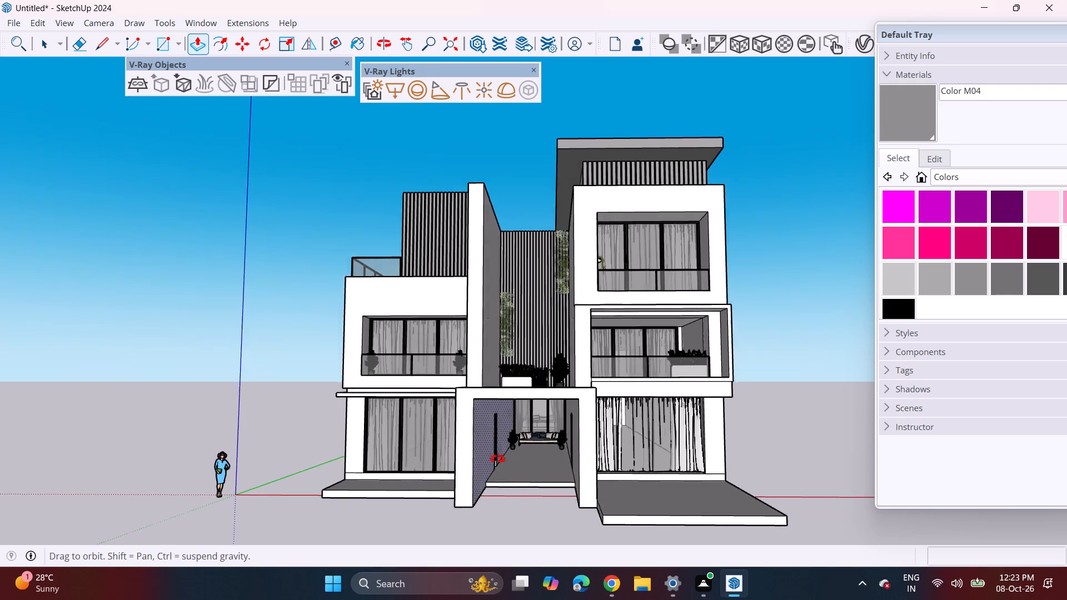
middle_drag(497, 459, 502, 436)
scroll(535, 467, up, 3)
click(521, 487)
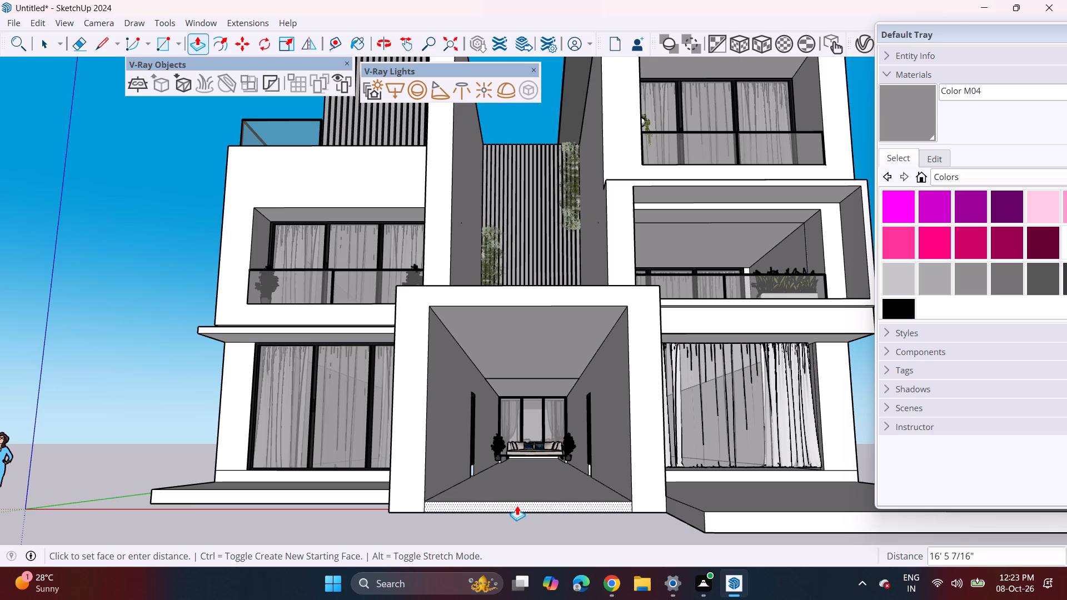
scroll(517, 506, up, 5)
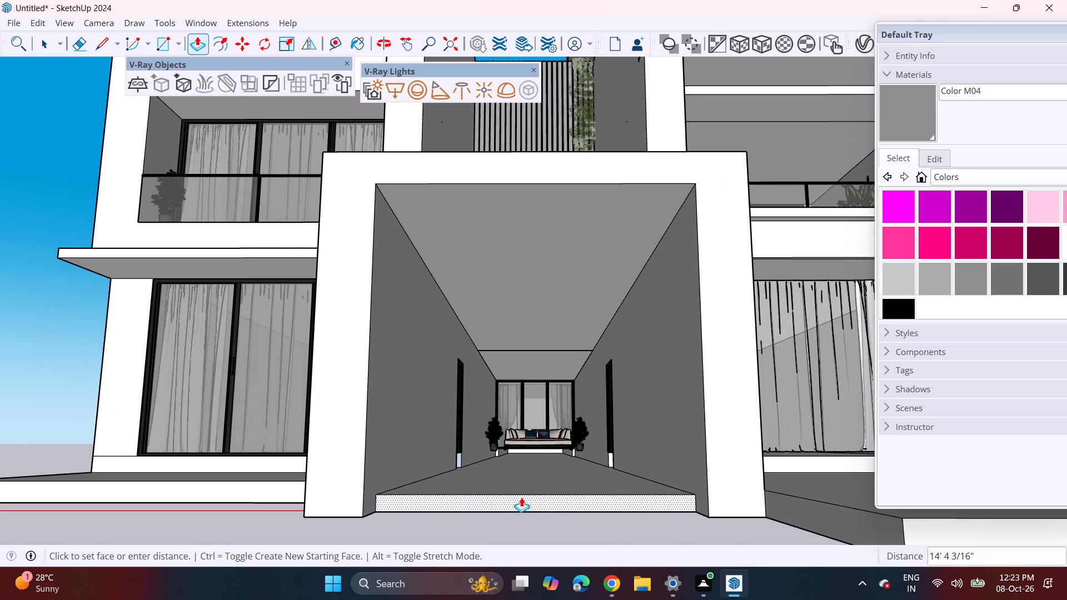
click(521, 497)
Move the sofa in the room behind the glass door at the passage end down 1' 4" onto the floor.
middle_drag(511, 449, 511, 487)
scroll(546, 421, up, 4)
middle_drag(527, 452, 526, 431)
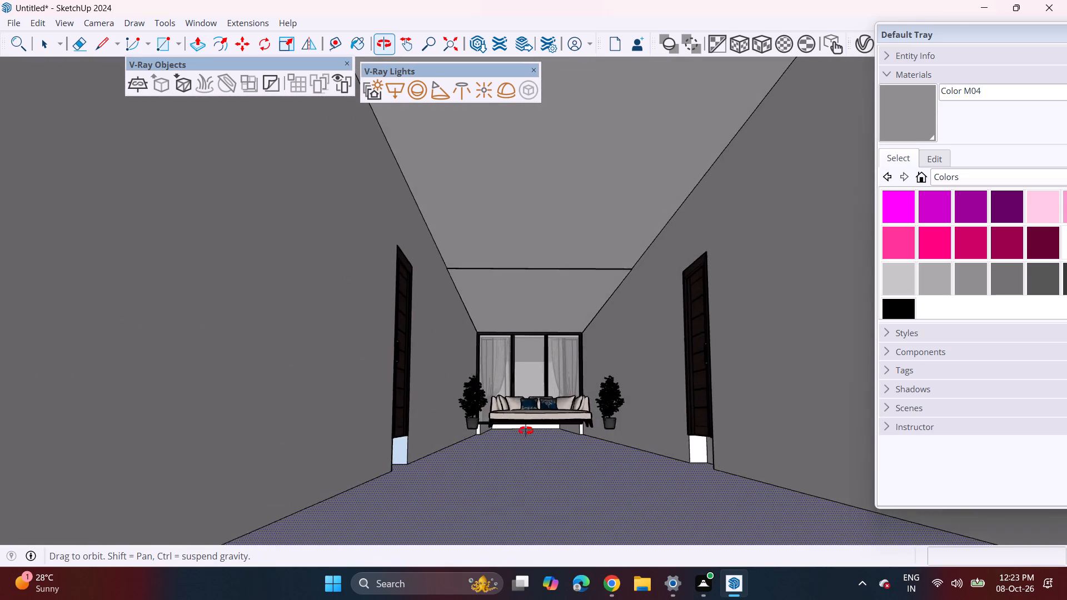
middle_drag(526, 431, 515, 443)
scroll(515, 443, down, 11)
middle_drag(471, 483, 545, 442)
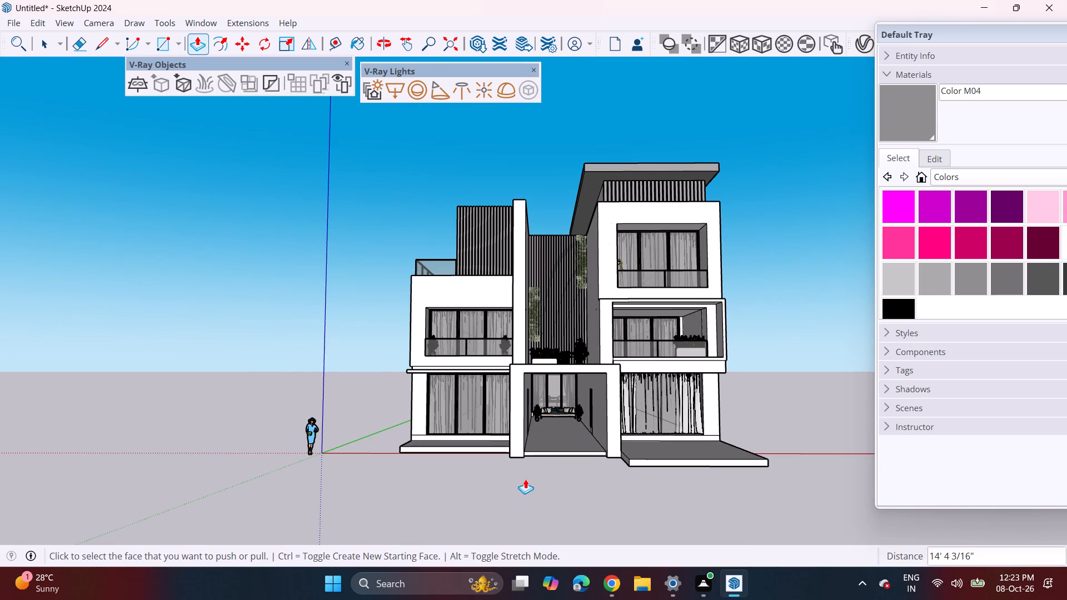
key(space)
scroll(575, 408, up, 8)
middle_drag(549, 421, 553, 410)
scroll(535, 421, up, 3)
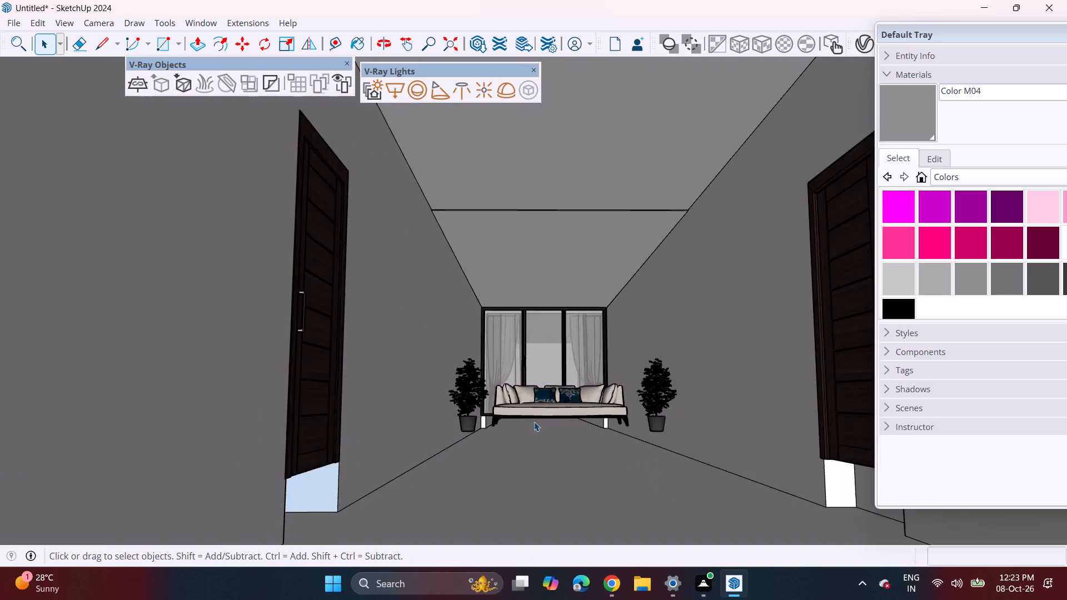
scroll(534, 422, up, 3)
middle_click(537, 422)
scroll(536, 421, up, 3)
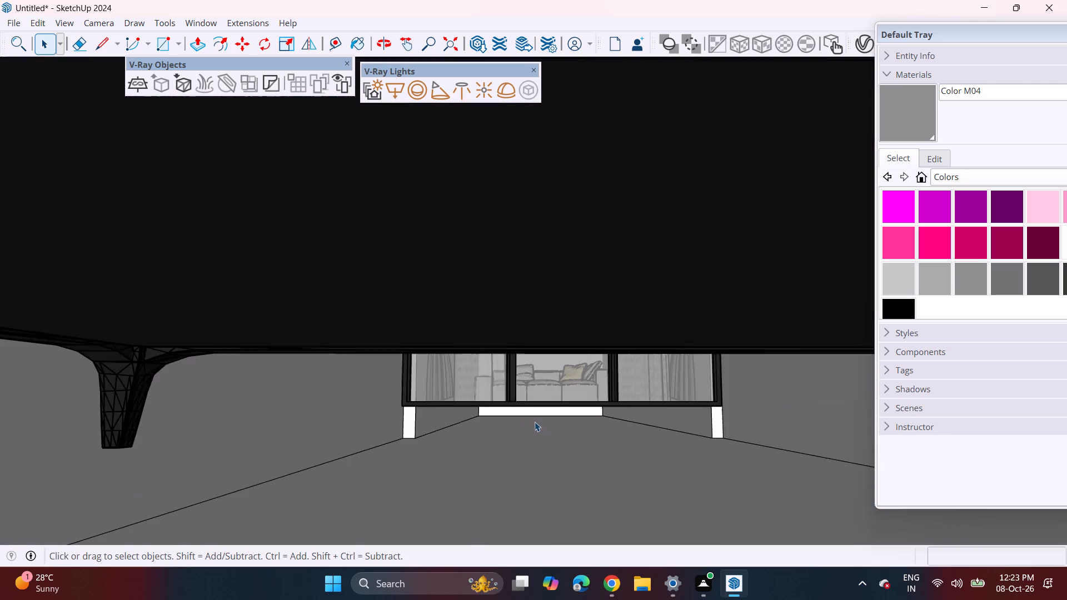
scroll(535, 422, up, 3)
middle_drag(535, 419, 535, 413)
scroll(535, 414, up, 1)
click(554, 387)
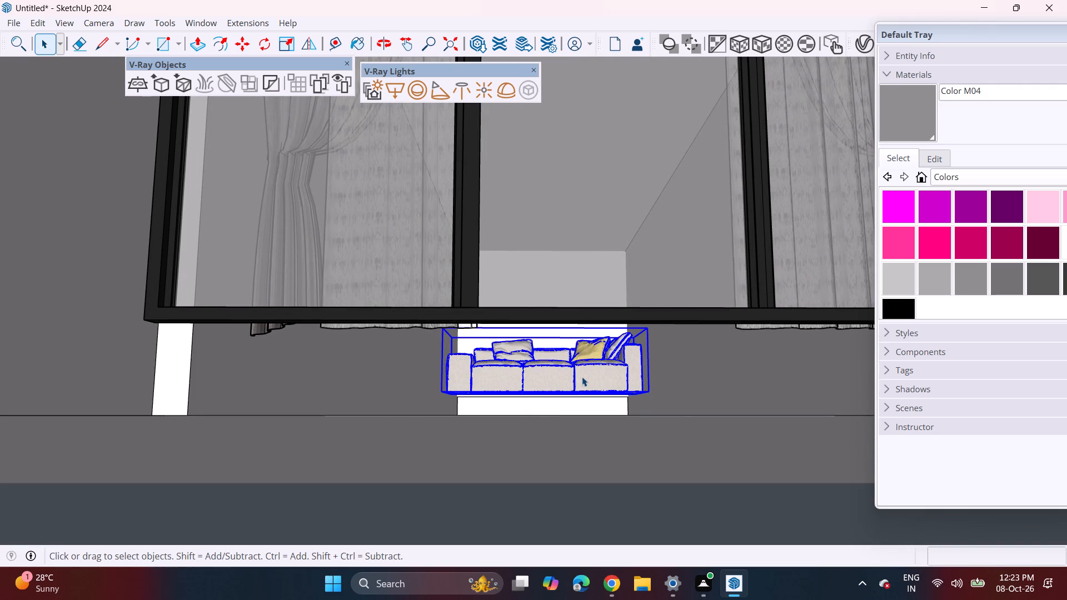
click(243, 37)
click(647, 396)
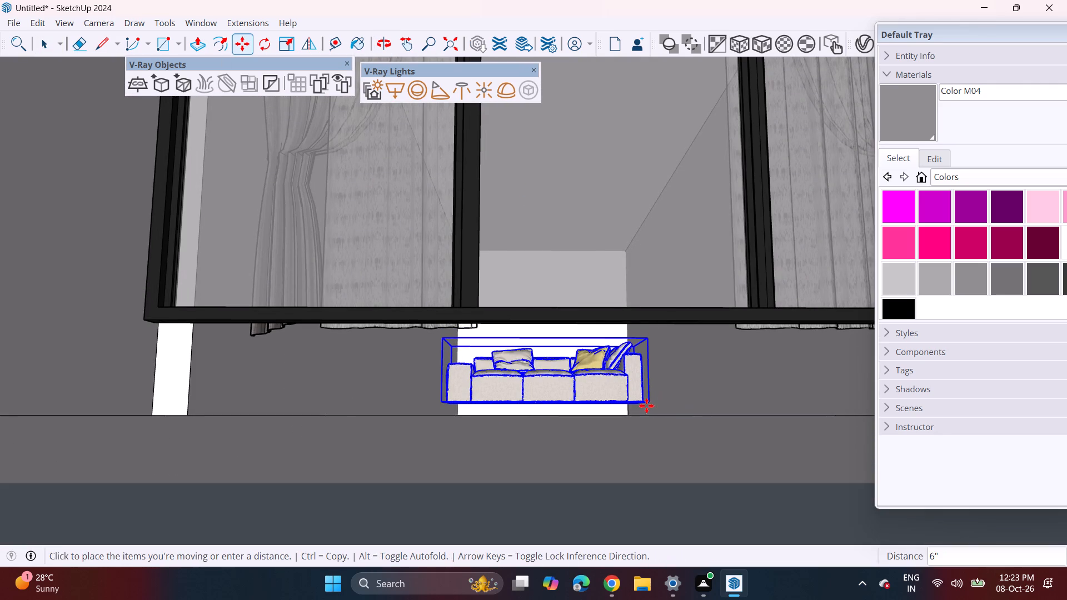
click(646, 419)
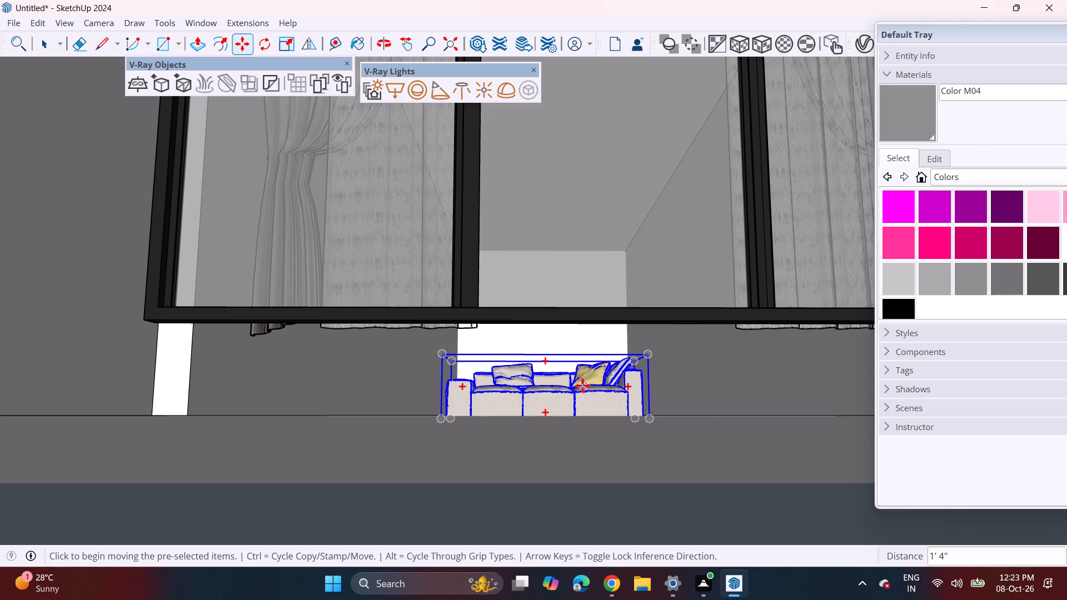
Scale the glass door frame at the passage end downward by about 1.12 to reach the lowered floor.
scroll(582, 386, down, 2)
shift+middle_drag(586, 362, 544, 536)
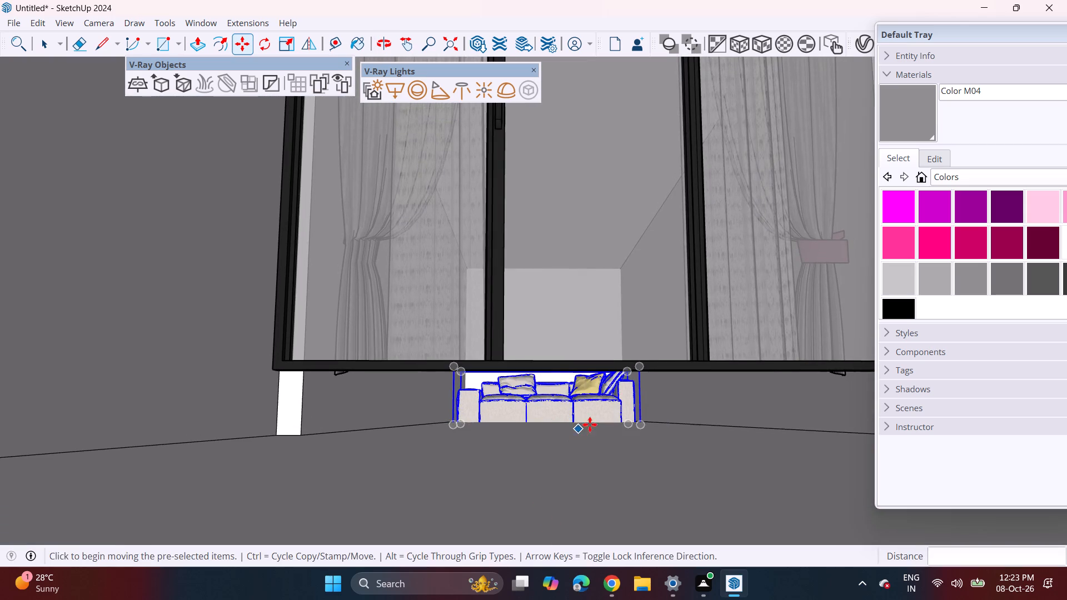
middle_drag(564, 427, 500, 442)
key(space)
click(535, 386)
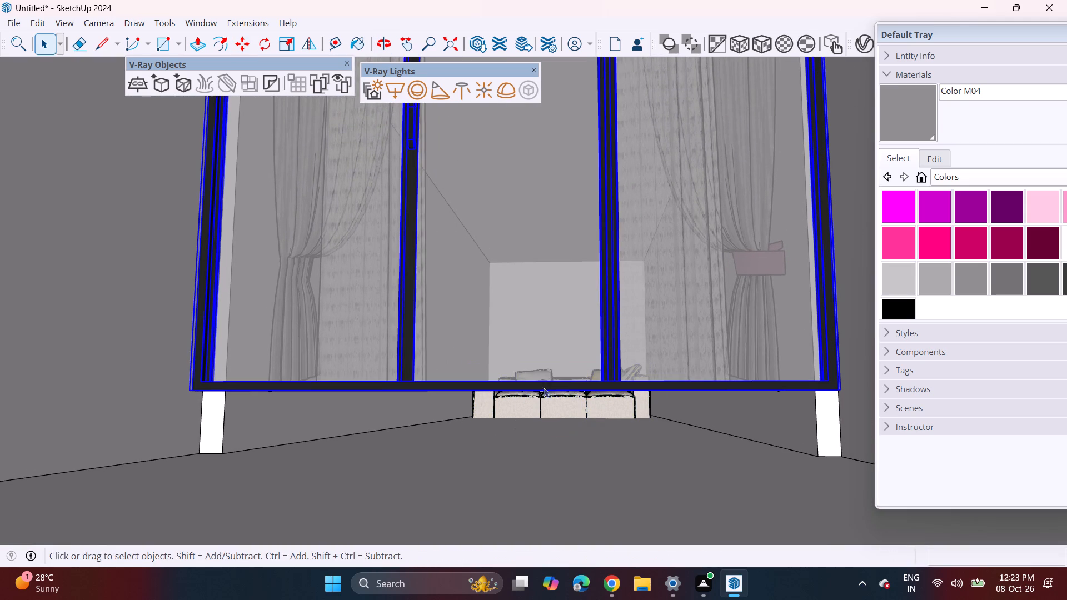
key(m)
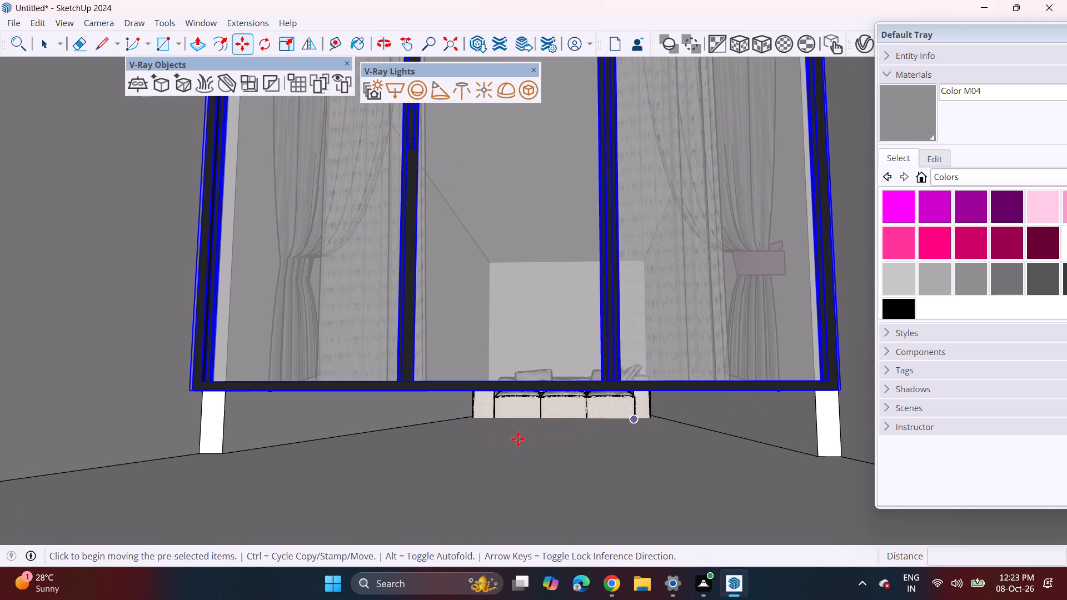
click(279, 42)
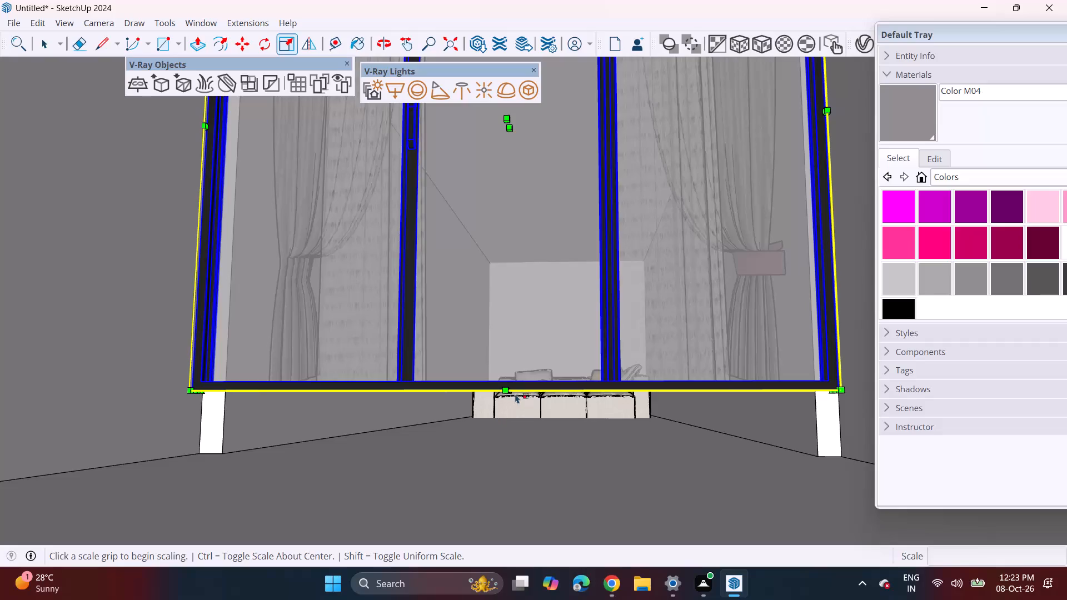
click(511, 386)
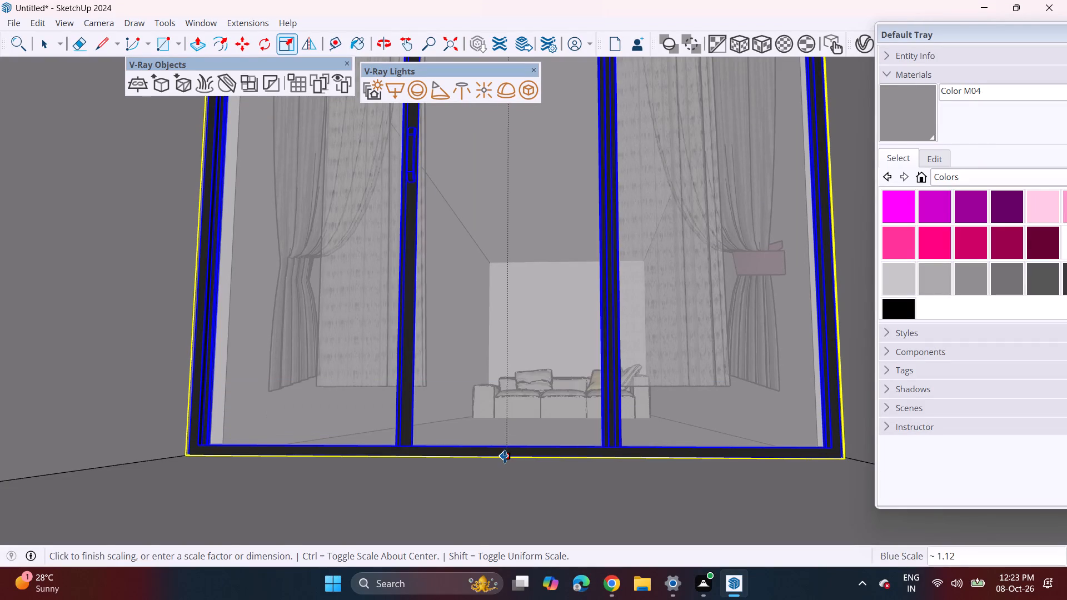
click(505, 464)
Move the sofa in front of the glass door down about 1' 2" toward the lowered passage floor.
scroll(498, 450, down, 3)
middle_drag(500, 441, 521, 503)
scroll(507, 460, down, 2)
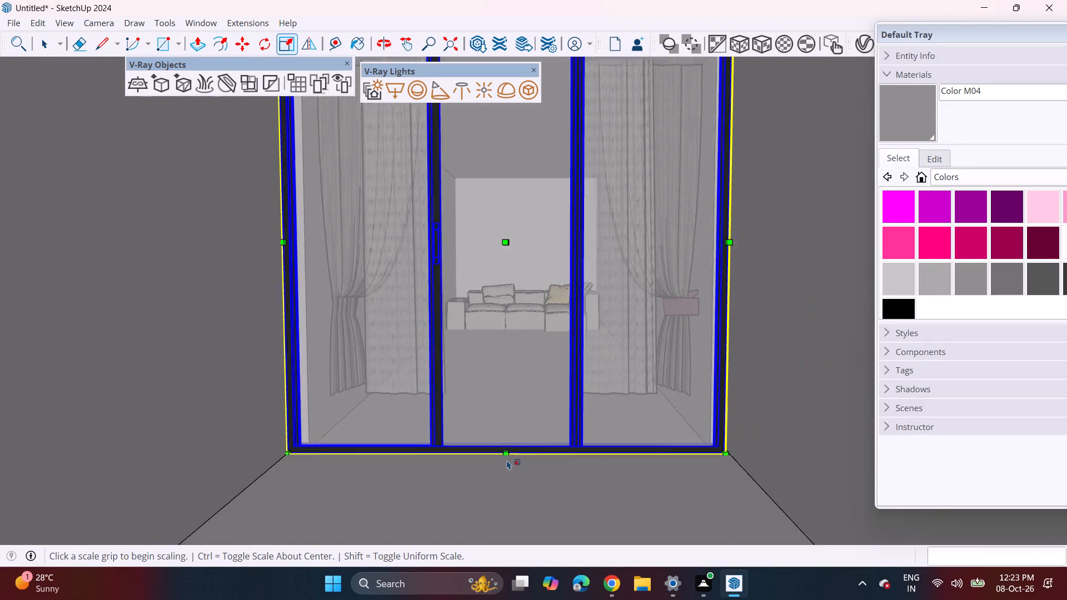
scroll(507, 460, down, 5)
shift+middle_drag(500, 462, 528, 379)
scroll(528, 367, up, 1)
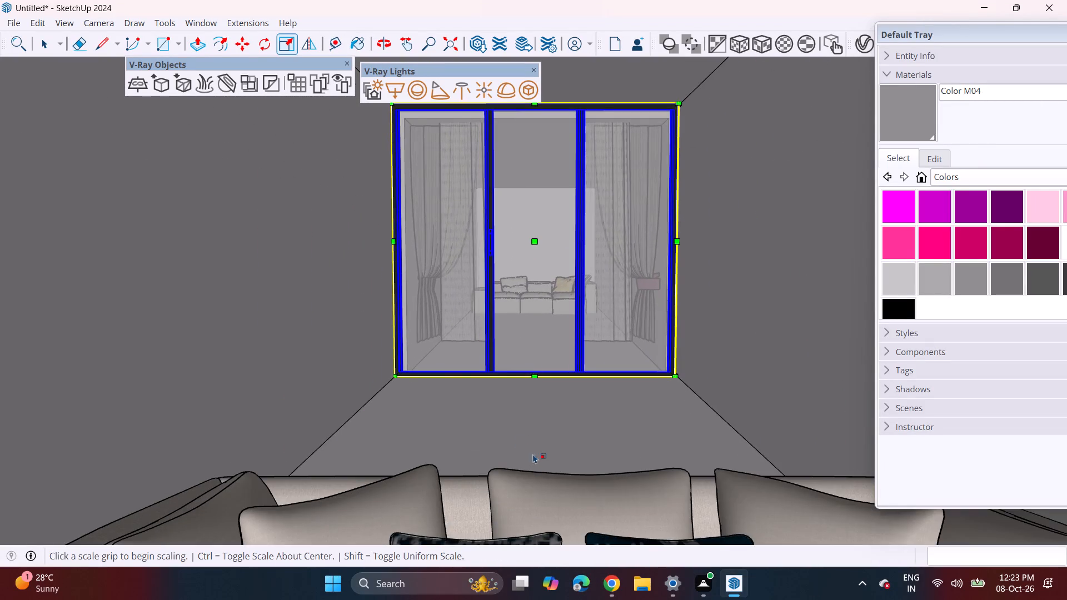
scroll(533, 454, down, 3)
shift+middle_drag(574, 495, 531, 256)
scroll(489, 298, down, 1)
scroll(479, 346, down, 2)
shift+middle_drag(489, 354, 485, 308)
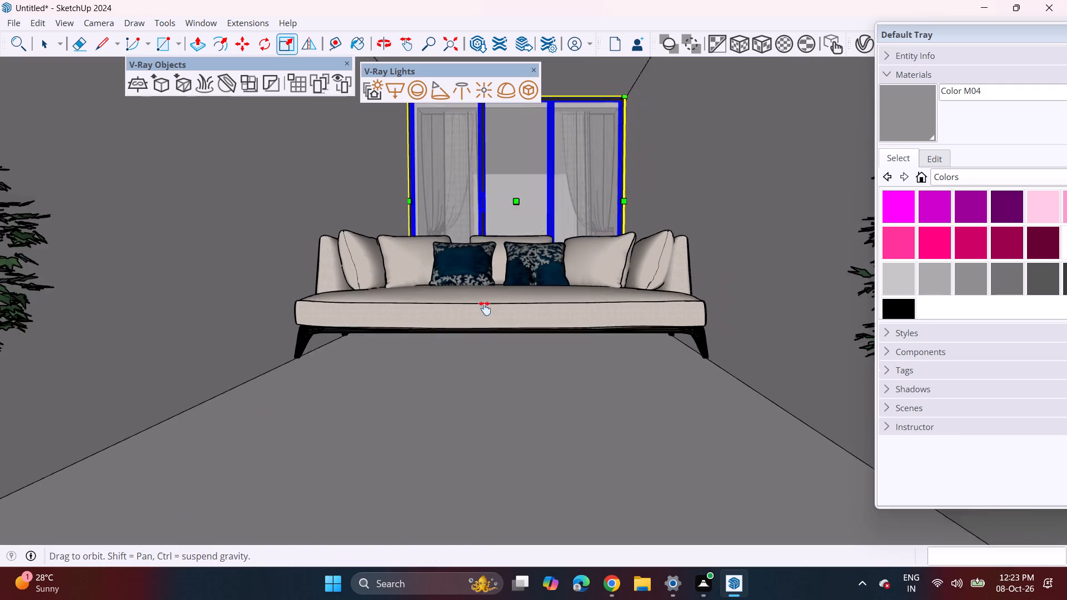
shift+middle_drag(485, 308, 480, 284)
key(space)
click(509, 285)
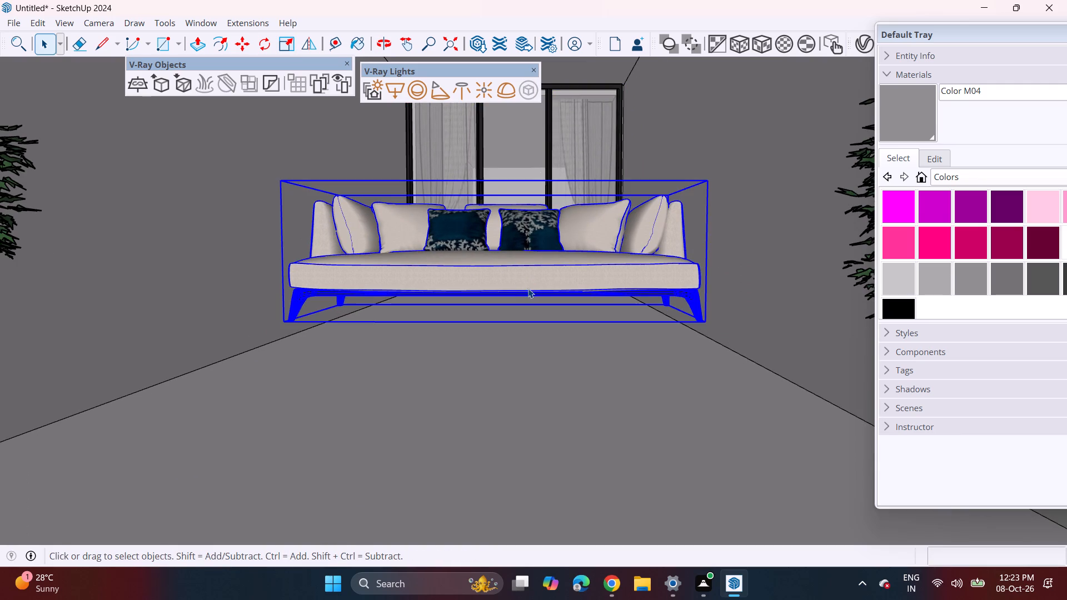
key(m)
click(511, 272)
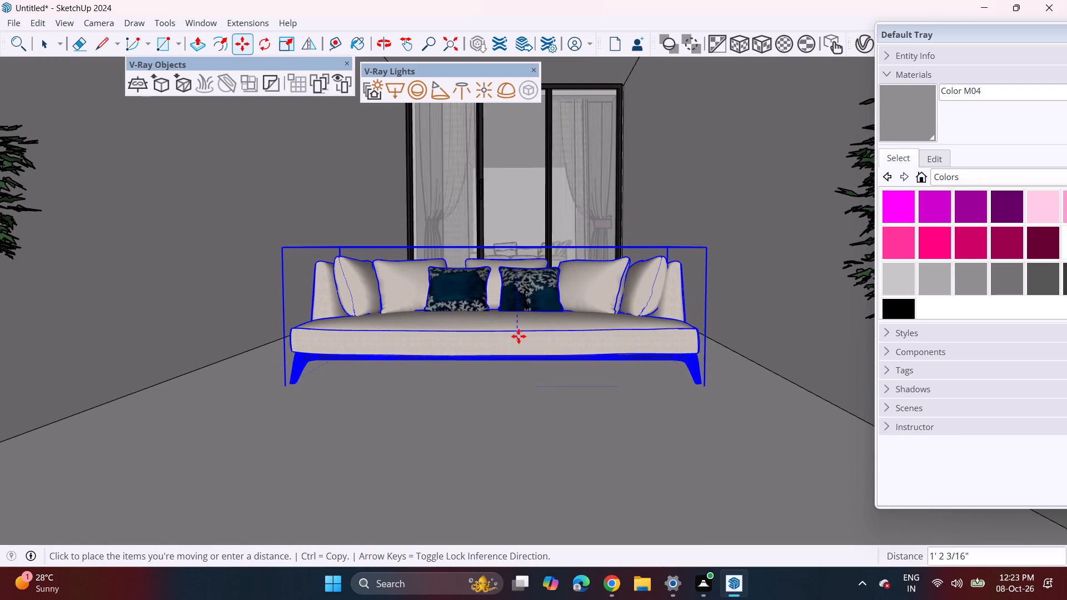
click(520, 333)
Move the potted plant on the left of the passage sofa down about 1' 2" to the floor.
scroll(509, 394, down, 4)
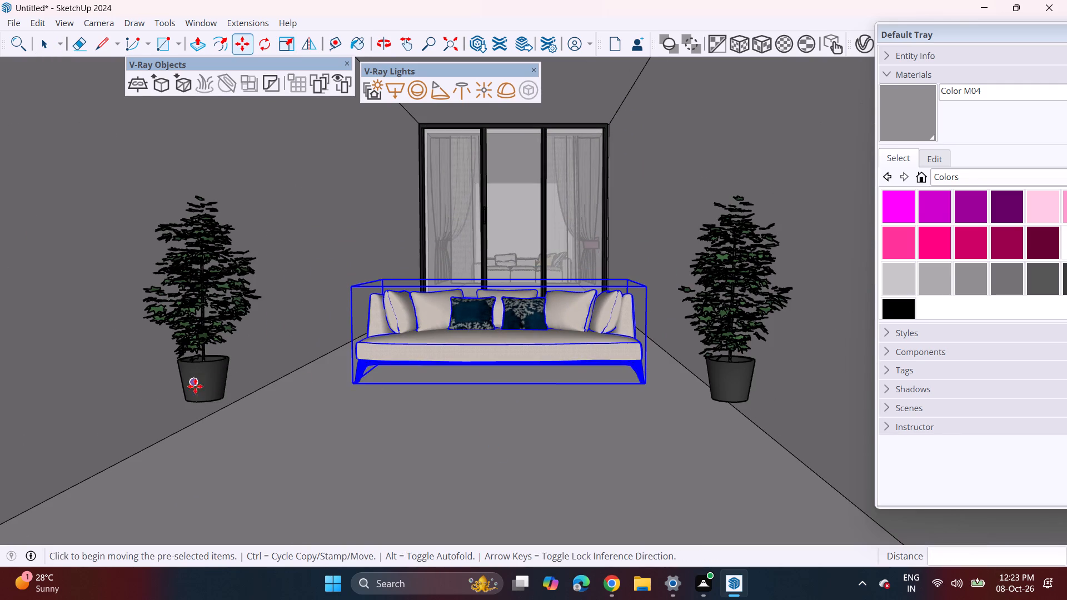
key(space)
click(198, 381)
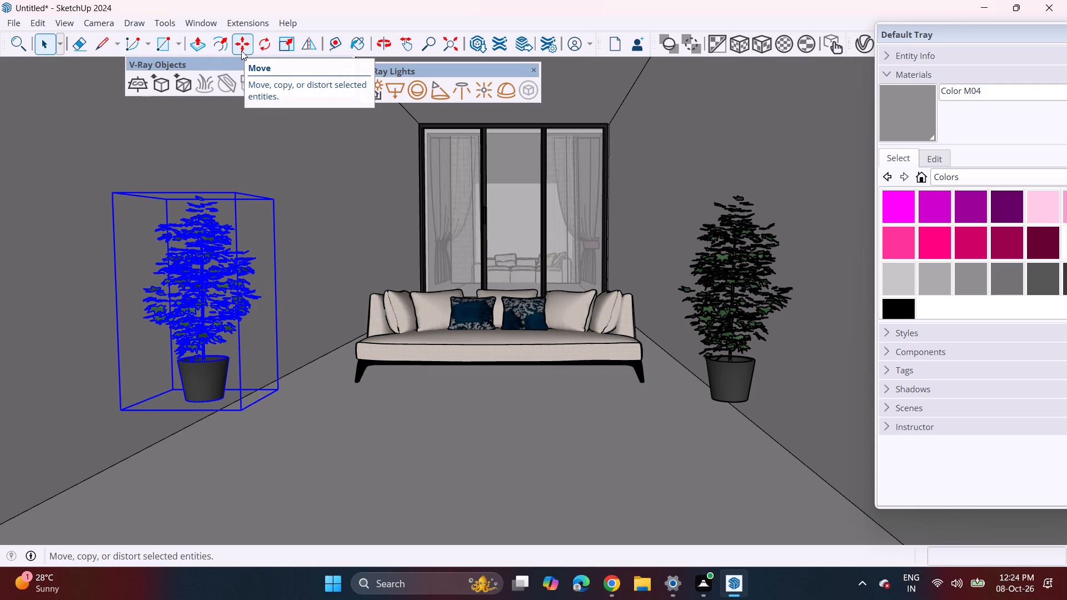
click(283, 43)
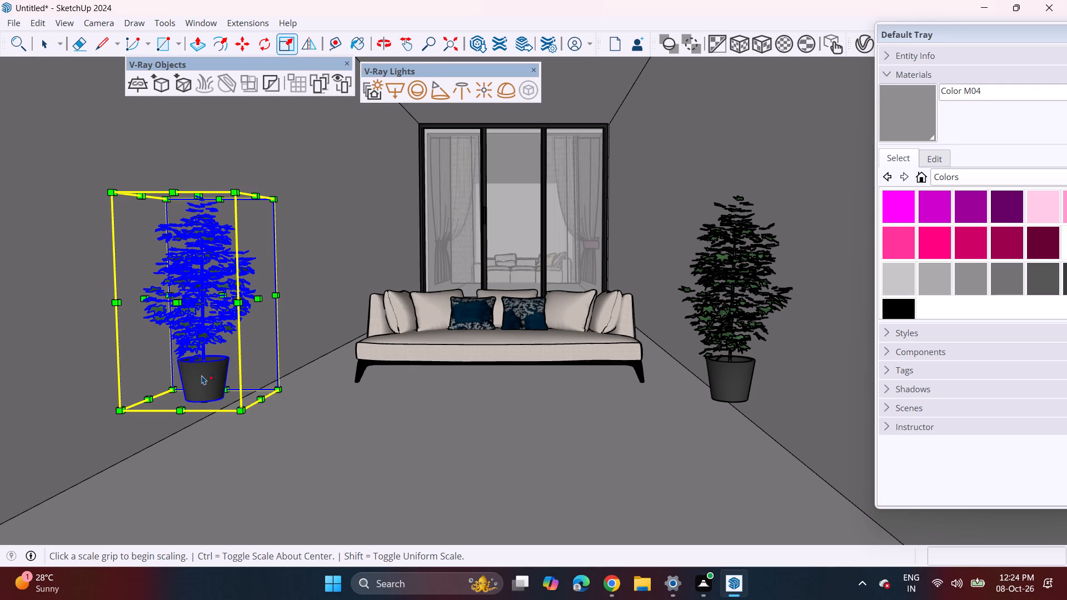
click(206, 300)
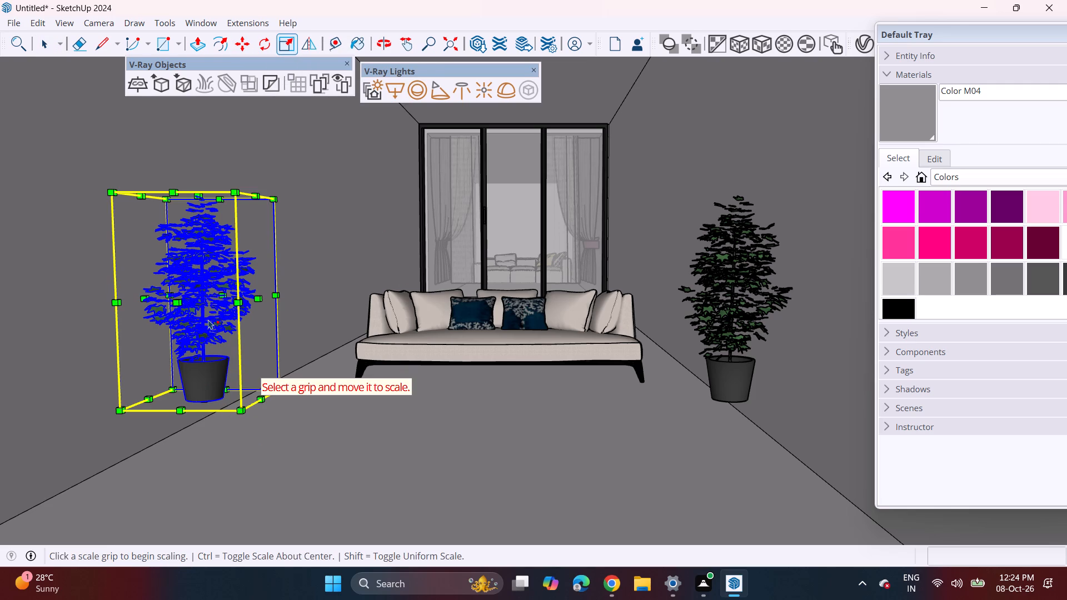
click(245, 41)
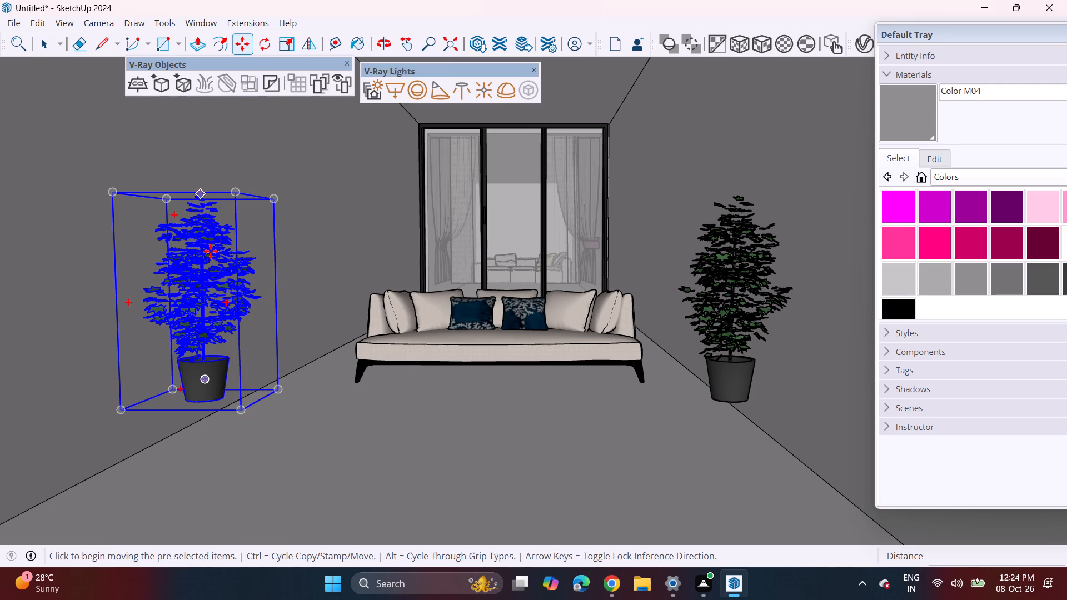
click(213, 274)
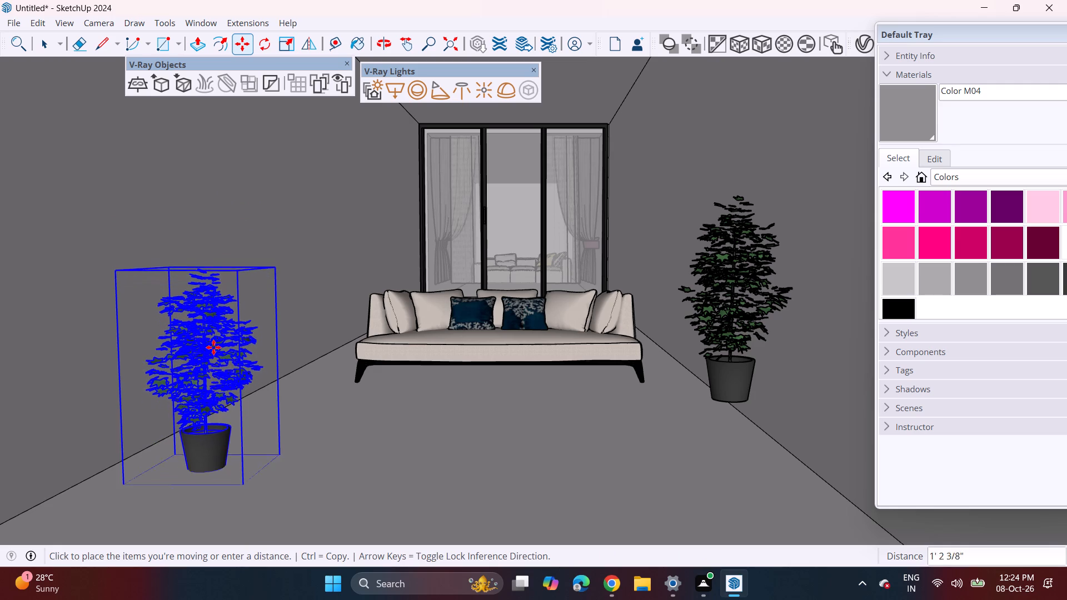
click(215, 346)
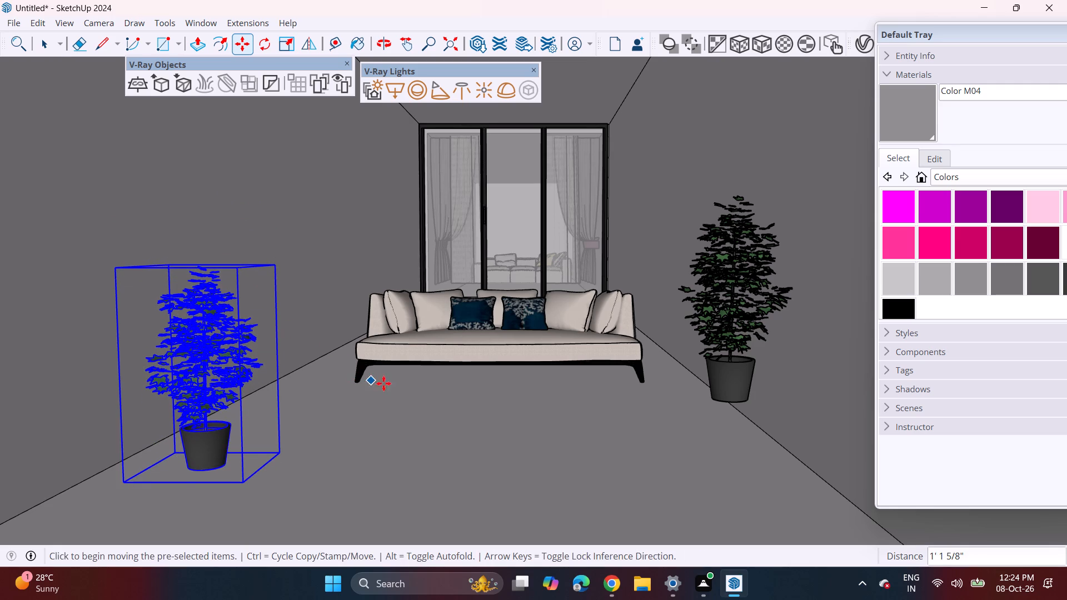
Move the potted plant on the right of the passage sofa down about 1' 1" to the floor.
key(space)
click(730, 323)
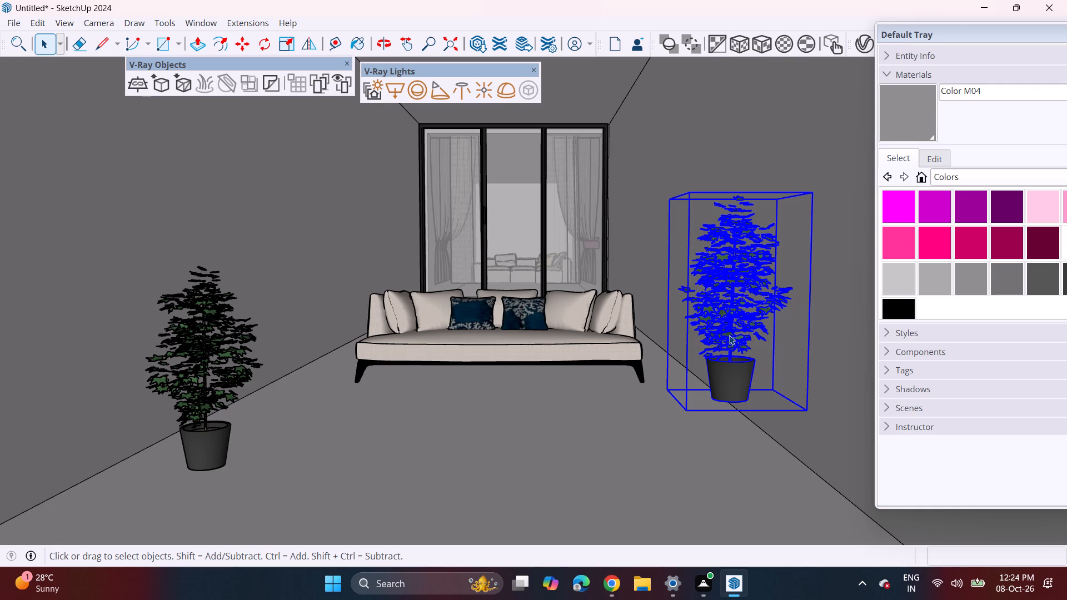
key(m)
click(738, 333)
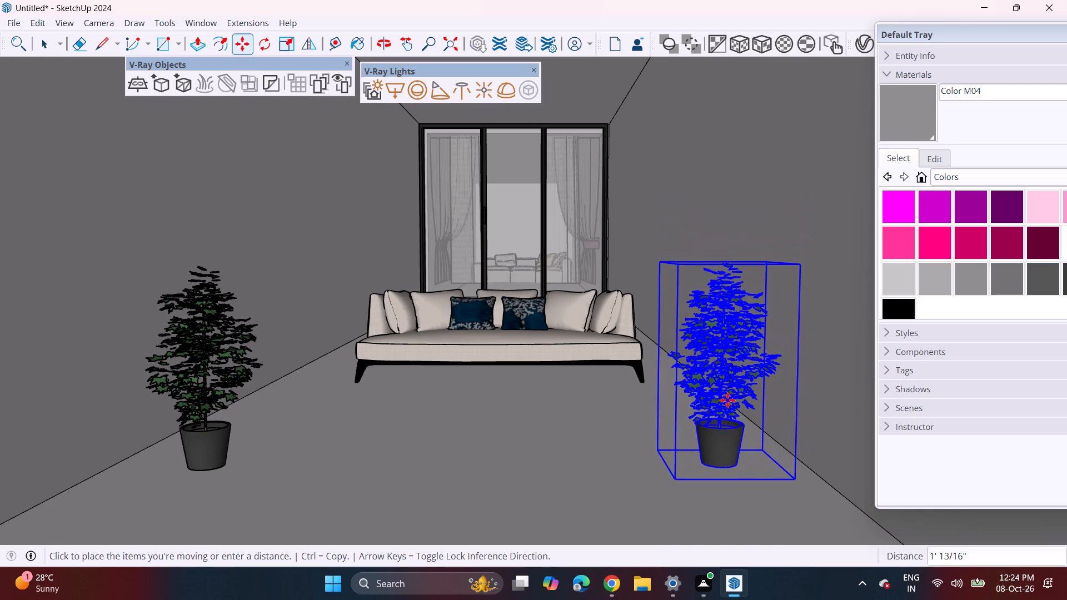
click(728, 402)
Scale the door on the passage's left wall downward until its bottom reaches the lowered floor.
scroll(441, 456, down, 3)
shift+middle_drag(441, 455, 483, 267)
scroll(454, 278, down, 12)
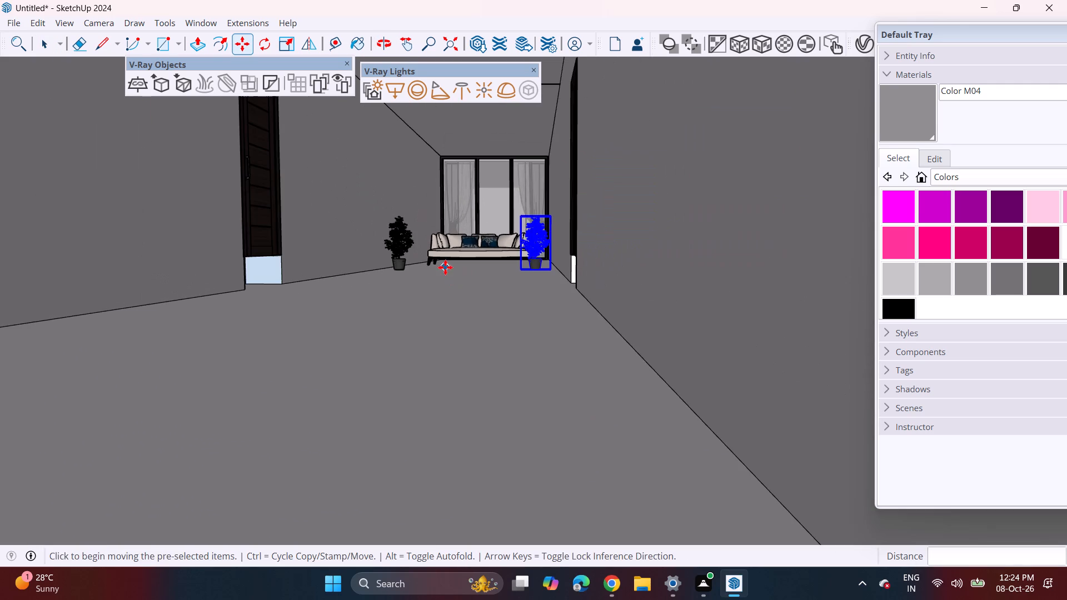
shift+middle_drag(434, 263, 463, 279)
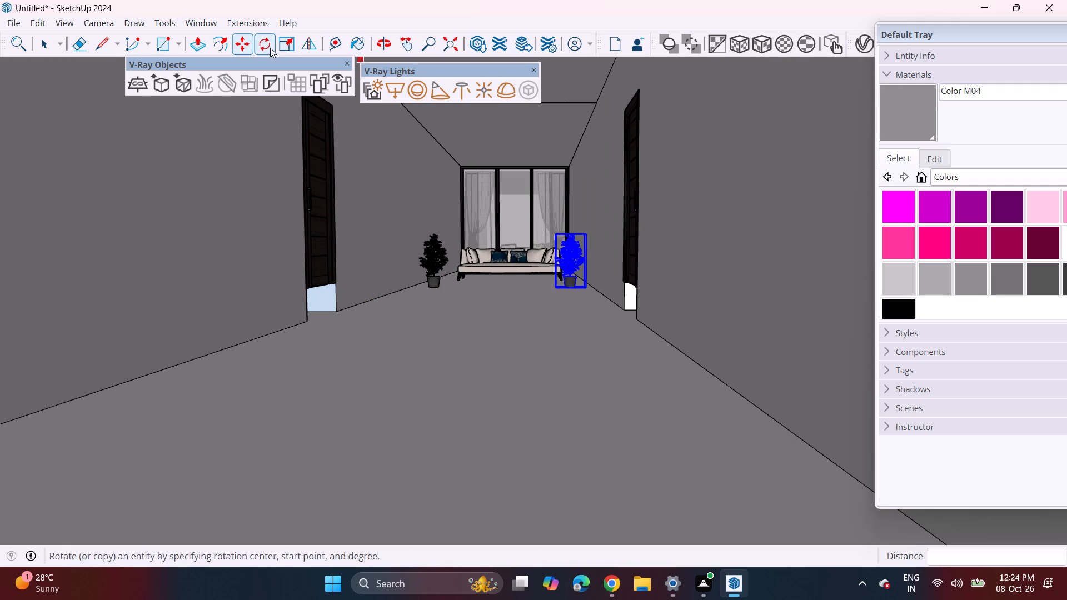
click(284, 41)
click(314, 271)
key(space)
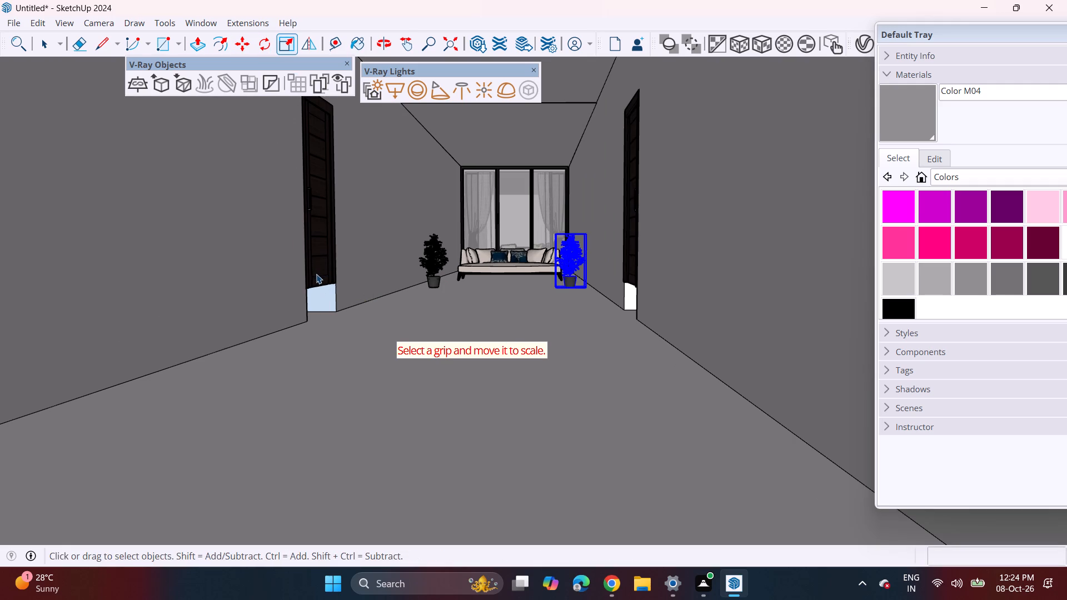
click(321, 267)
click(243, 46)
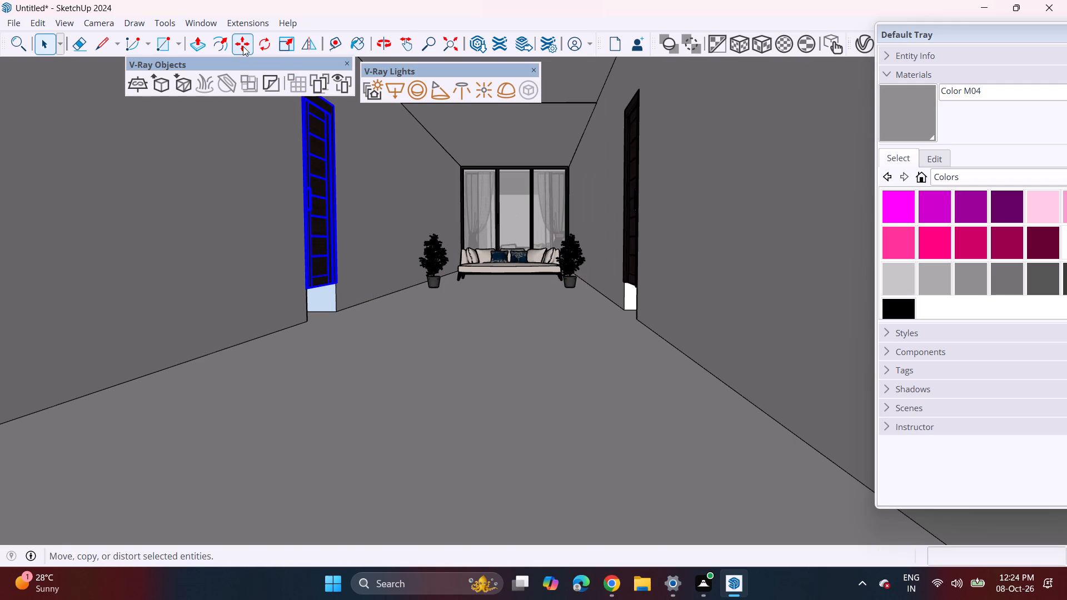
click(287, 49)
middle_click(332, 288)
scroll(313, 296, up, 5)
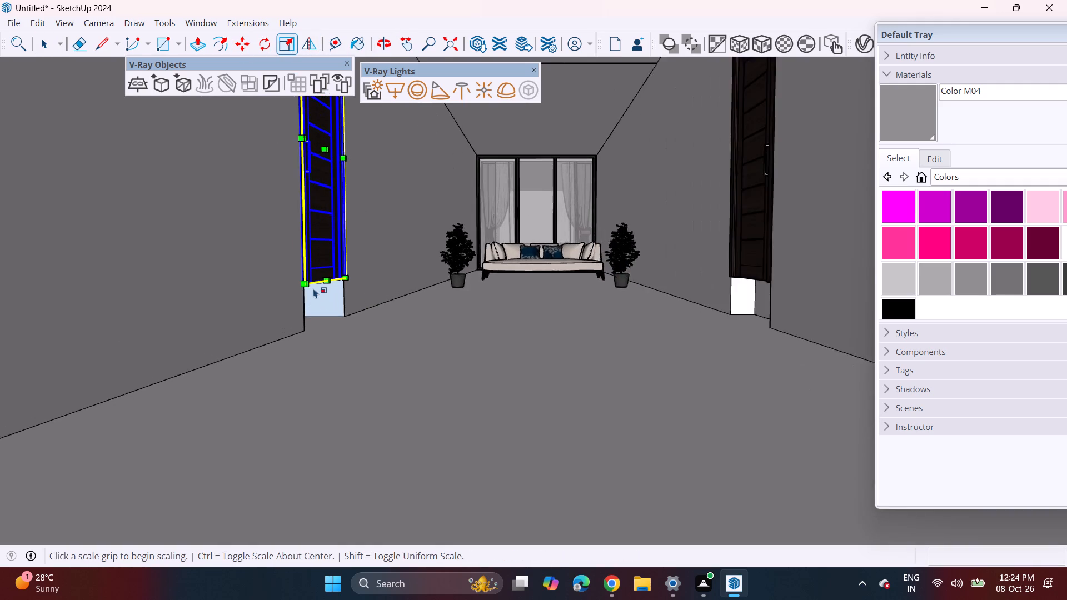
middle_drag(313, 285, 315, 256)
shift+middle_drag(327, 237, 334, 282)
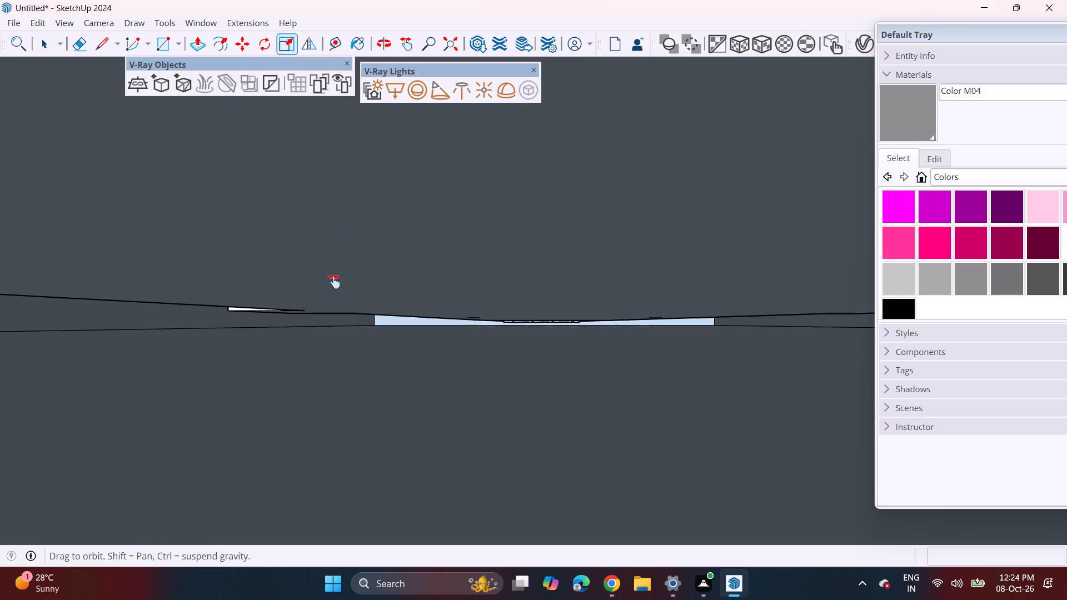
shift+middle_drag(334, 282, 334, 358)
scroll(320, 283, up, 2)
click(320, 274)
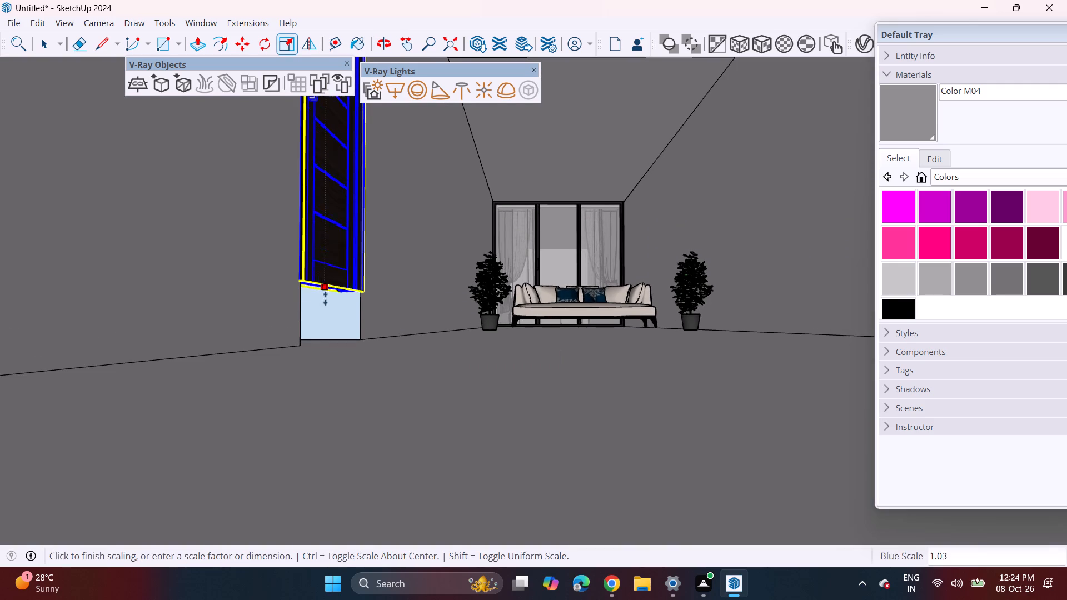
click(307, 347)
scroll(346, 335, down, 3)
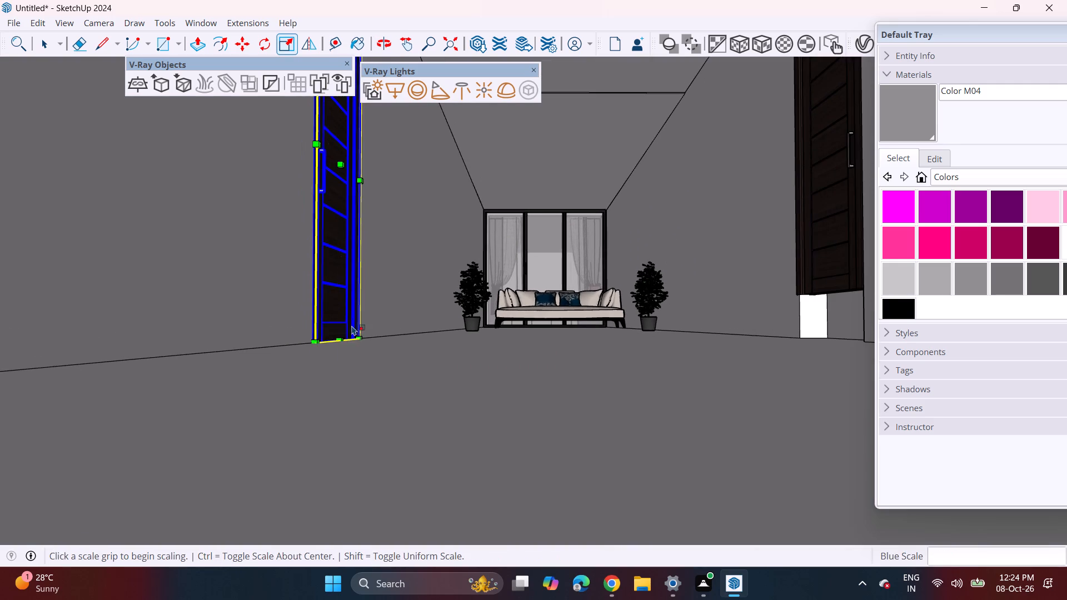
Scale the door on the passage's right wall downward by about 1.17 to reach the lowered floor.
shift+middle_drag(353, 325, 227, 430)
middle_drag(623, 414, 666, 422)
key(space)
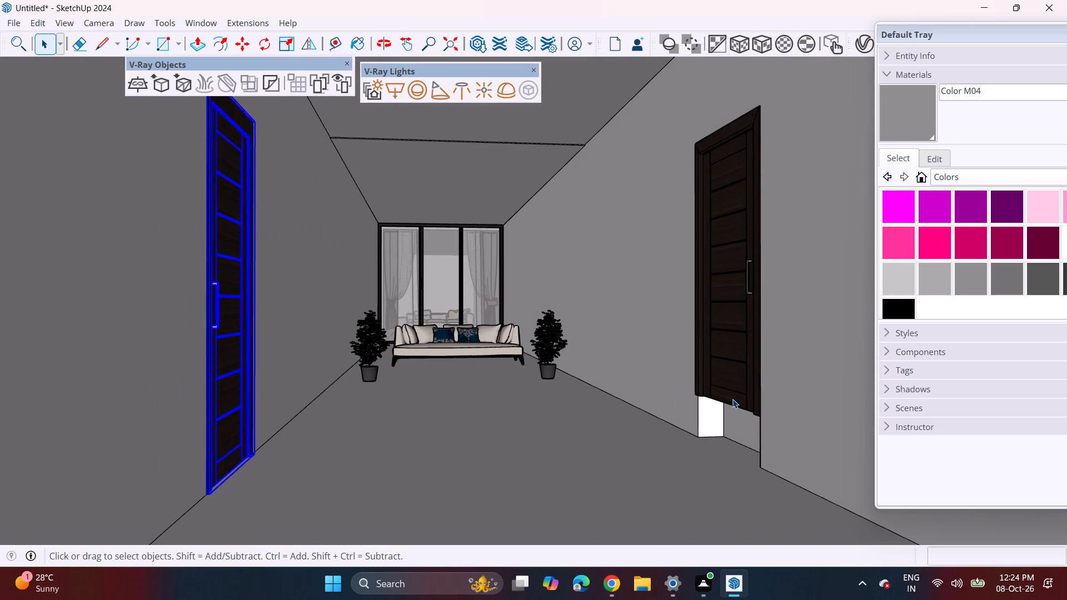
click(742, 386)
middle_drag(734, 403, 730, 332)
middle_click(732, 339)
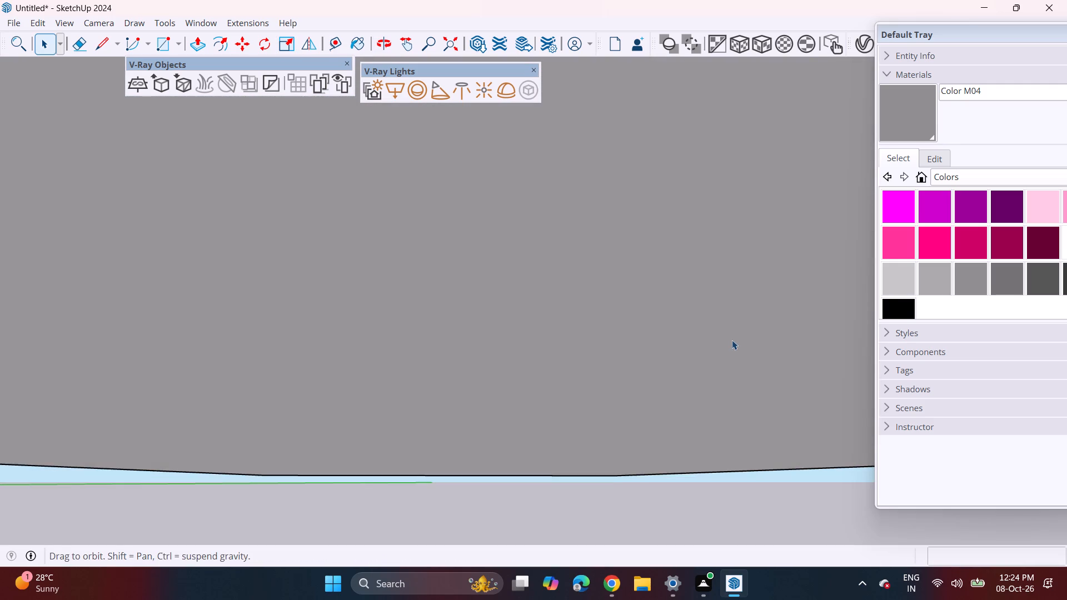
shift+middle_drag(719, 344, 683, 509)
shift+middle_drag(714, 351, 686, 469)
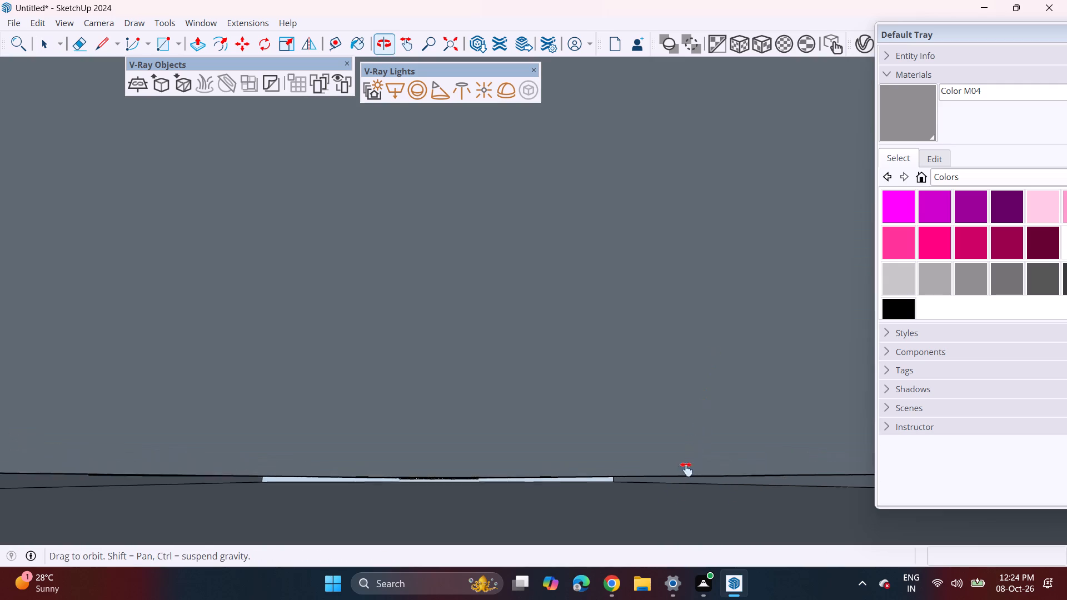
shift+middle_drag(686, 469, 674, 529)
scroll(722, 451, up, 2)
middle_click(723, 447)
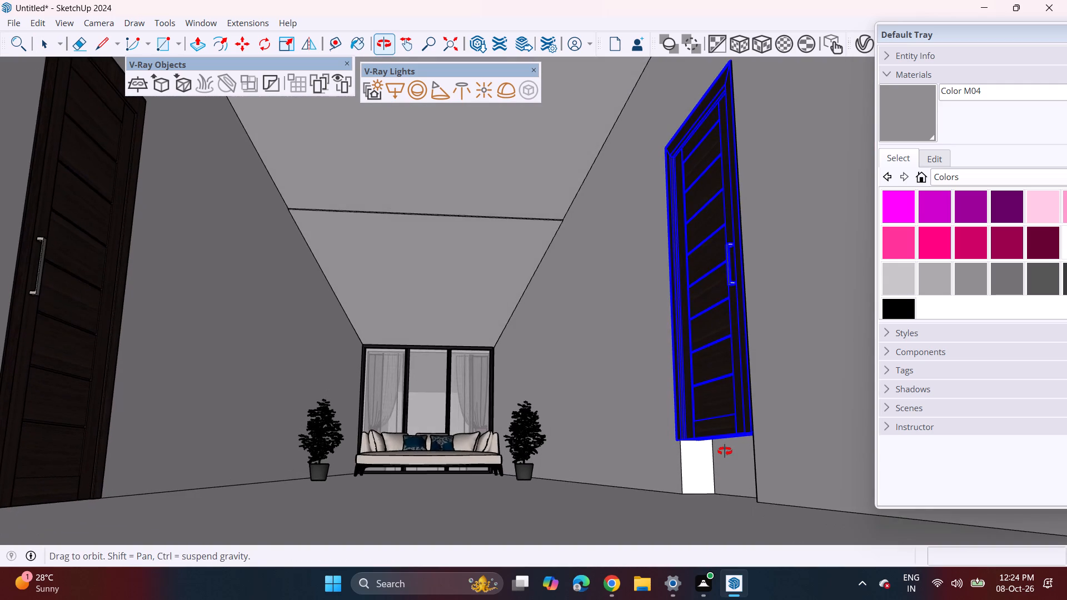
scroll(724, 438, up, 2)
key(m)
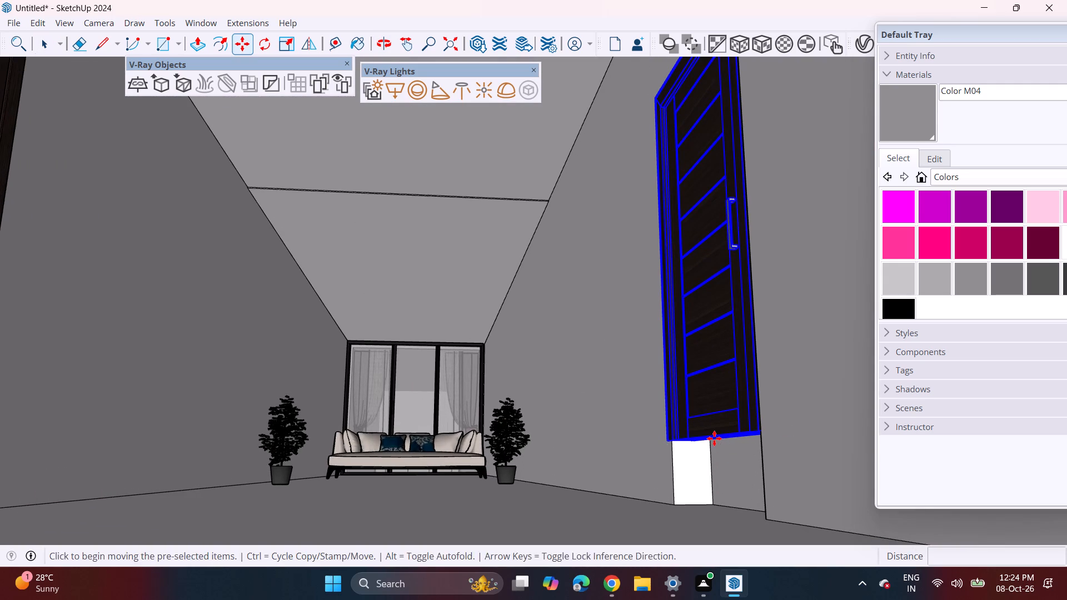
middle_drag(717, 444, 717, 430)
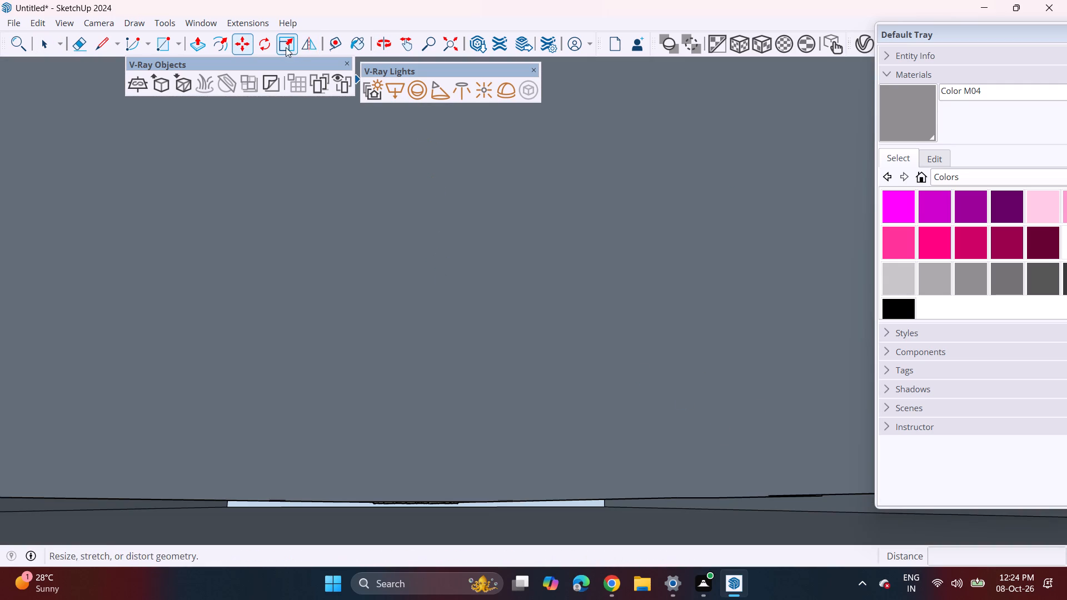
click(286, 47)
shift+middle_drag(580, 239, 527, 471)
shift+middle_drag(541, 363, 528, 429)
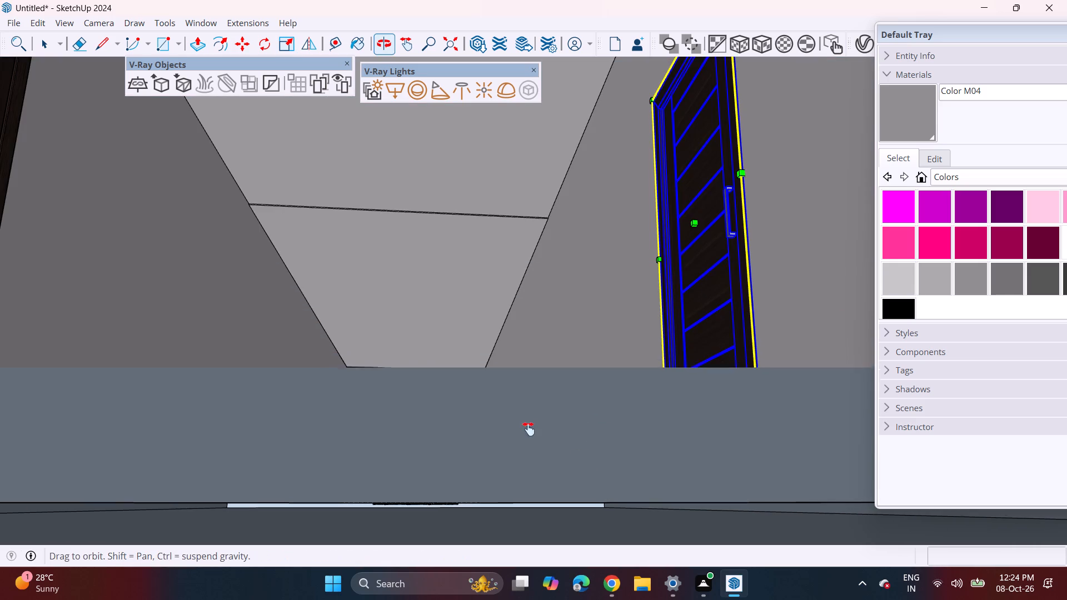
shift+middle_drag(528, 429, 501, 595)
click(720, 432)
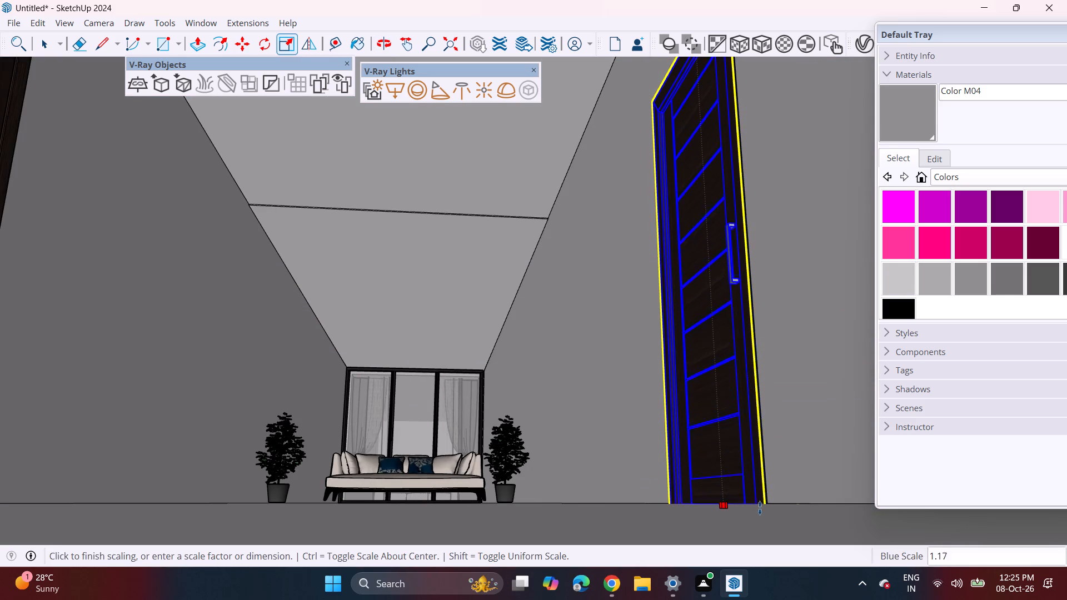
click(762, 510)
middle_drag(600, 433, 597, 506)
scroll(582, 468, down, 6)
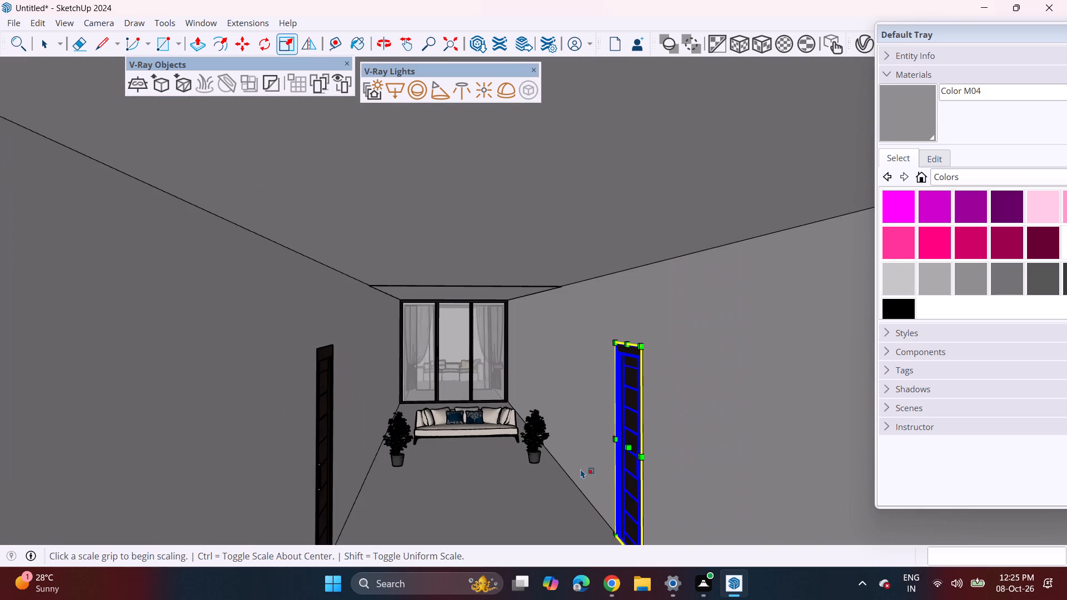
shift+middle_drag(574, 454, 544, 403)
scroll(534, 400, down, 8)
shift+middle_drag(523, 398, 467, 383)
shift+middle_drag(461, 381, 454, 379)
scroll(447, 380, down, 2)
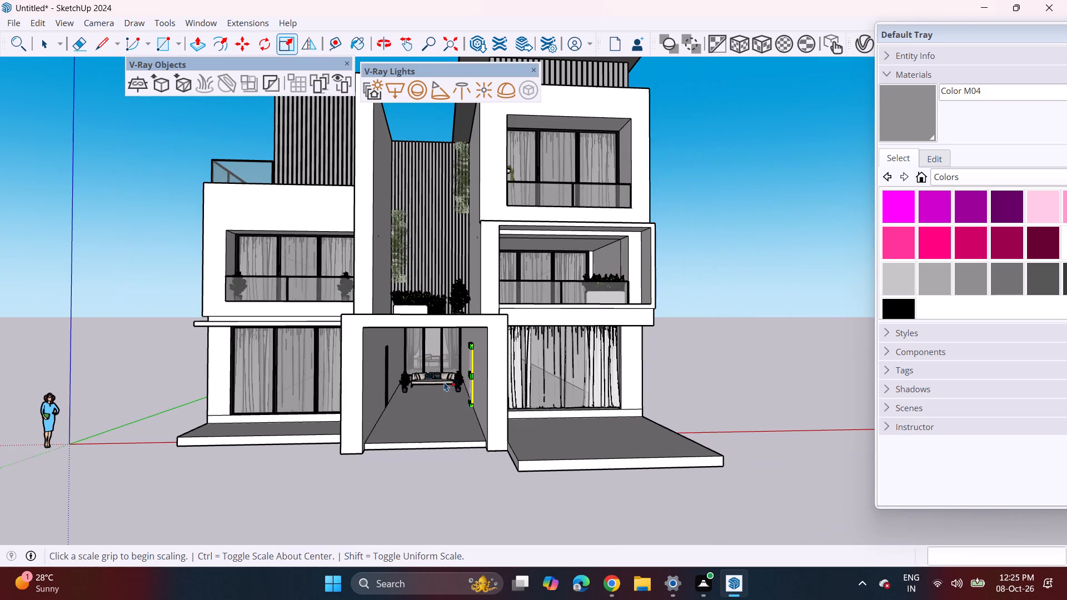
key(space)
click(691, 338)
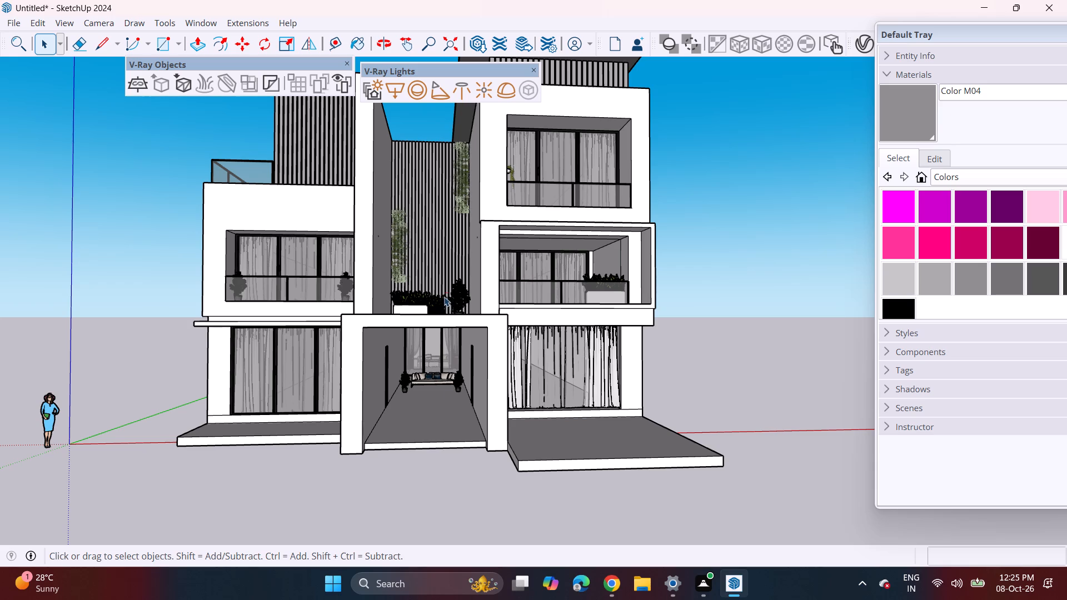
Copy the potted plant on the terrace above the entrance forward onto the entrance porch roof.
middle_drag(444, 297, 427, 336)
click(455, 316)
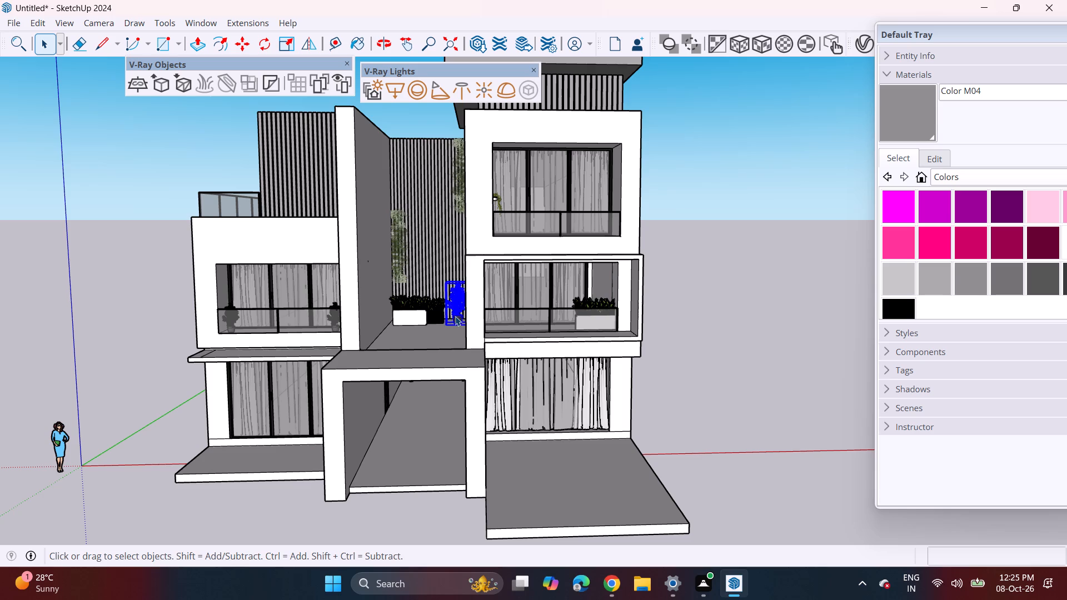
key(m)
click(457, 313)
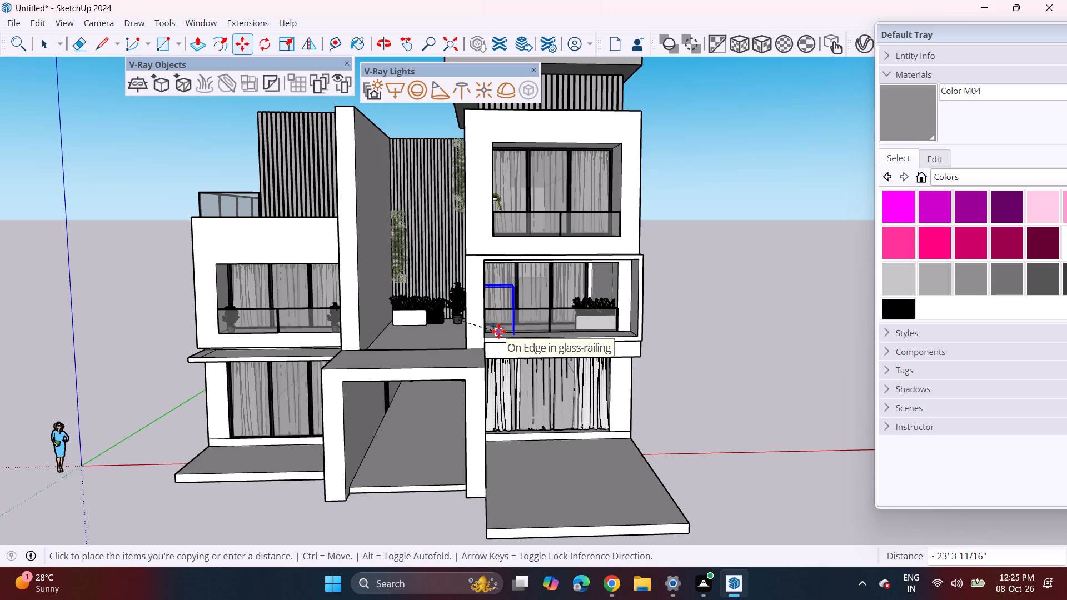
middle_drag(498, 331, 419, 368)
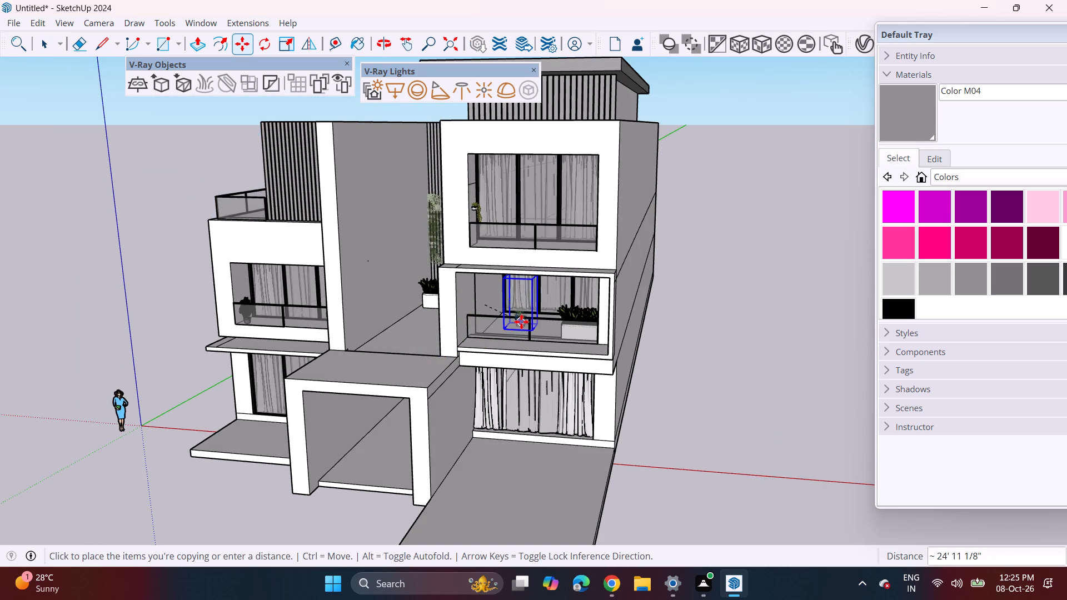
click(420, 378)
Move the copied potted plant from the porch roof to the left end of the right-hand first-floor balcony, behind the glass railing.
scroll(435, 372, up, 7)
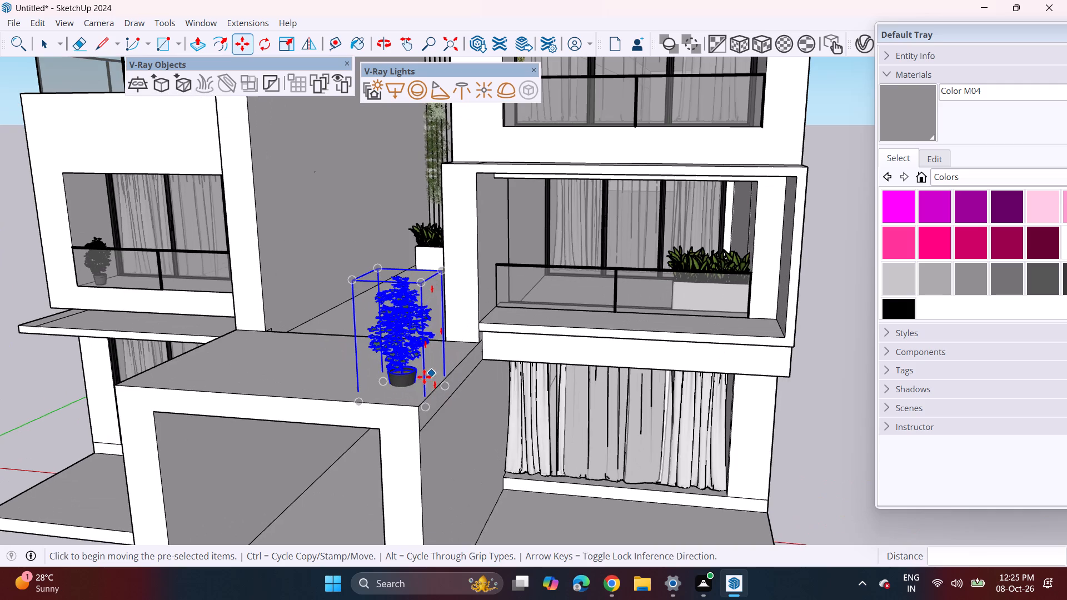
drag(429, 412, 436, 407)
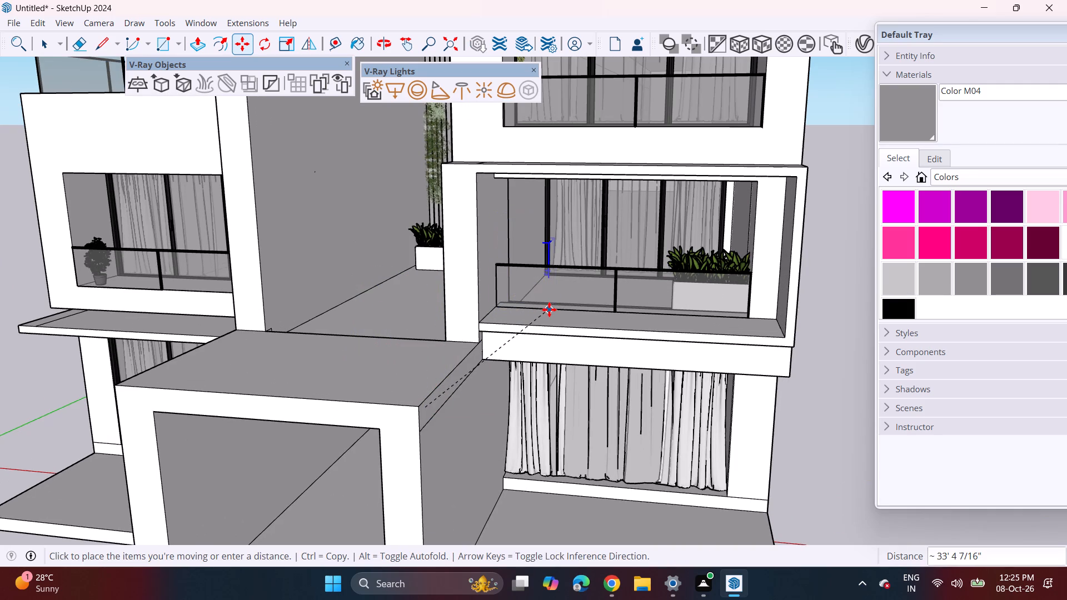
scroll(549, 309, up, 8)
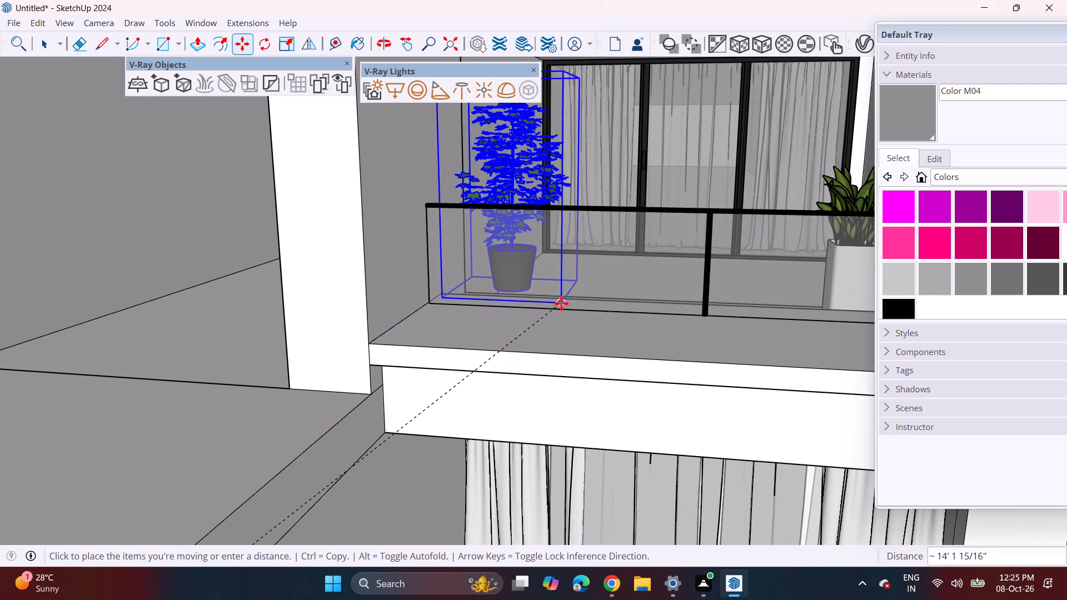
click(564, 316)
scroll(476, 164, down, 2)
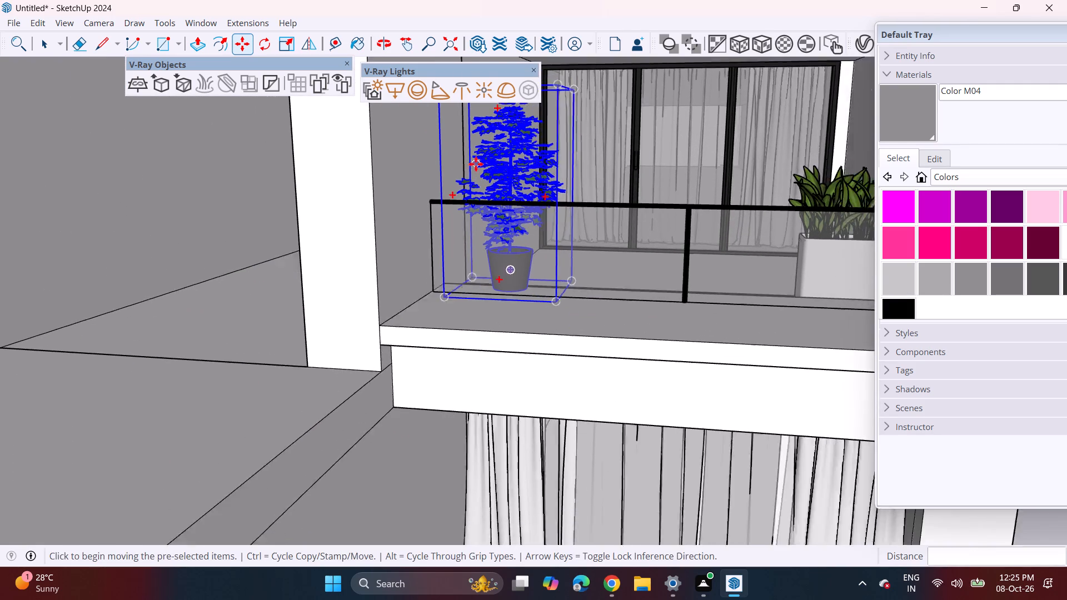
scroll(476, 164, down, 13)
middle_drag(475, 229, 493, 229)
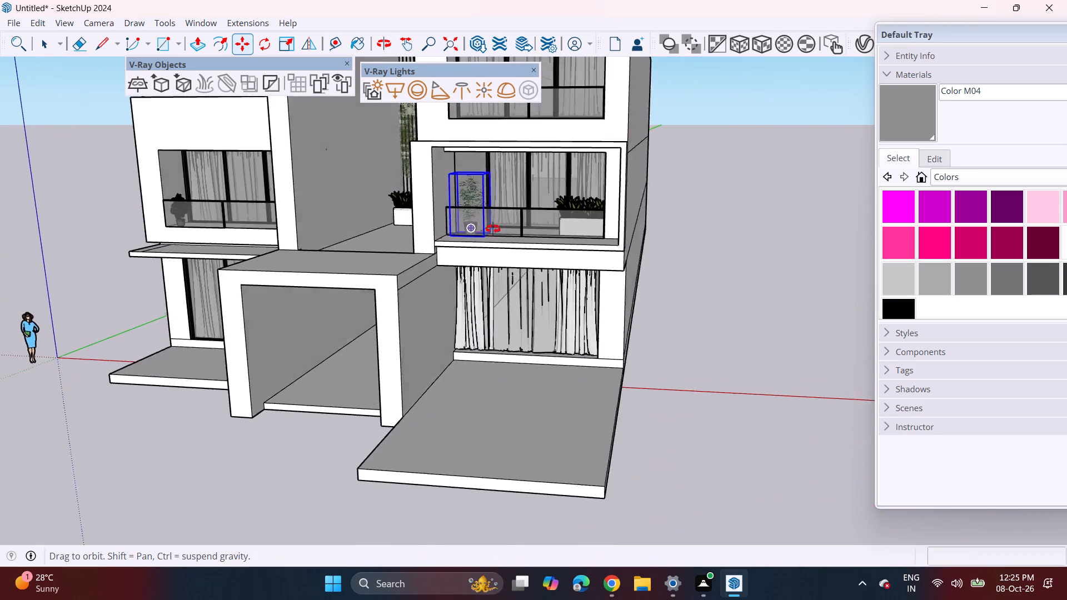
middle_drag(493, 229, 529, 217)
key(space)
click(692, 250)
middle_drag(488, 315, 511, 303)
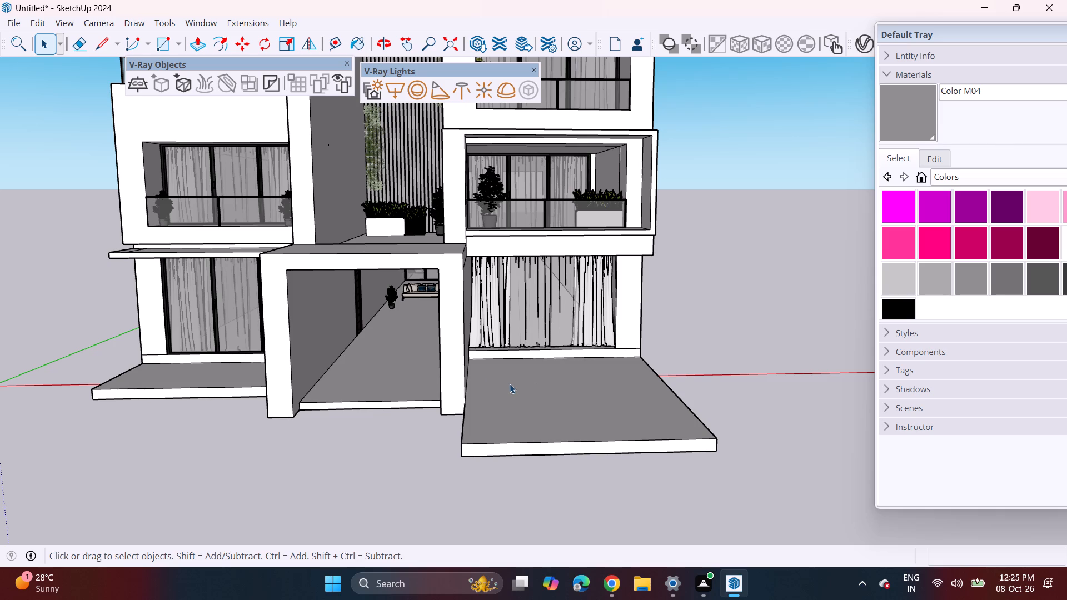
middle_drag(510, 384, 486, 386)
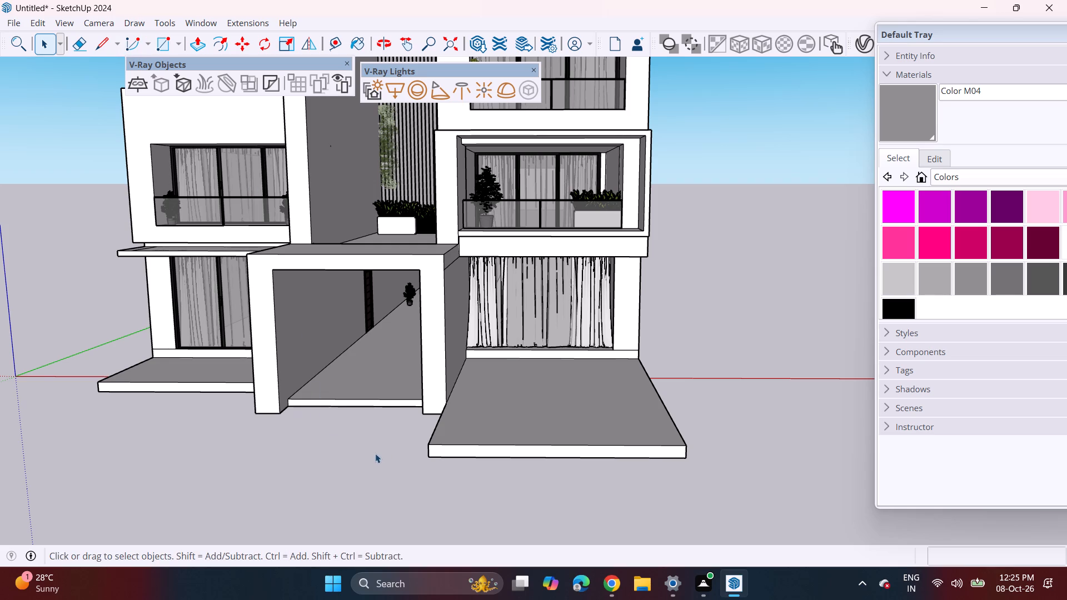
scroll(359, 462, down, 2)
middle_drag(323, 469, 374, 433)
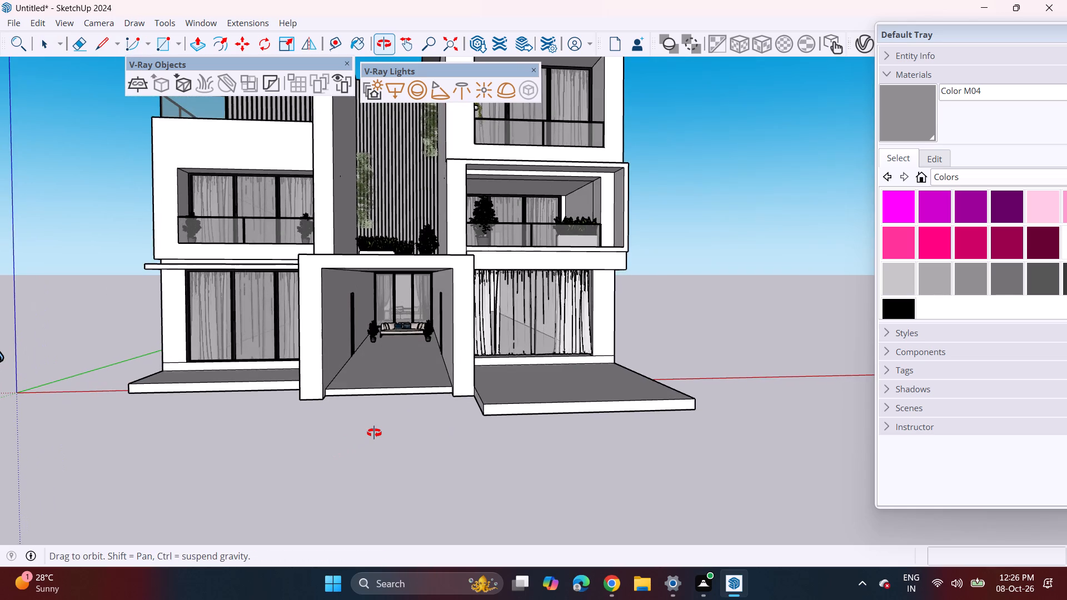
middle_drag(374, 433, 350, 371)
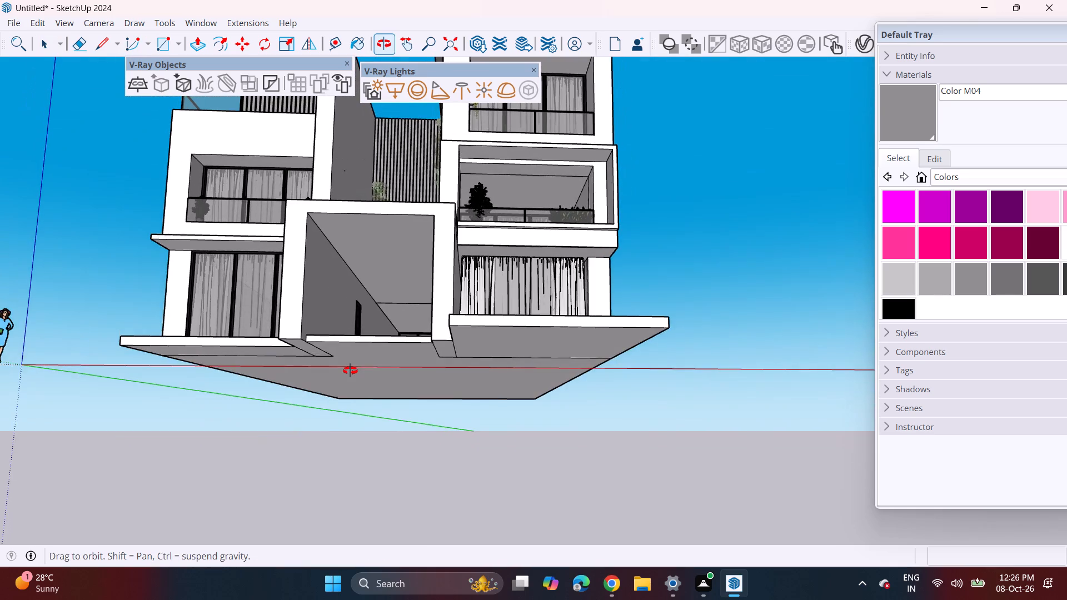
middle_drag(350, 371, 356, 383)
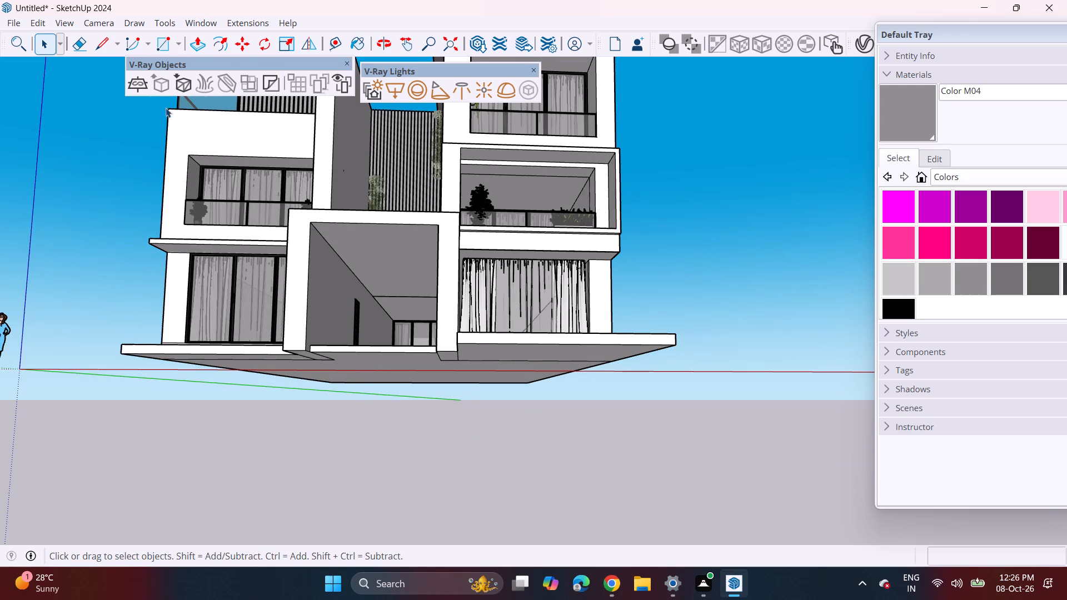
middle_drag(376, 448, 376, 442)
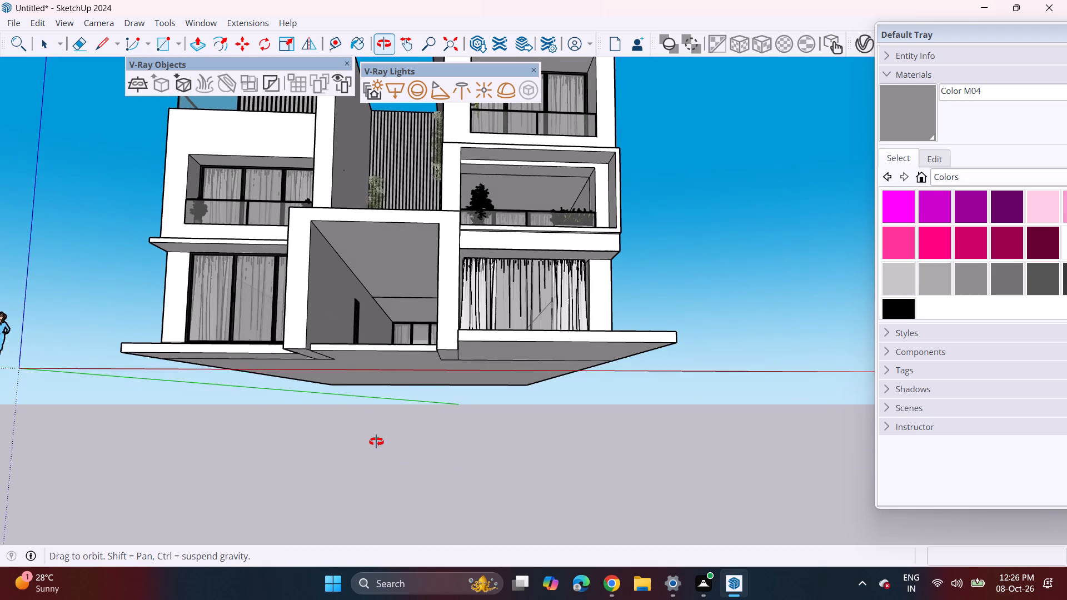
Draw a vertical rotated rectangle along the full rear bottom edge of the house base, extending 6 inches downward.
middle_drag(376, 442, 287, 366)
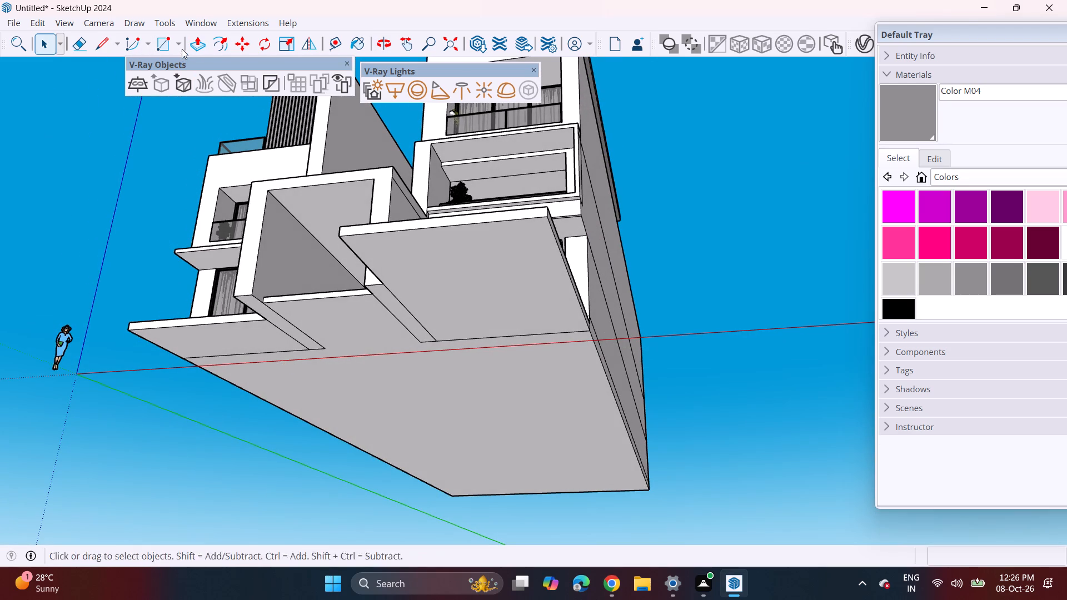
click(180, 50)
click(200, 72)
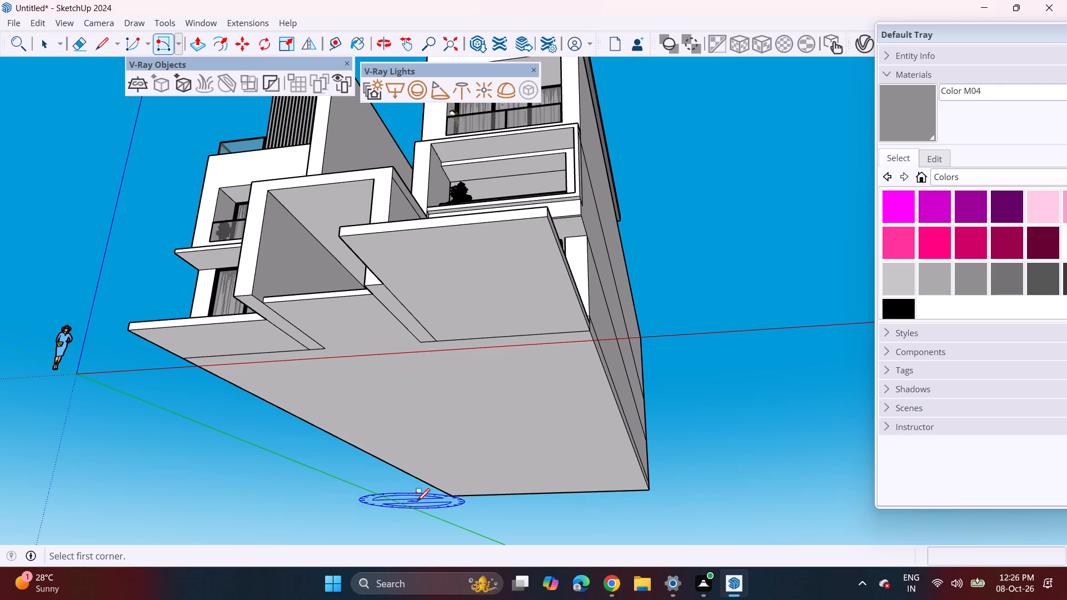
click(449, 494)
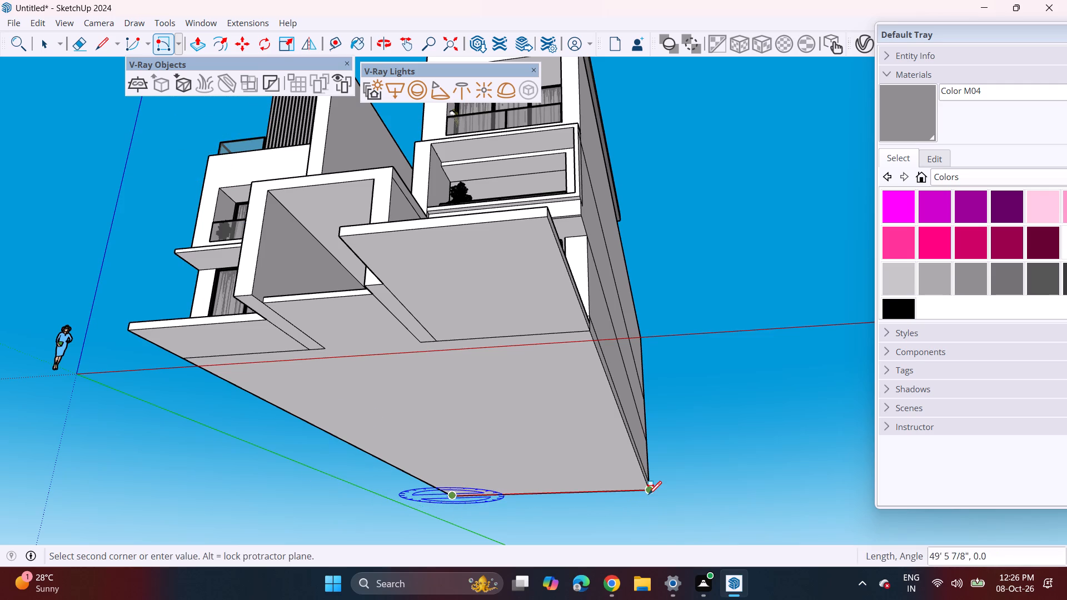
click(647, 493)
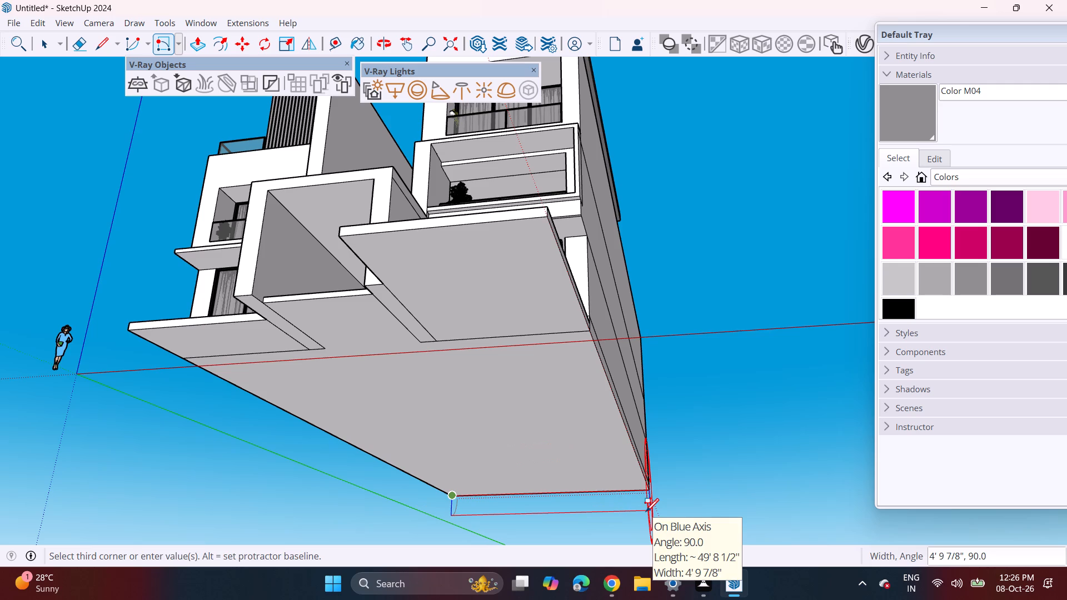
key(6)
key(Return)
Push/Pull the thin rear strip forward under the whole house and past its front, about 184 ft, to form a ground slab.
scroll(622, 448, up, 2)
middle_drag(624, 469, 633, 480)
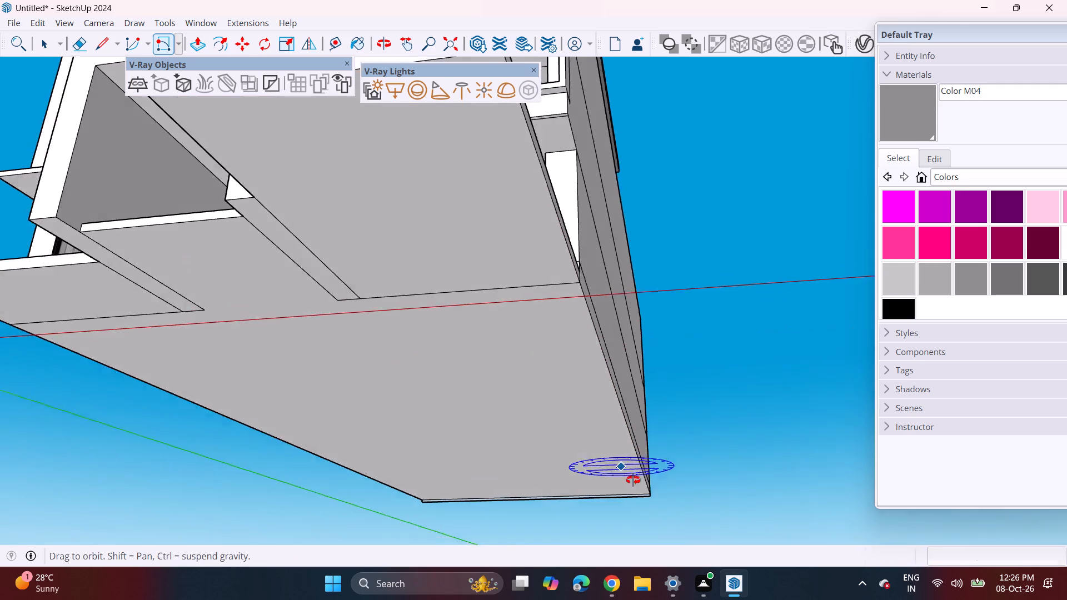
middle_drag(633, 480, 636, 492)
scroll(636, 492, up, 4)
key(p)
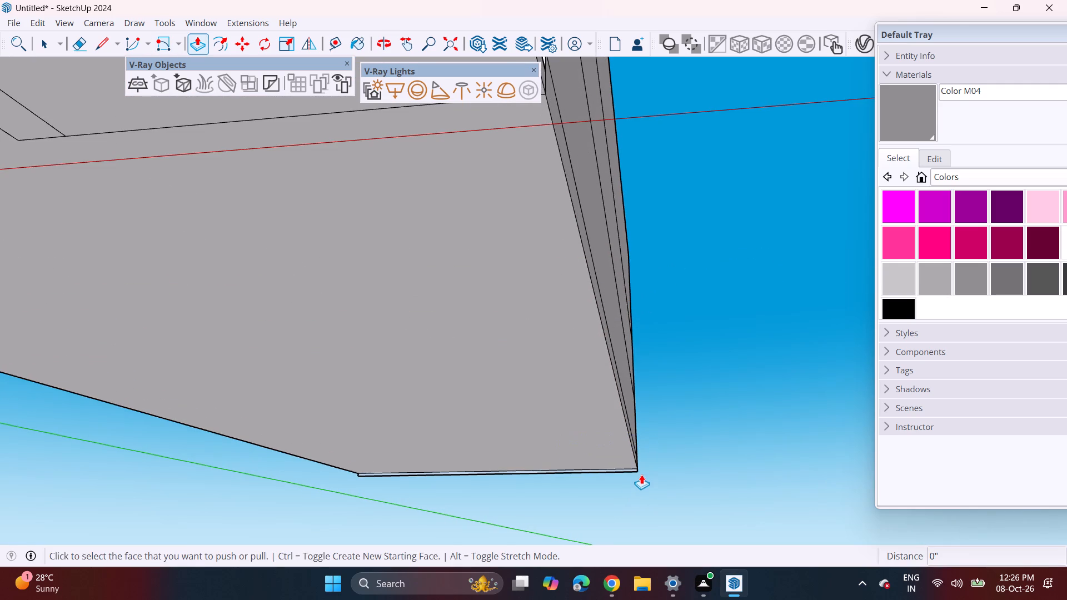
click(629, 470)
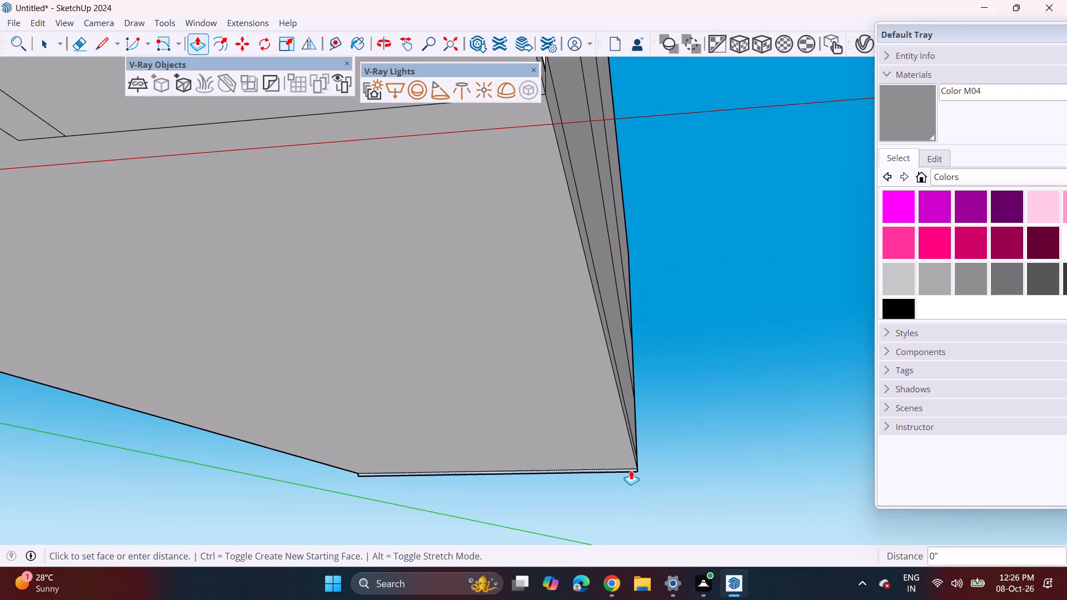
middle_drag(601, 366, 625, 442)
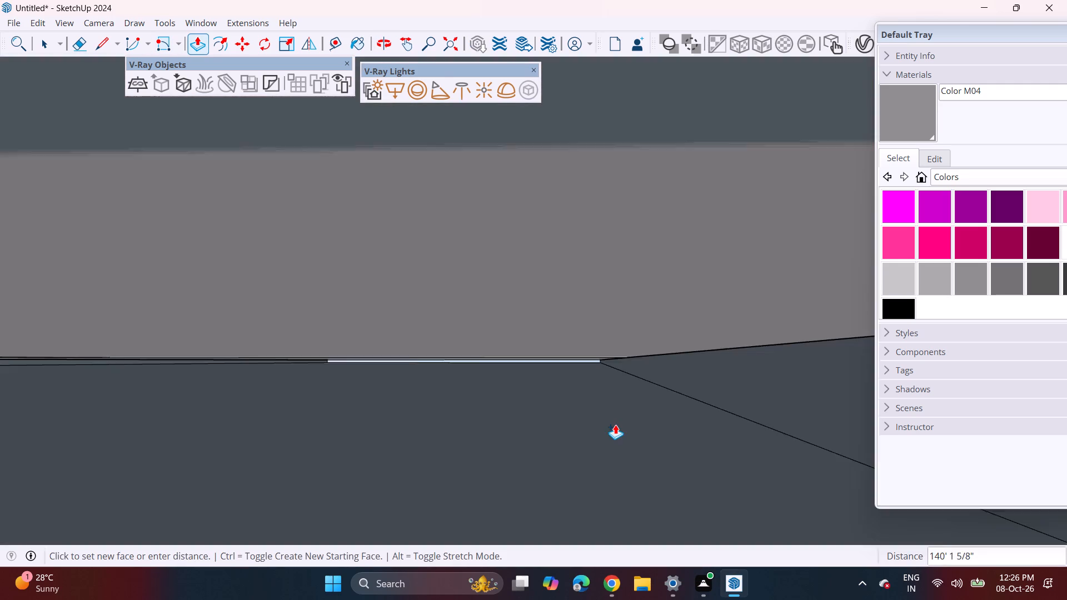
scroll(608, 411, down, 20)
scroll(608, 411, down, 18)
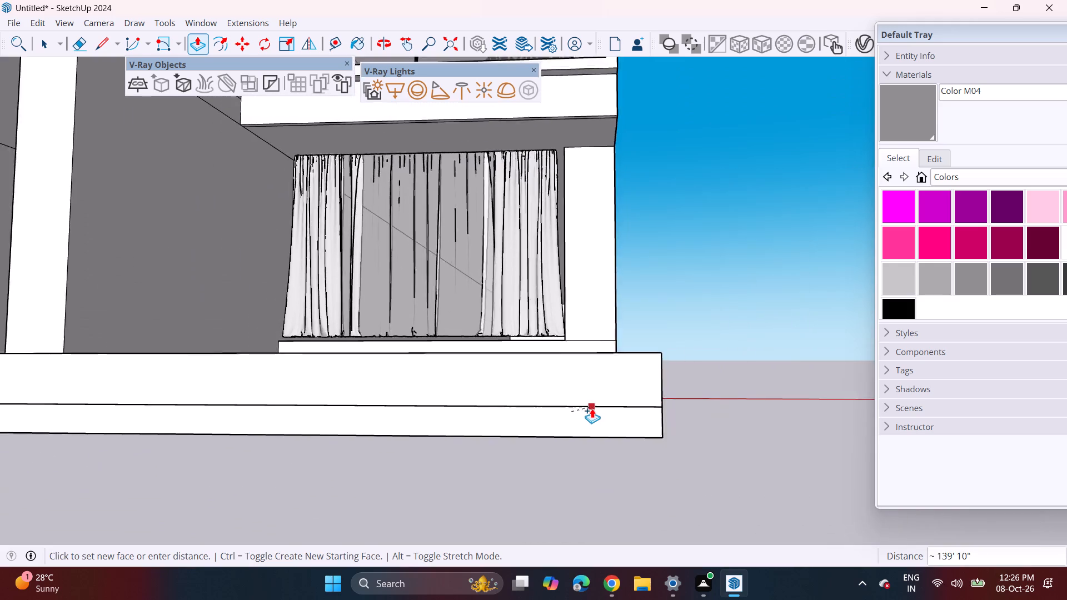
scroll(592, 408, down, 20)
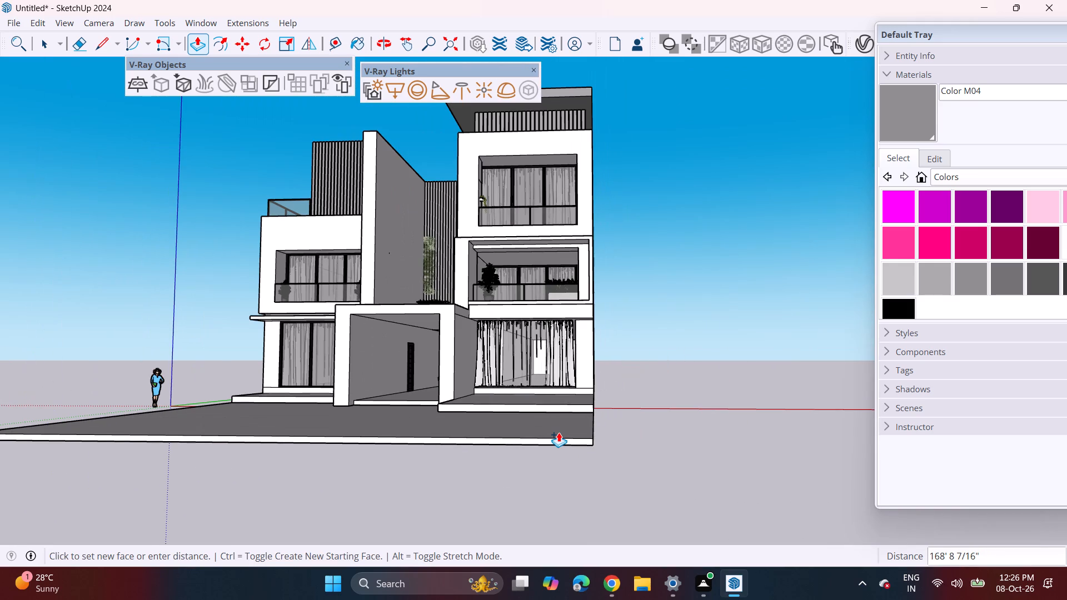
scroll(559, 432, down, 3)
middle_drag(557, 433, 604, 477)
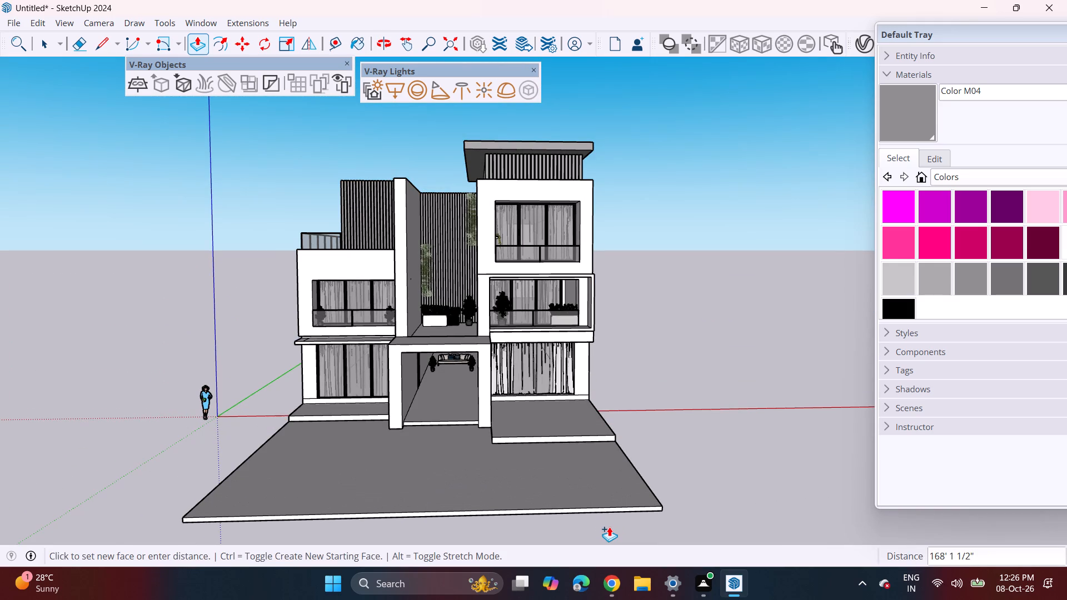
scroll(600, 539, down, 2)
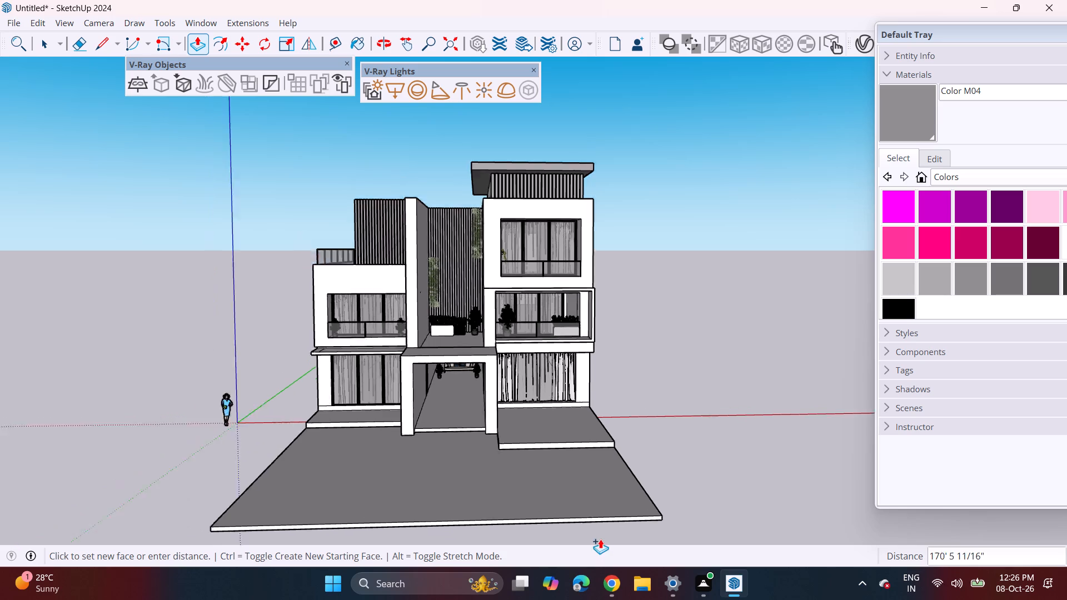
scroll(600, 539, down, 1)
shift+middle_drag(597, 528, 589, 392)
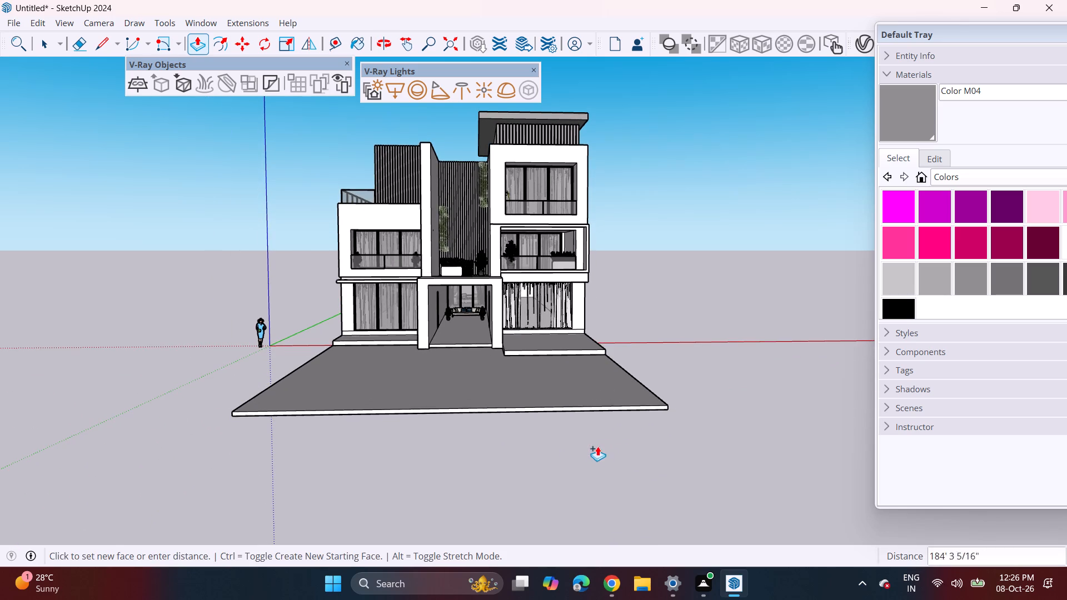
click(600, 466)
Extend the right and left side faces of the ground slab outward by about 32 ft each.
middle_drag(719, 397, 557, 393)
click(341, 375)
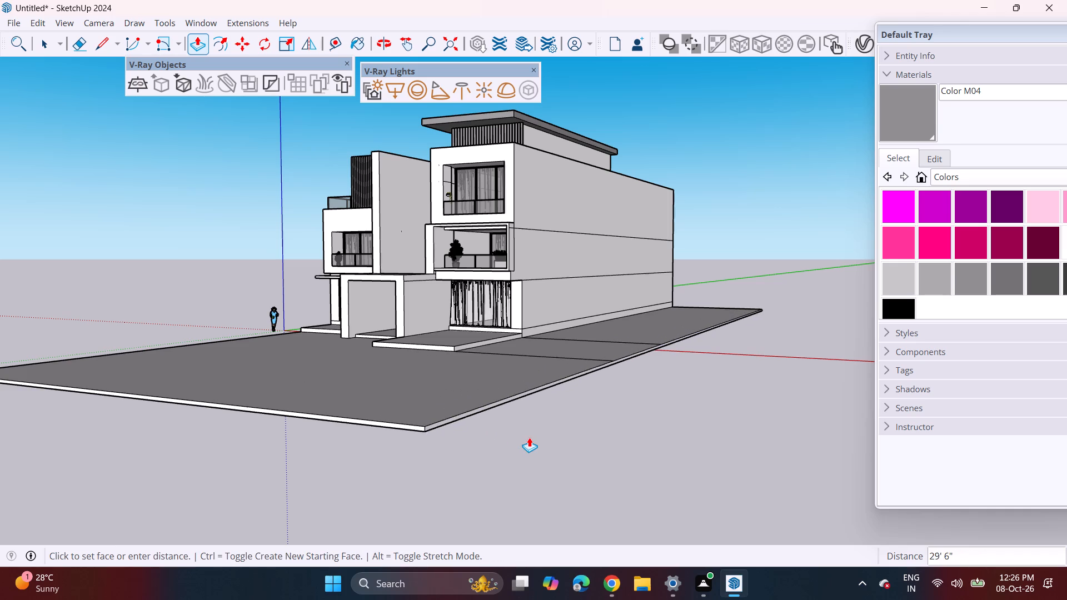
click(546, 439)
middle_drag(254, 343, 525, 358)
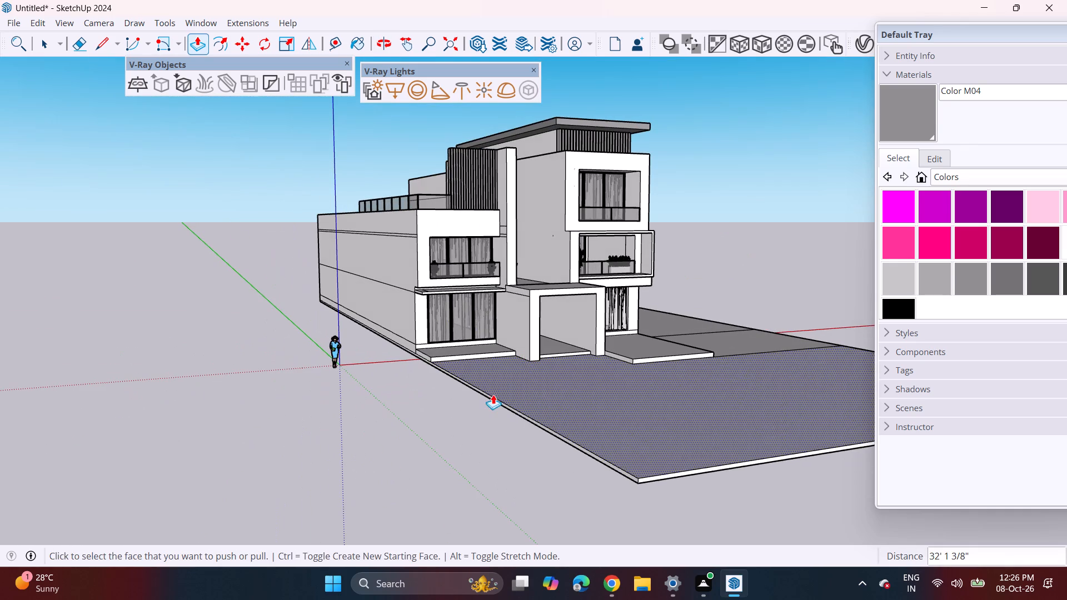
double_click(492, 401)
double_click(496, 401)
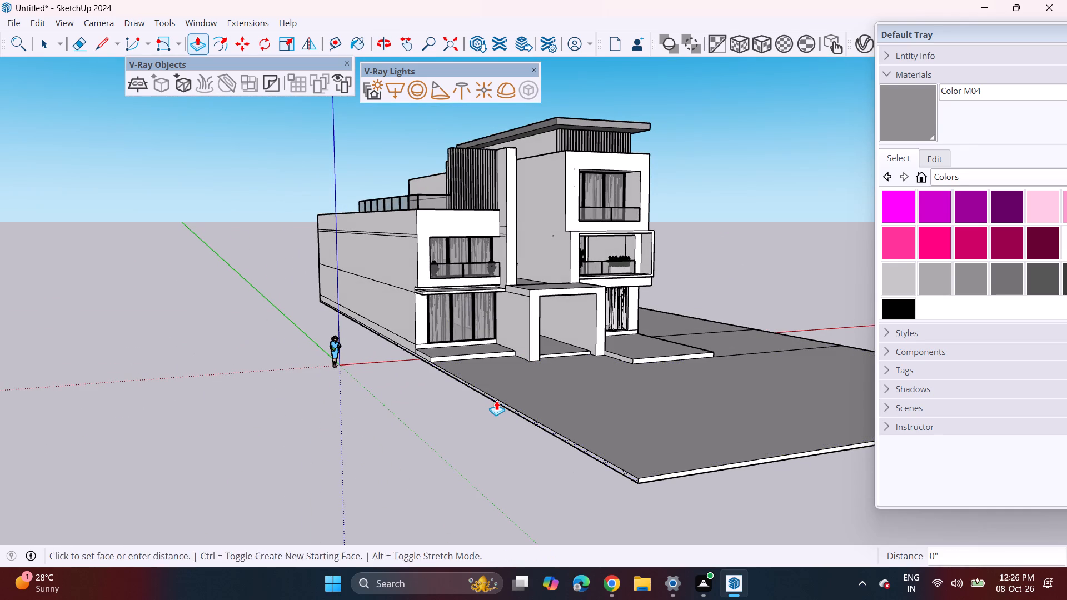
middle_drag(641, 444, 509, 471)
middle_click(520, 473)
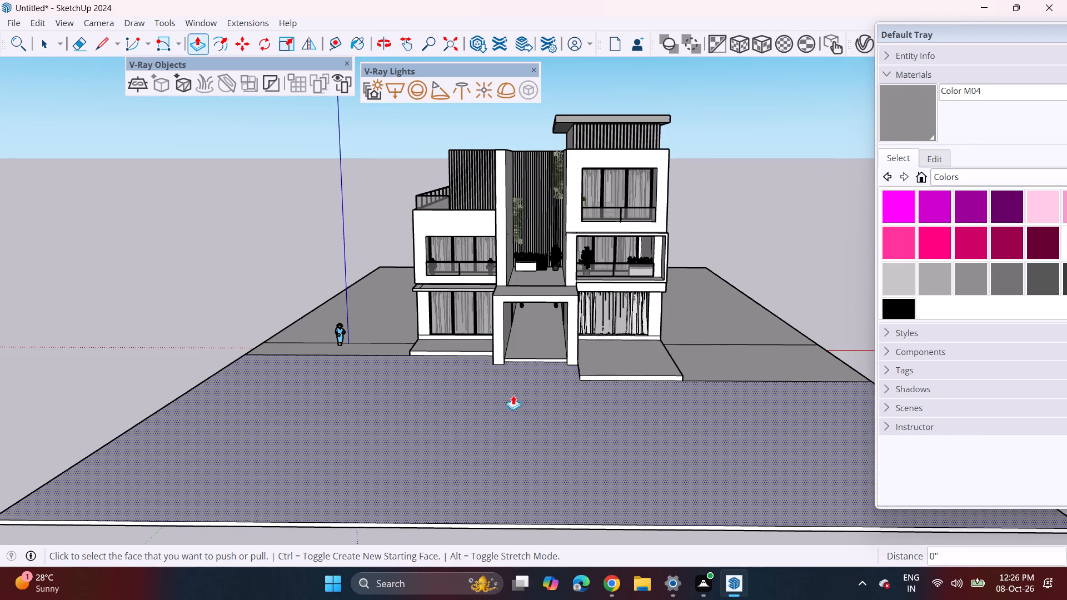
Erase the human scale figure and the leftover dividing lines on the ground slab beside the house.
click(79, 46)
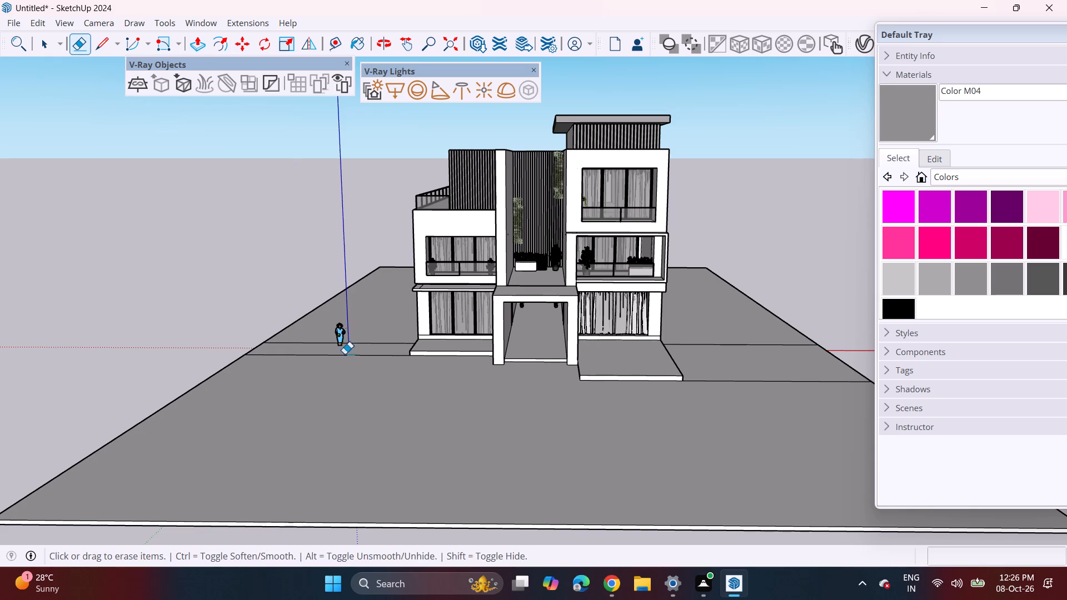
drag(367, 348, 361, 359)
click(340, 335)
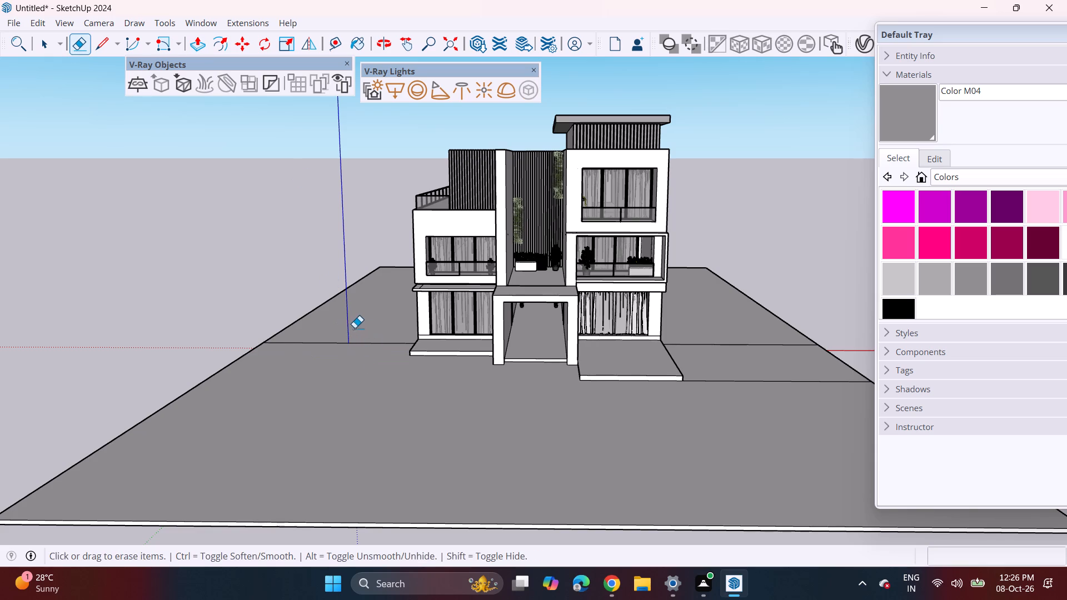
click(372, 345)
drag(710, 333, 740, 444)
Examine the house front and the surrounding ground slab from low and raised front views.
middle_drag(633, 458, 633, 379)
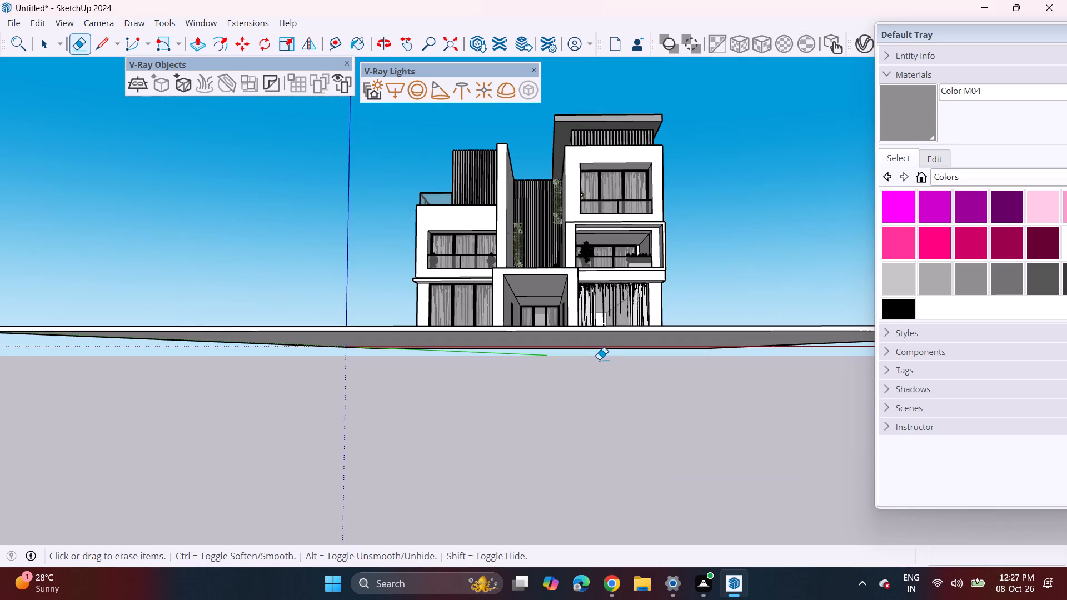
shift+middle_drag(598, 358, 599, 441)
middle_drag(600, 449, 604, 431)
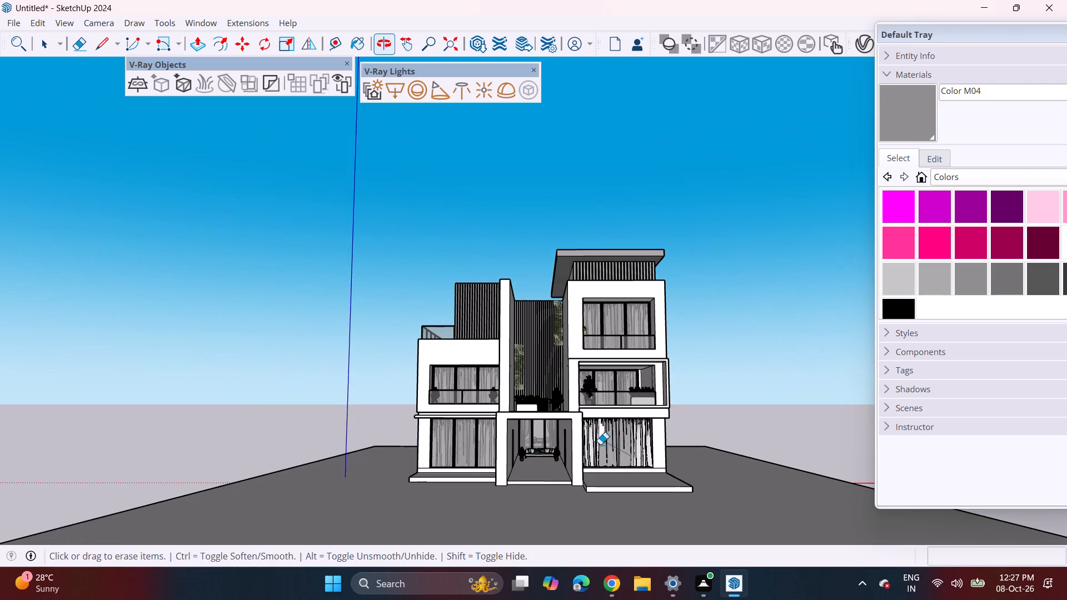
middle_drag(608, 441, 591, 427)
middle_drag(550, 437, 560, 458)
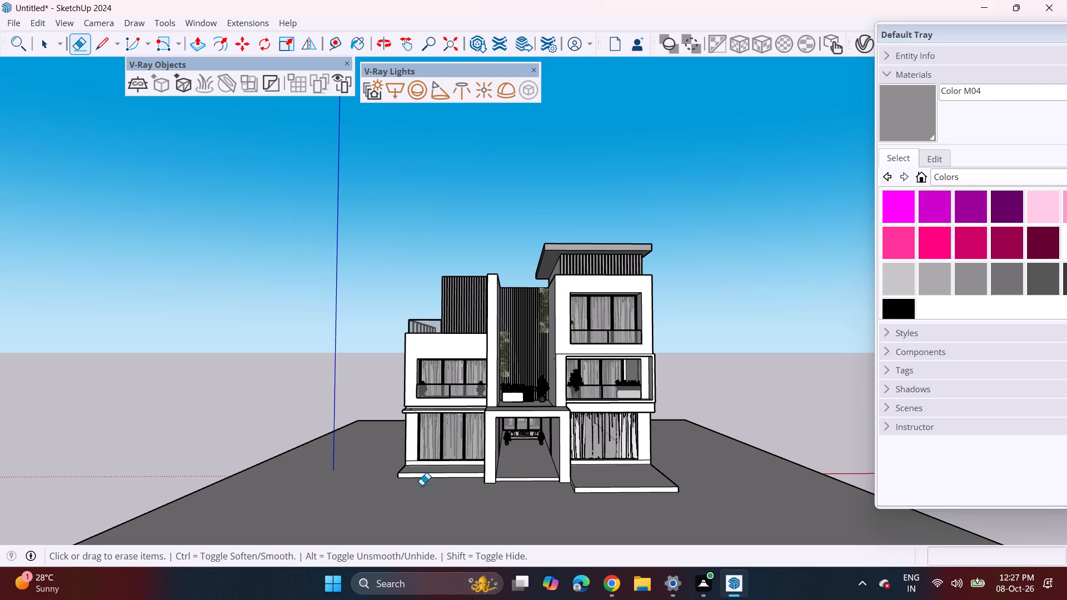
shift+middle_drag(540, 526, 509, 445)
middle_click(490, 441)
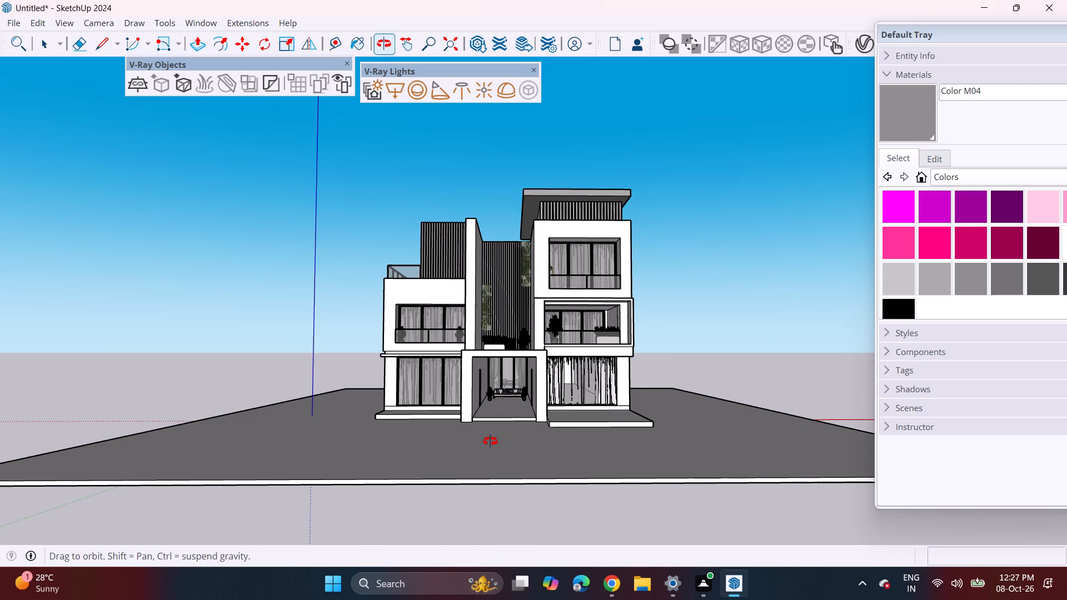
scroll(503, 425, up, 2)
shift+middle_drag(507, 423, 505, 459)
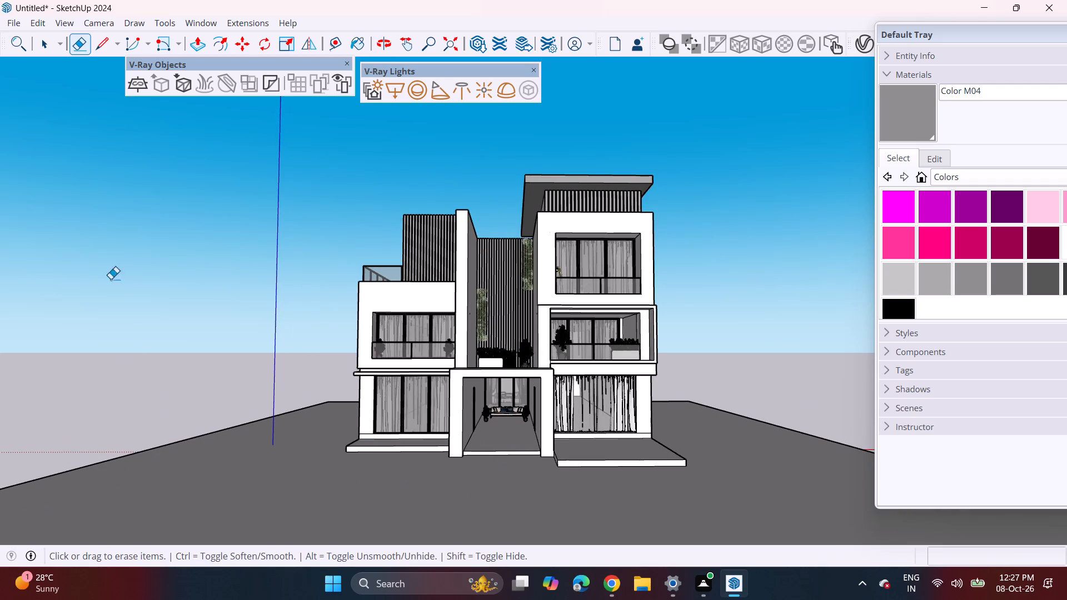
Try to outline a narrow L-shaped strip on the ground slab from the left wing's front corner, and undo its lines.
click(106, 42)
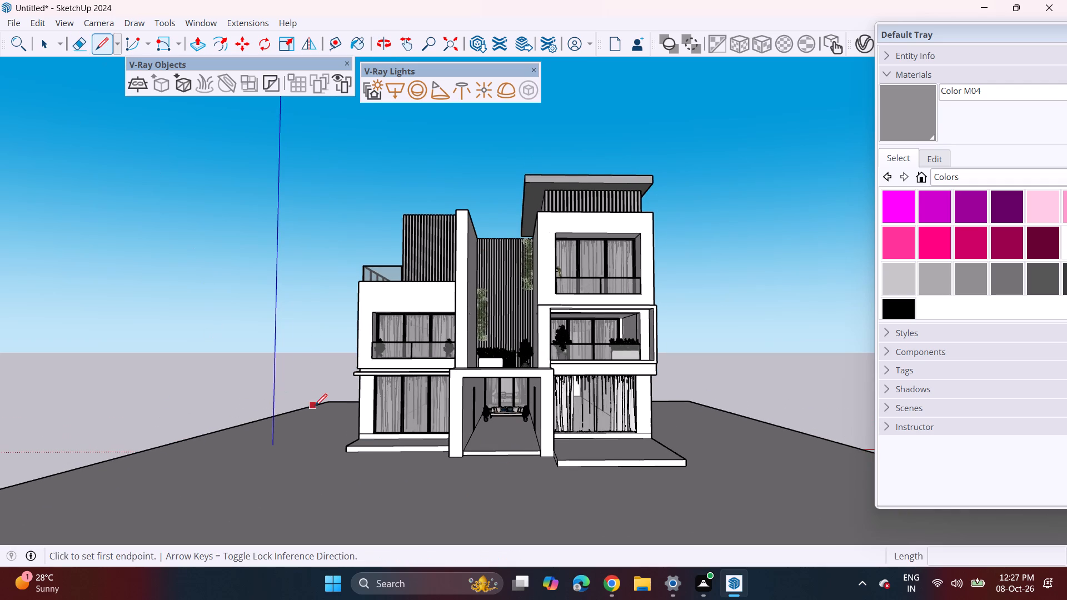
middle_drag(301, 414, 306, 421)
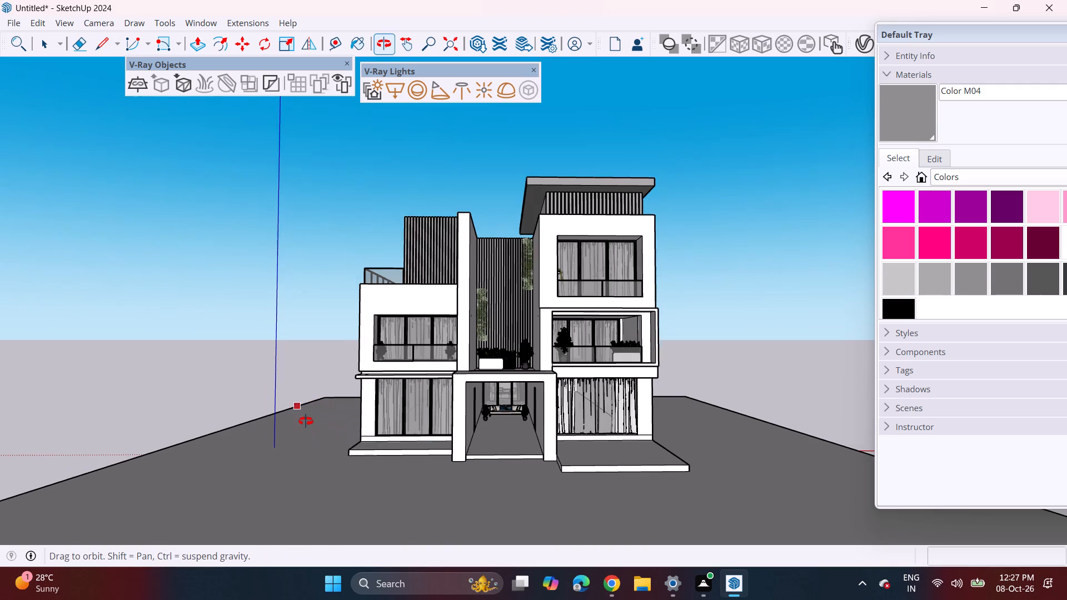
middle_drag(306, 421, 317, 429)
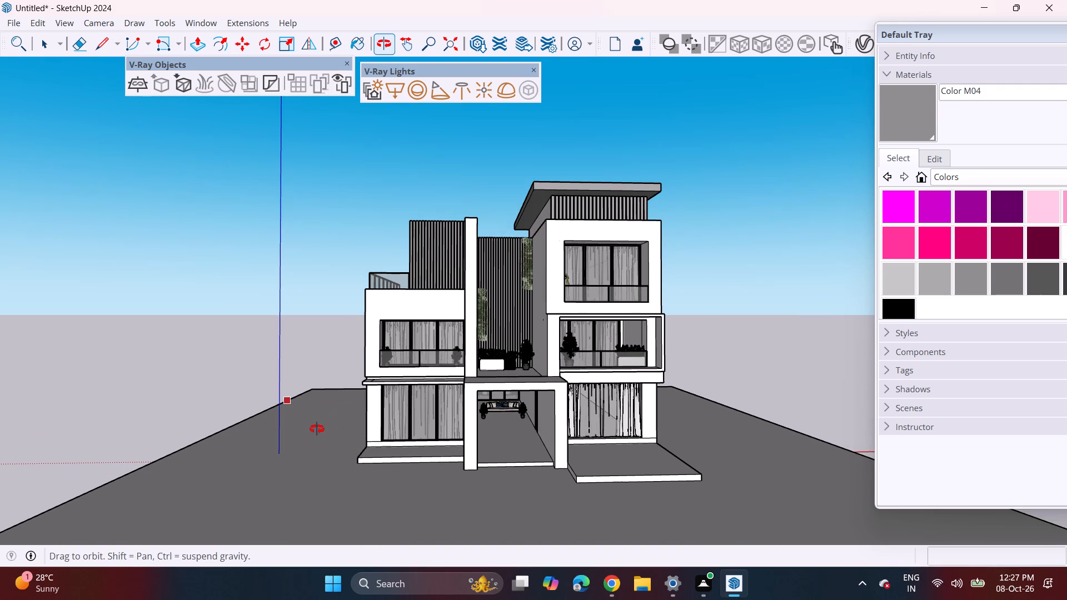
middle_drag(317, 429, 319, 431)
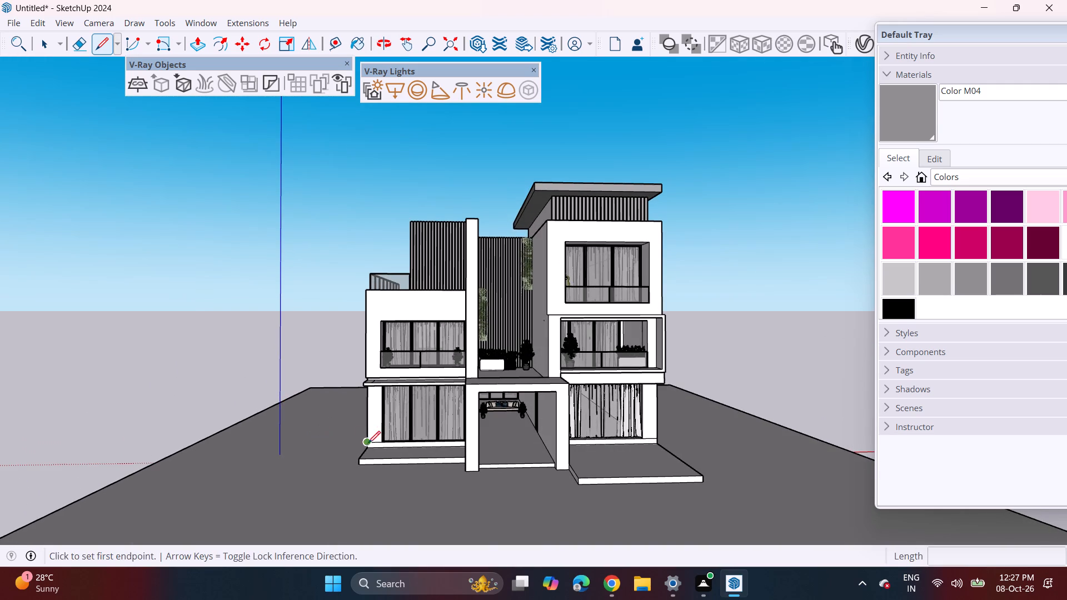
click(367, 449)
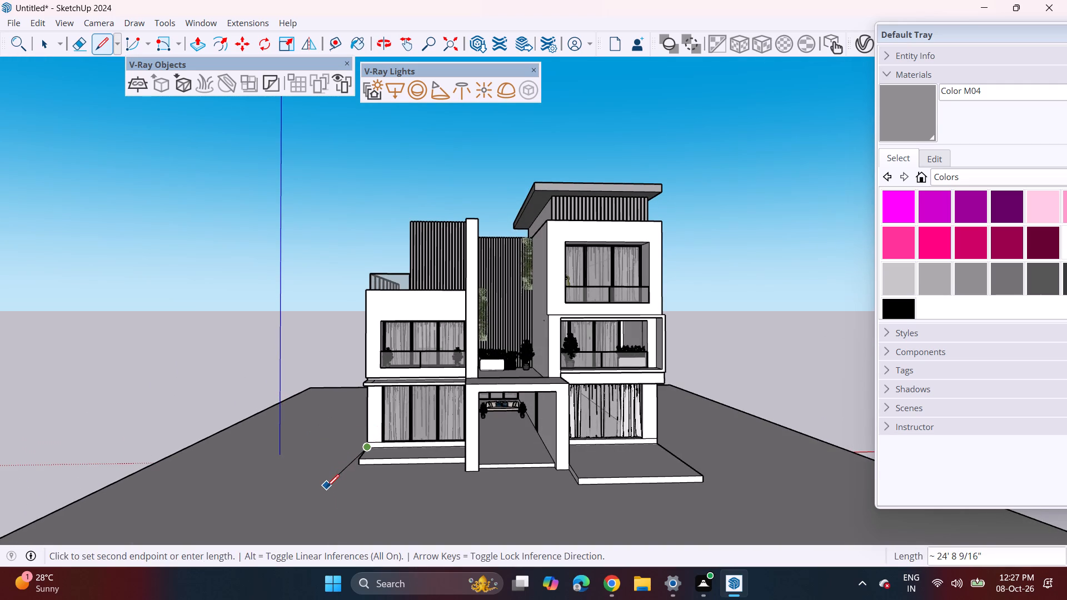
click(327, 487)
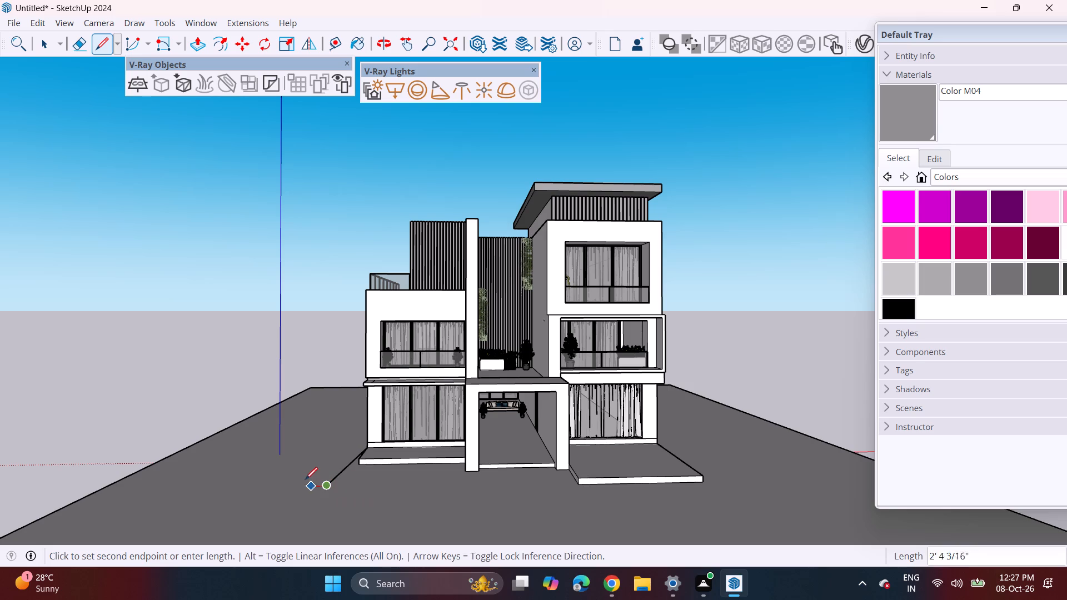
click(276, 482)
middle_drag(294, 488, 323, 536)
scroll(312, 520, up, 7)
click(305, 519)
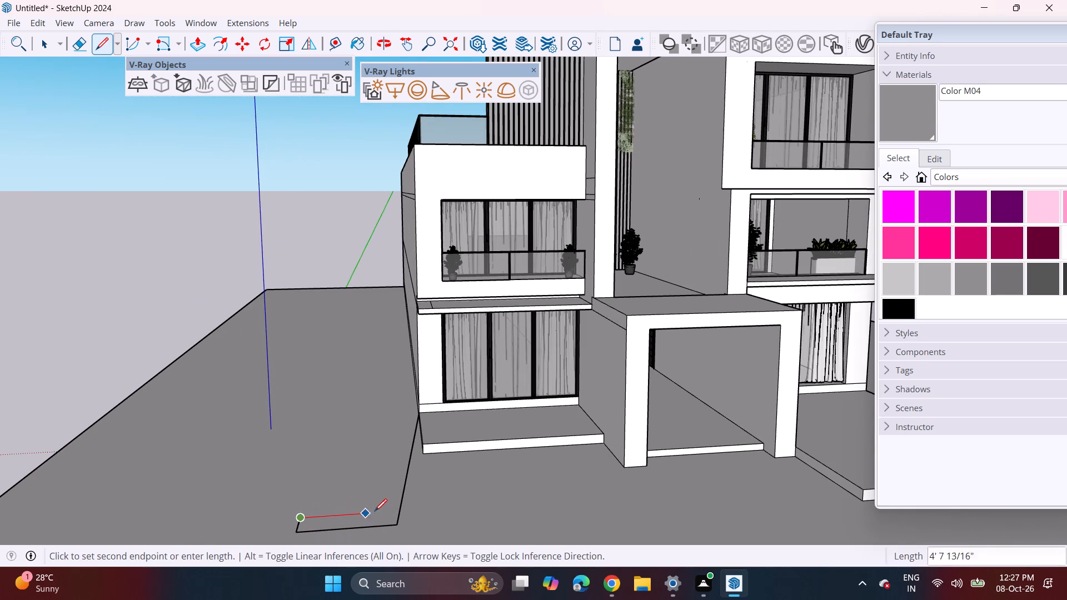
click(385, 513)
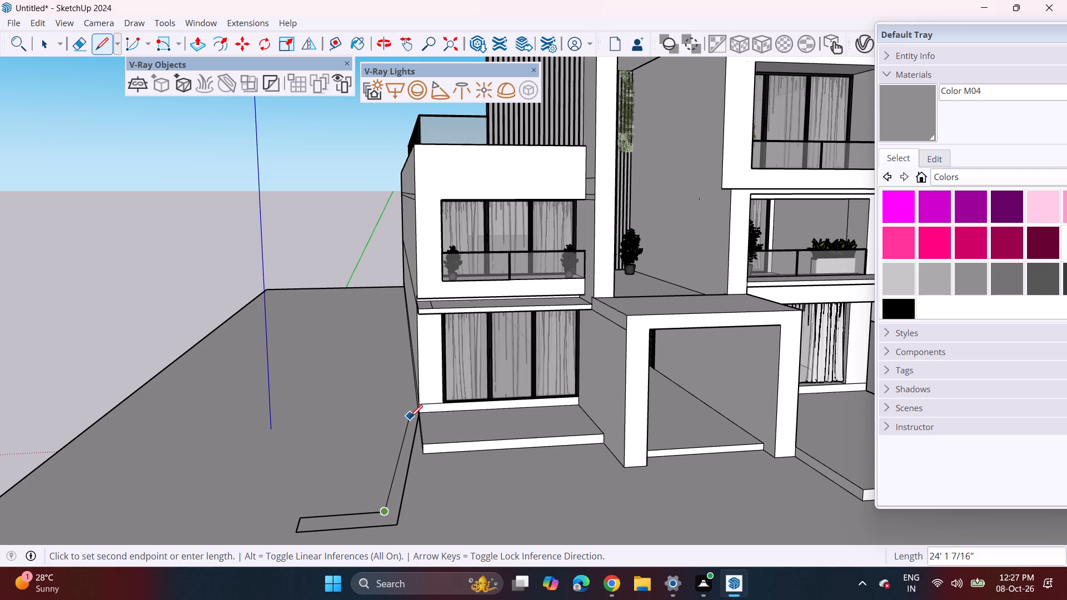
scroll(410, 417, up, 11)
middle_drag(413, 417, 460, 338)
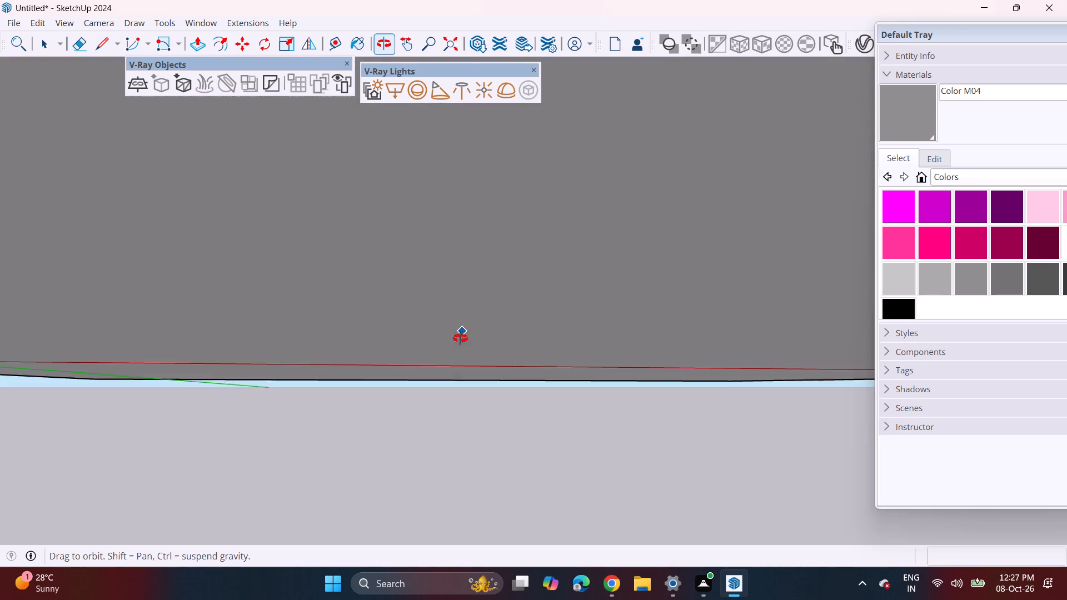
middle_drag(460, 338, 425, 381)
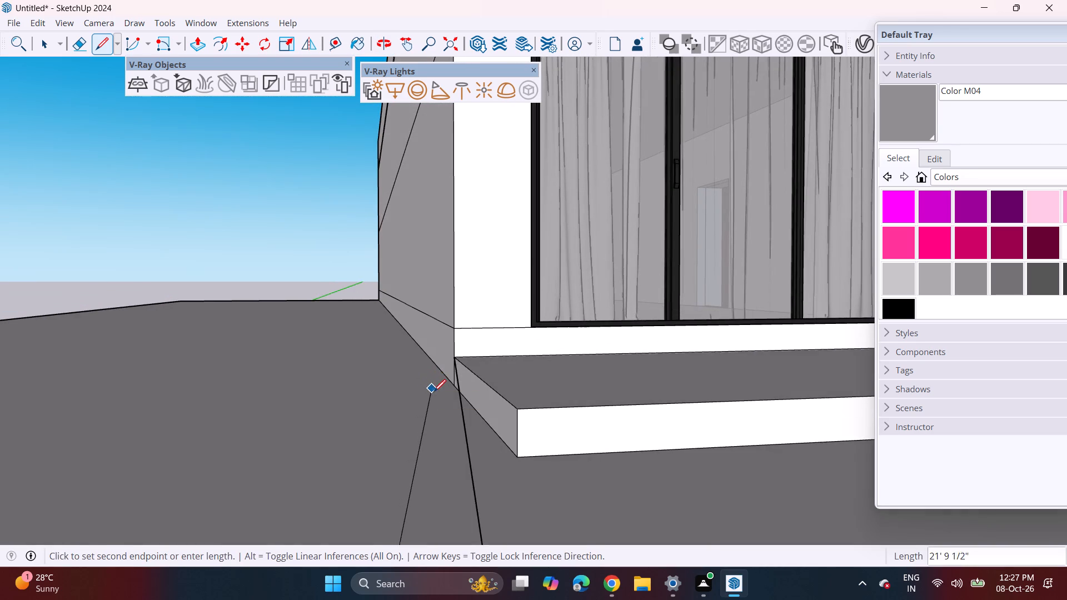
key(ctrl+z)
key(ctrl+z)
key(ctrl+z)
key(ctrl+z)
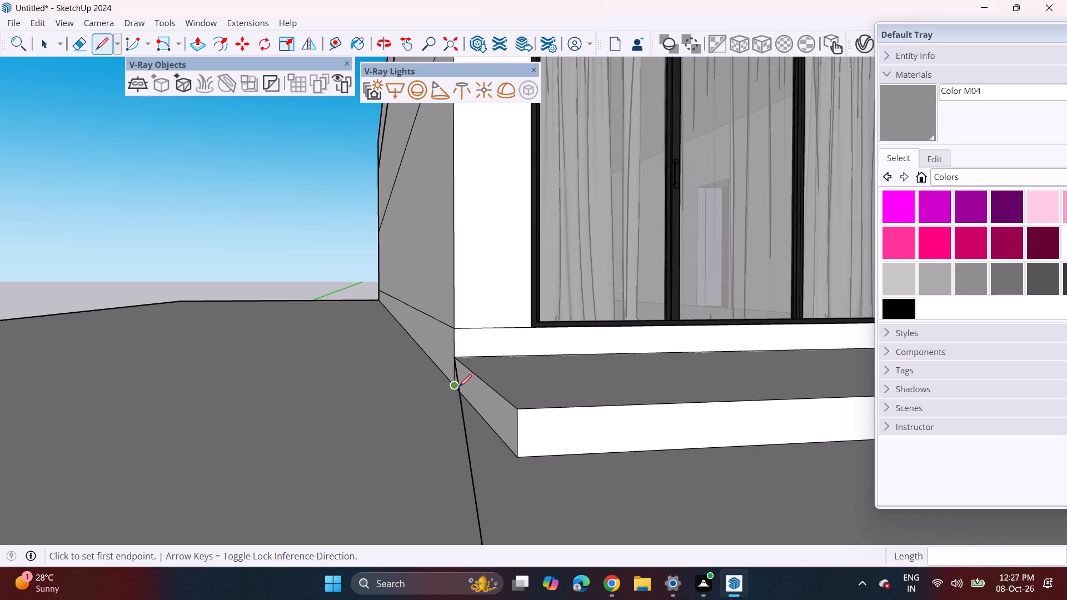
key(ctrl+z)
Outline a narrow closed L-shaped strip on the ground, about 21 ft forward from the left wing's front corner with a short outward return.
click(456, 383)
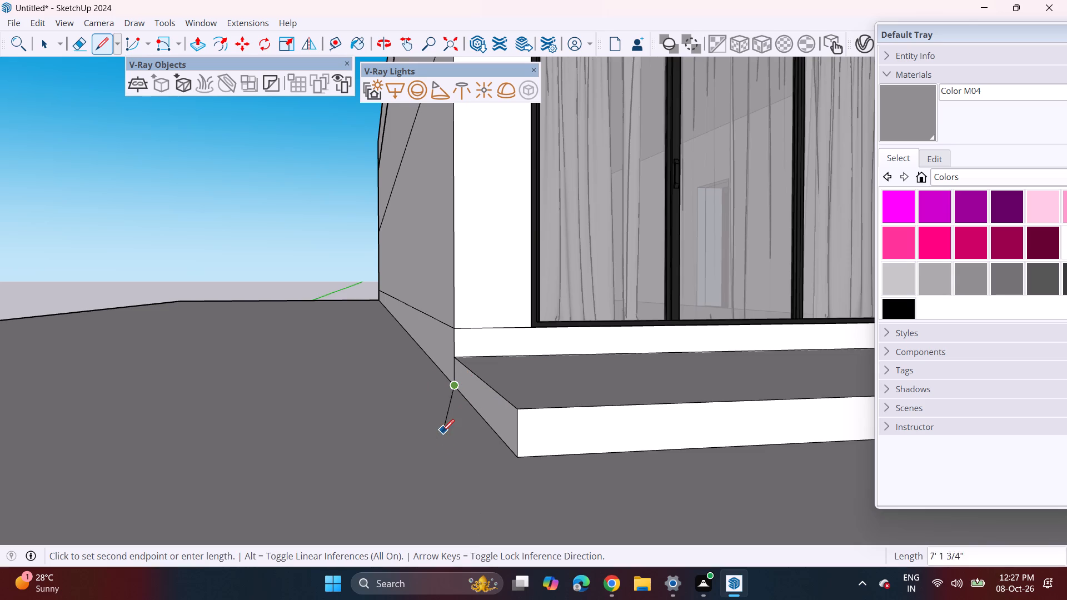
scroll(442, 432, down, 4)
middle_drag(434, 449, 418, 518)
scroll(419, 502, down, 9)
shift+middle_drag(421, 497, 427, 464)
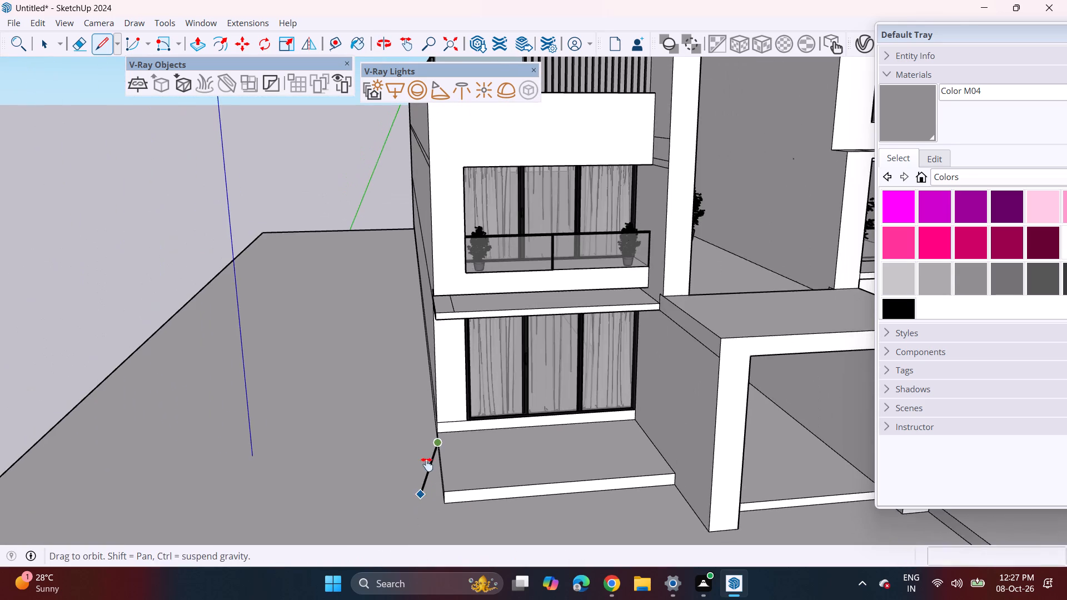
shift+middle_drag(427, 464, 442, 419)
middle_drag(443, 425, 433, 477)
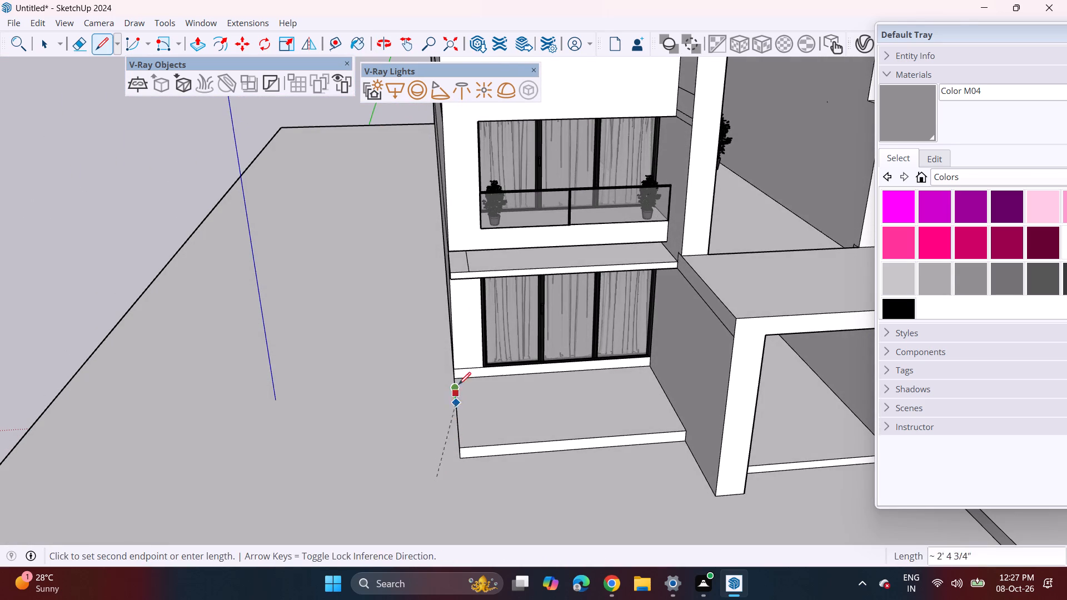
scroll(466, 374, down, 2)
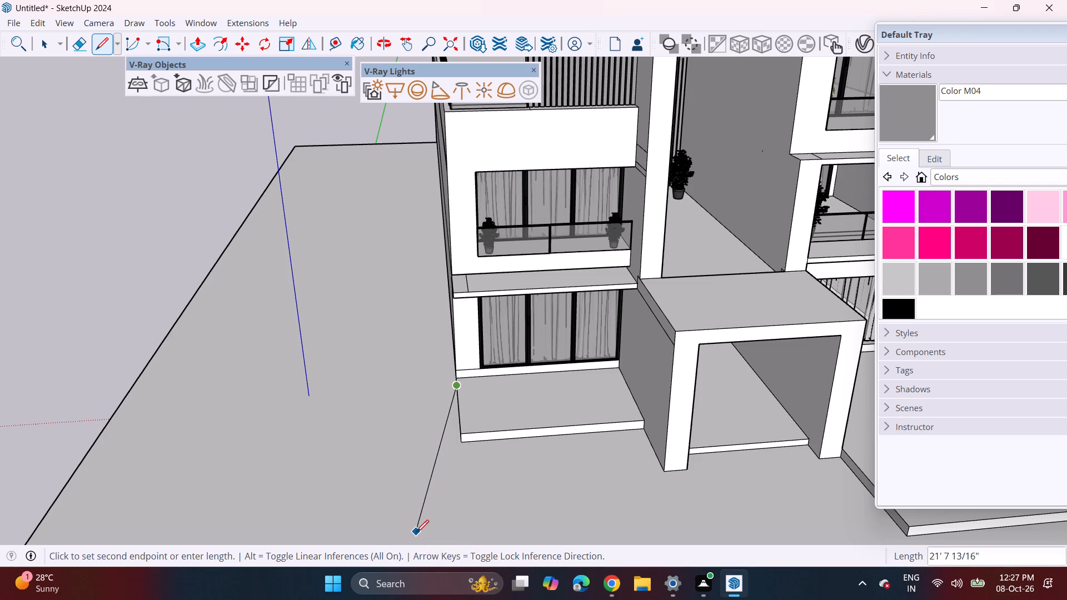
click(420, 527)
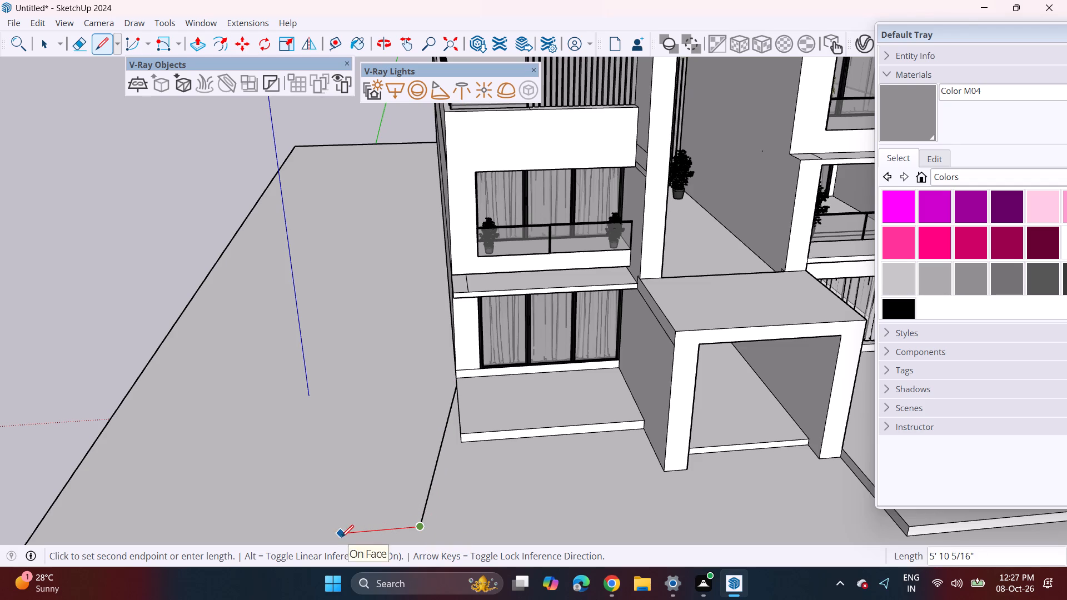
click(317, 539)
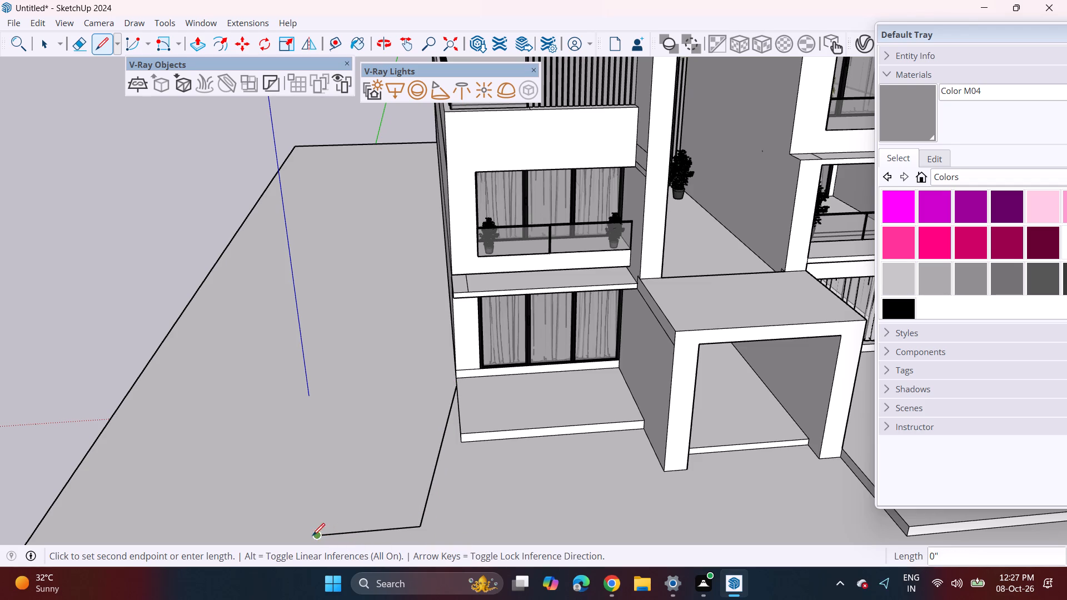
click(317, 522)
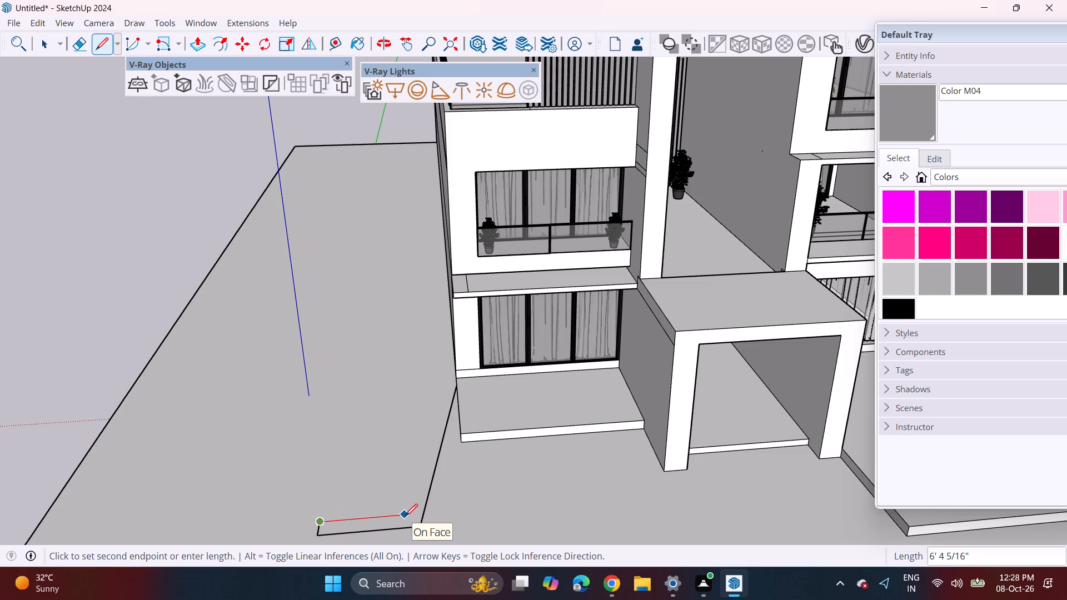
click(405, 516)
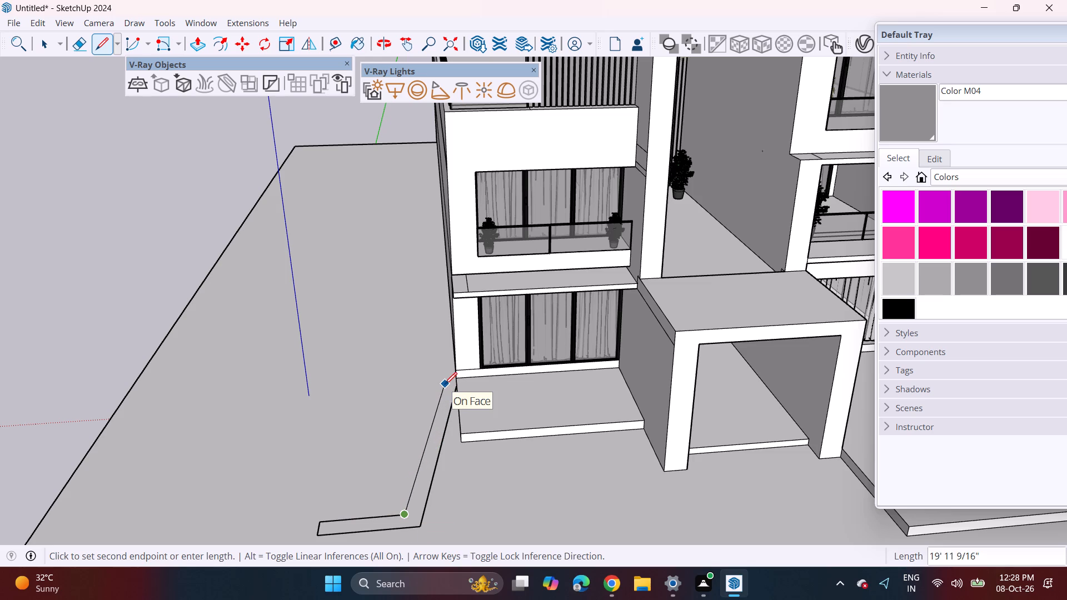
click(445, 384)
scroll(452, 381, up, 9)
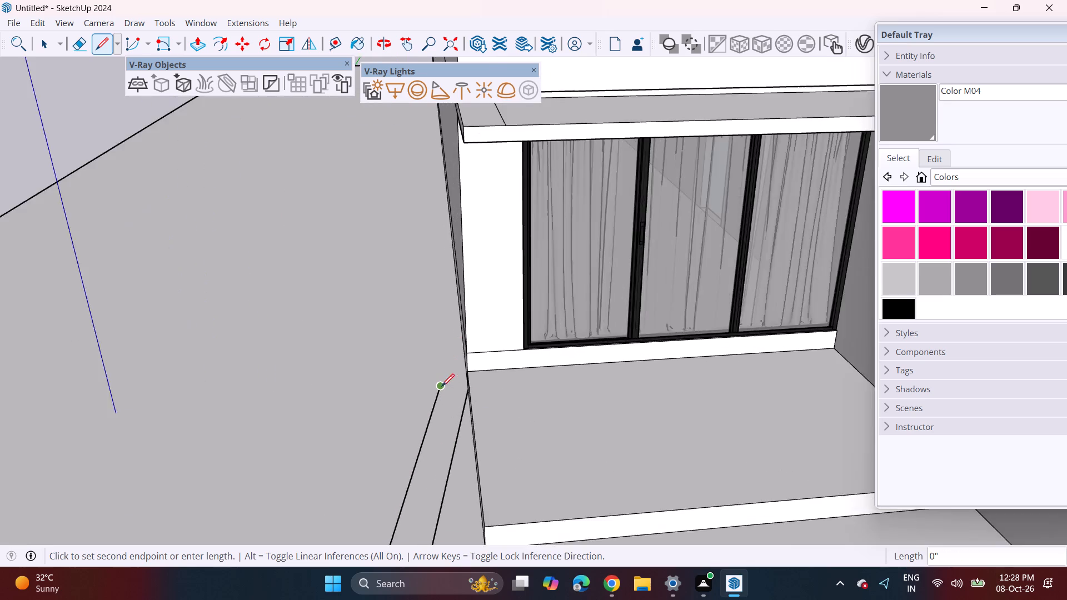
scroll(442, 386, up, 5)
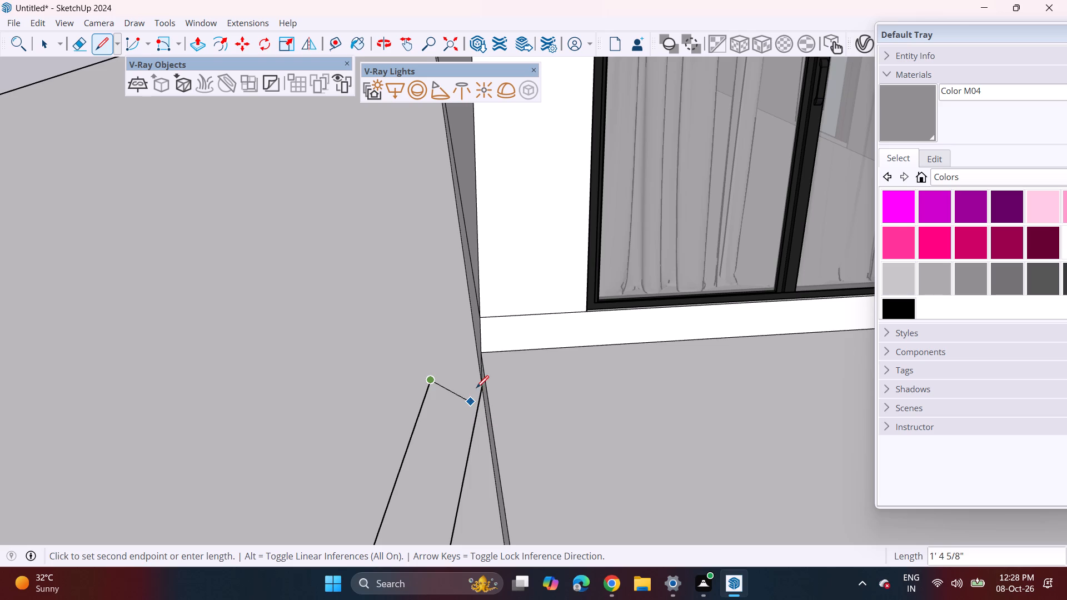
middle_drag(479, 371, 610, 347)
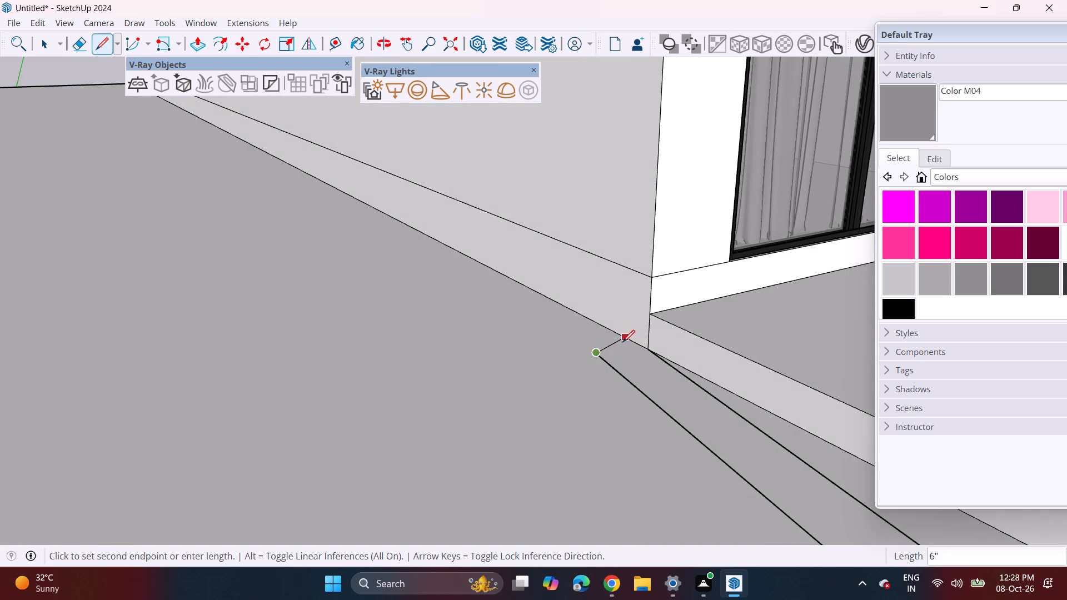
click(645, 349)
scroll(655, 378, down, 2)
middle_drag(629, 400, 589, 402)
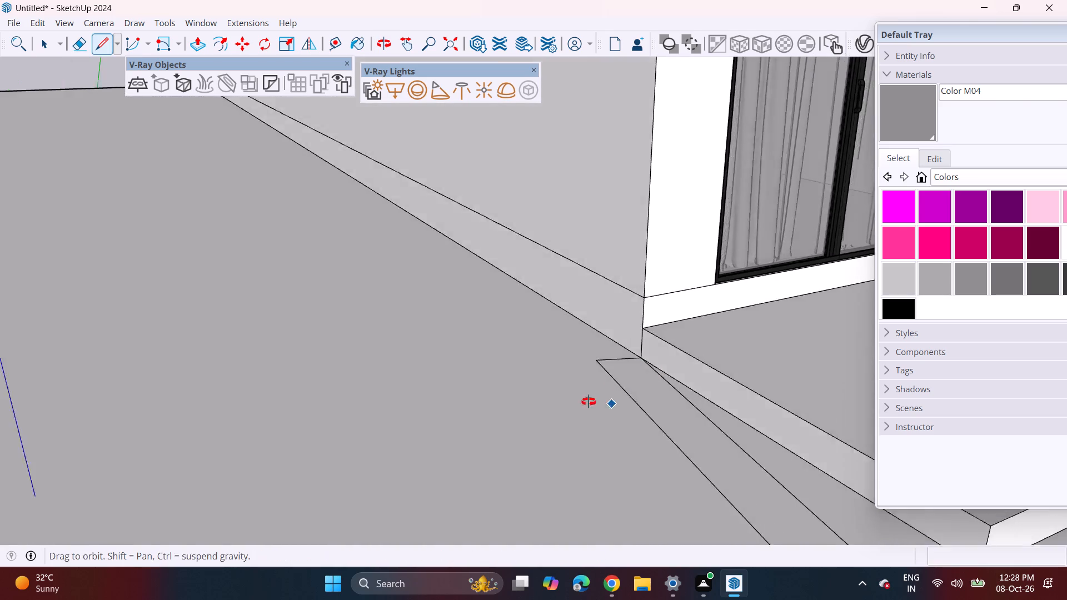
middle_drag(589, 402, 494, 362)
scroll(480, 366, down, 17)
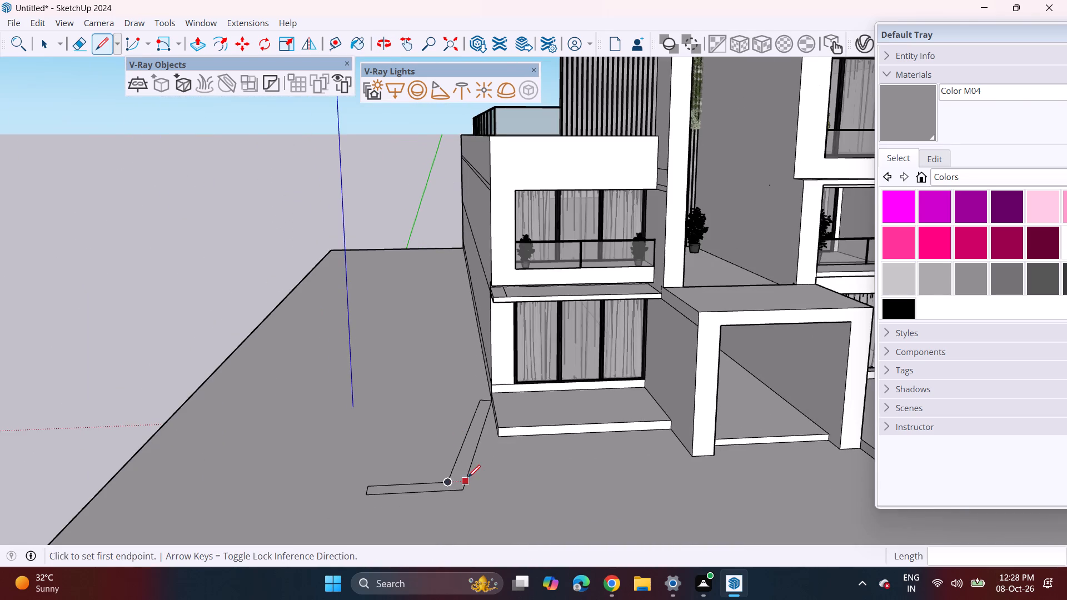
middle_drag(468, 477, 448, 487)
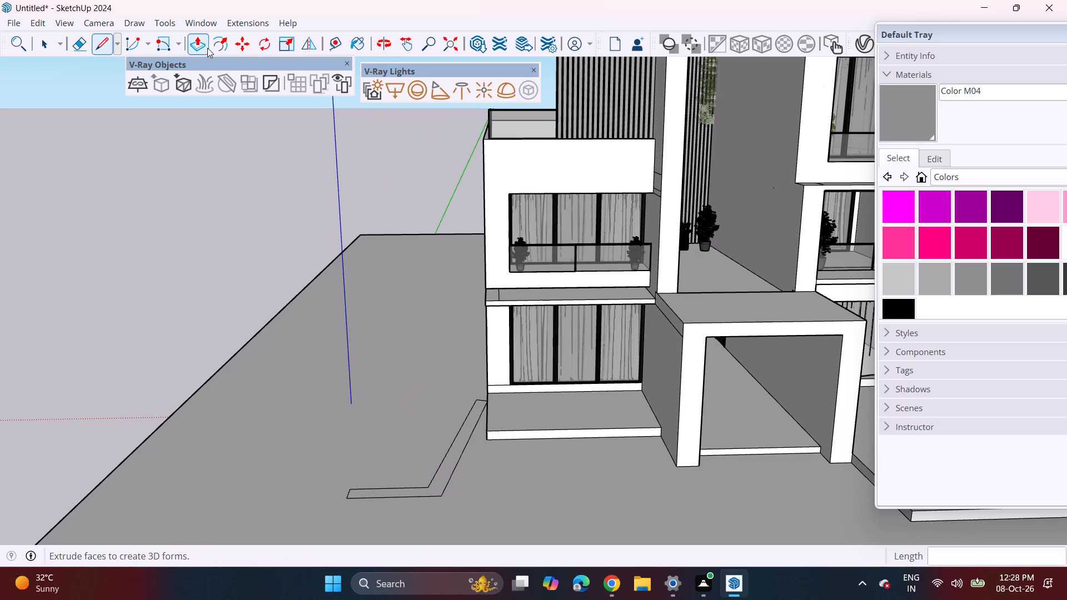
Push/Pull the L-shaped strip up about 8 ft 11 in to form a boundary wall beside the left wing.
click(207, 48)
click(445, 476)
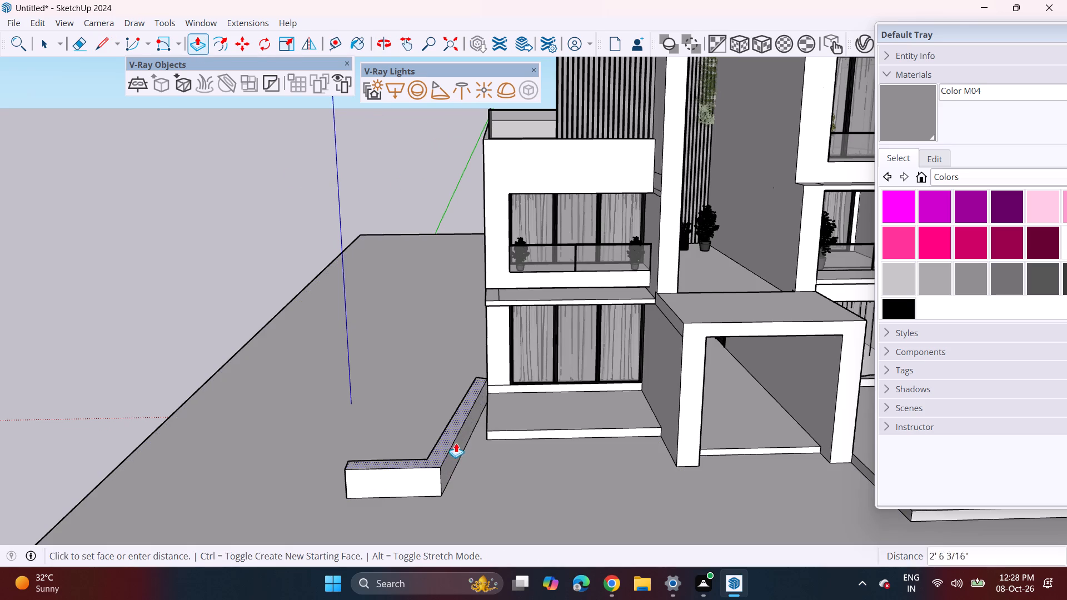
middle_drag(488, 354, 462, 297)
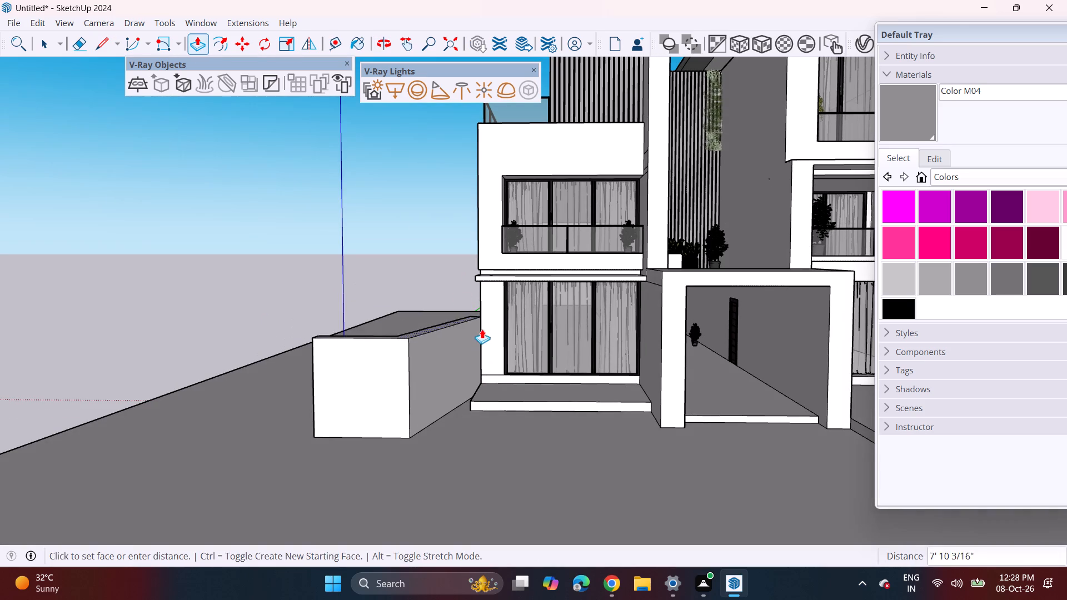
click(478, 321)
Push/Pull the side face of the left wing's front porch slab outward about 2 ft 5 in to meet the L-shaped wall.
middle_drag(453, 423, 518, 428)
scroll(506, 409, up, 6)
click(501, 404)
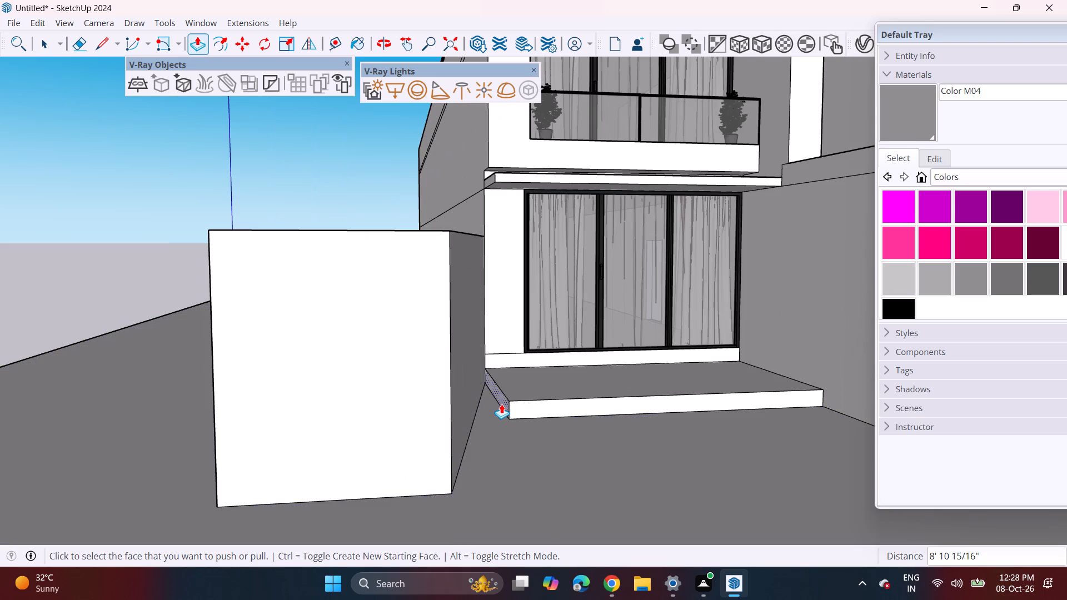
click(501, 399)
key(Escape)
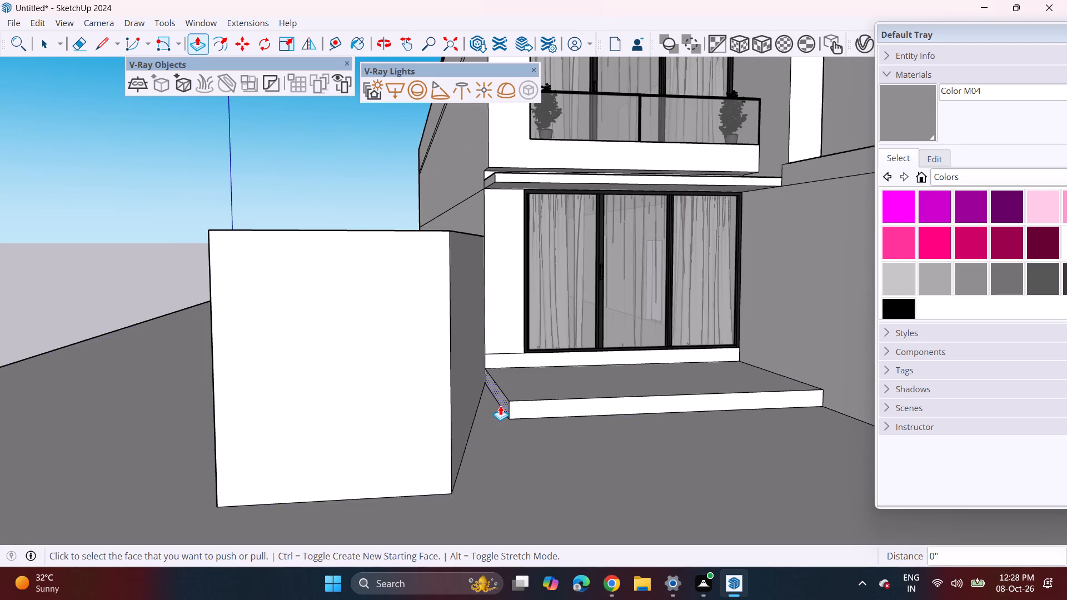
click(501, 404)
middle_drag(467, 428, 450, 456)
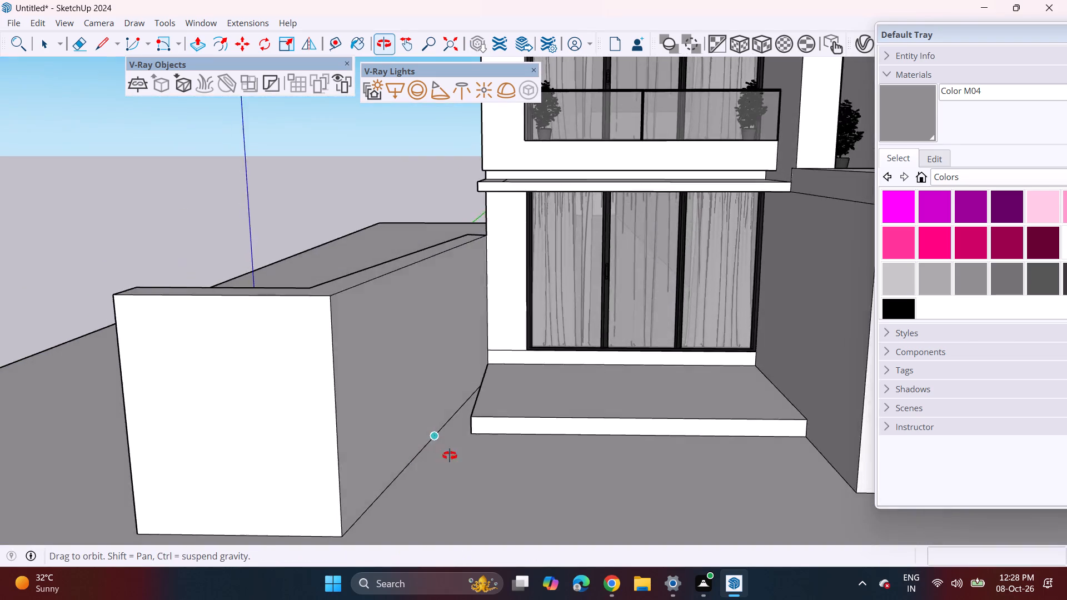
middle_drag(450, 456, 465, 446)
scroll(510, 409, up, 3)
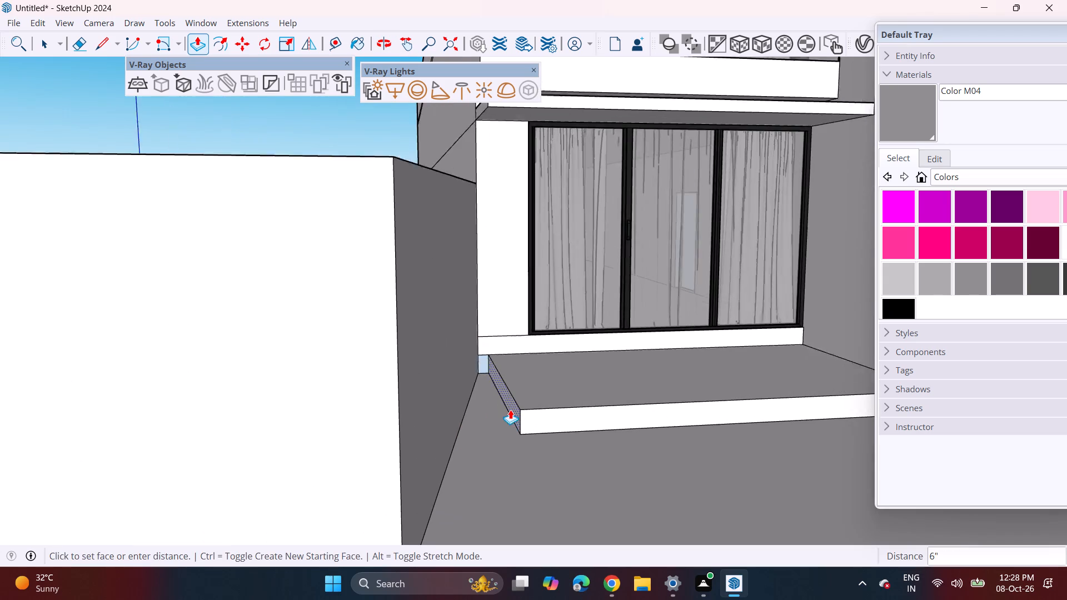
scroll(510, 409, up, 1)
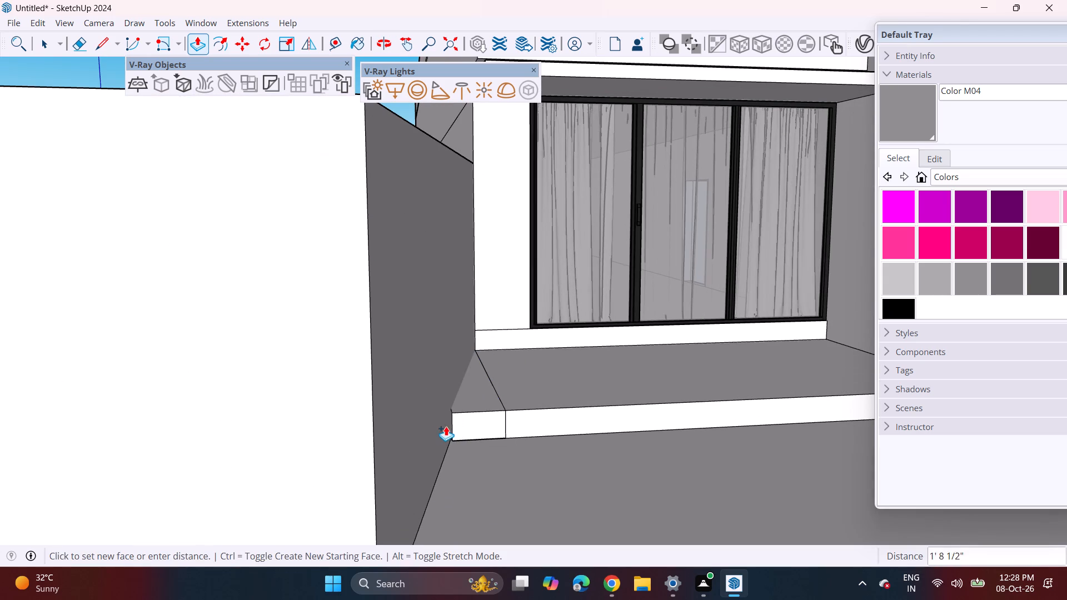
click(425, 436)
scroll(542, 391, down, 2)
middle_drag(522, 396, 450, 433)
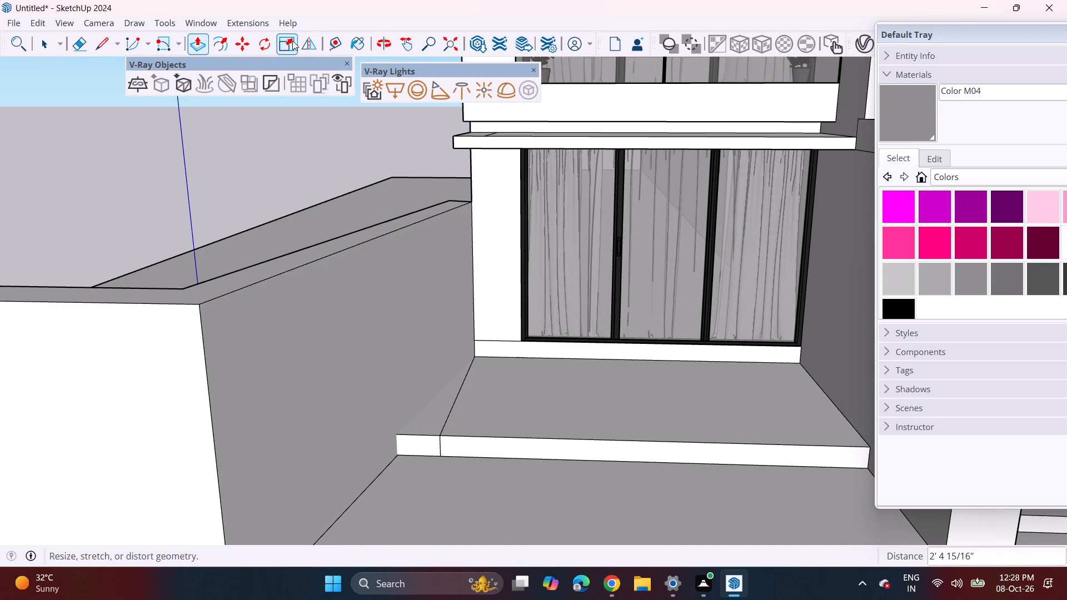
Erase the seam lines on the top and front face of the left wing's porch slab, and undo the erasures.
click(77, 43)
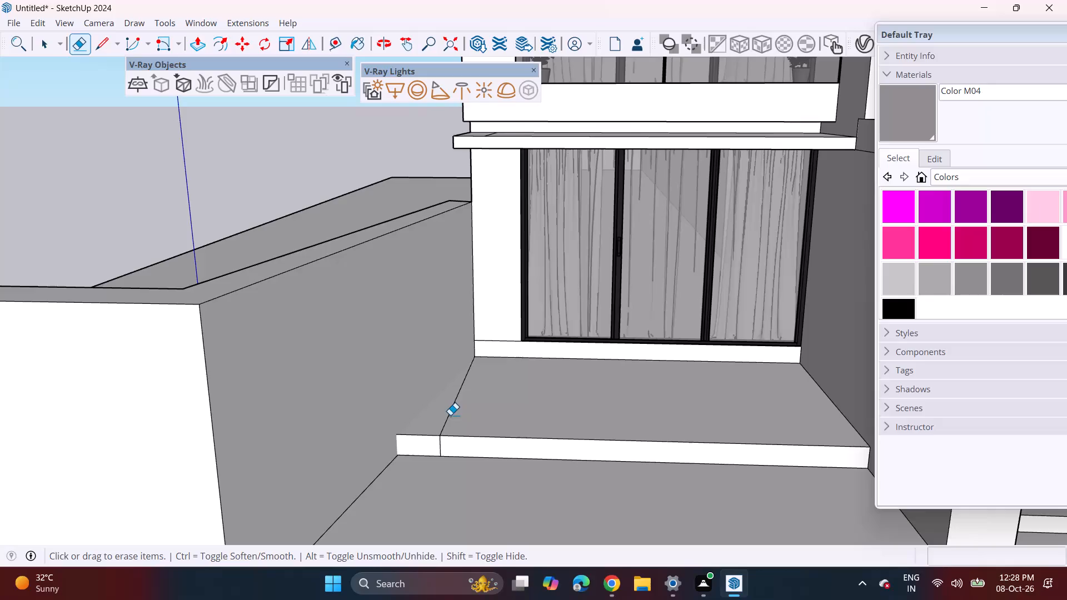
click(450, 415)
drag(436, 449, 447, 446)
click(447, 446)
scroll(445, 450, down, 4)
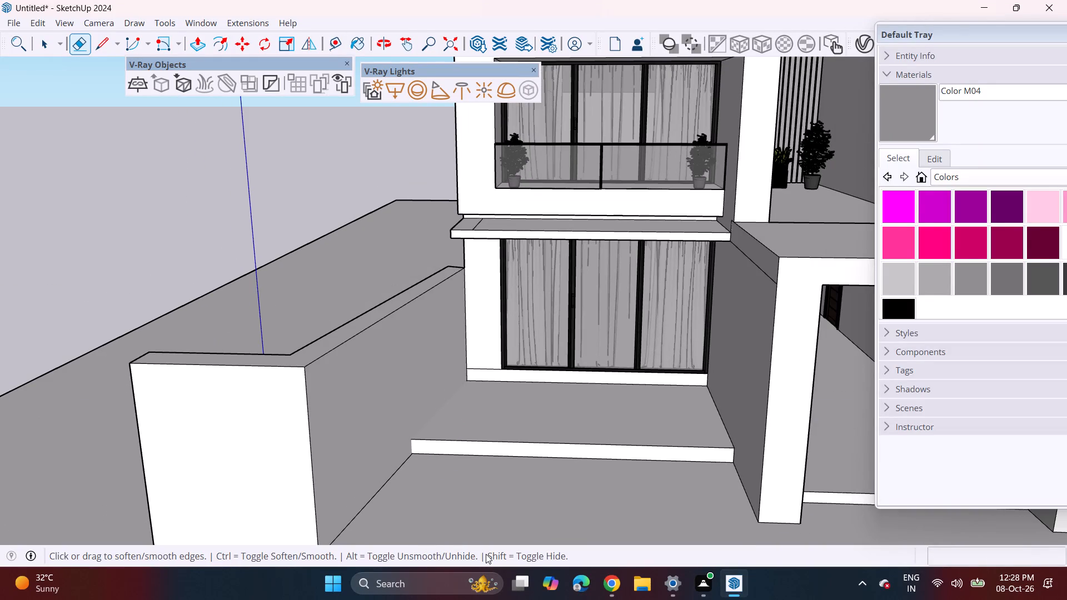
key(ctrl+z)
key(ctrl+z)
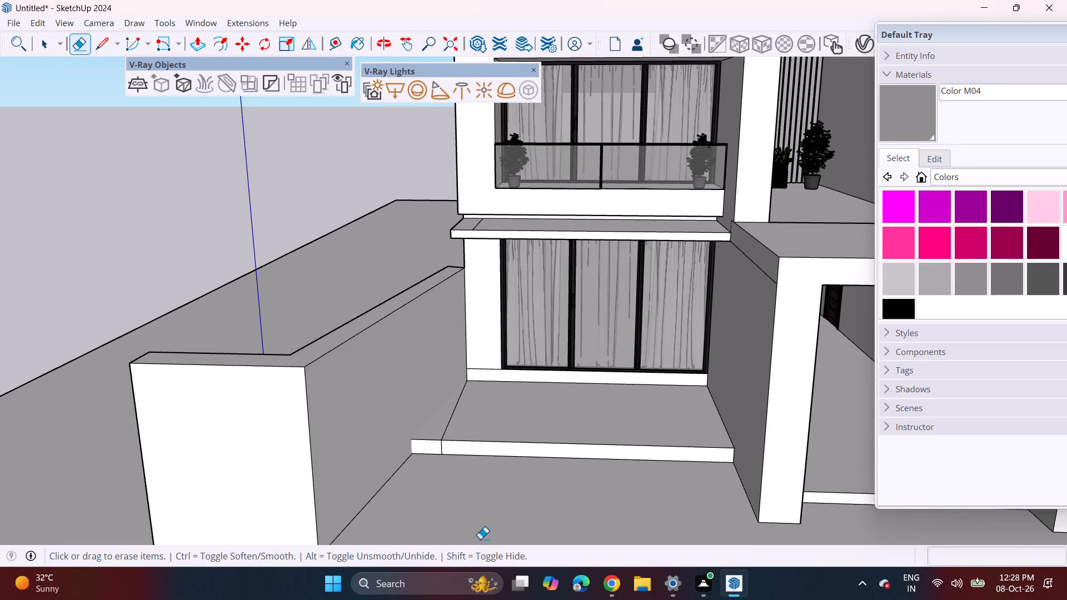
Erase the seam lines across the top and front face of the left wing's porch slab.
click(448, 419)
drag(437, 448, 459, 447)
scroll(451, 455, down, 3)
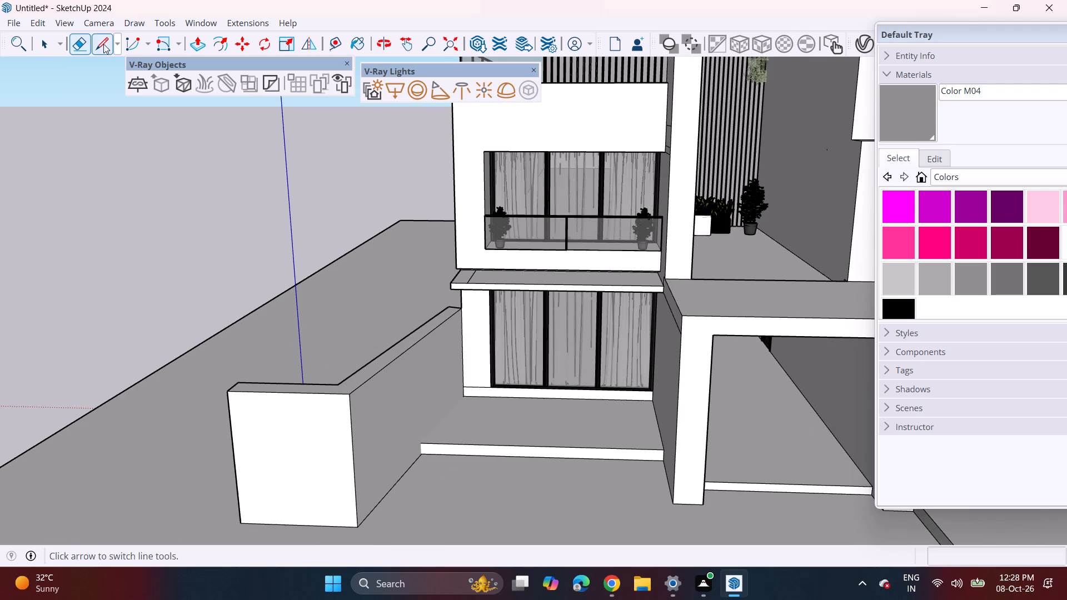
Draw a line about 9 ft 10 in long where the porch slab's top meets the L-shaped wall, from back corner to front corner.
click(94, 37)
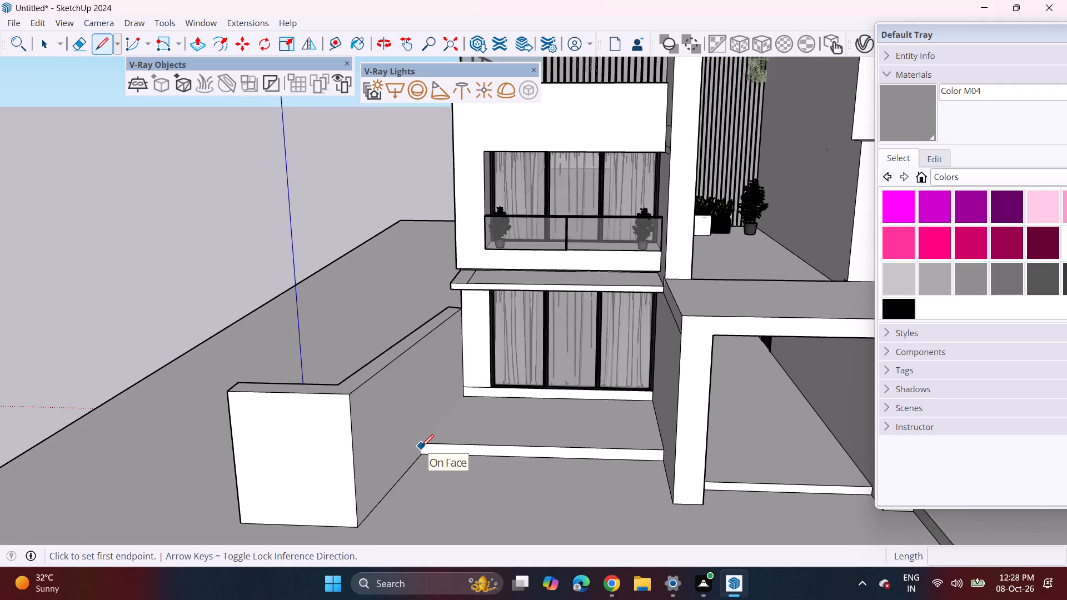
click(467, 393)
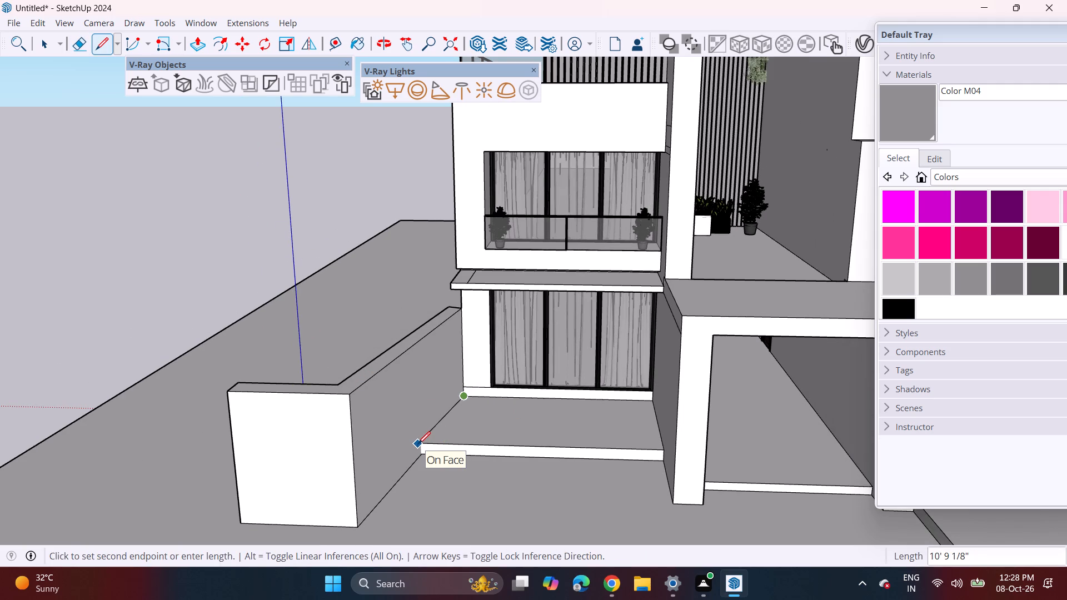
scroll(416, 446, up, 8)
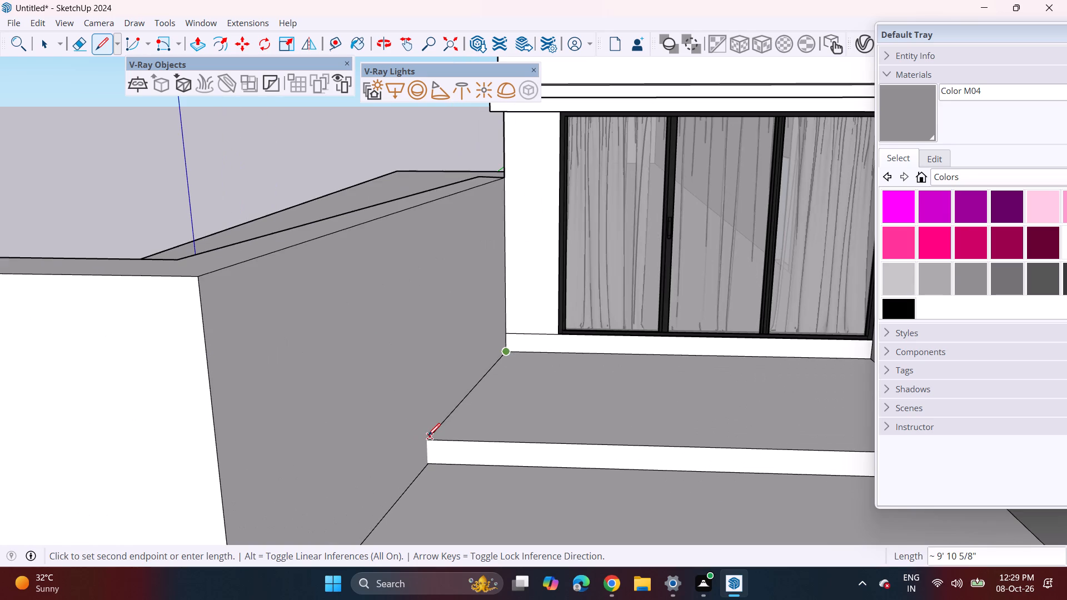
click(428, 436)
key(space)
Examine the whole front facade of the house with the boundary wall and extended porch slab.
scroll(452, 436, down, 5)
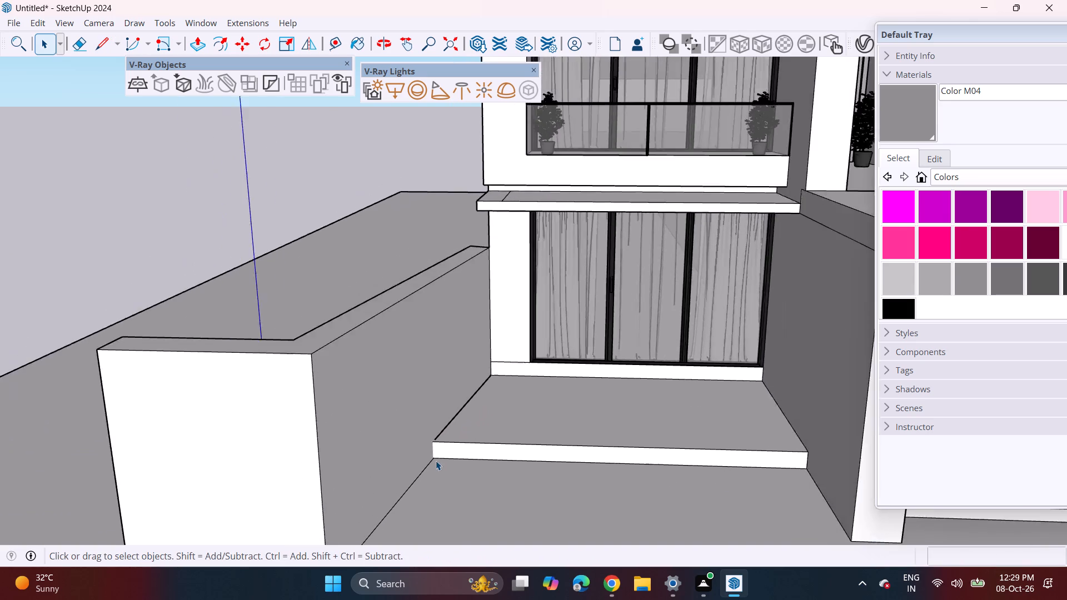
scroll(436, 461, down, 4)
shift+middle_drag(460, 460, 336, 418)
scroll(300, 406, down, 3)
middle_drag(317, 387, 369, 305)
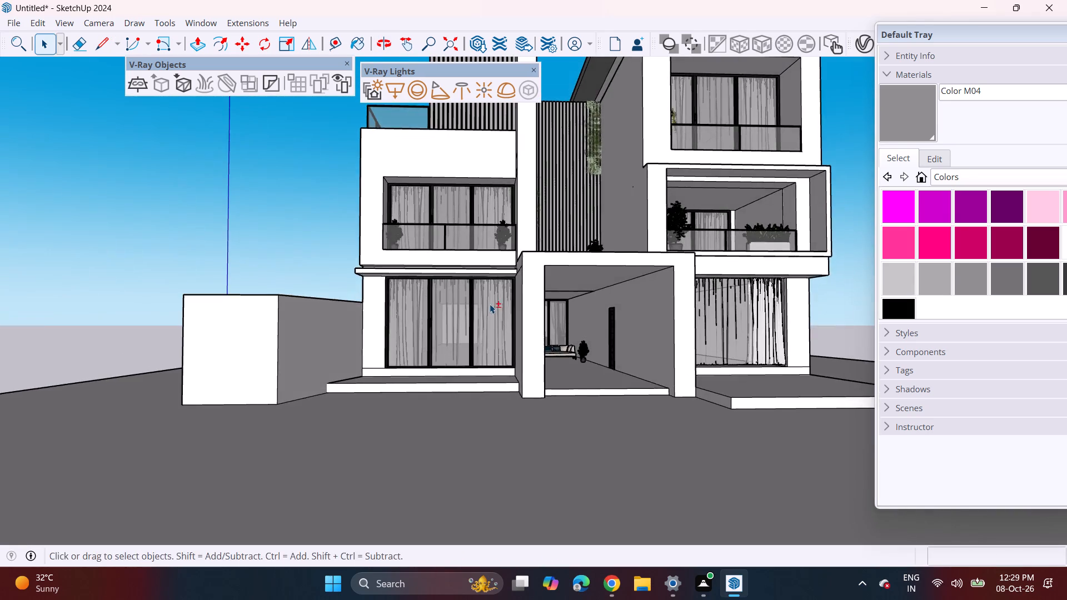
shift+middle_drag(419, 328, 291, 388)
middle_click(291, 388)
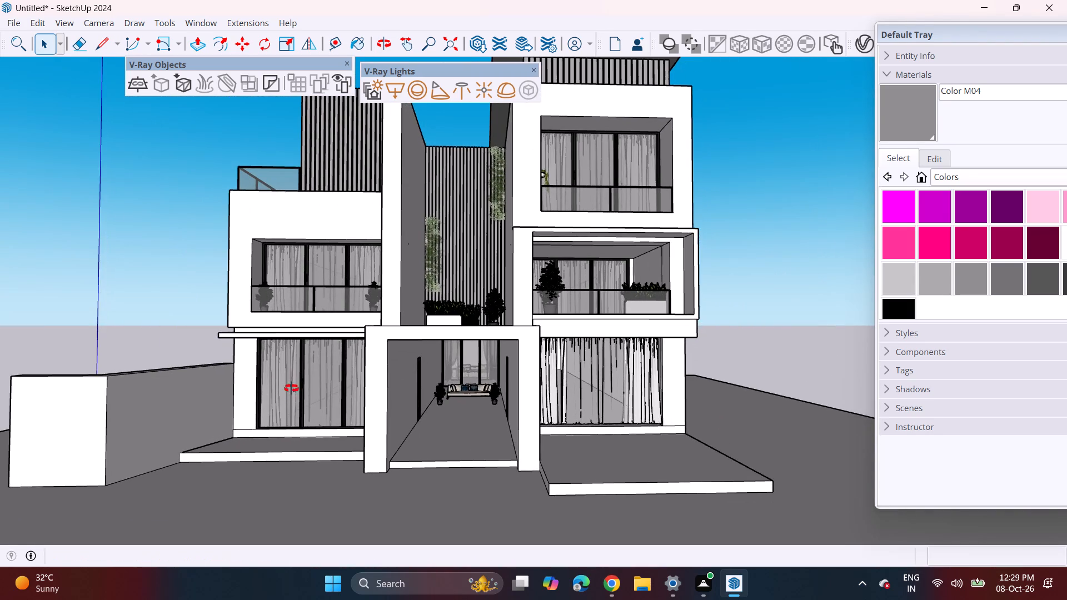
scroll(291, 388, down, 5)
middle_drag(291, 388, 340, 400)
scroll(346, 400, up, 2)
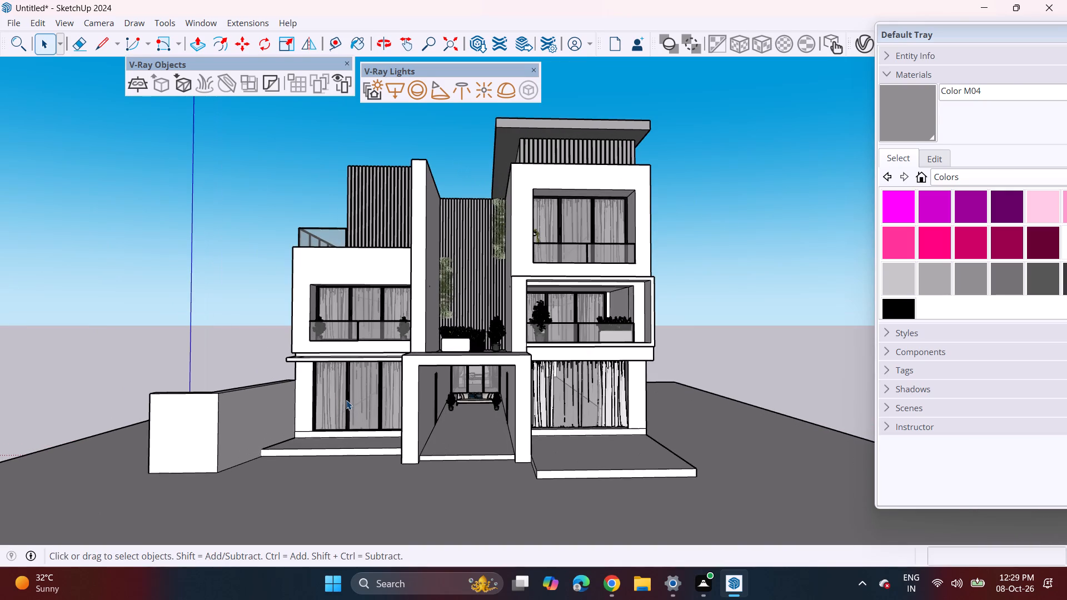
scroll(346, 400, up, 1)
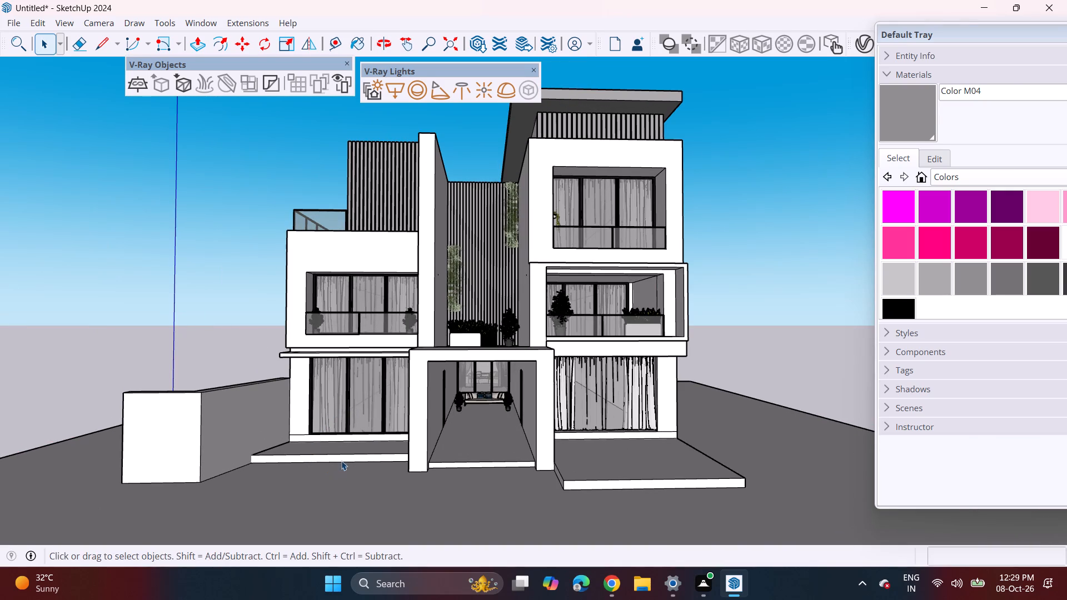
Set the V-Ray render output aspect ratio to 4:3 - Picture and close the Asset Editor.
drag(916, 33, 921, 87)
click(865, 52)
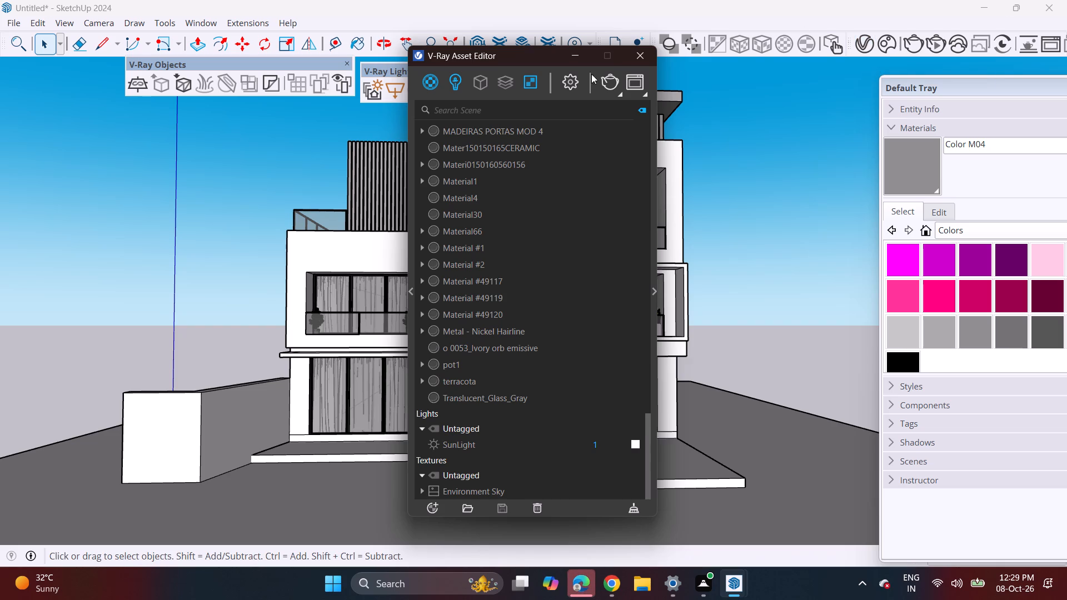
click(569, 79)
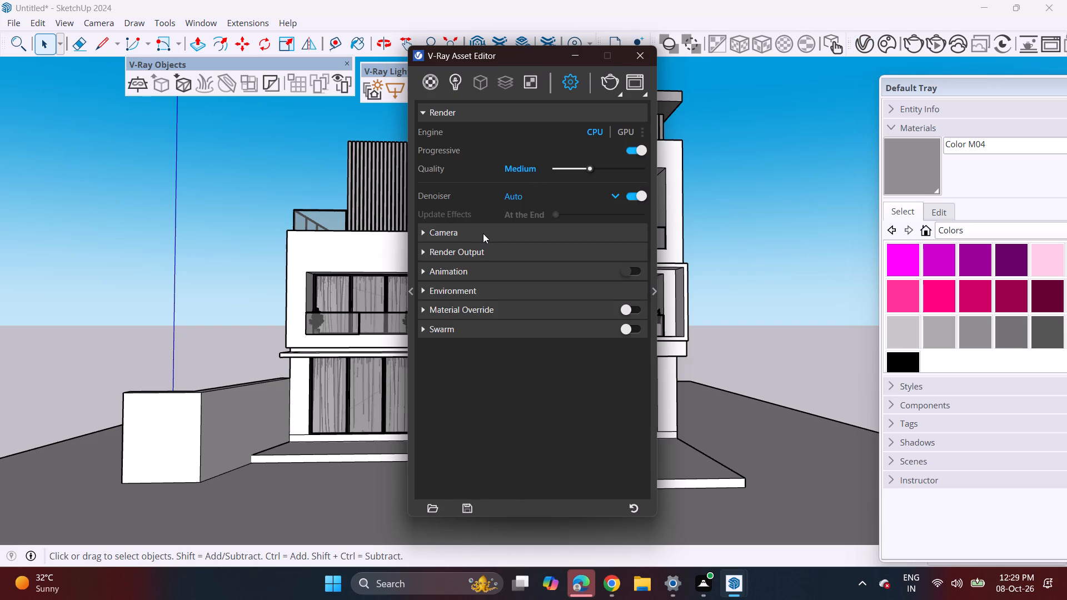
click(483, 233)
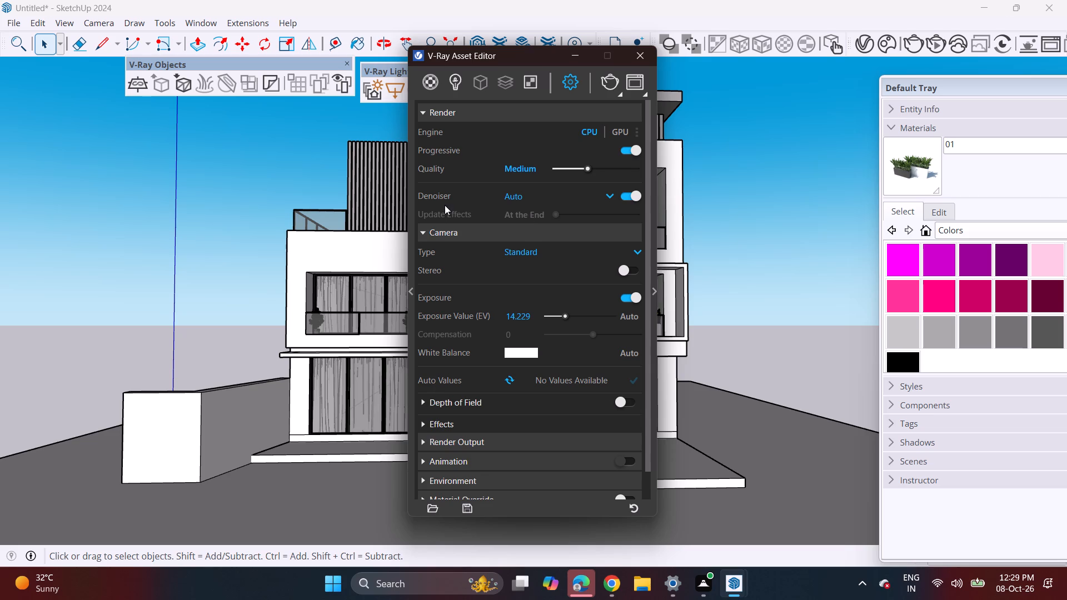
scroll(455, 447, down, 2)
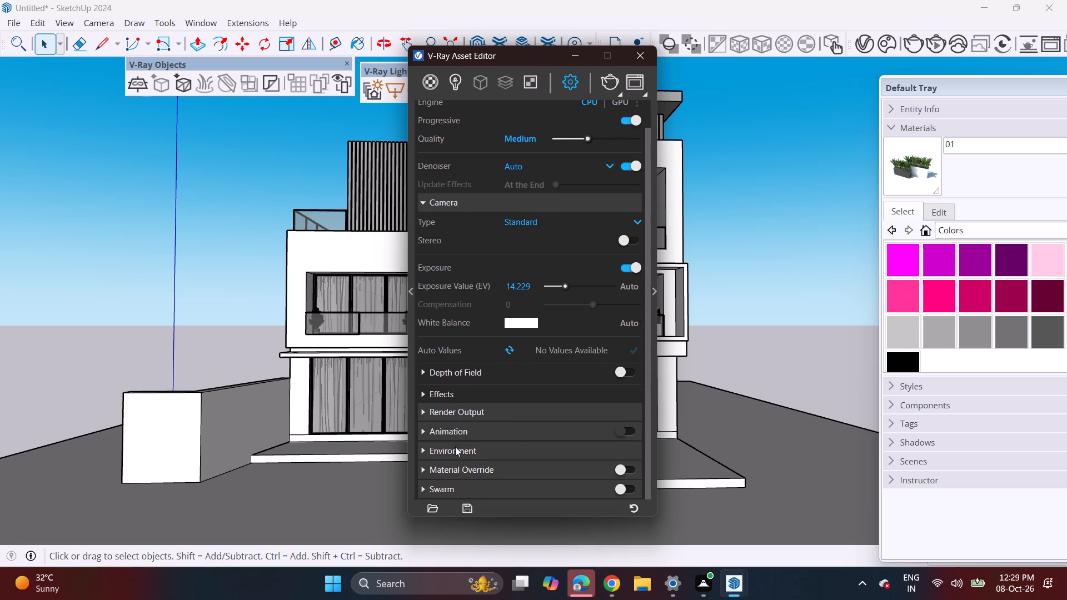
click(481, 412)
scroll(489, 411, down, 1)
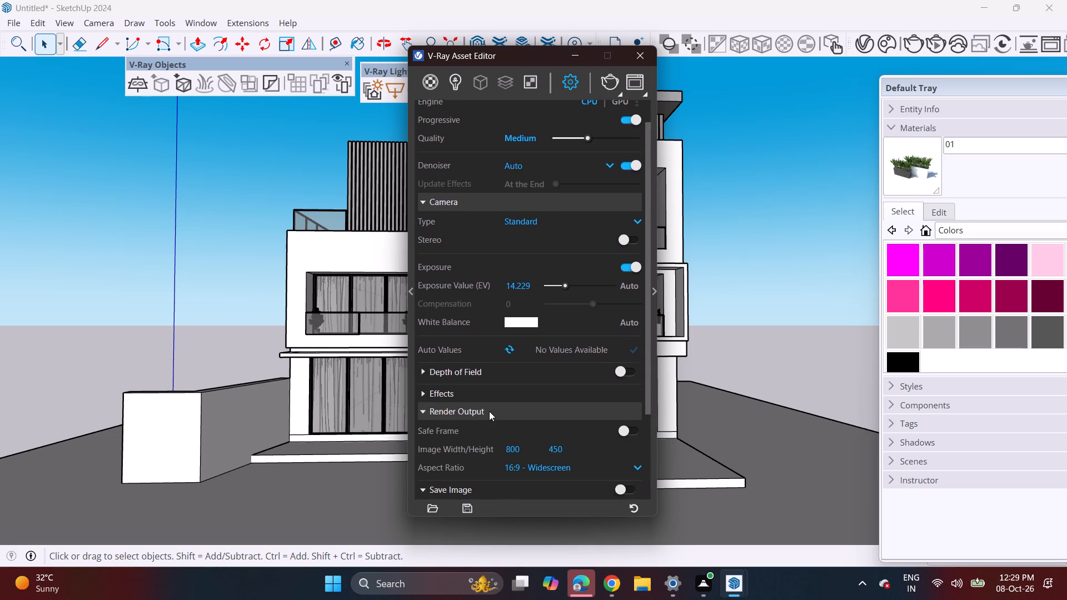
scroll(489, 411, down, 2)
double_click(552, 357)
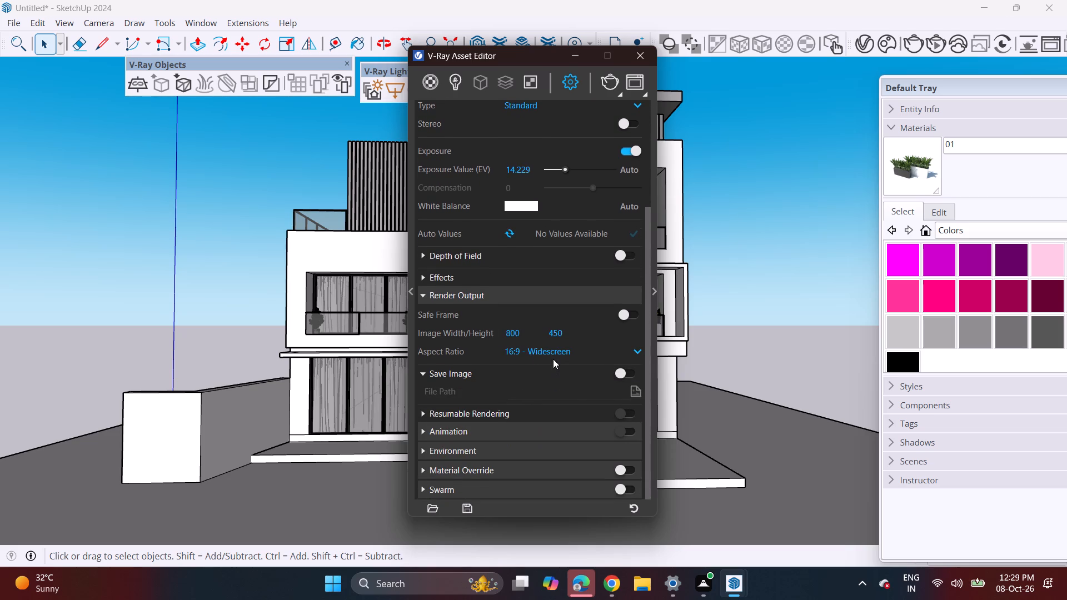
click(556, 354)
click(550, 403)
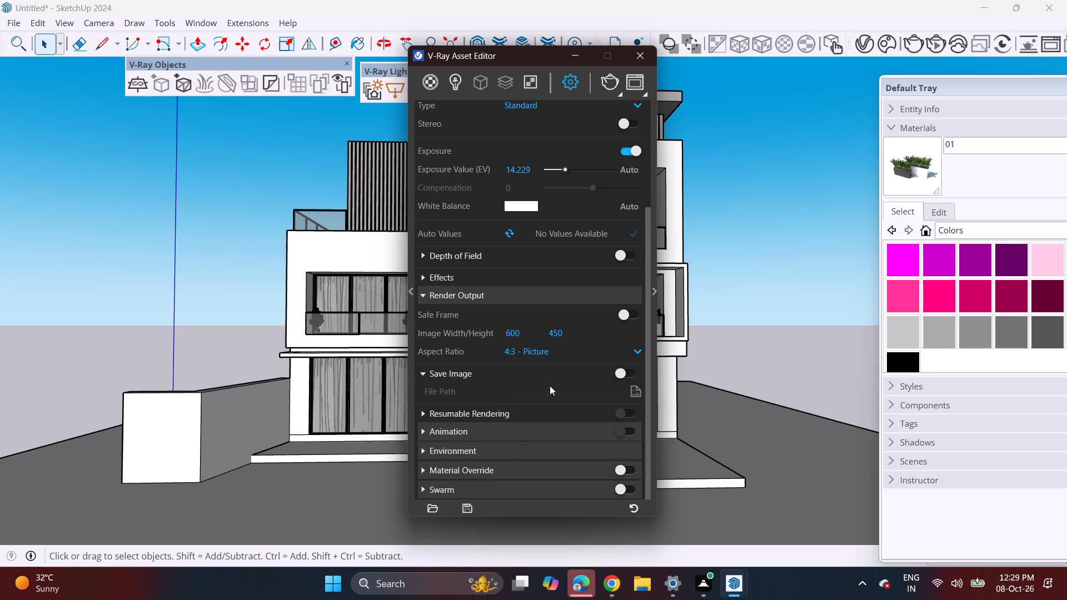
click(547, 352)
click(535, 410)
double_click(635, 53)
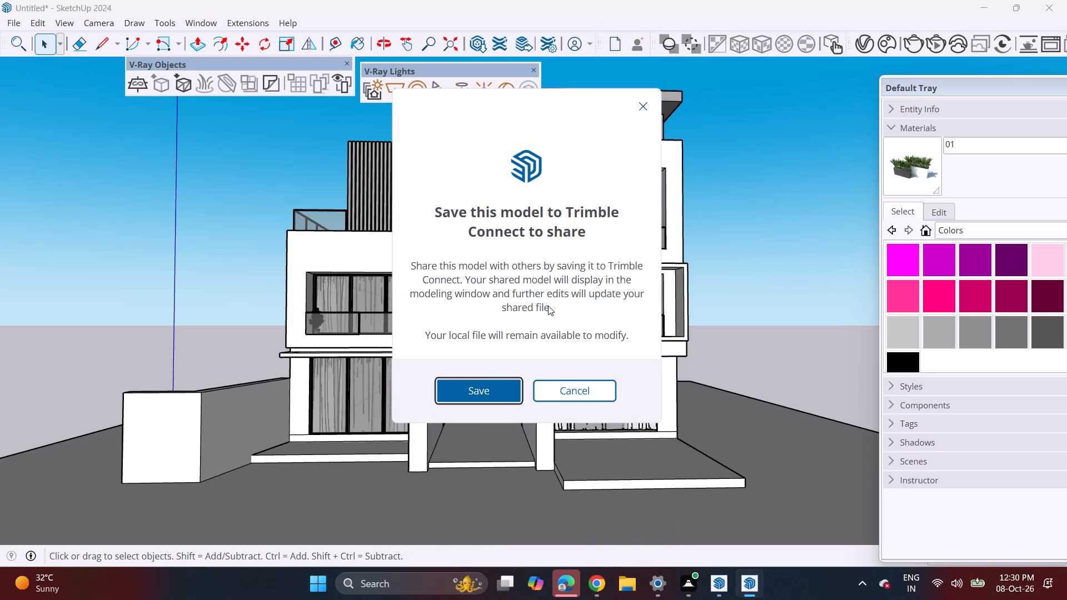
click(552, 391)
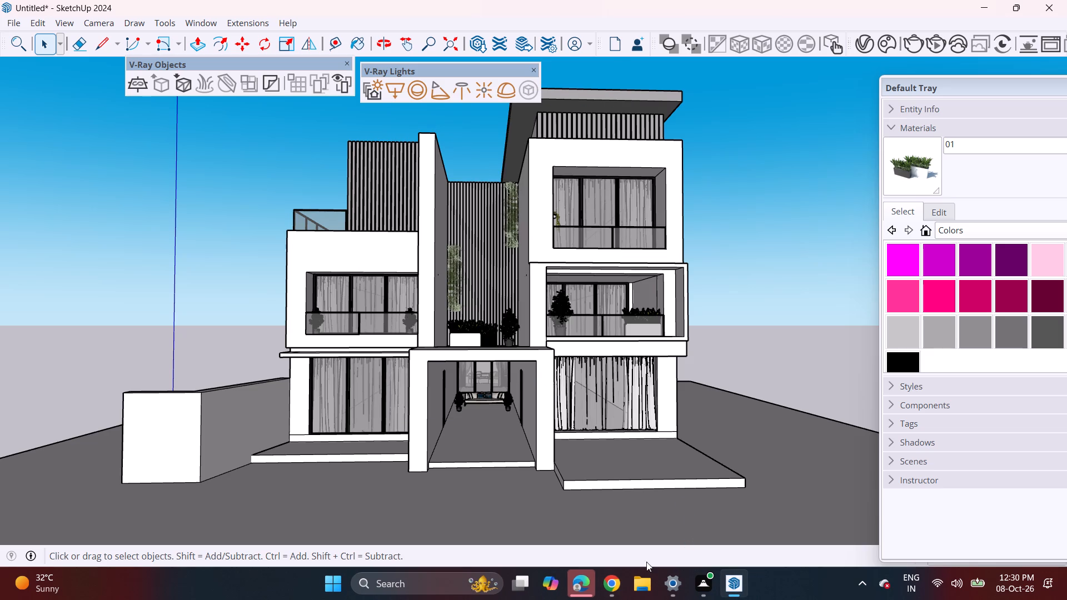